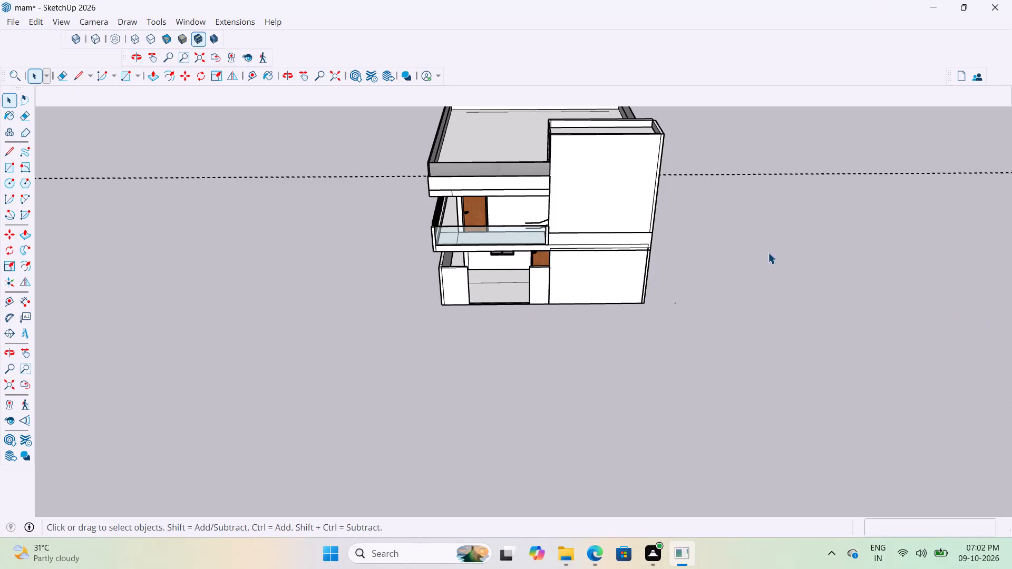
Switch to Edge, replace the pergola models page with a fresh page, and search the web for "balcony tile" images.
scroll(561, 315, "up", 1)
left_click(597, 562)
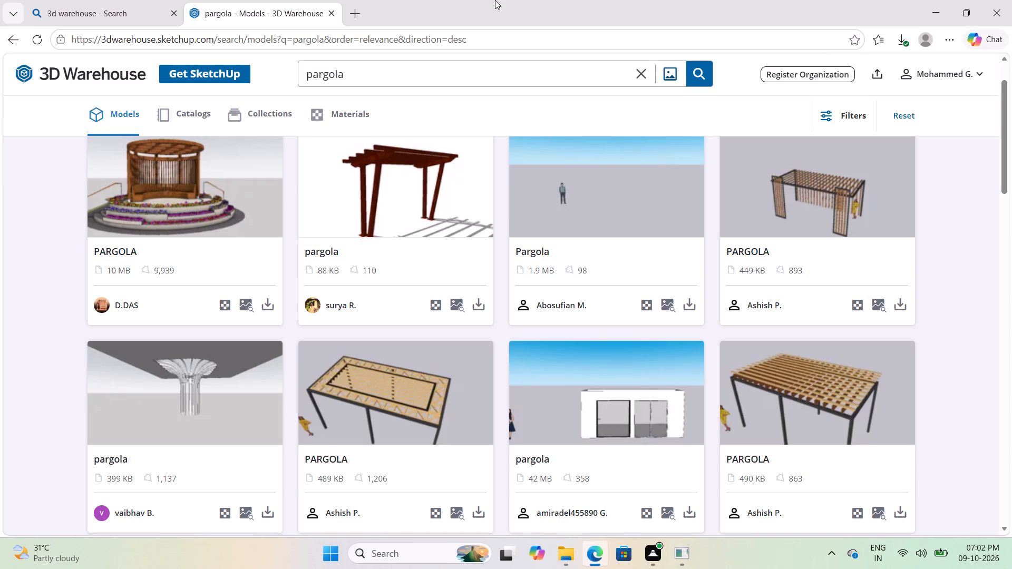
left_click(349, 19)
left_click(332, 18)
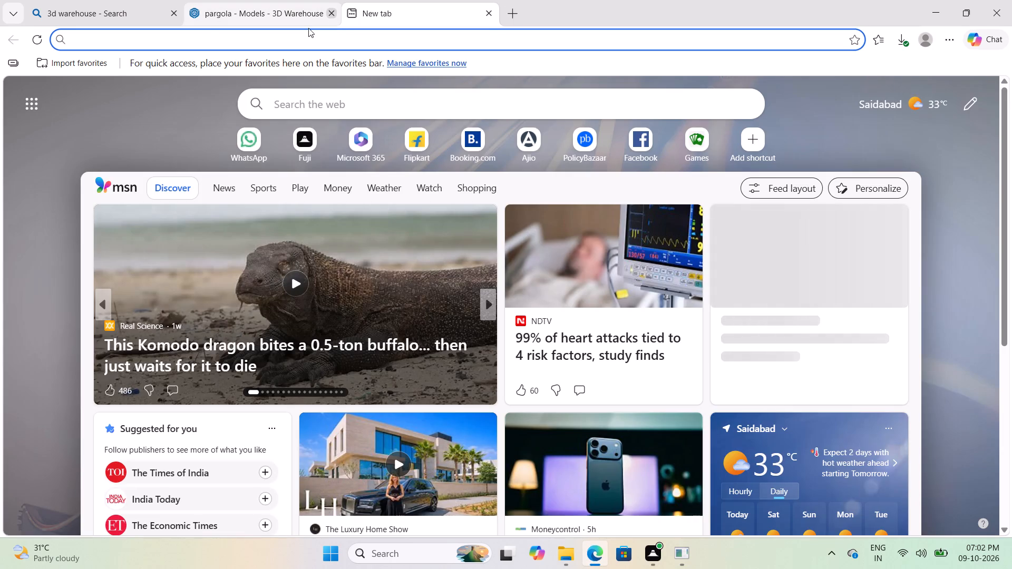
type("balcony tile")
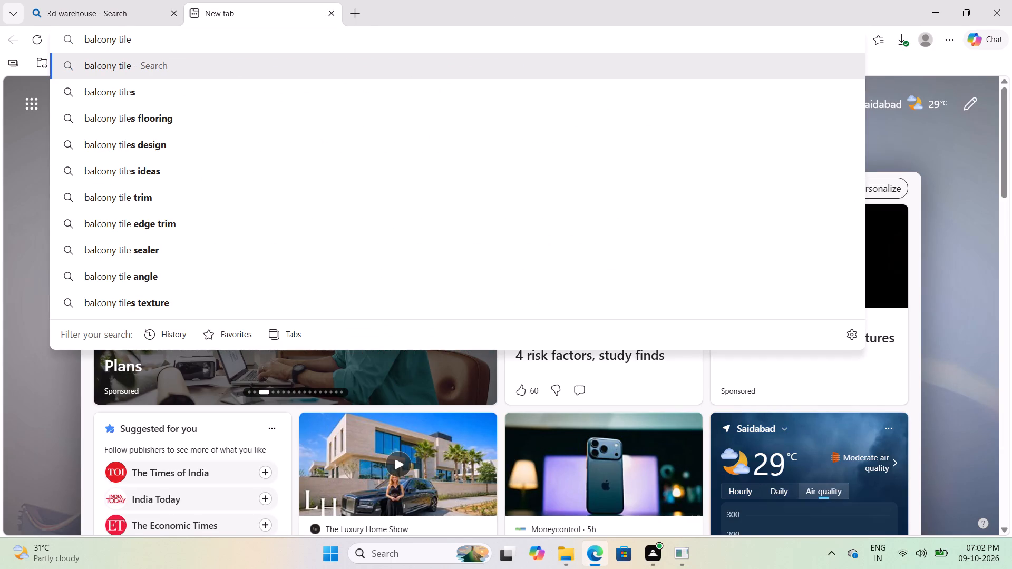
key("Return")
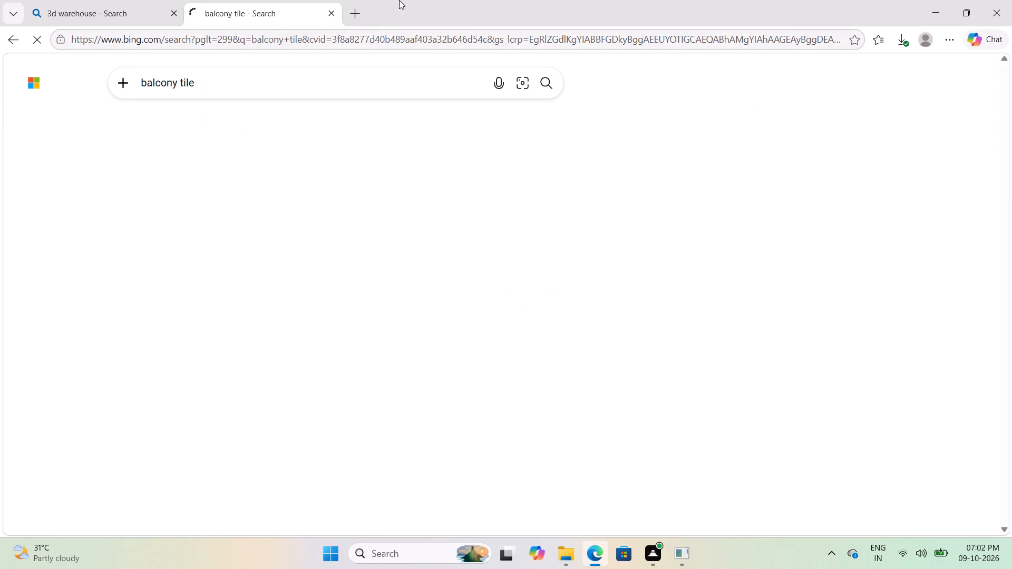
left_click(338, 126)
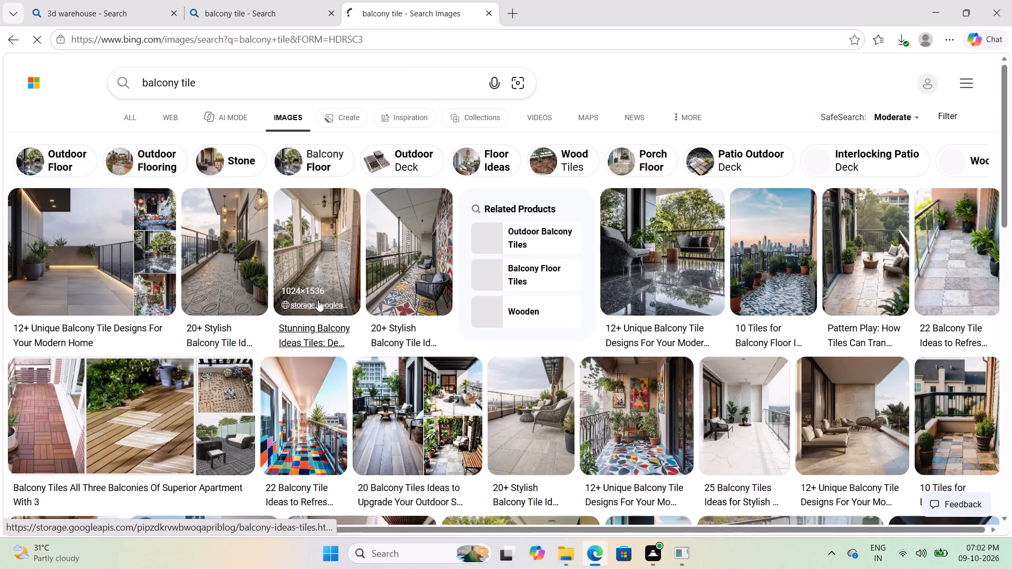
scroll(306, 290, "down", 2)
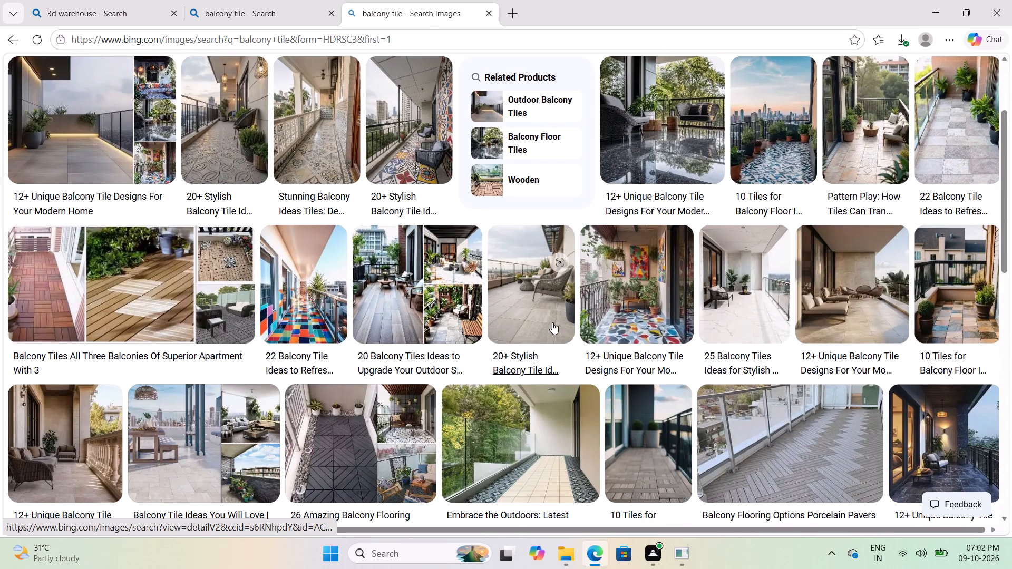
scroll(313, 83, "up", 9)
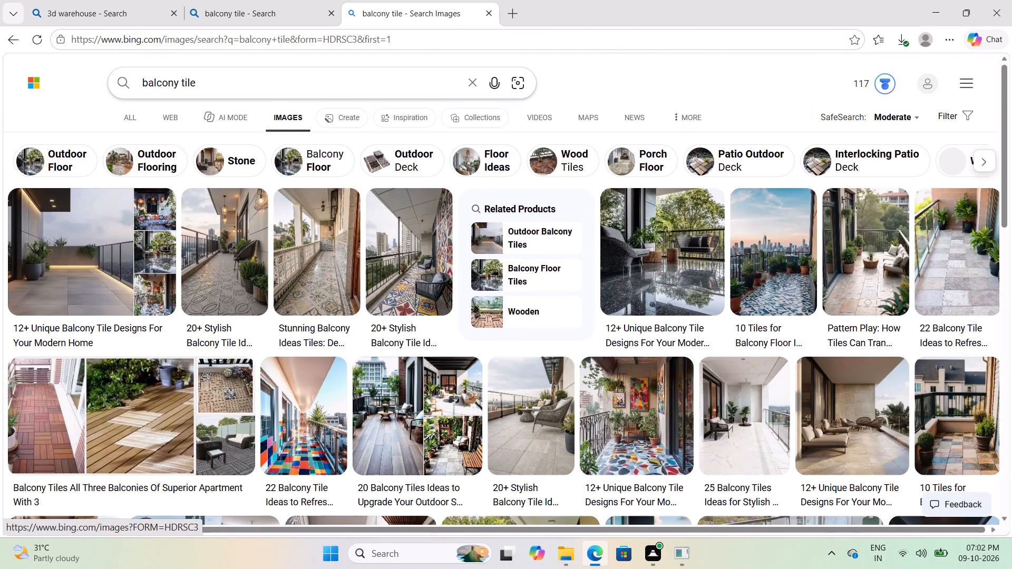
Refine the image search to "balcony tile glossy".
left_click(276, 79)
key("space")
type("glossy")
key("Return")
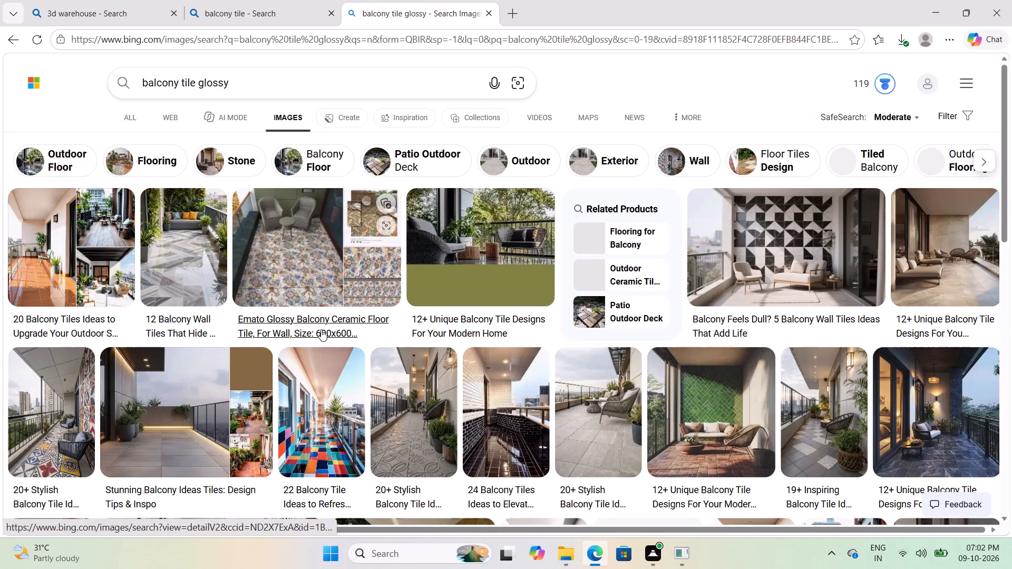
Examine large light grey balcony floor tile images, including the Aneto Grey stone effect porcelain tile, and return to the image results.
scroll(321, 329, "down", 3)
left_click(608, 237)
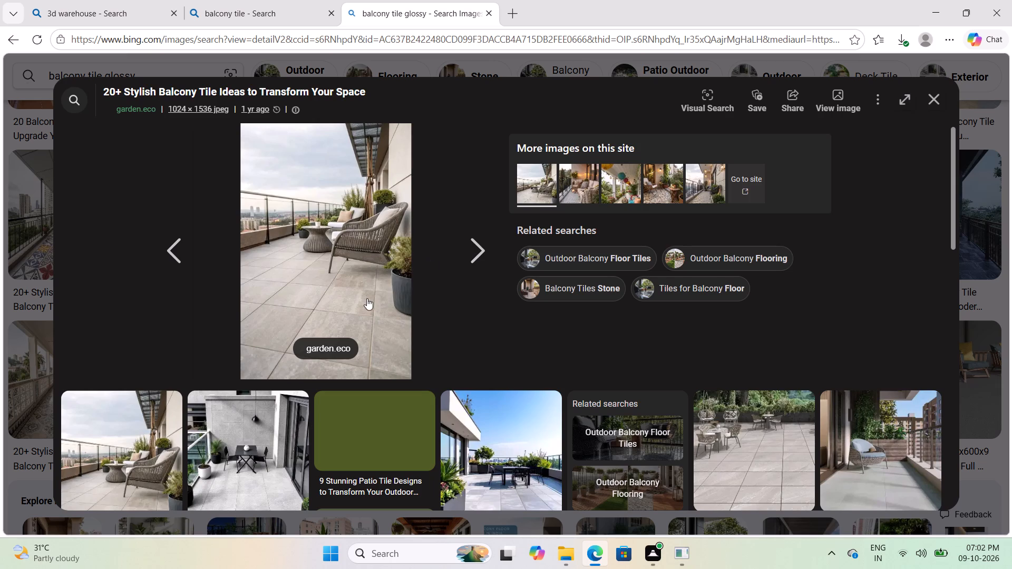
scroll(369, 325, "down", 1)
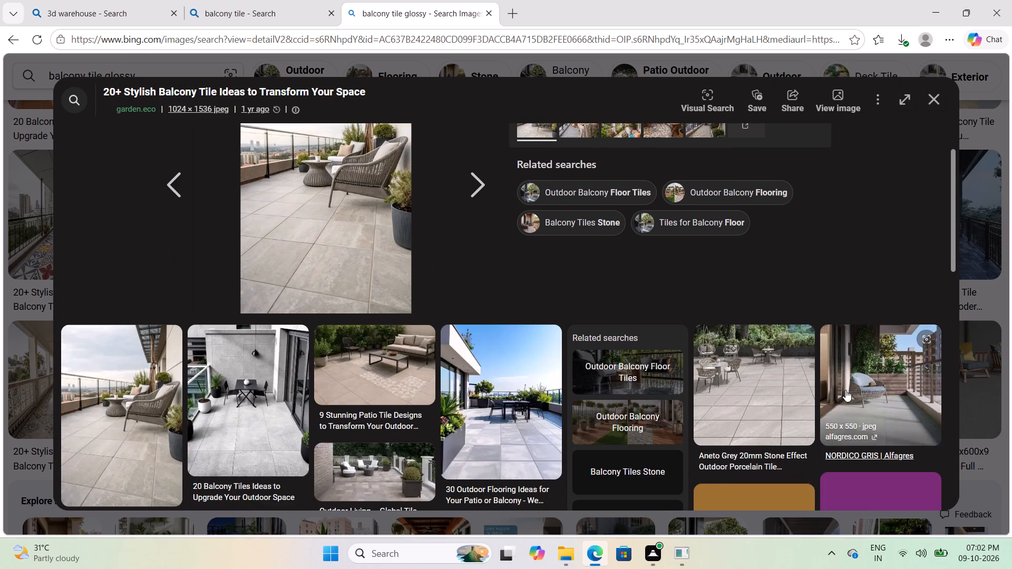
left_click(744, 388)
left_click(776, 434)
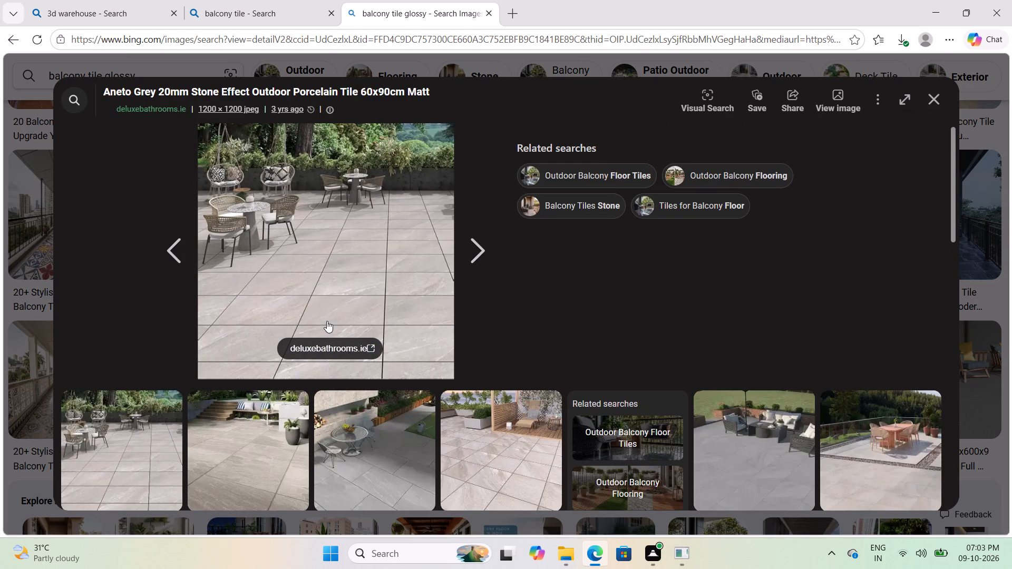
right_click(365, 280)
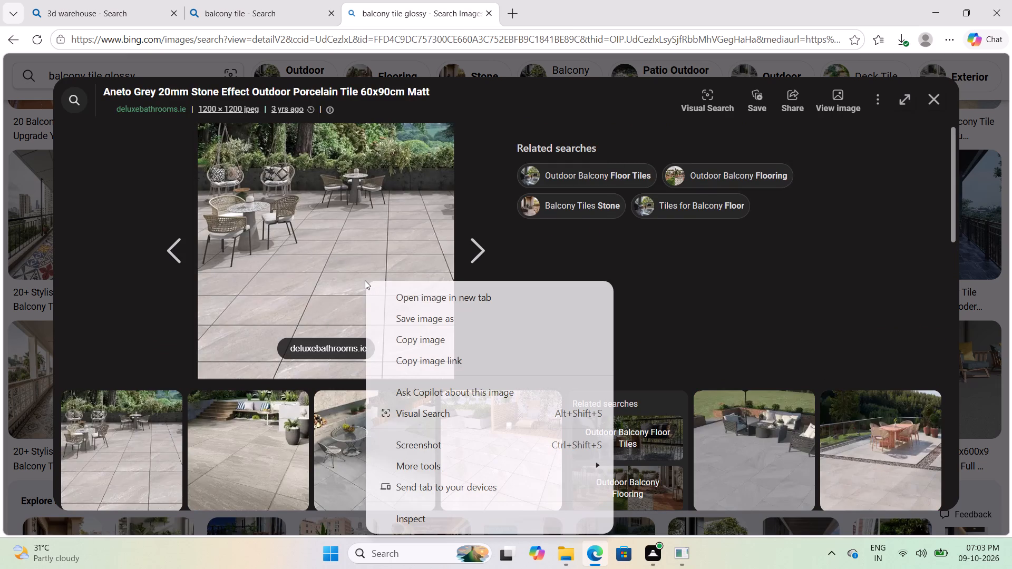
left_click(937, 94)
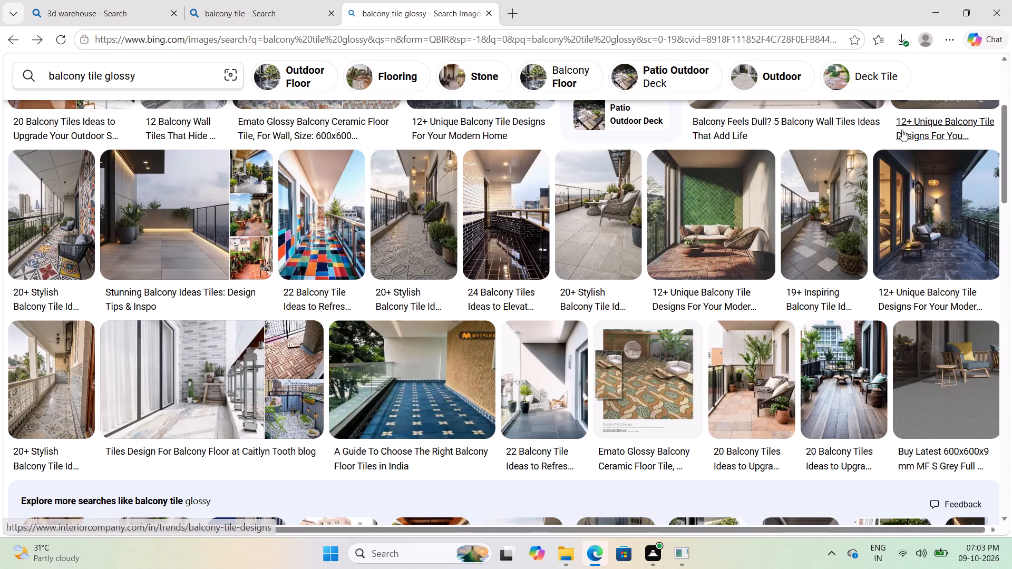
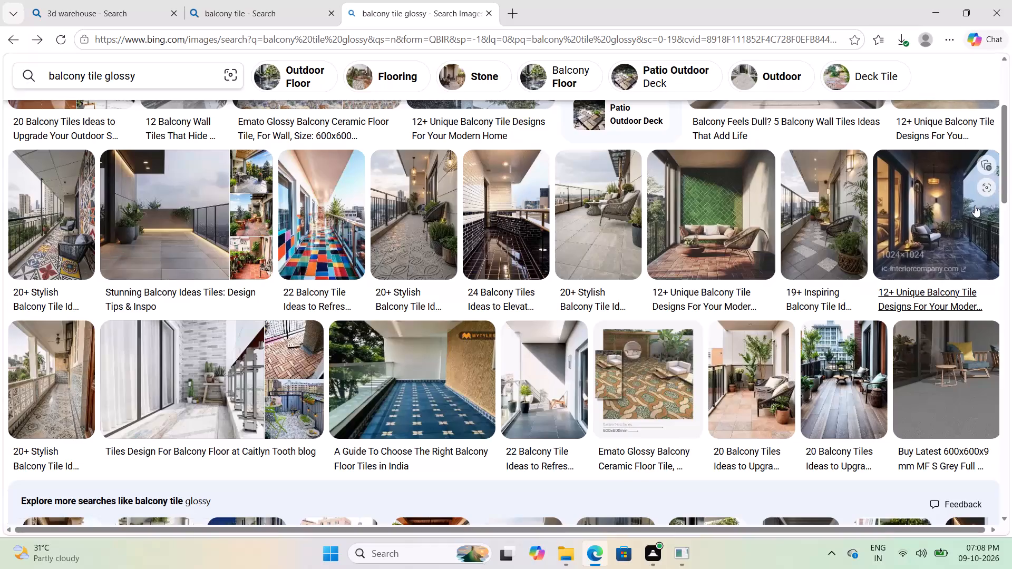
Examine the glossy balcony tile image results, including the diamond-patterned Glossy Balcony Ceramic Wall Tile, and return to the results.
scroll(882, 536, "down", 1)
scroll(703, 317, "up", 2)
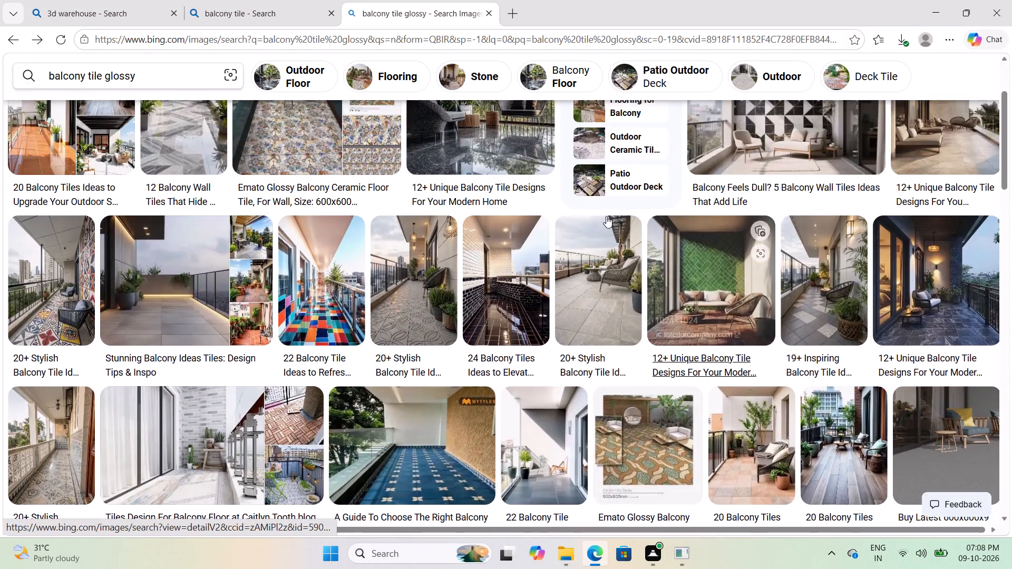
scroll(579, 179, "down", 5)
scroll(620, 274, "down", 5)
scroll(532, 250, "down", 5)
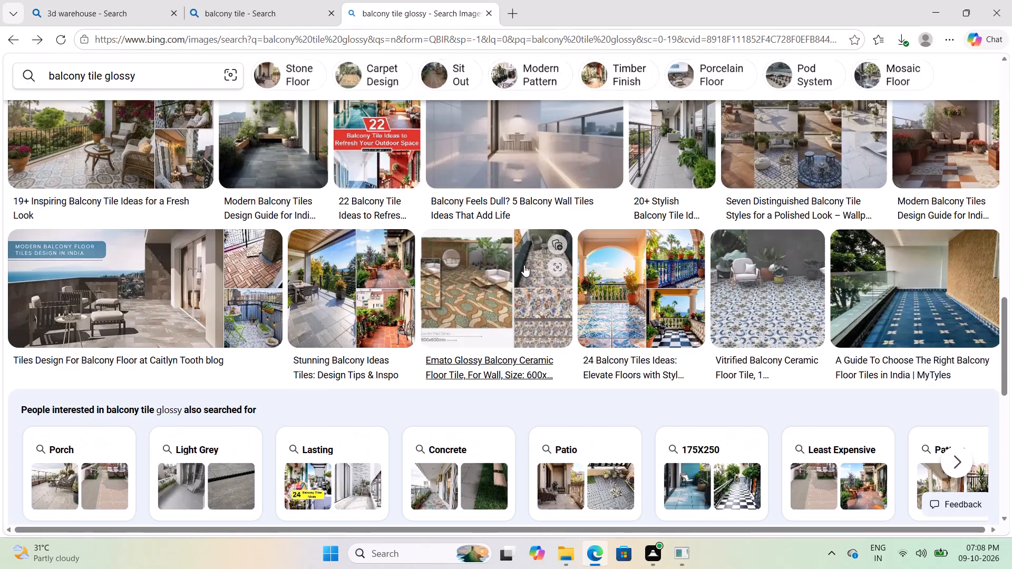
scroll(490, 288, "down", 5)
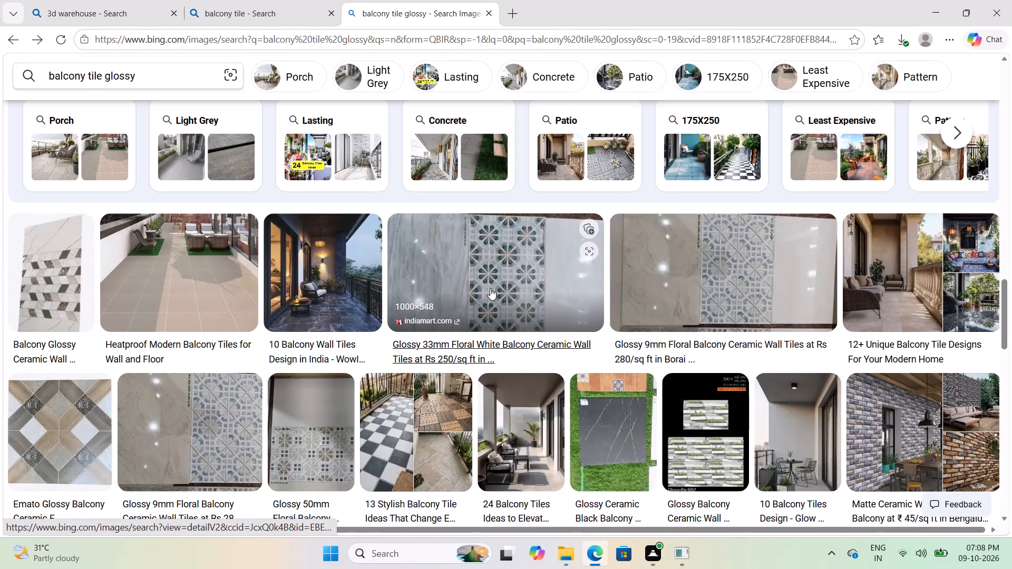
scroll(490, 288, "down", 4)
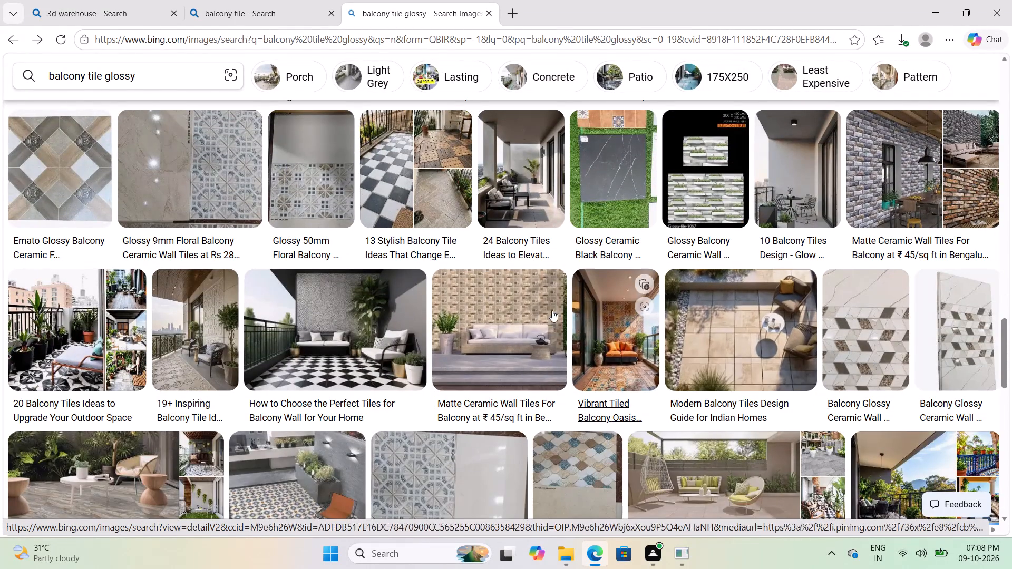
scroll(552, 310, "down", 2)
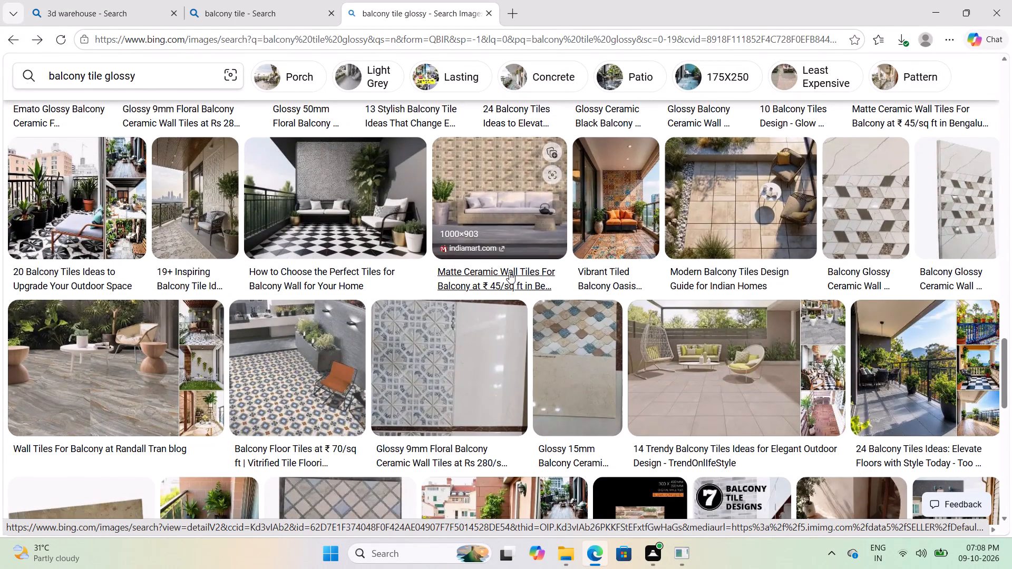
scroll(518, 266, "down", 2)
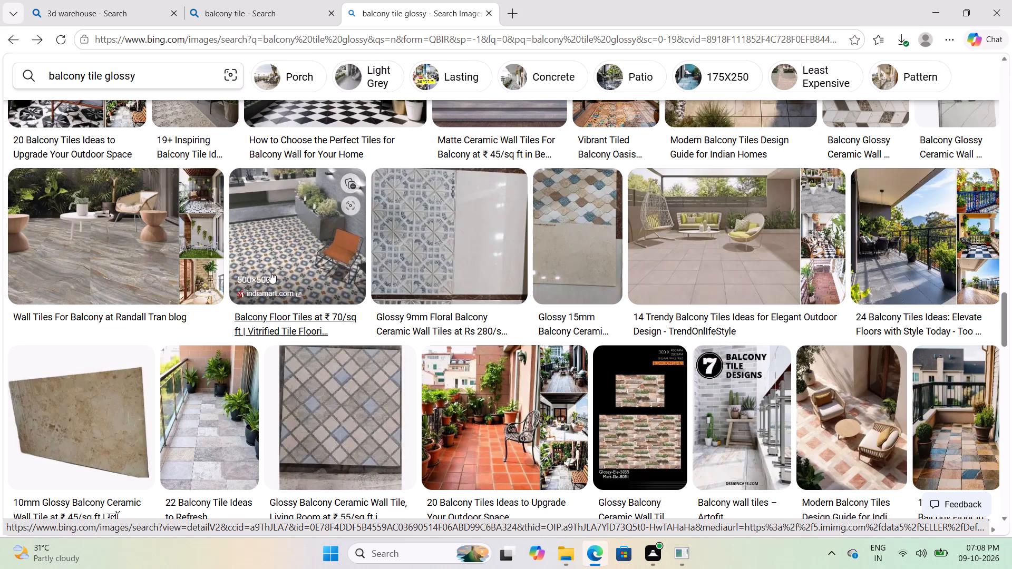
scroll(395, 244, "down", 3)
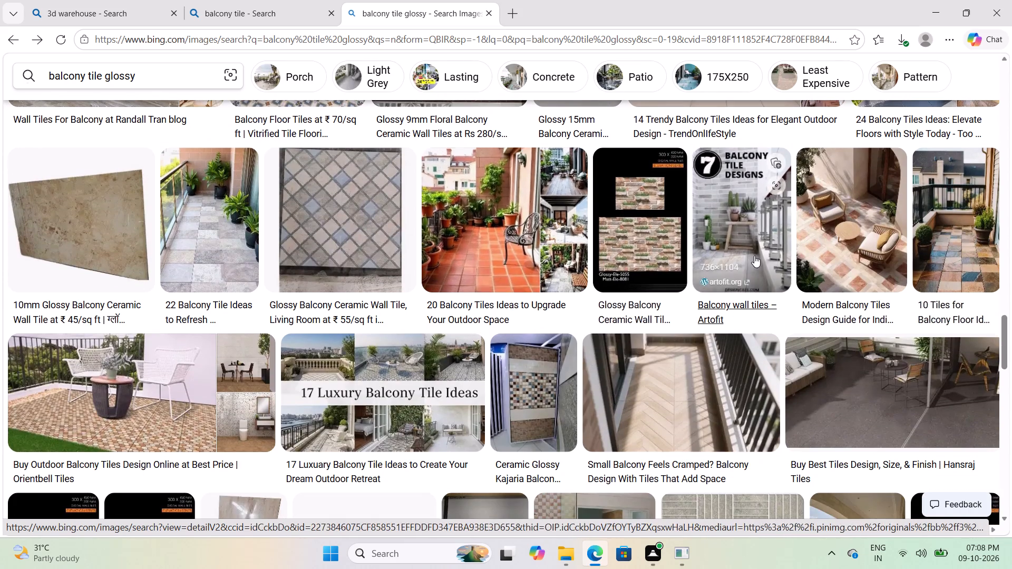
left_click(303, 212)
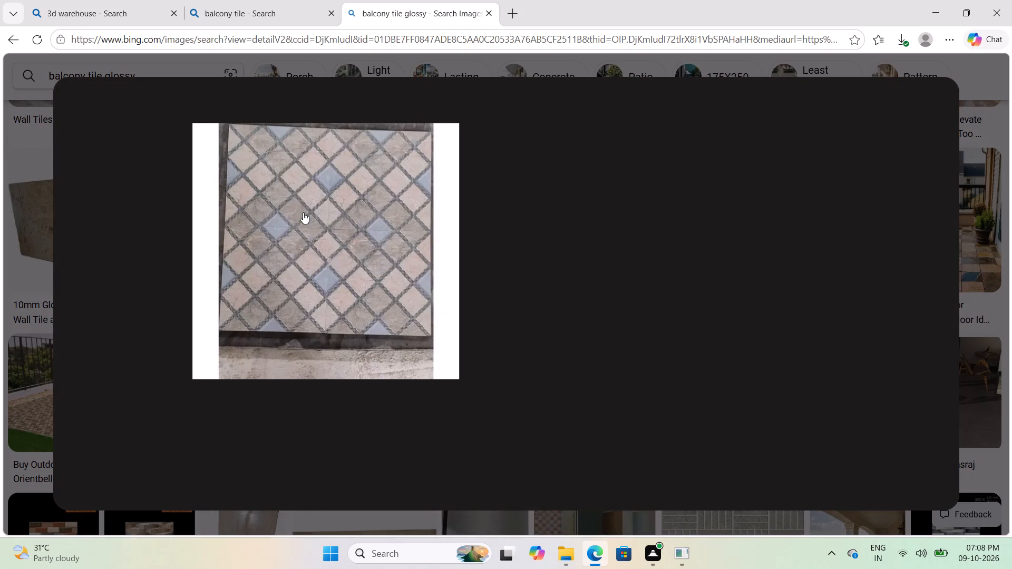
scroll(507, 283, "down", 1)
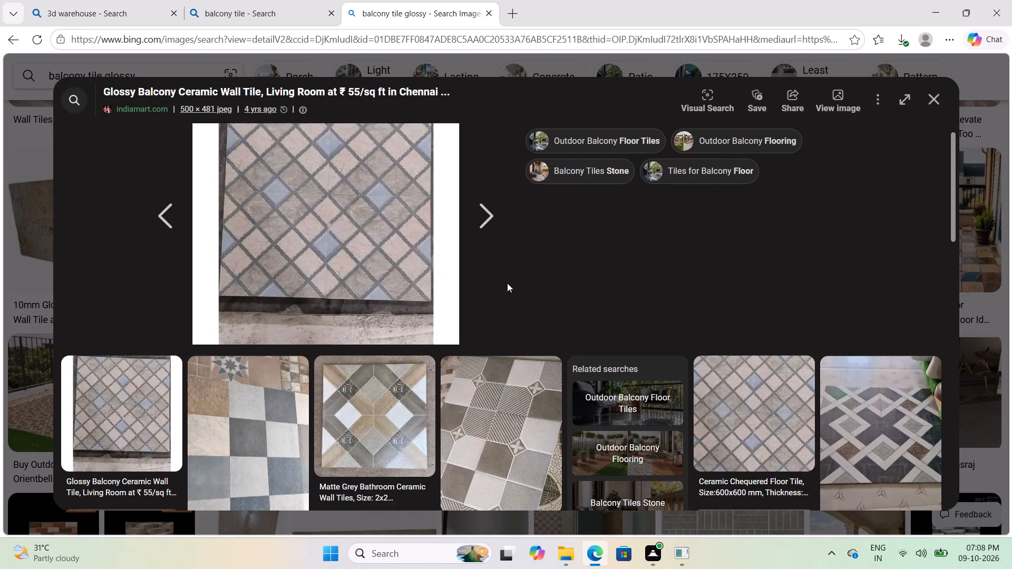
left_click(936, 100)
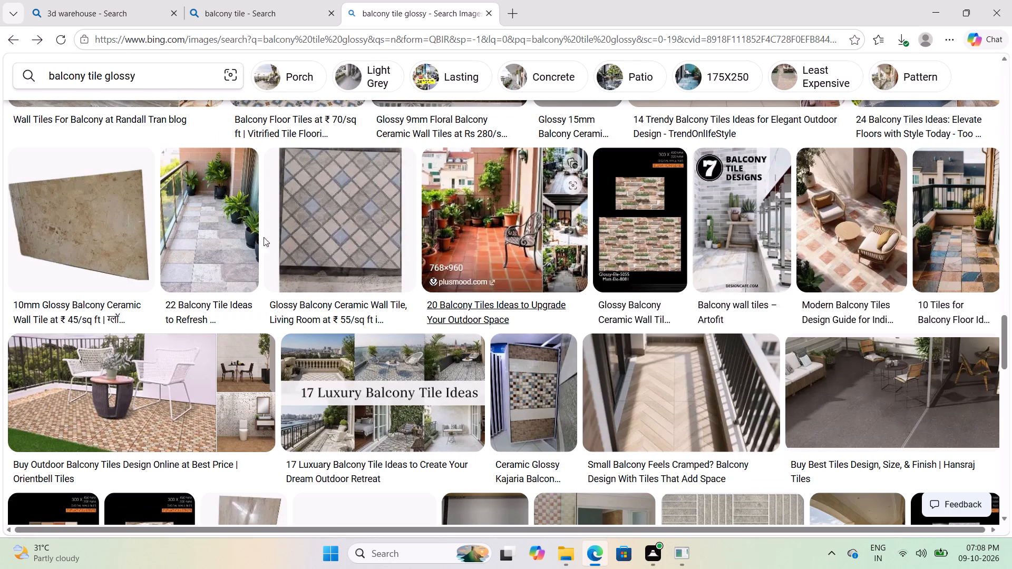
From images similar to the beige 10mm glossy balcony tile, save the MSI Onyx Crystal polished porcelain tile to the Desktop as "floor tile".
scroll(530, 376, "down", 4)
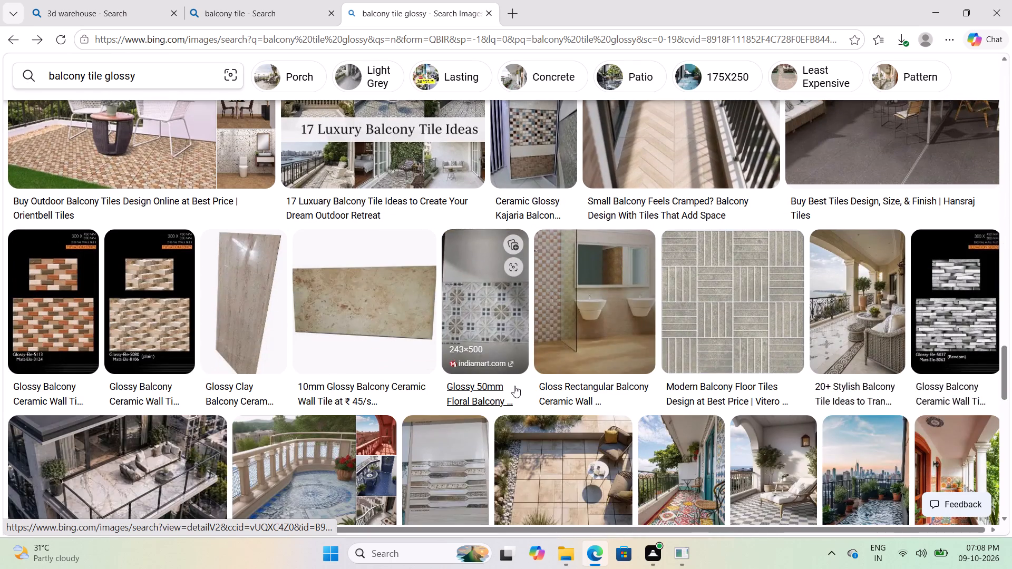
left_click(367, 315)
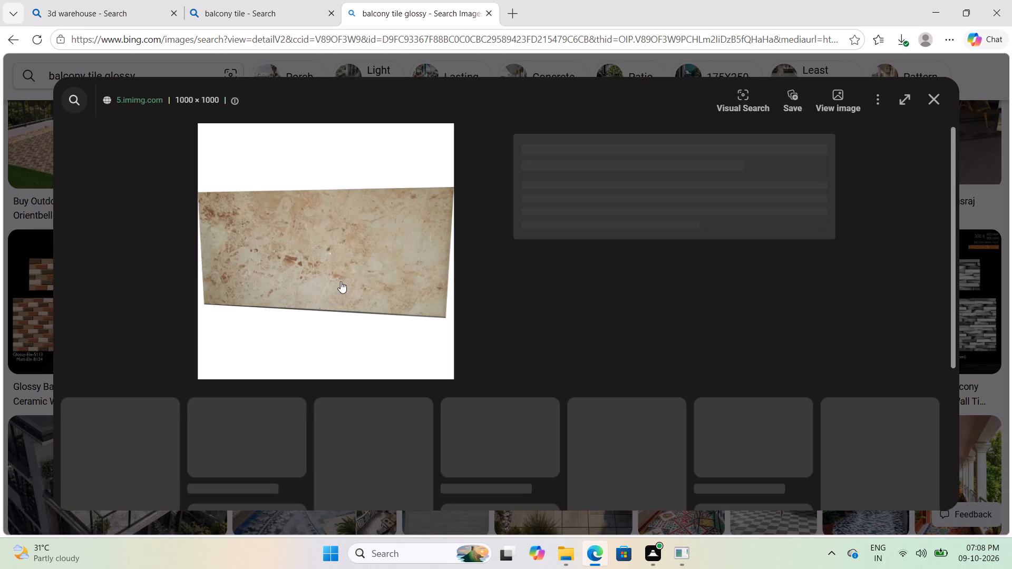
right_click(315, 262)
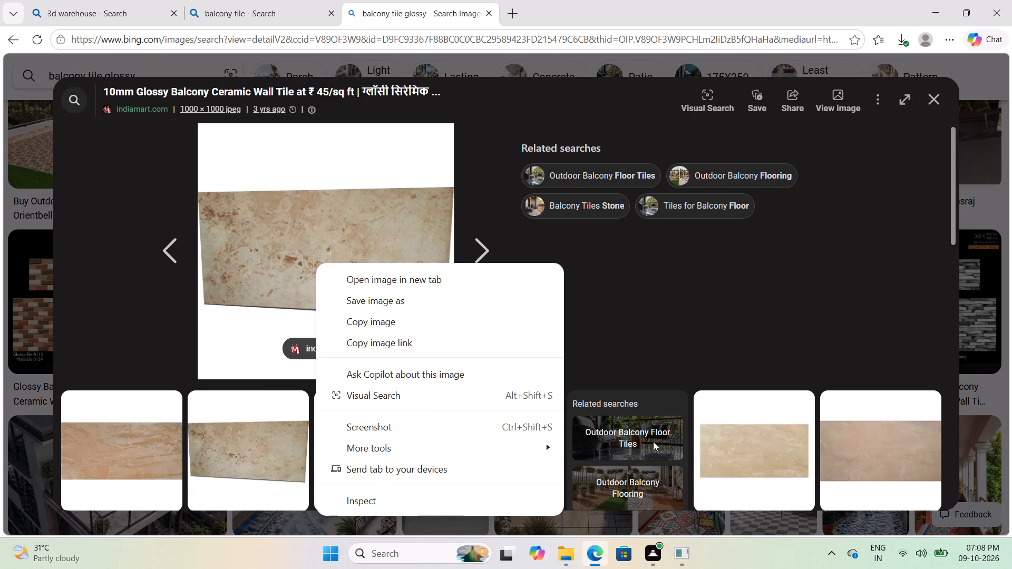
left_click(831, 418)
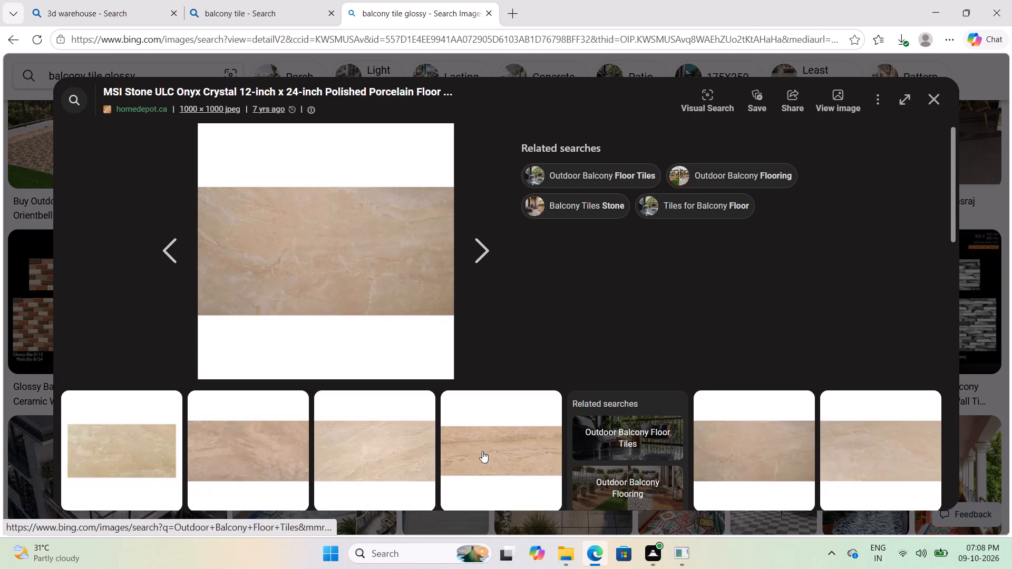
left_click(171, 259)
left_click(178, 254)
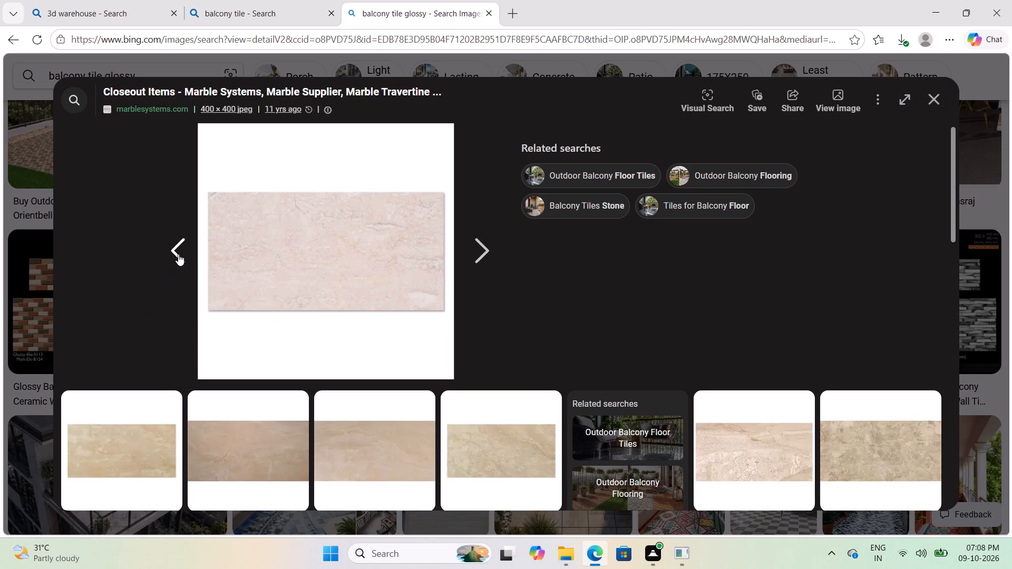
left_click(494, 258)
right_click(372, 240)
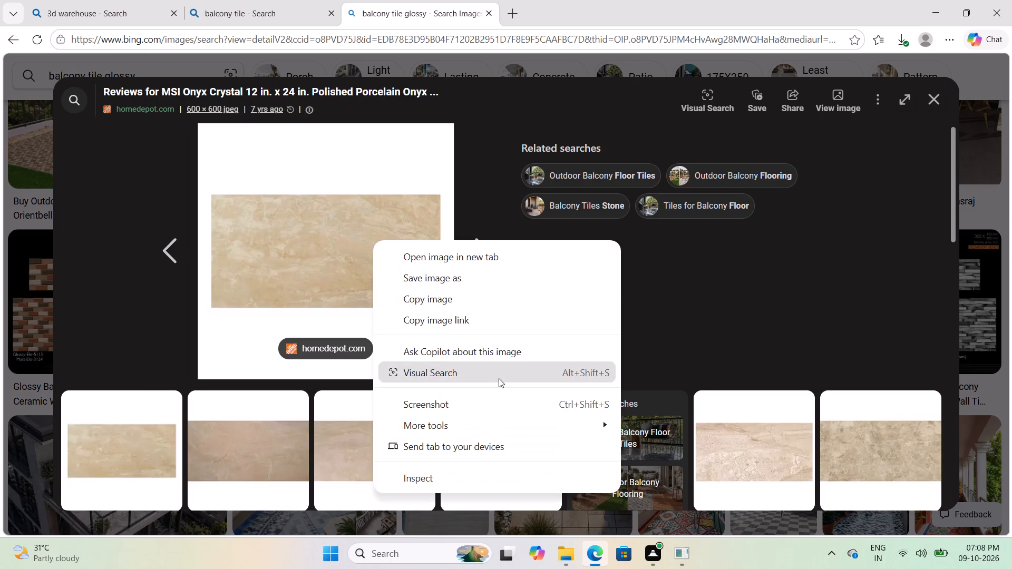
left_click(444, 284)
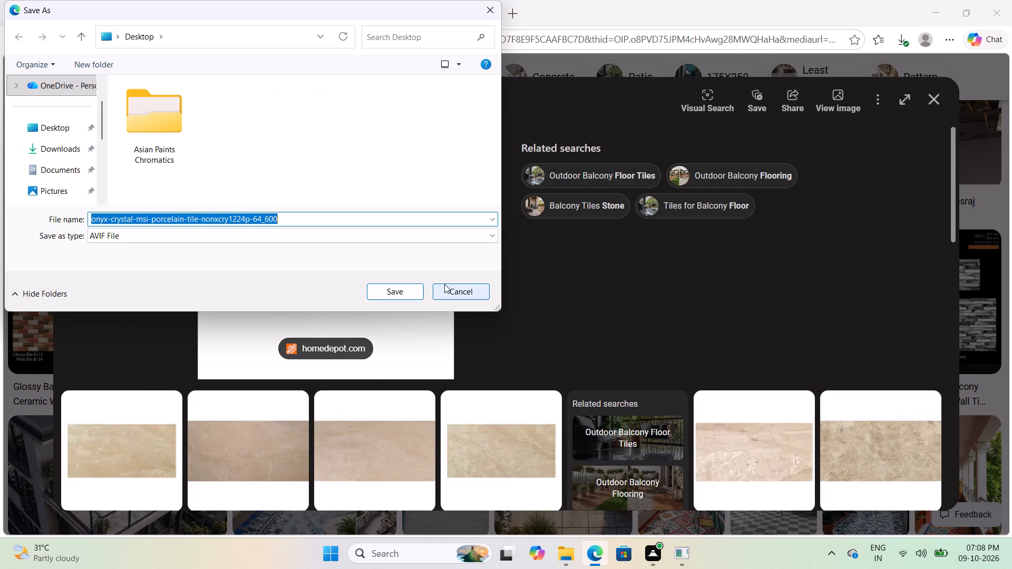
key("BackSpace")
type("floor")
key("space")
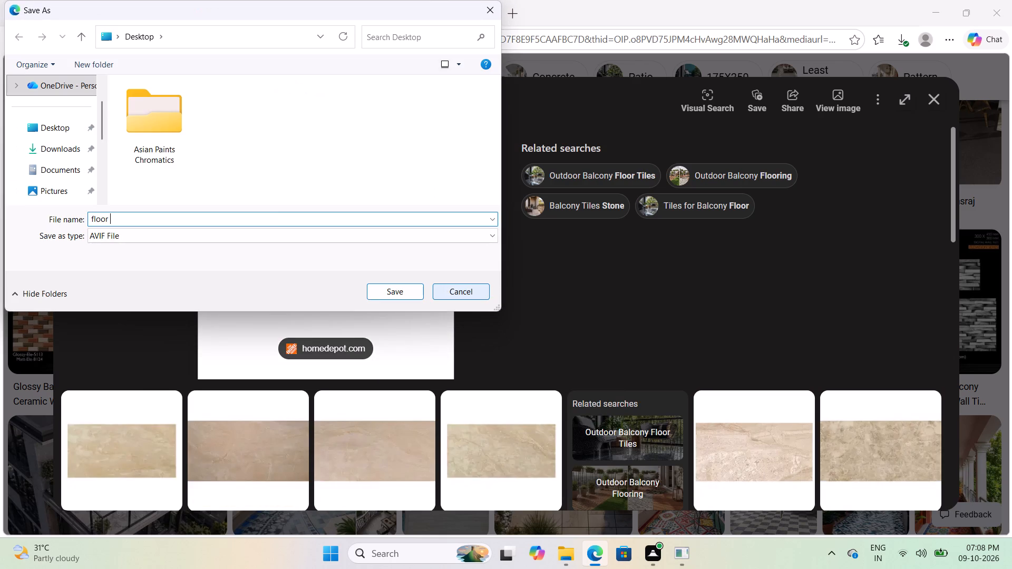
type("tile")
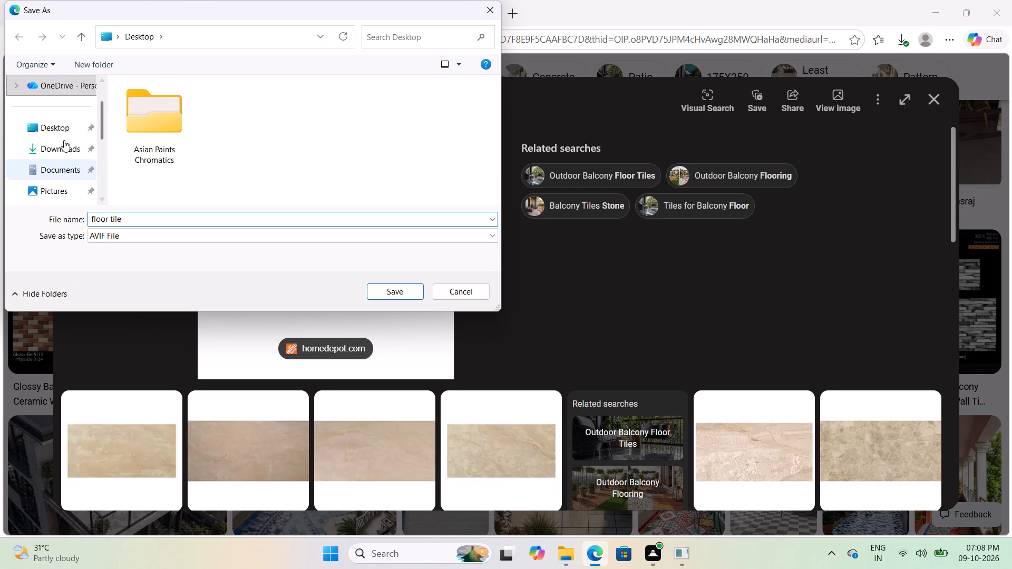
left_click(62, 124)
left_click(383, 284)
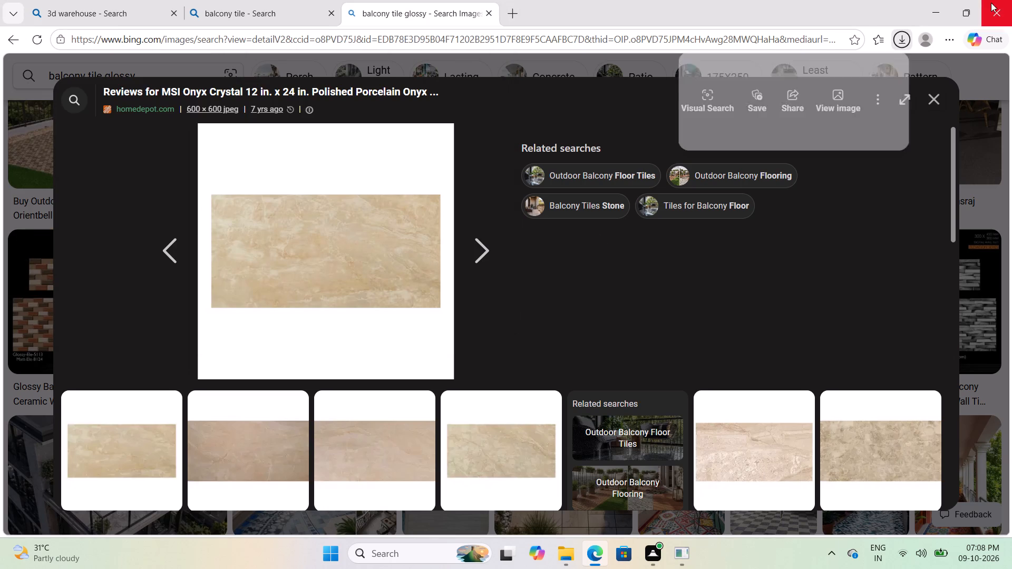
Switch to SketchUp and examine the floor behind the ground-floor entrance walls and the front of the building.
left_click(927, 0)
scroll(565, 222, "down", 4)
scroll(511, 200, "up", 6)
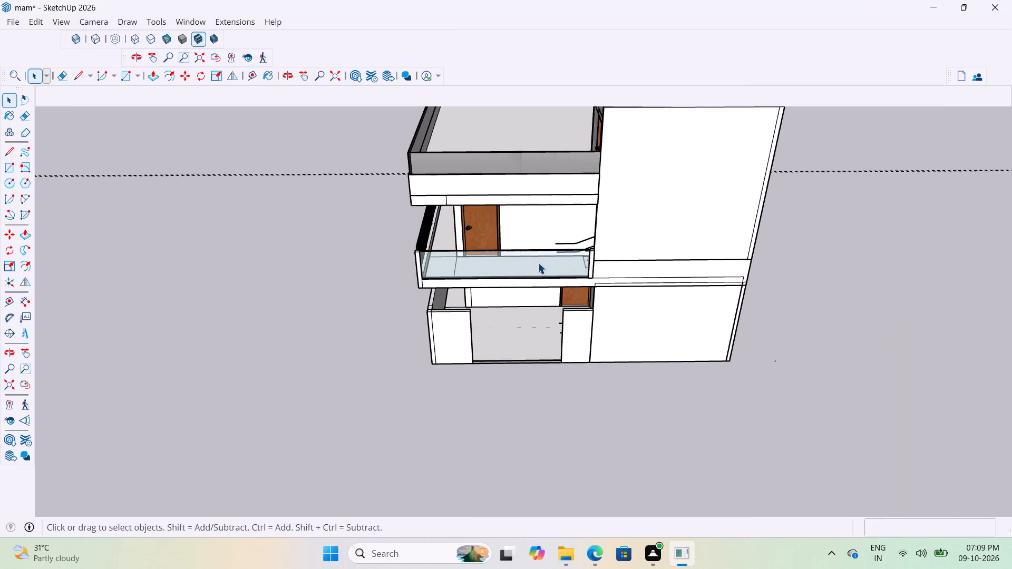
scroll(538, 262, "up", 2)
middle_click_drag(559, 261, 596, 210)
scroll(605, 318, "up", 3)
scroll(548, 375, "down", 3)
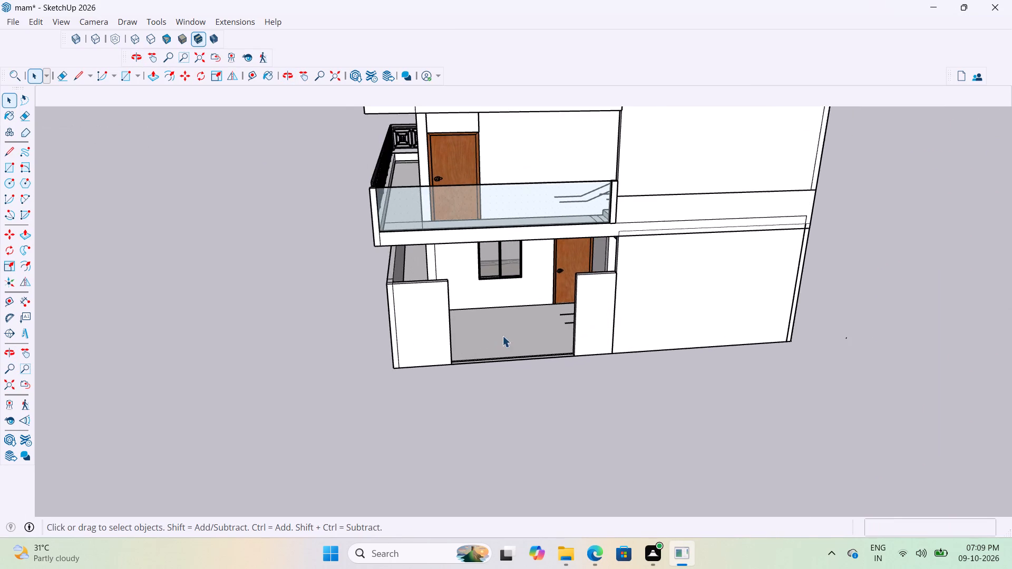
left_click(502, 336)
scroll(510, 331, "up", 6)
double_click(511, 330)
left_click(514, 339)
scroll(510, 375, "down", 8)
left_click(520, 448)
scroll(472, 367, "down", 5)
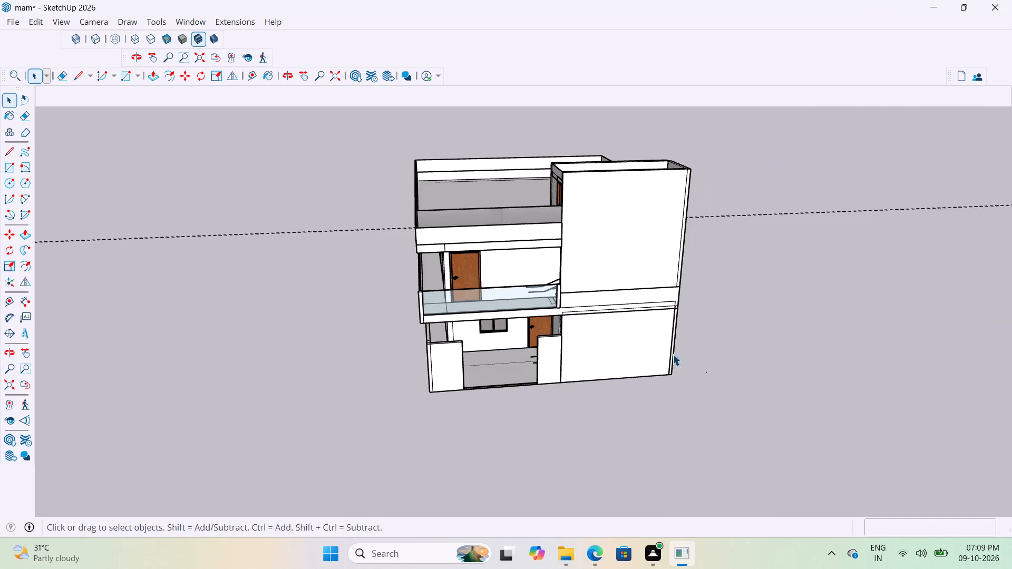
left_click(14, 27)
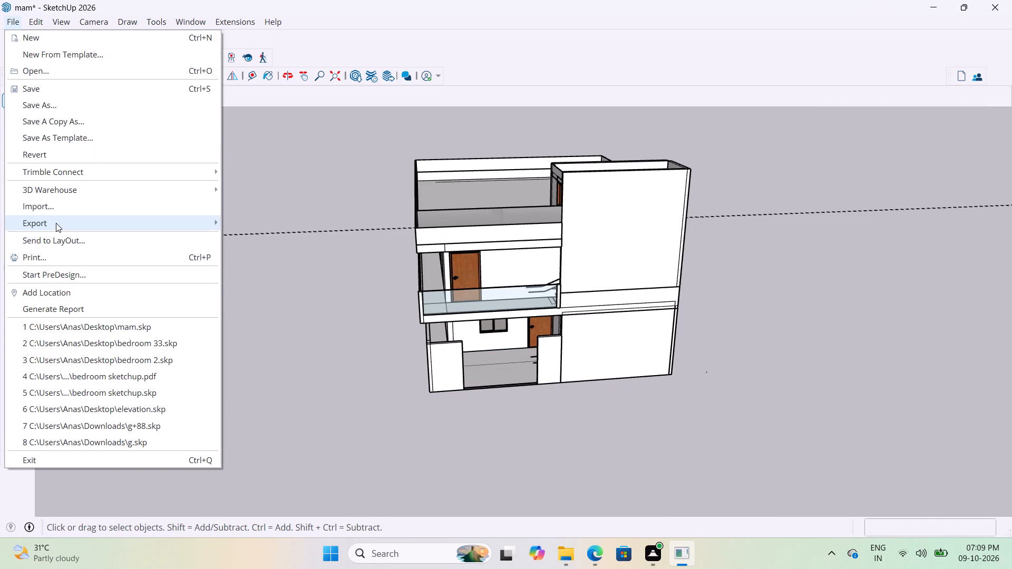
left_click(319, 360)
middle_click_drag(717, 480, 659, 467)
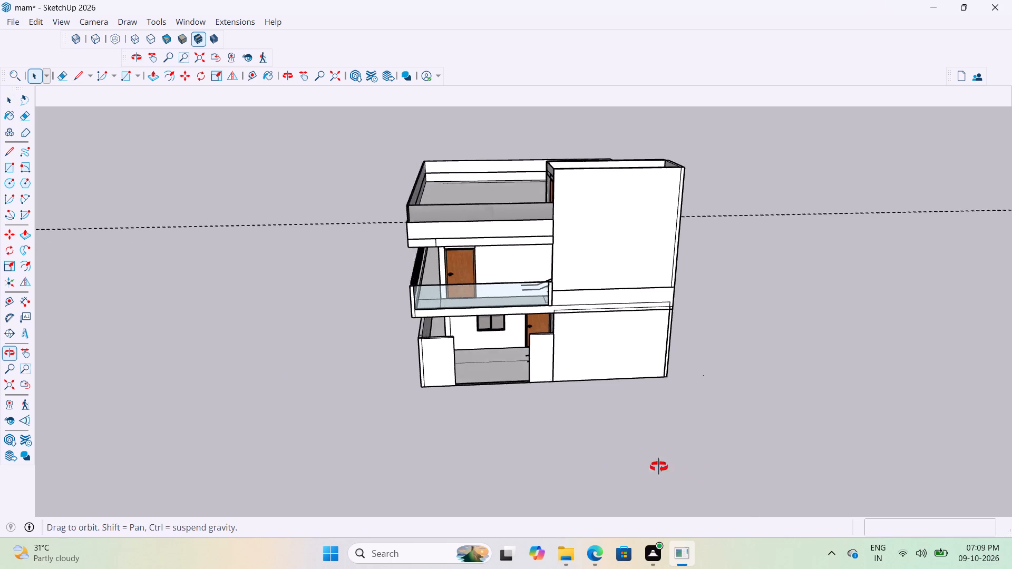
middle_click_drag(659, 467, 650, 467)
Start creating a new material in the In Model collection and browse the Desktop for its texture image.
key("b")
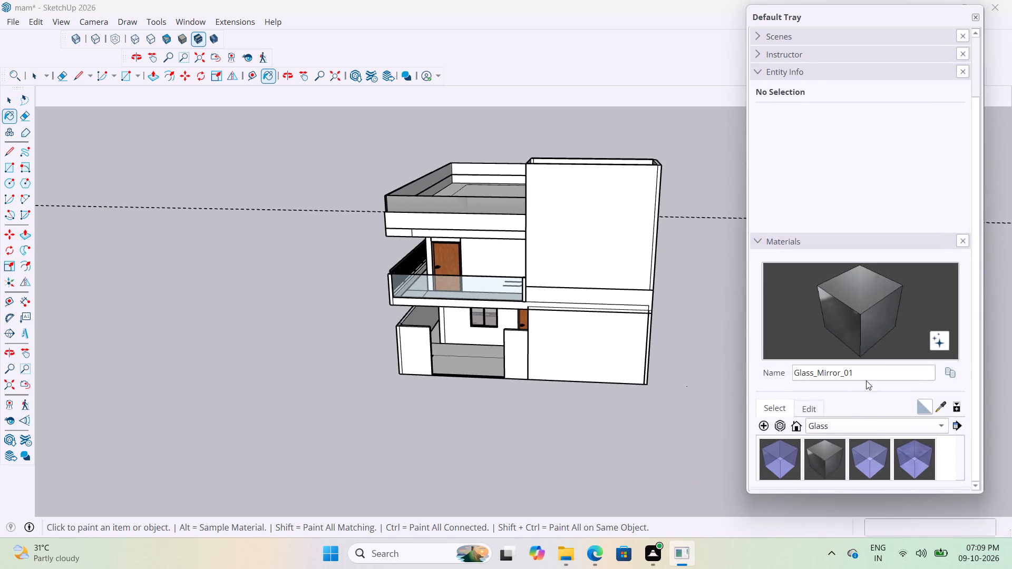
scroll(865, 380, "down", 3)
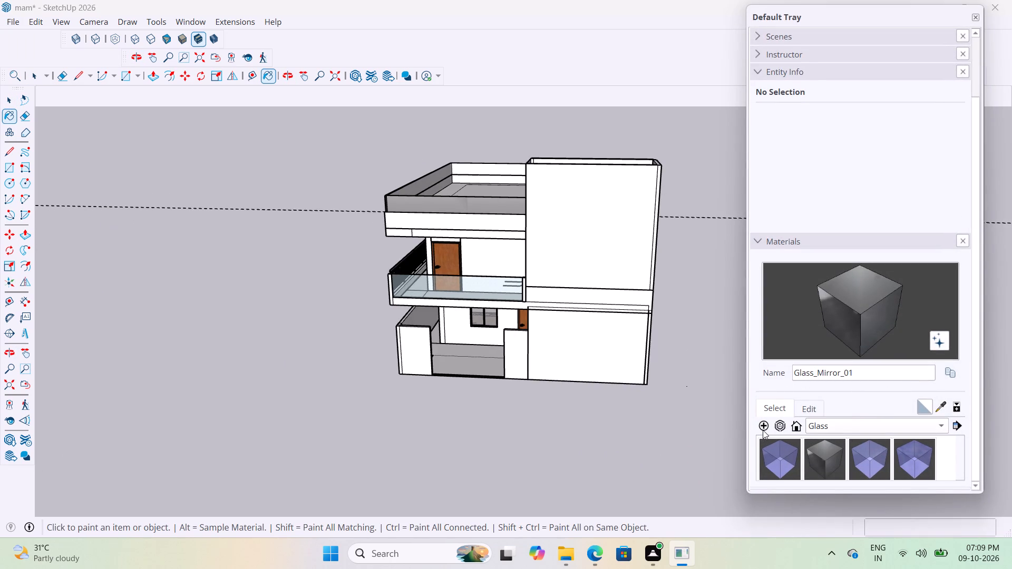
left_click(762, 424)
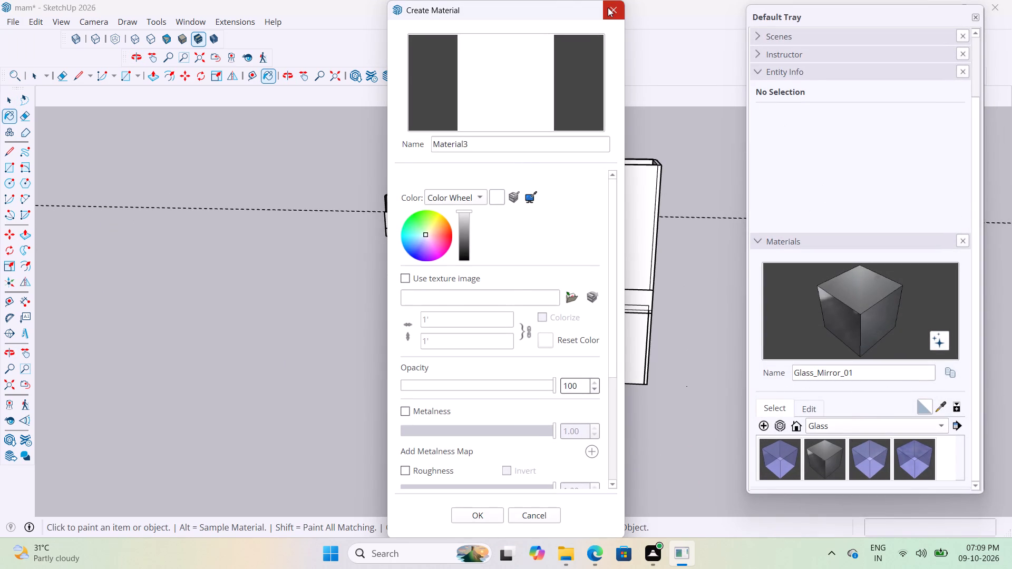
left_click(608, 7)
left_click(846, 433)
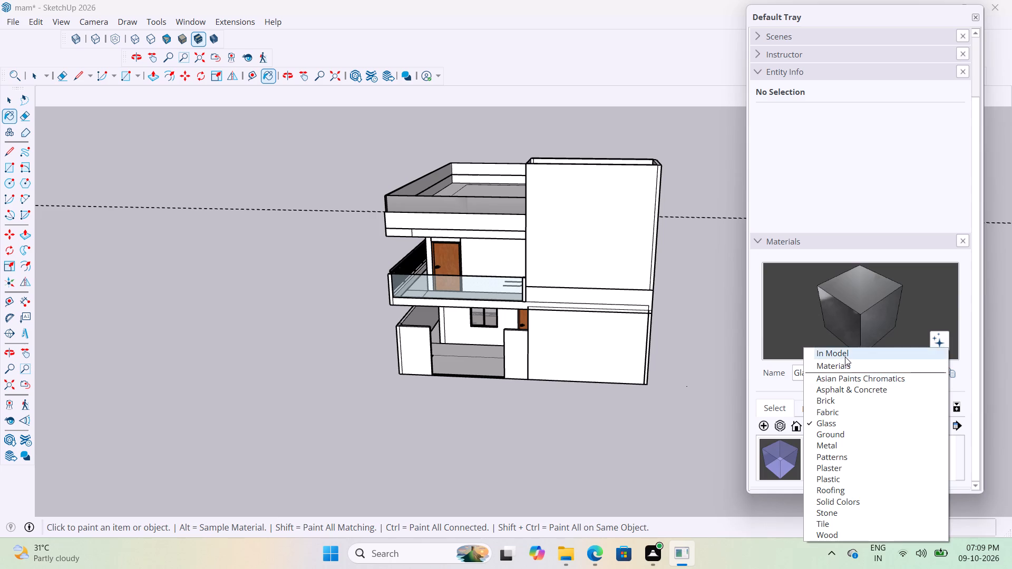
left_click(845, 357)
left_click(763, 423)
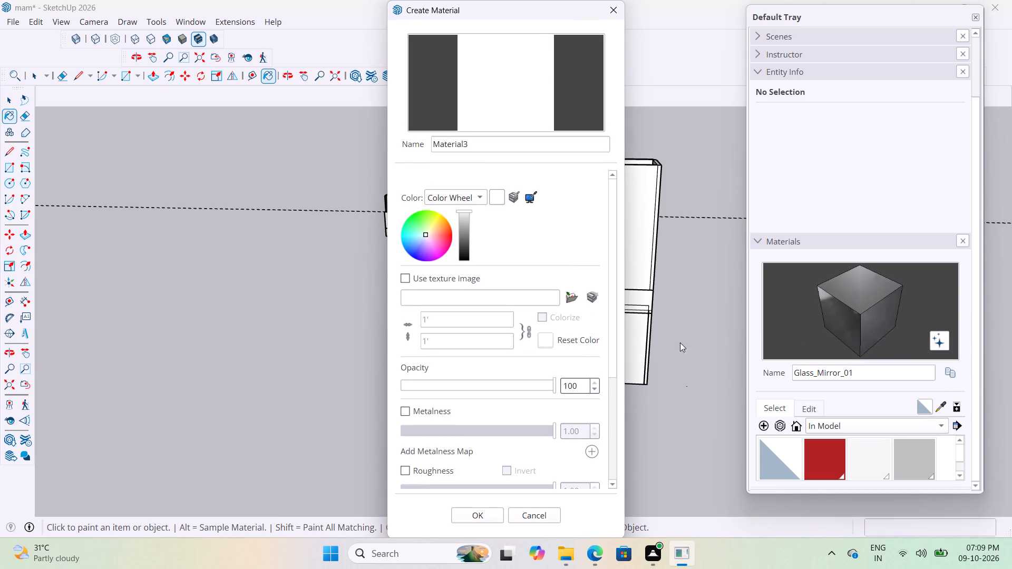
left_click(571, 298)
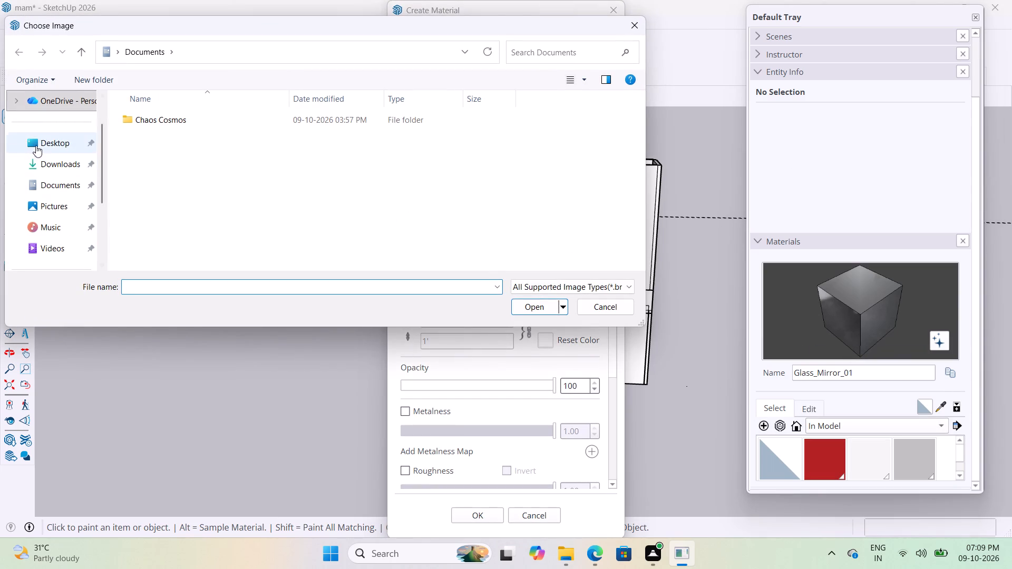
left_click(51, 142)
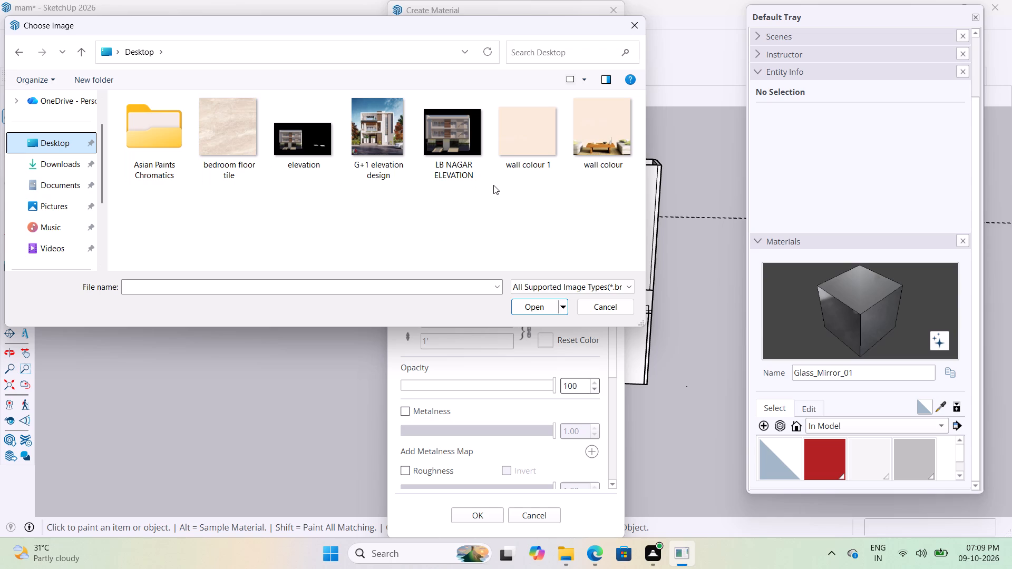
scroll(493, 185, "up", 1)
scroll(493, 185, "down", 3)
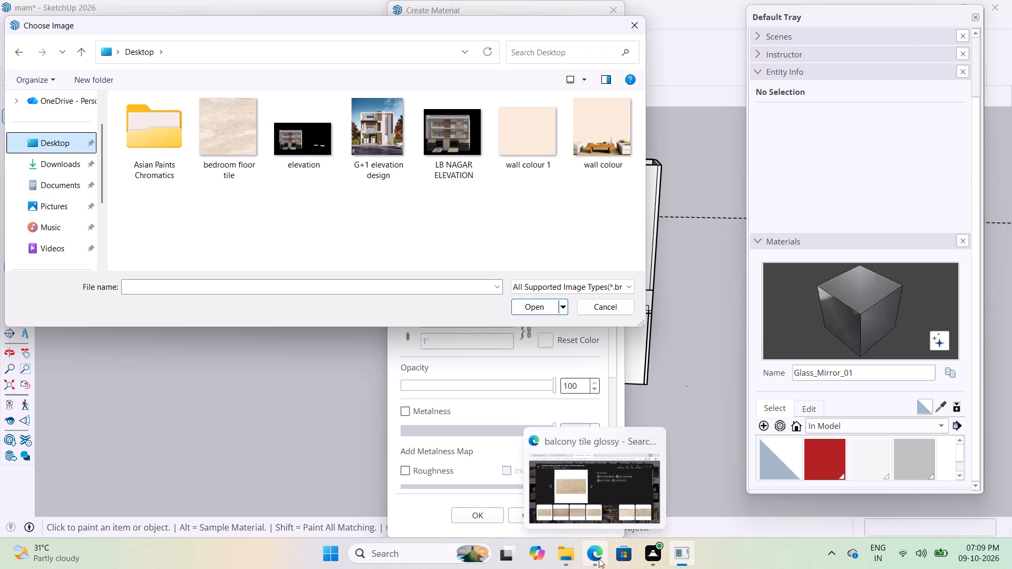
Switch to the browser, check how the MSI Onyx Crystal tile image saves to the Desktop, and return to SketchUp without saving it again.
left_click(599, 558)
right_click(316, 207)
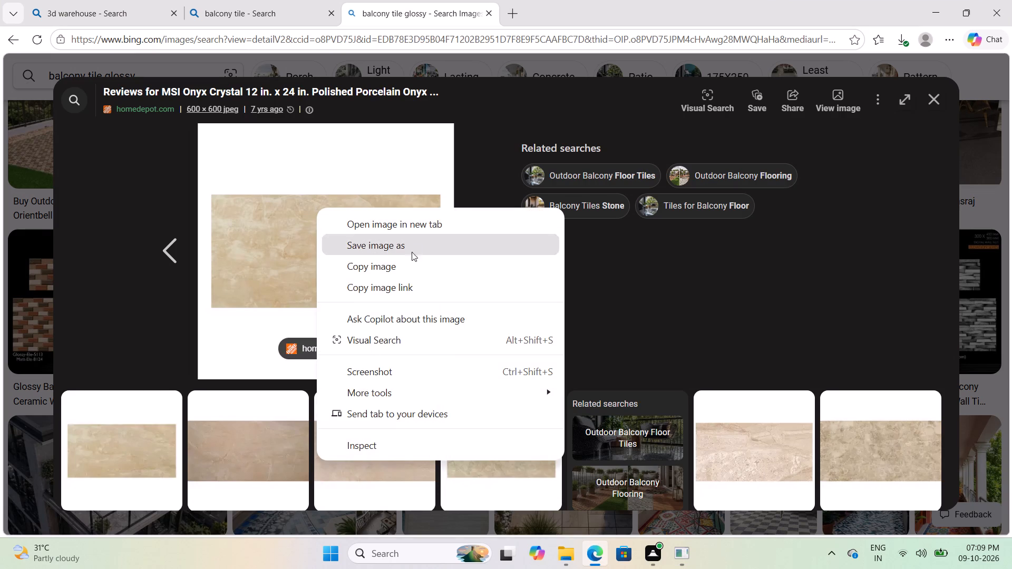
left_click(414, 247)
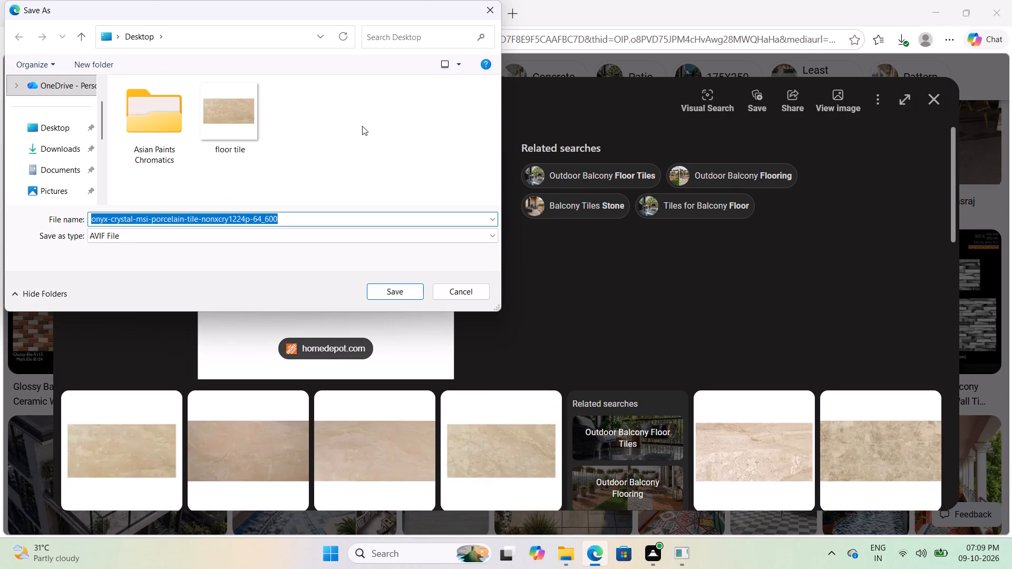
left_click(486, 15)
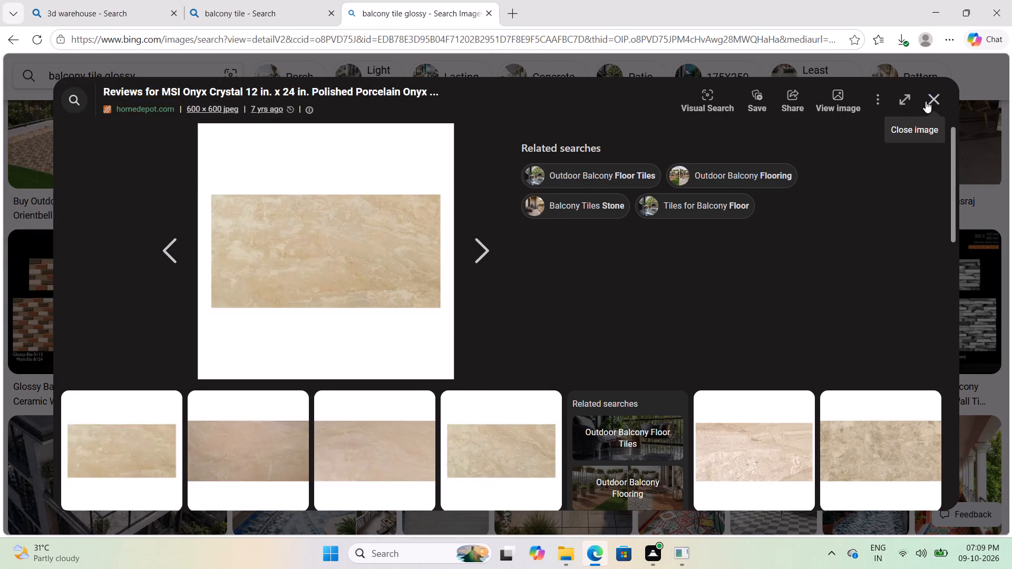
left_click(926, 101)
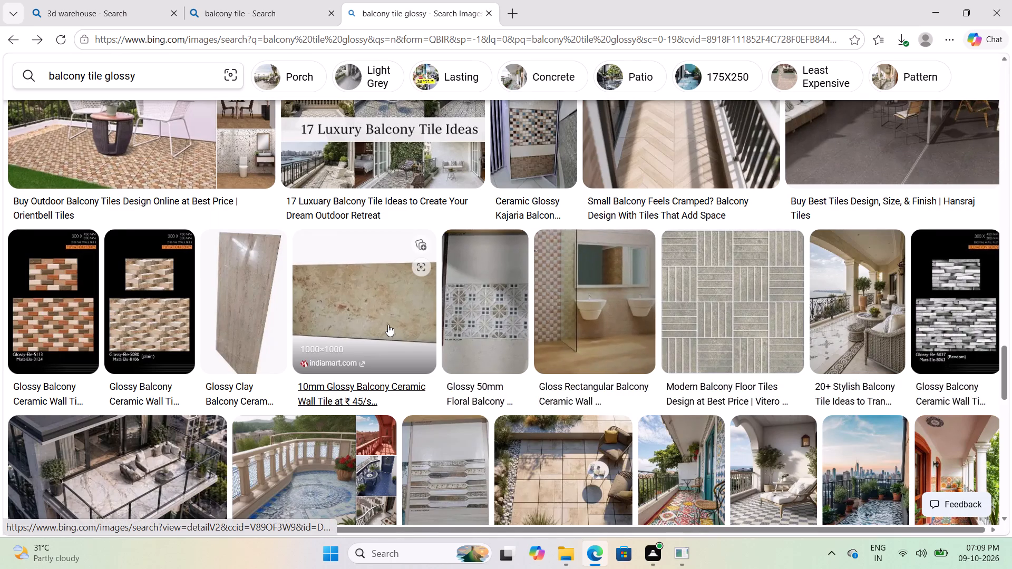
left_click(945, 13)
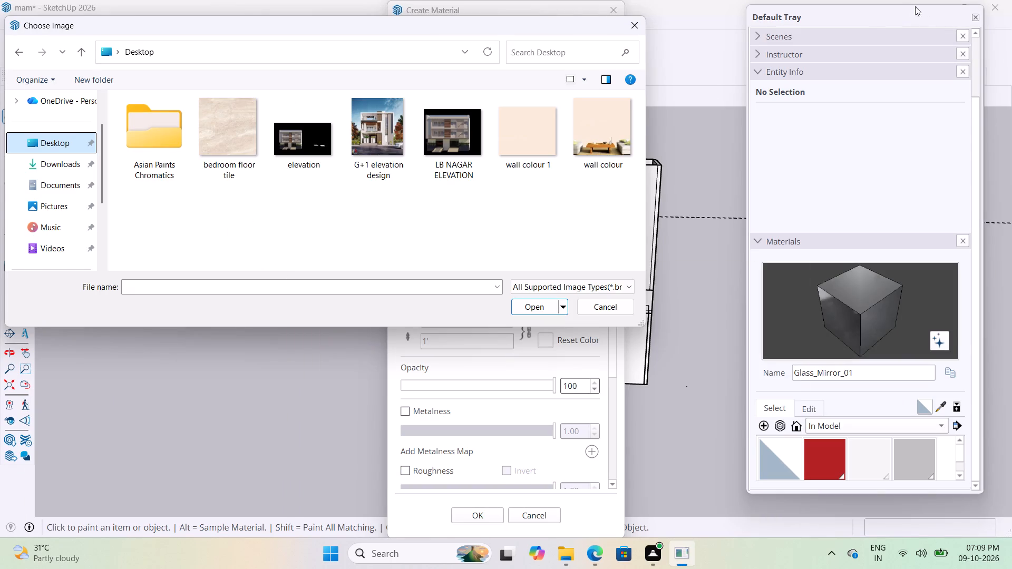
Check the Desktop images and the supported texture file types, and cancel the image selection and the new material.
scroll(530, 199, "up", 8)
left_click(596, 282)
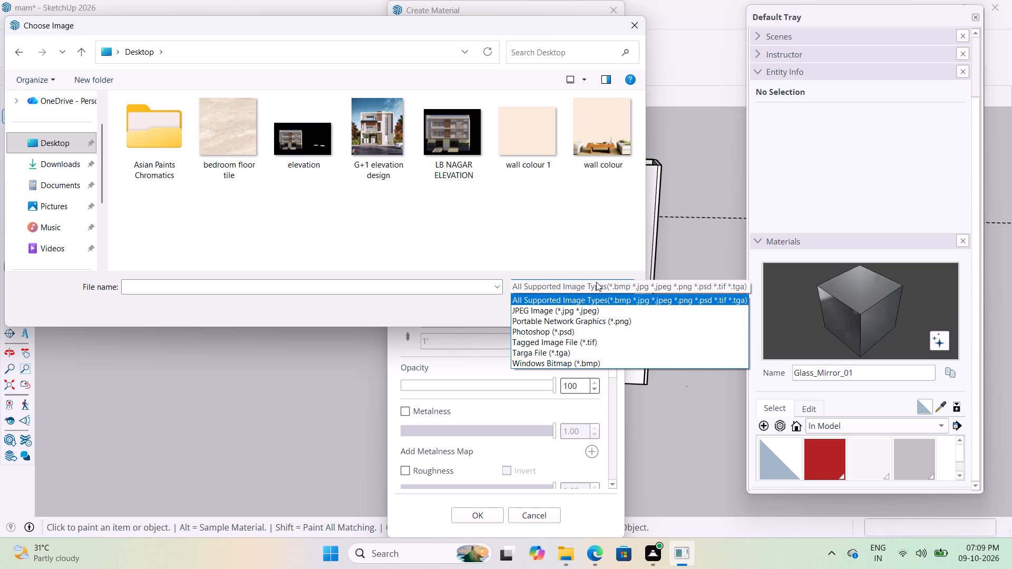
left_click(173, 369)
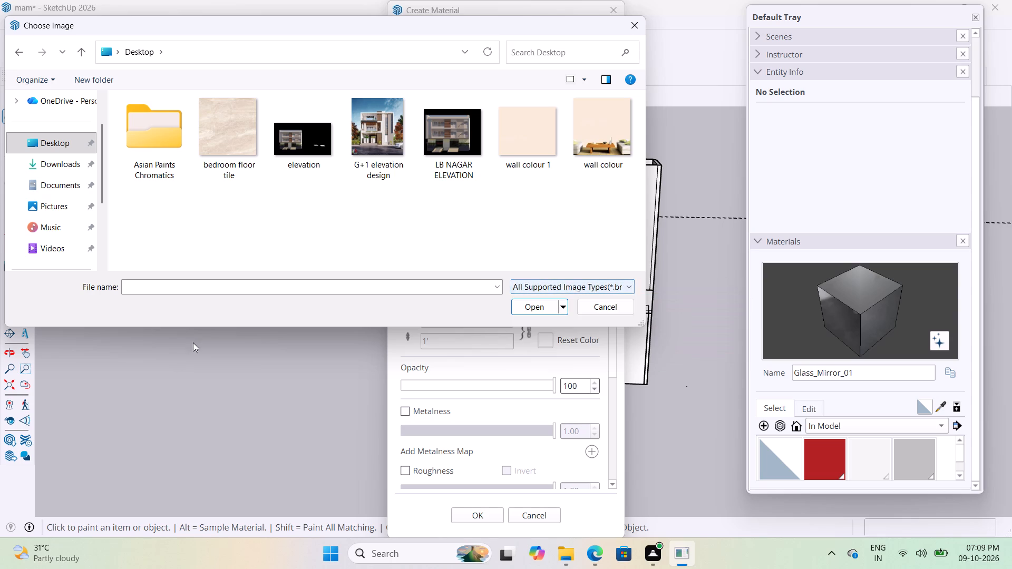
left_click(627, 22)
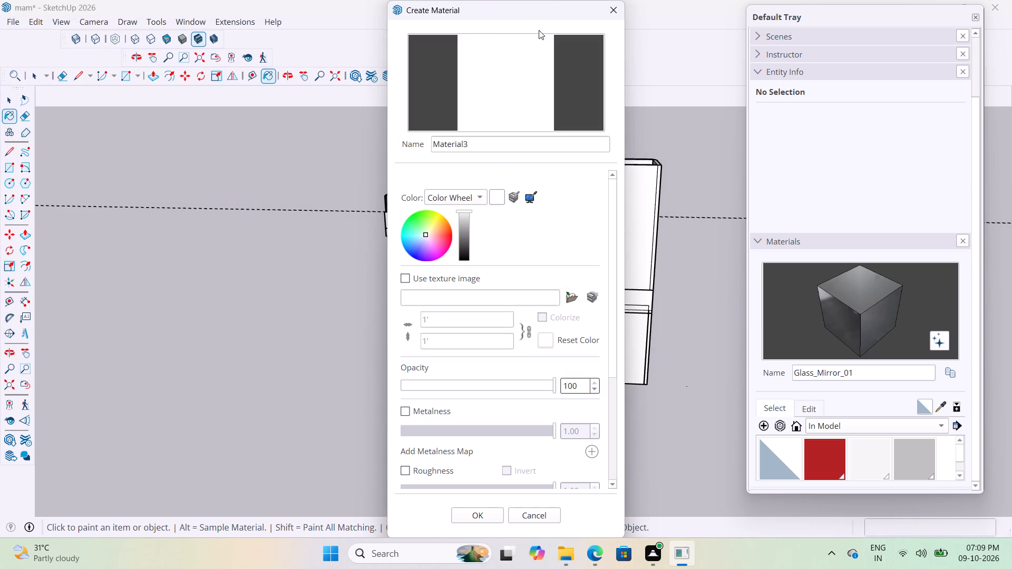
left_click(602, 12)
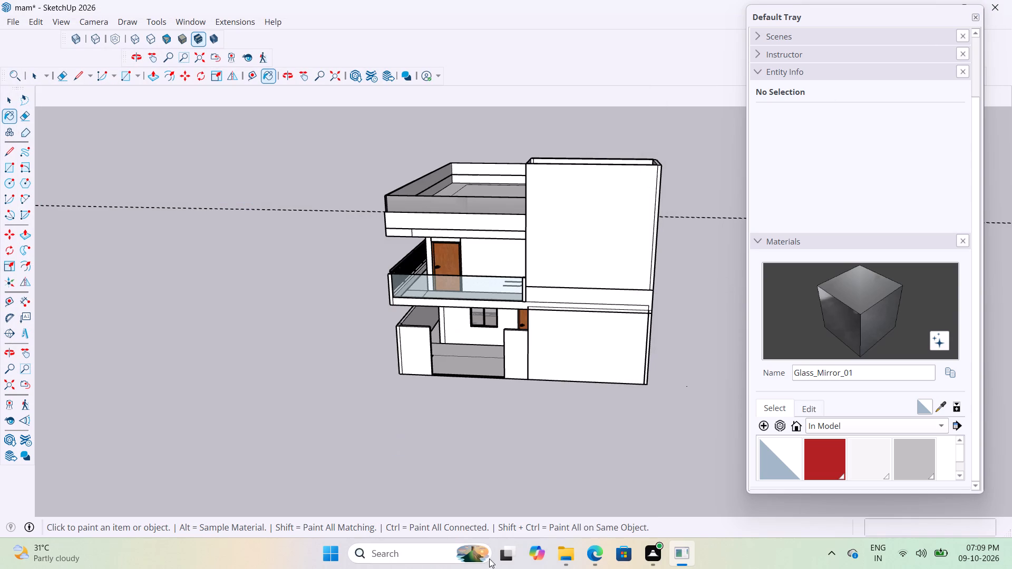
Minimize the browser and SketchUp windows, moving the floating Default Tray clear of the window controls and closing it.
left_click(598, 563)
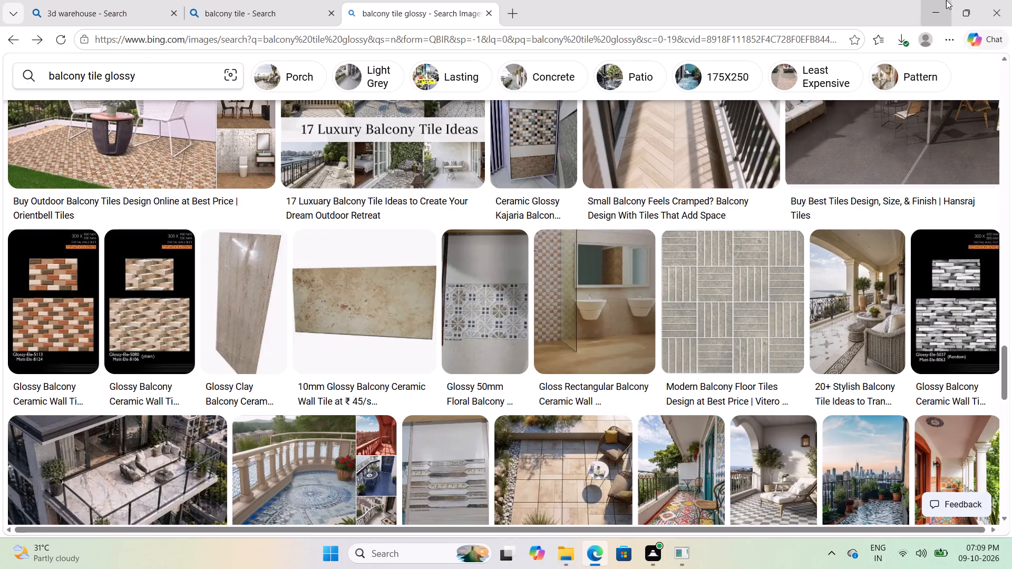
left_click(946, 0)
left_click_drag(885, 13, 818, 24)
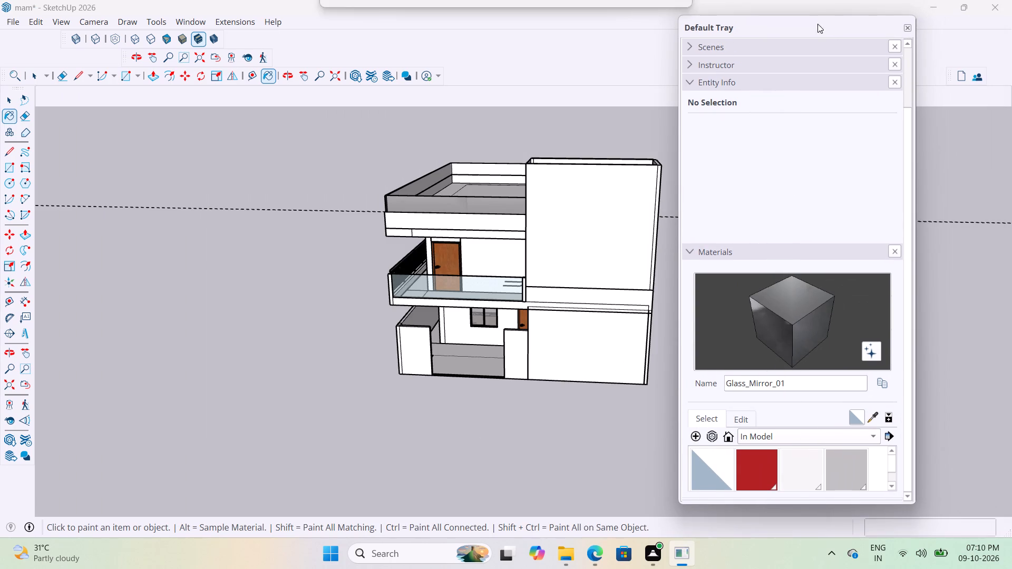
left_click(931, 13)
left_click(907, 25)
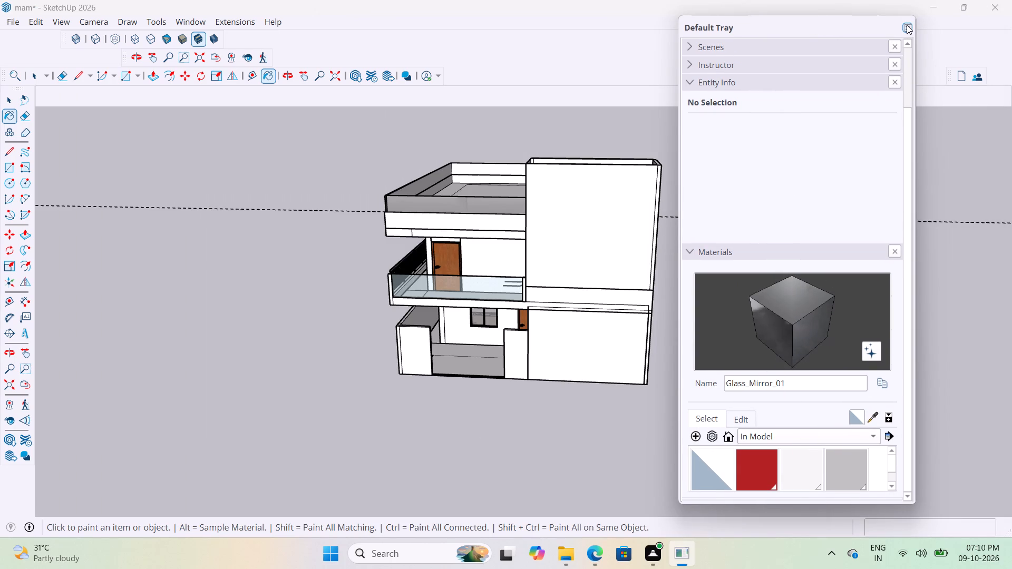
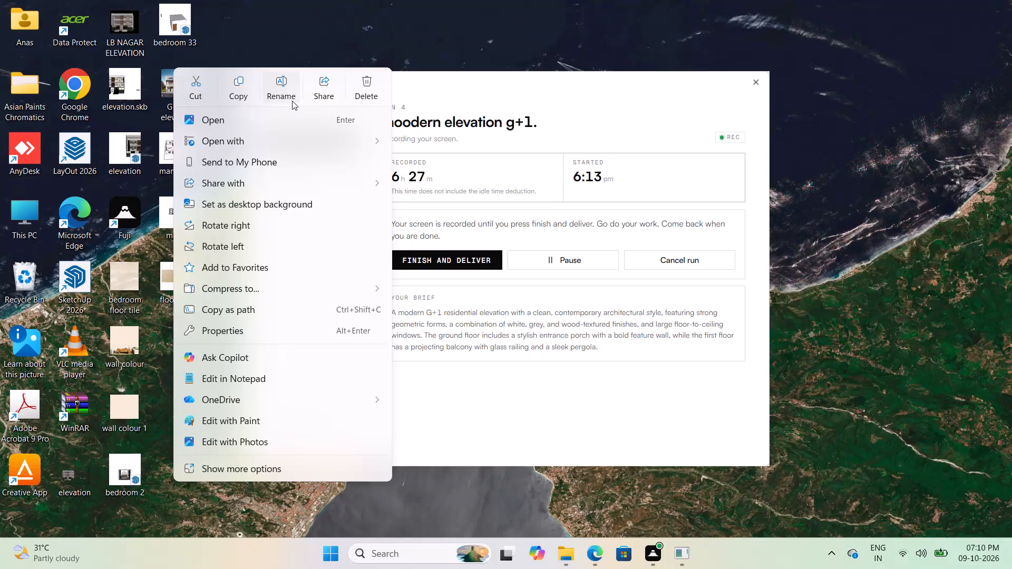
Open the "floor tile" image from the desktop in Photos.
left_click(287, 94)
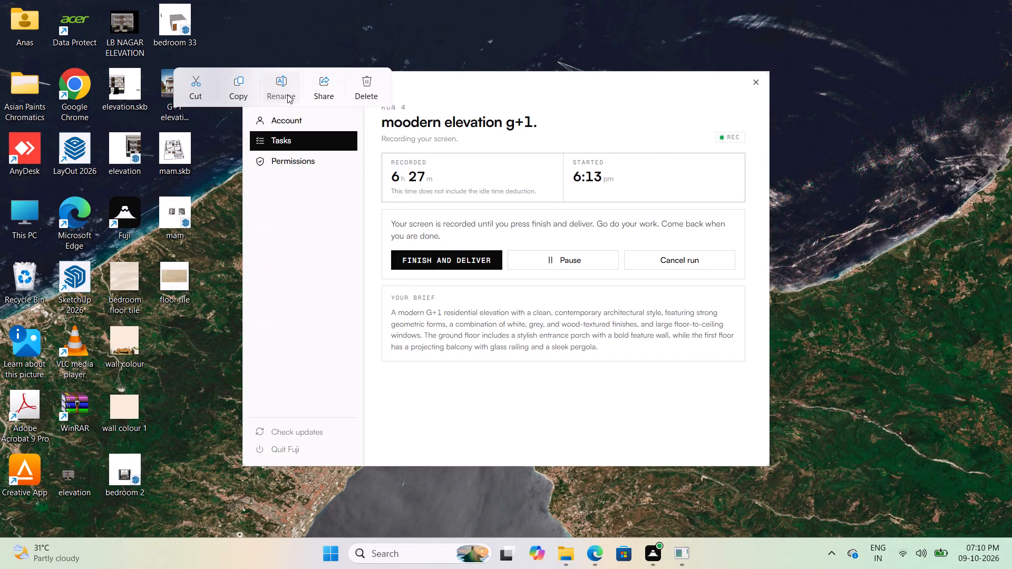
left_click(212, 282)
right_click(177, 287)
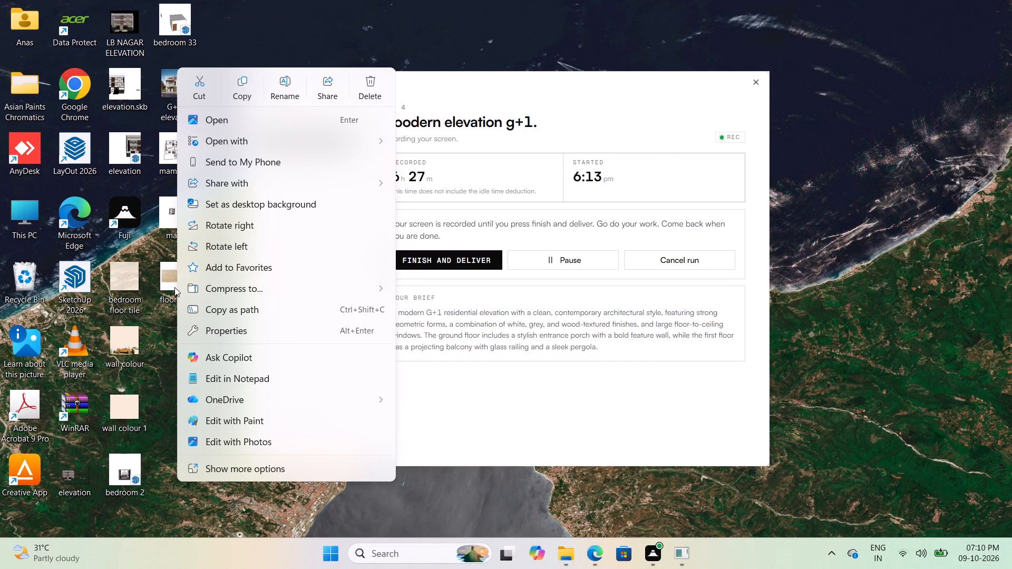
double_click(174, 287)
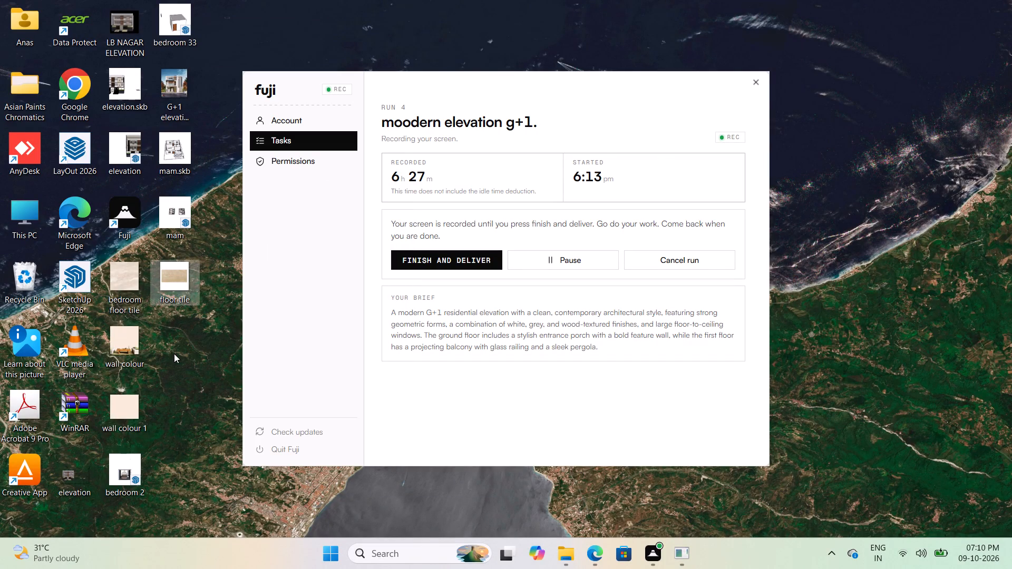
right_click(179, 290)
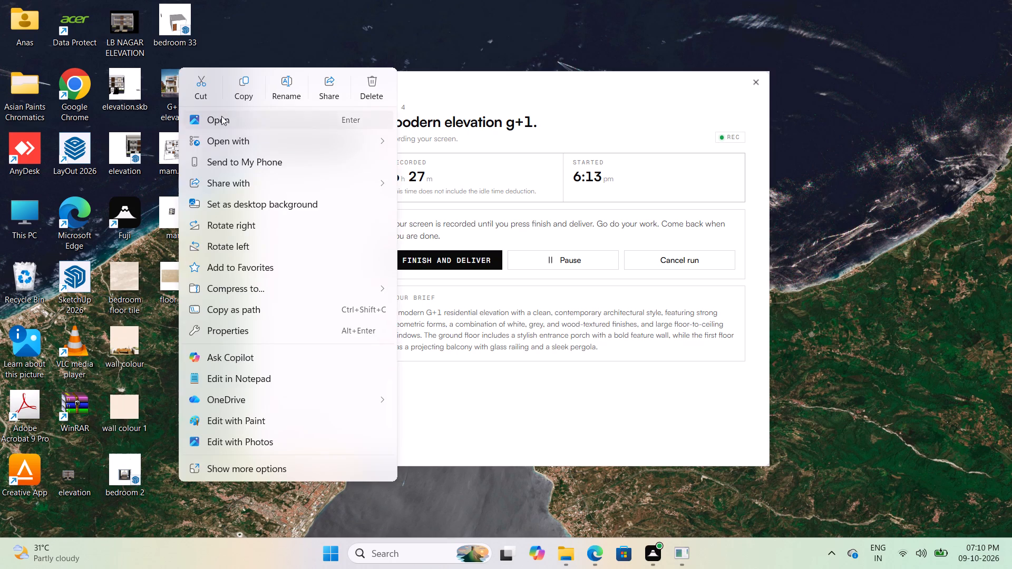
left_click(221, 116)
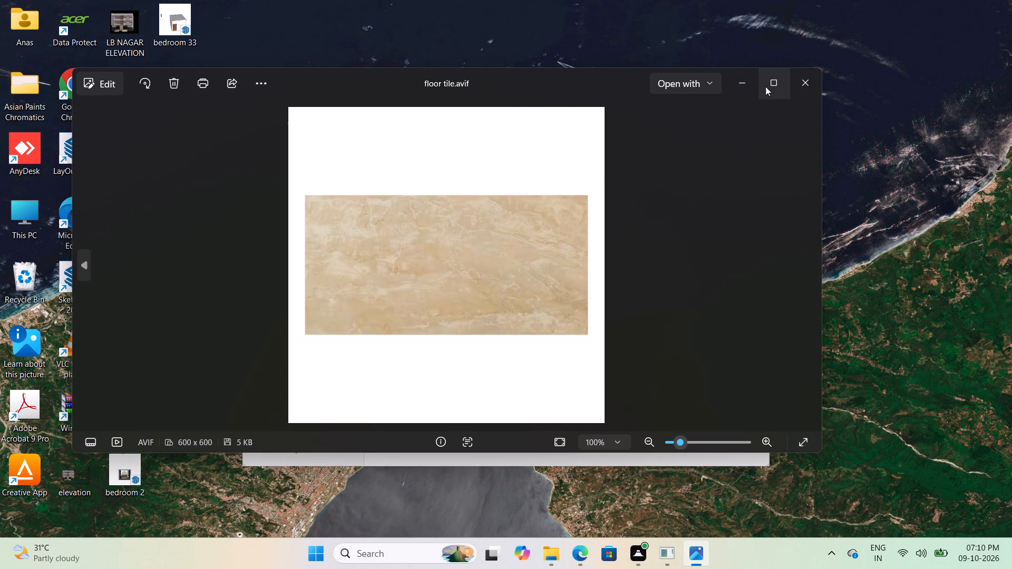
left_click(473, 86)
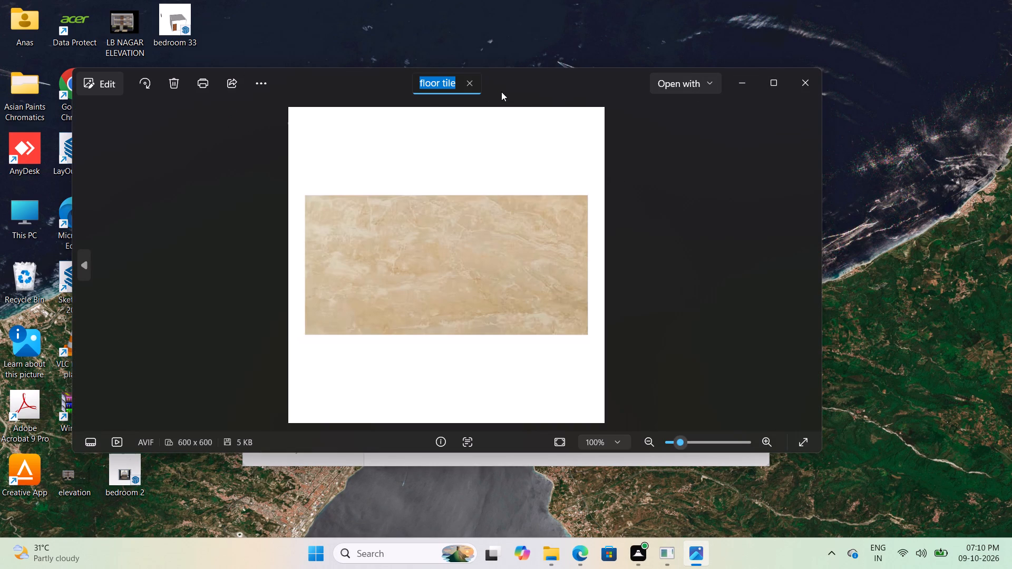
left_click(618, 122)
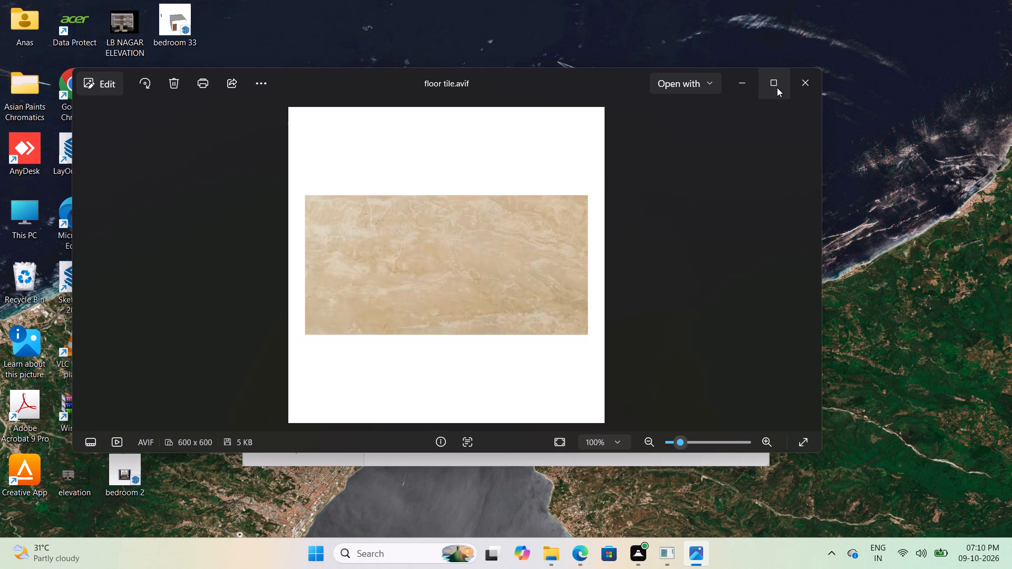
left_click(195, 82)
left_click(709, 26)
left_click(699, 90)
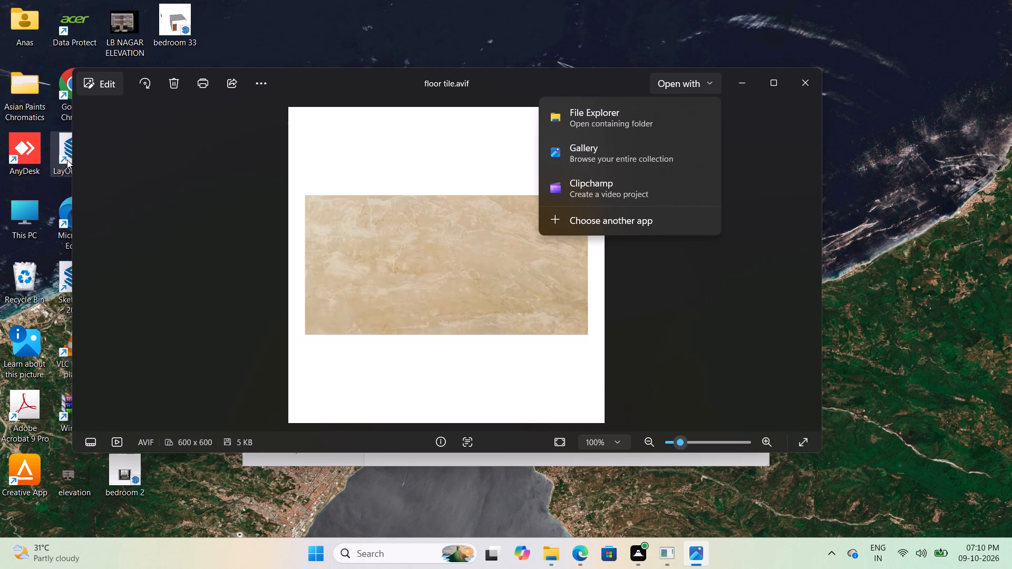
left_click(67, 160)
Crop the floor tile image to about 598 x 287 pixels, trimming the white areas above and below the tile.
left_click(102, 81)
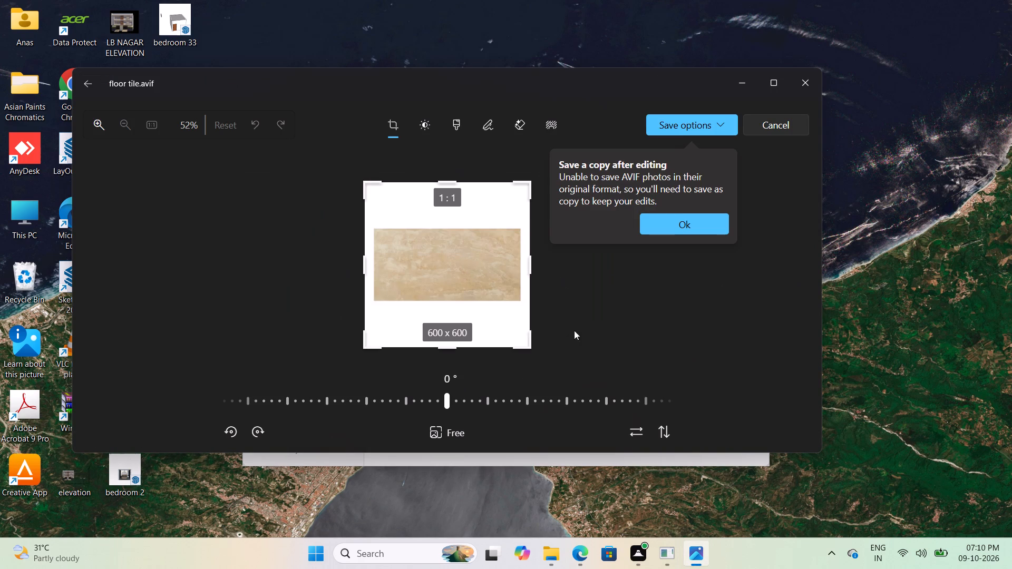
left_click(365, 263)
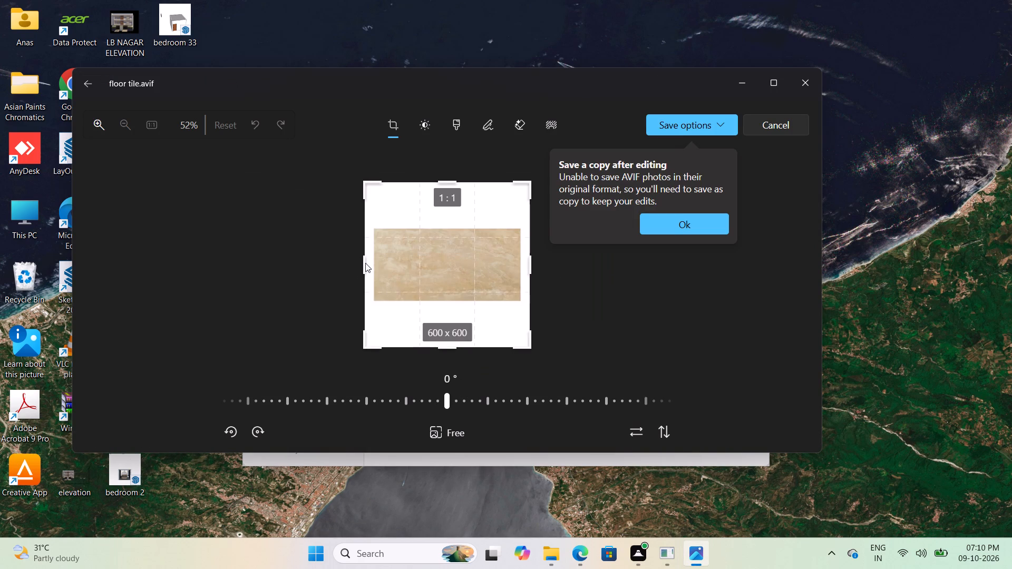
left_click(366, 262)
left_click_drag(480, 348, 471, 308)
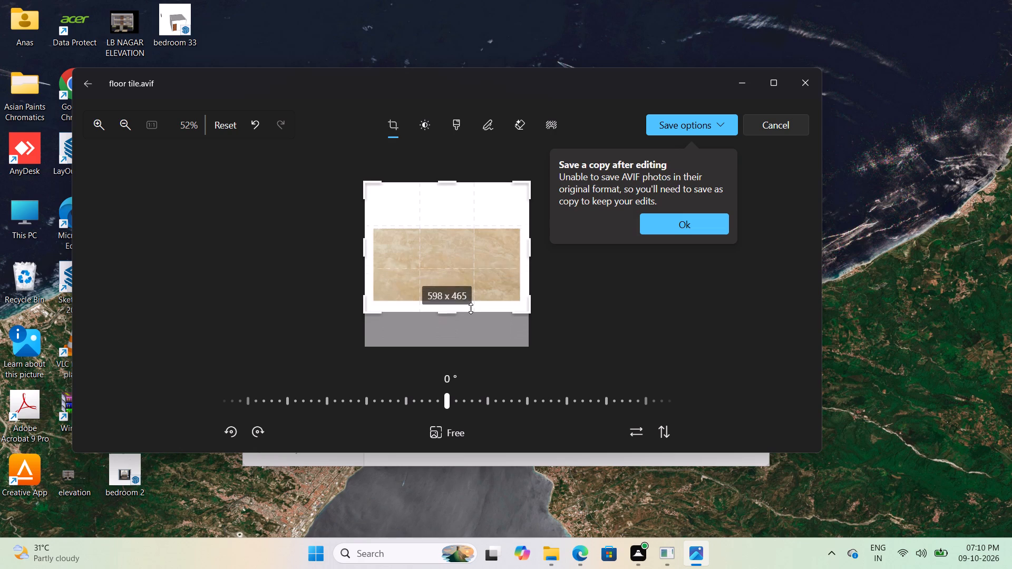
left_click_drag(471, 308, 471, 306)
left_click_drag(458, 179, 451, 196)
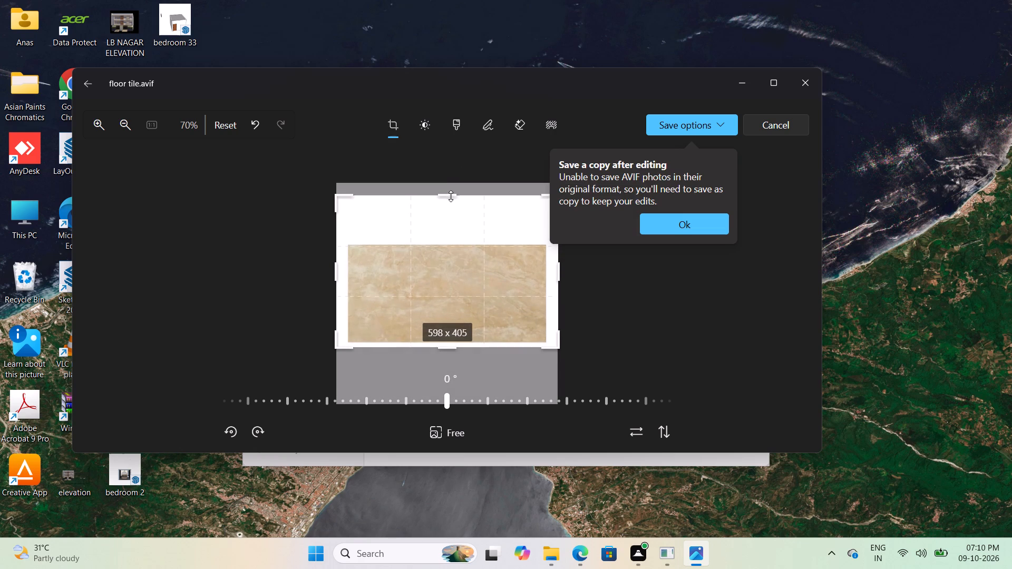
left_click_drag(451, 196, 446, 237)
Save the cropped image as a JPEG copy named "floor tile1" on the Desktop.
left_click(673, 223)
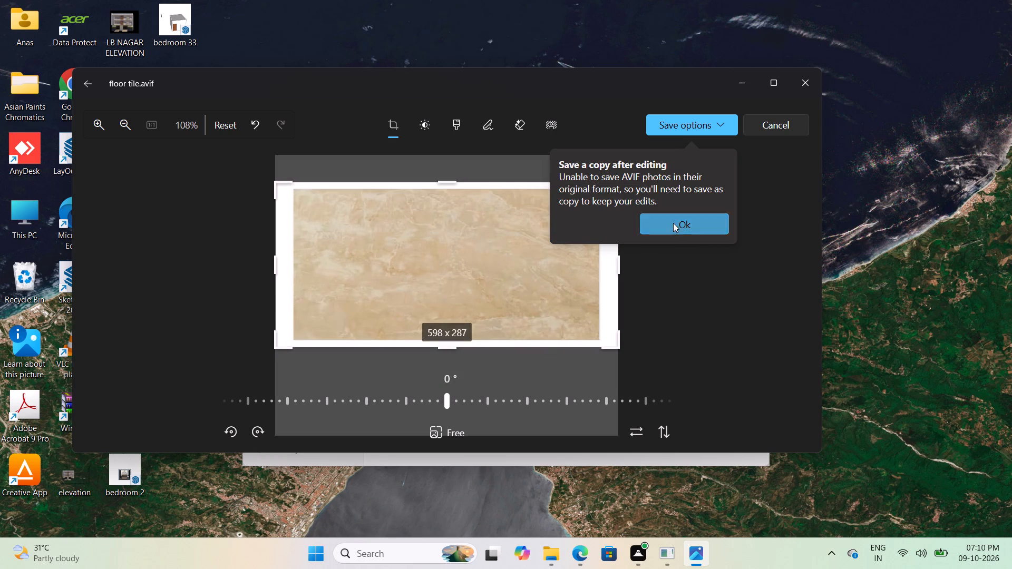
left_click(719, 131)
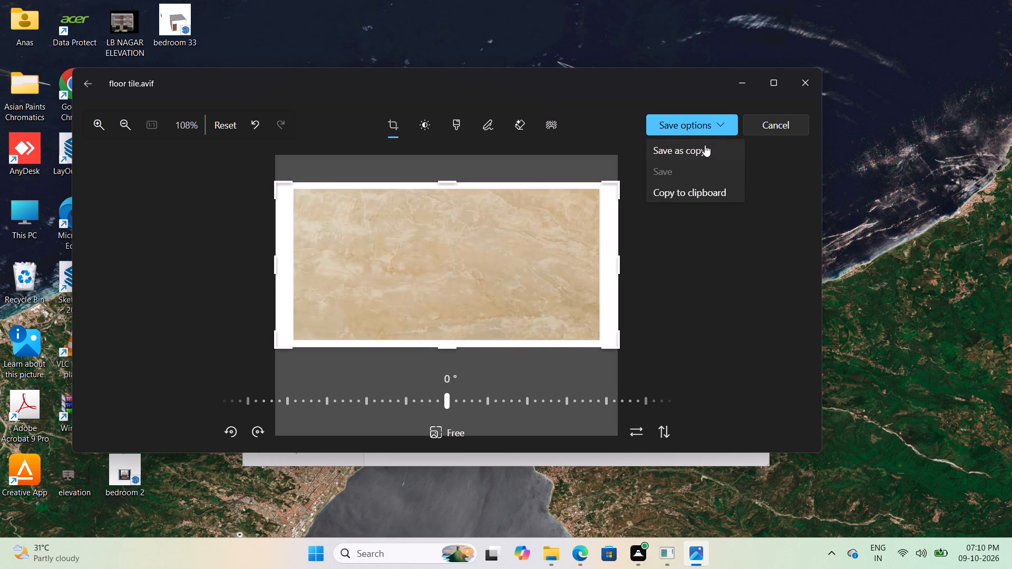
left_click(704, 148)
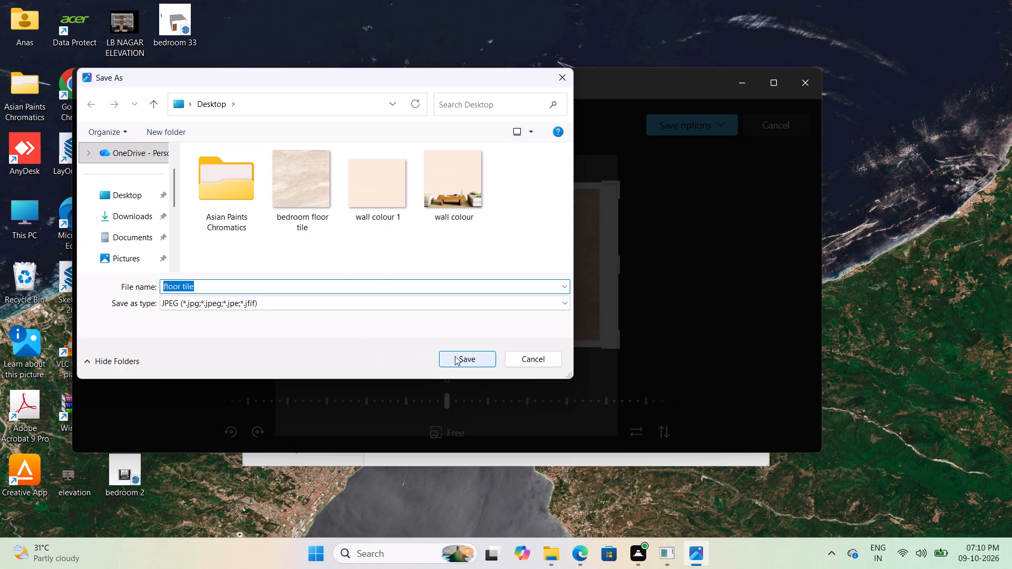
left_click(357, 288)
key("1")
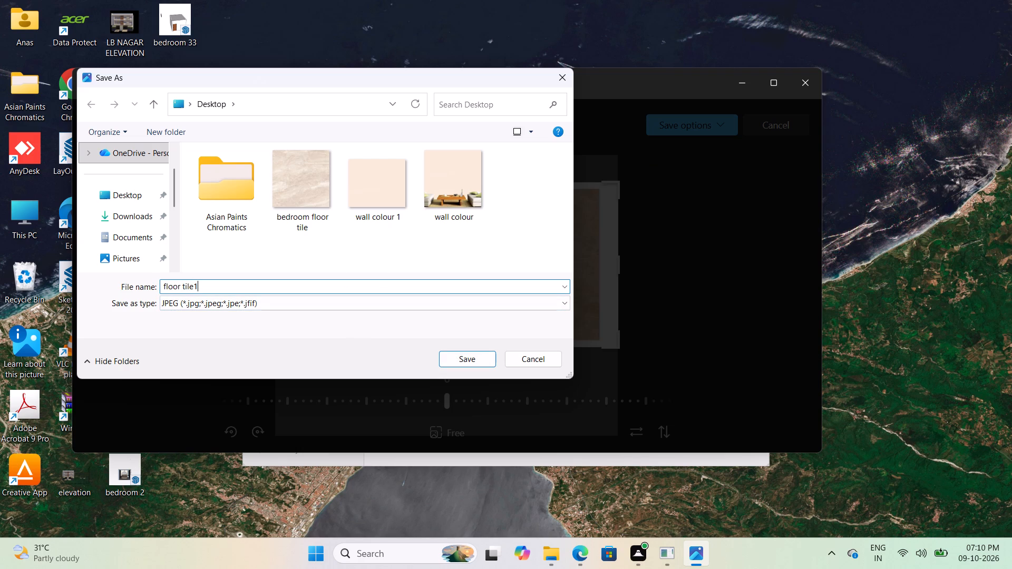
left_click(484, 358)
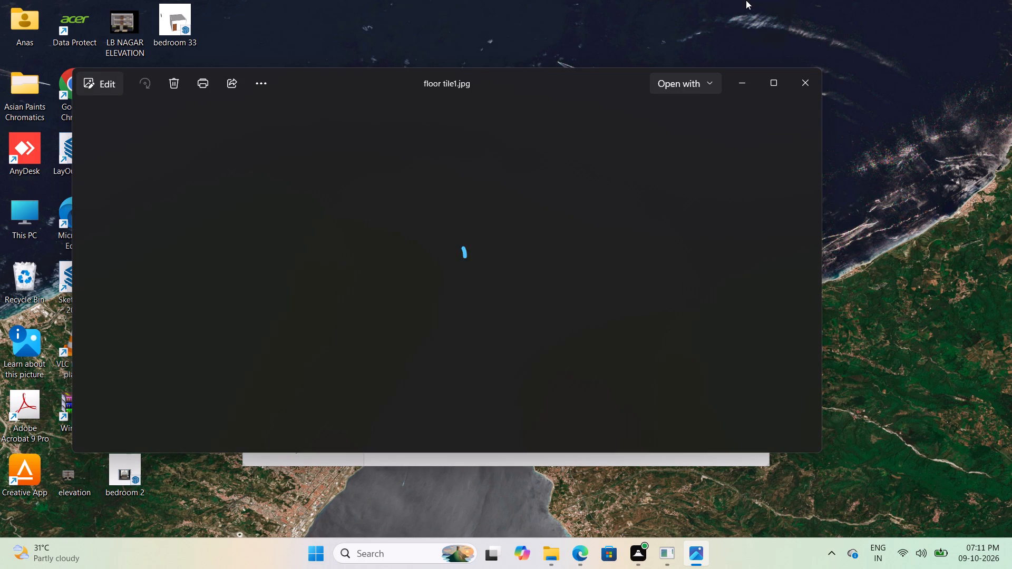
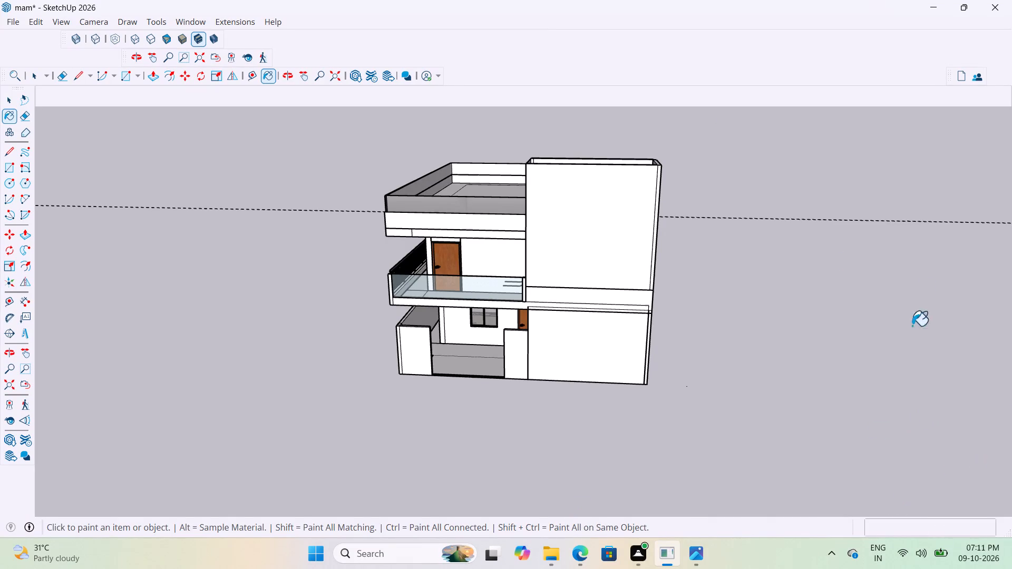
Start a new material and load the "floor tile1" image from the Desktop as its texture.
key("b")
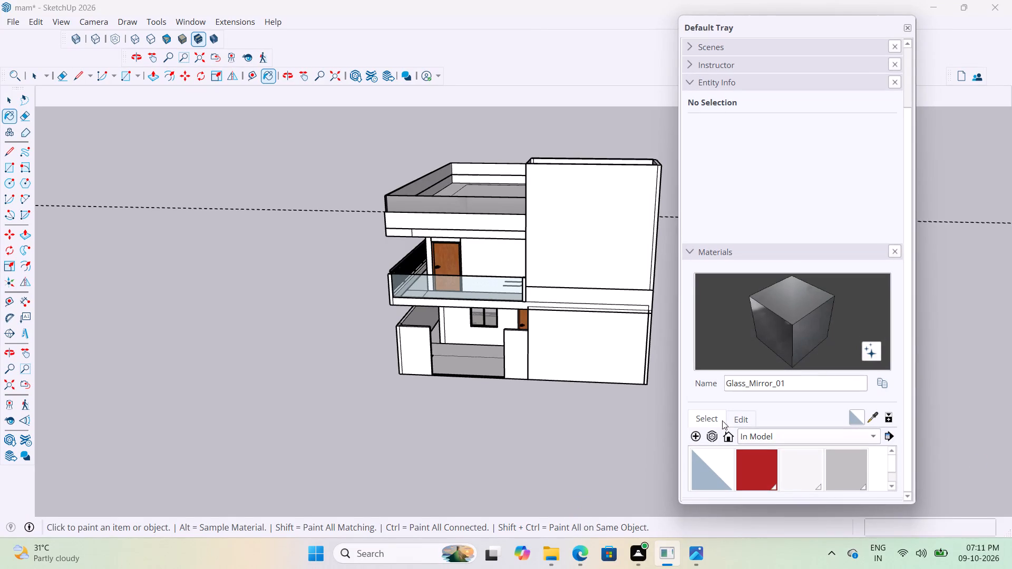
left_click(693, 434)
left_click(571, 296)
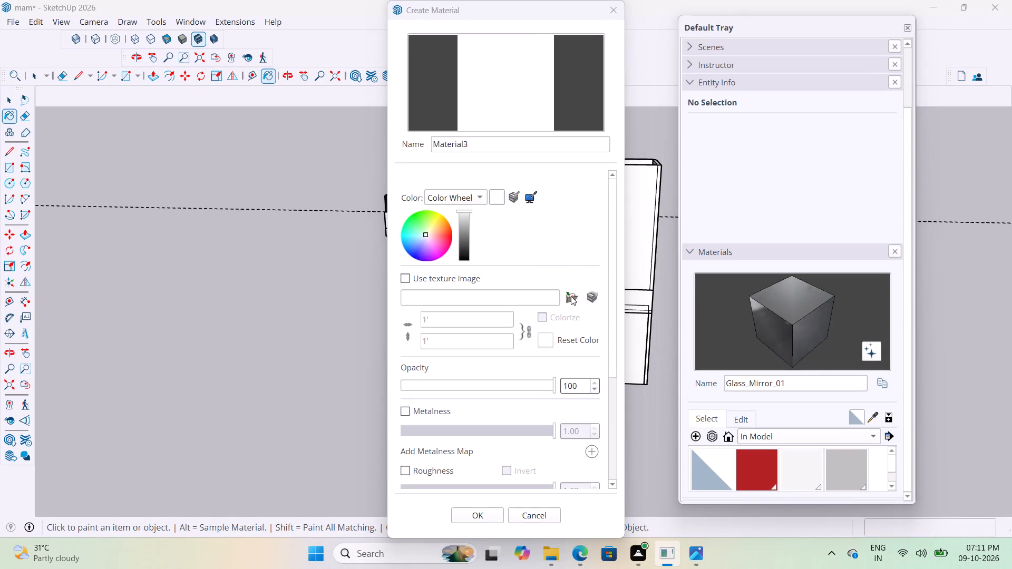
left_click(53, 135)
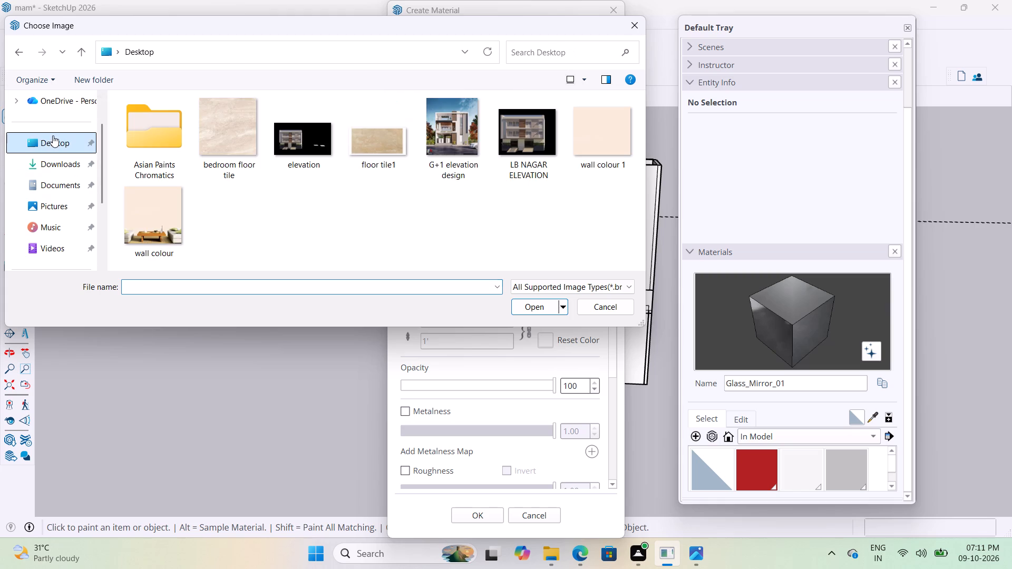
left_click(372, 161)
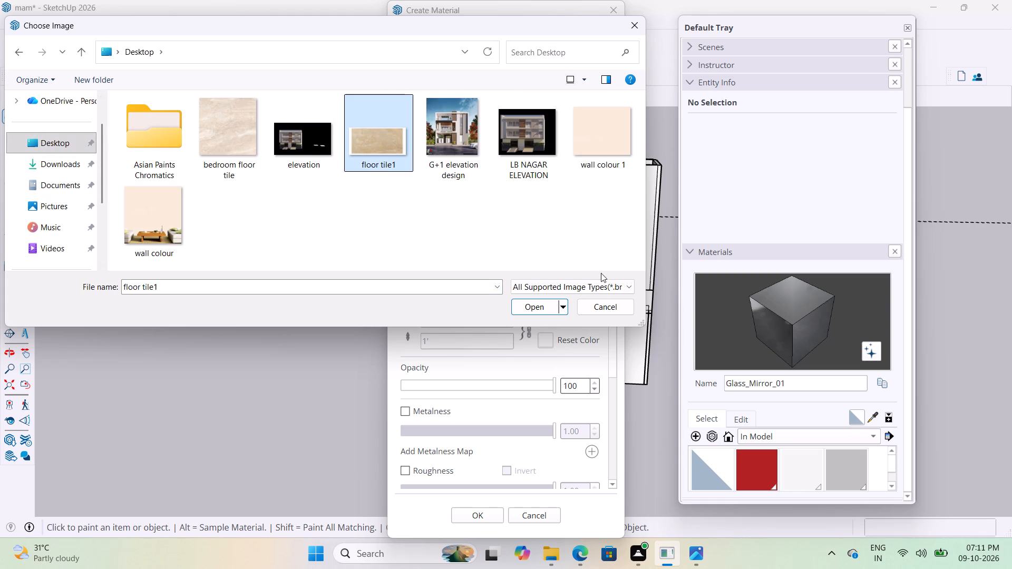
left_click(543, 315)
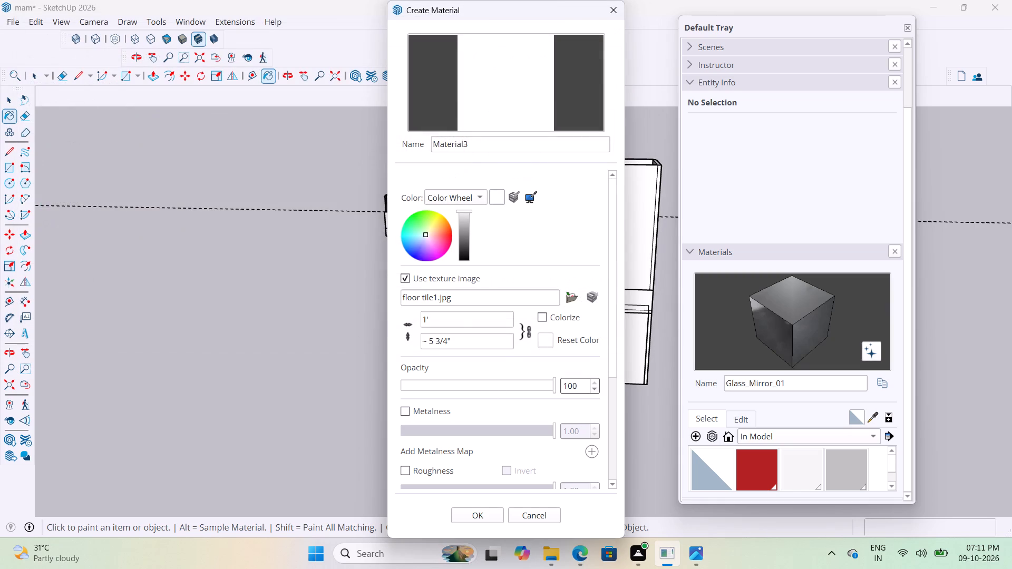
Set the new material's texture to 3' wide and, with the aspect ratio unlocked, 2' high, and create the material.
left_click(464, 323)
key("BackSpace")
key("BackSpace")
type("3'")
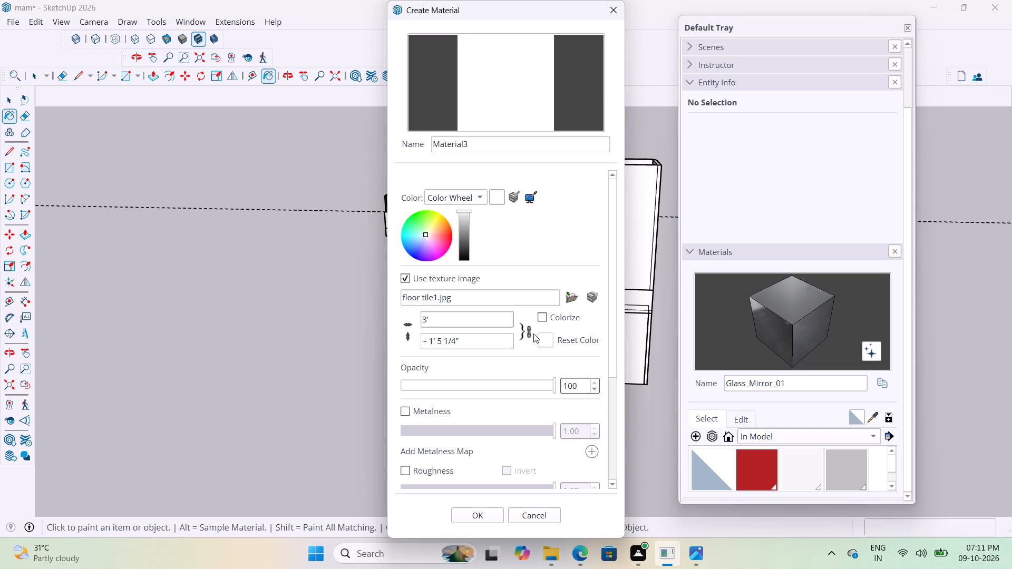
left_click(533, 333)
left_click(523, 331)
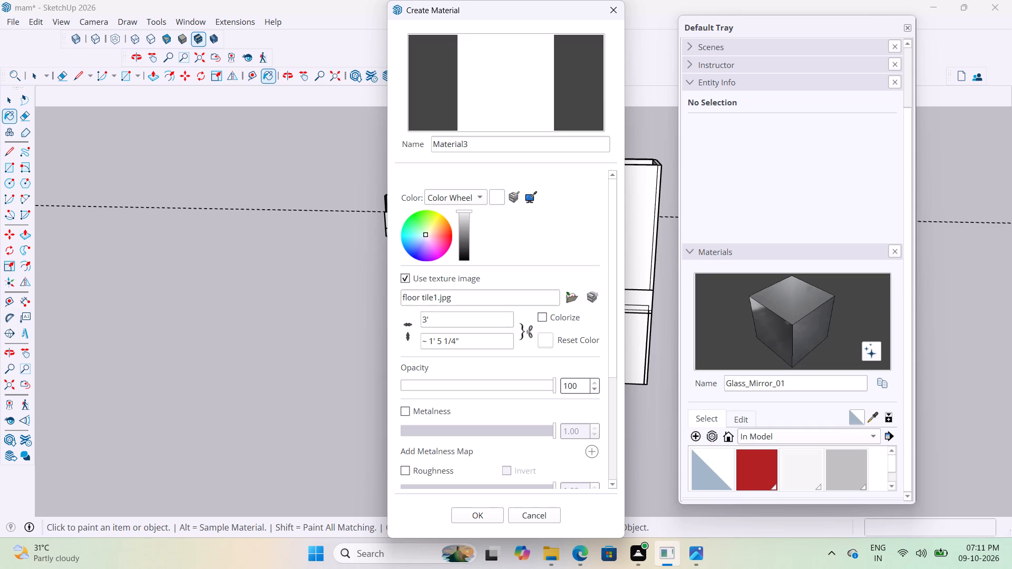
left_click(485, 340)
key("BackSpace")
key("BackSpace")
key("BackSpace")
key("BackSpace")
key("BackSpace")
key("BackSpace")
key("BackSpace")
key("BackSpace")
key("BackSpace")
key("BackSpace")
key("BackSpace")
key("BackSpace")
key("BackSpace")
key("BackSpace")
key("BackSpace")
key("BackSpace")
type("2'")
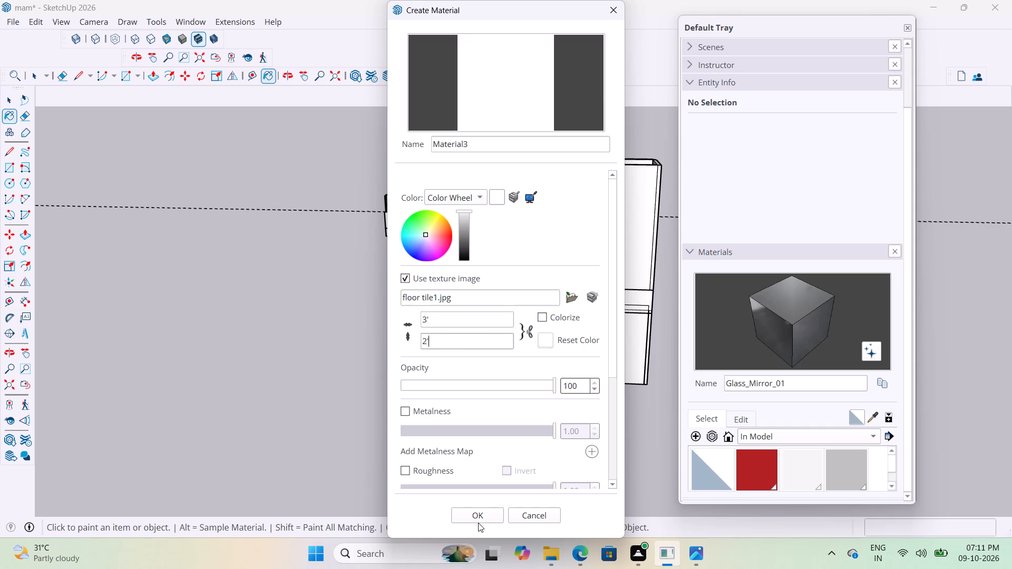
left_click(485, 515)
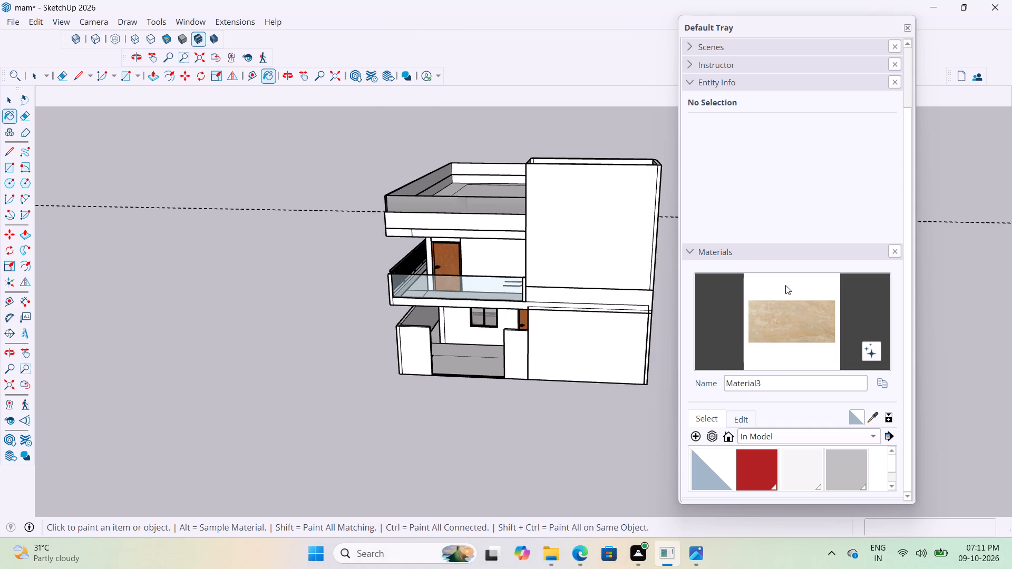
Paint the narrow upper-storey balcony floor strip beside the metal railing with the new floor tile material.
left_click(783, 317)
scroll(504, 249, "up", 6)
middle_click_drag(468, 267, 491, 334)
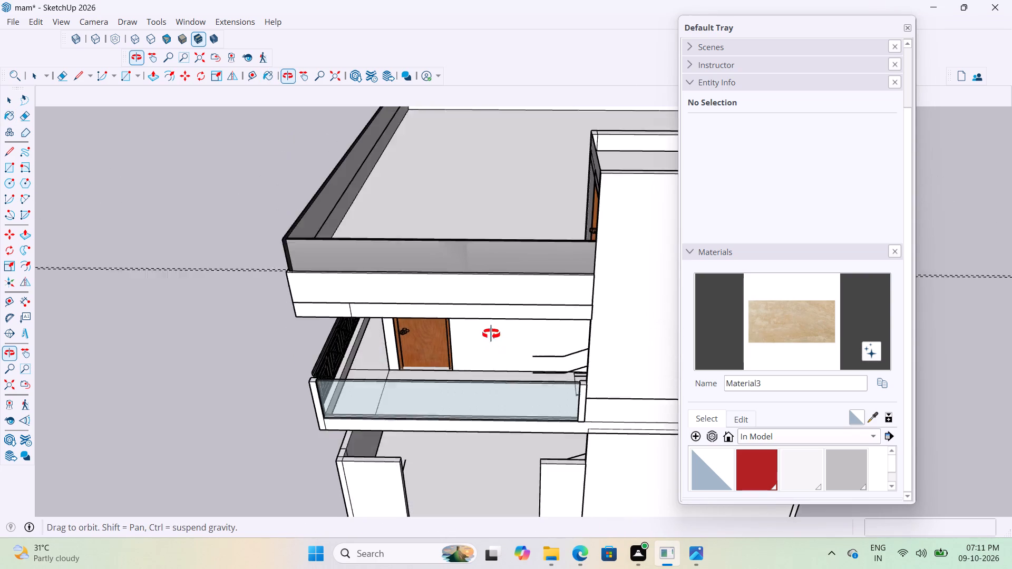
middle_click_drag(491, 334, 492, 336)
scroll(409, 382, "up", 9)
scroll(350, 348, "up", 3)
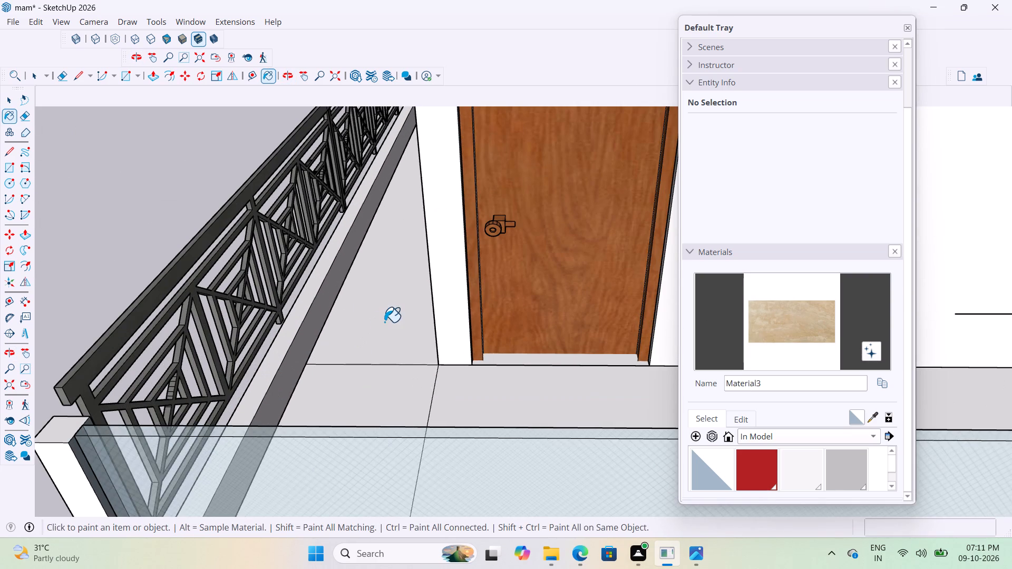
key("space")
double_click(384, 322)
middle_click_drag(388, 319, 404, 311)
left_click(402, 312)
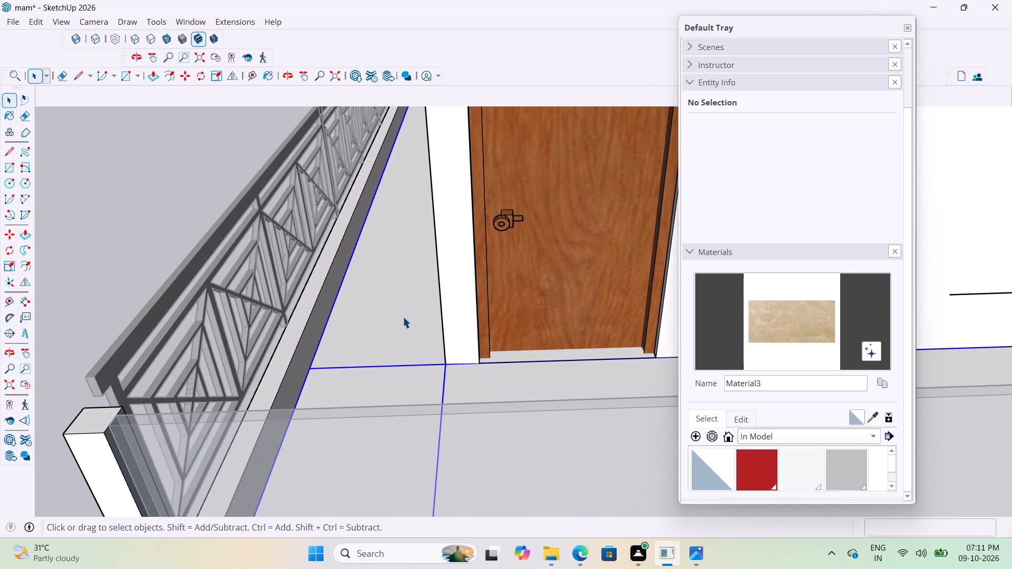
double_click(403, 317)
left_click(382, 330)
left_click(805, 329)
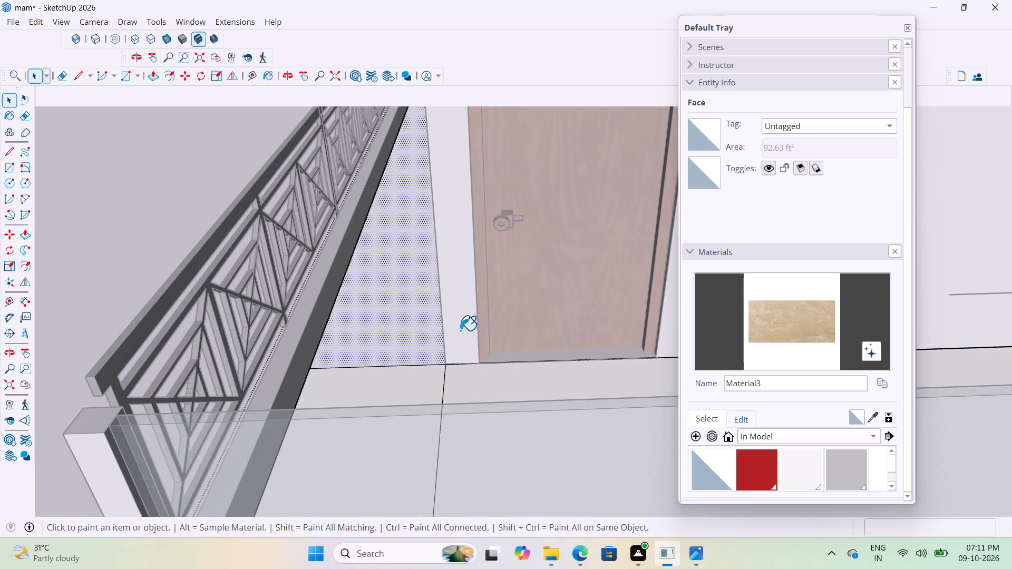
left_click(402, 326)
Examine the tile size and joint pattern on the painted balcony floor strip from several angles.
scroll(403, 325, "down", 4)
middle_click_drag(406, 328, 456, 336)
scroll(455, 337, "up", 2)
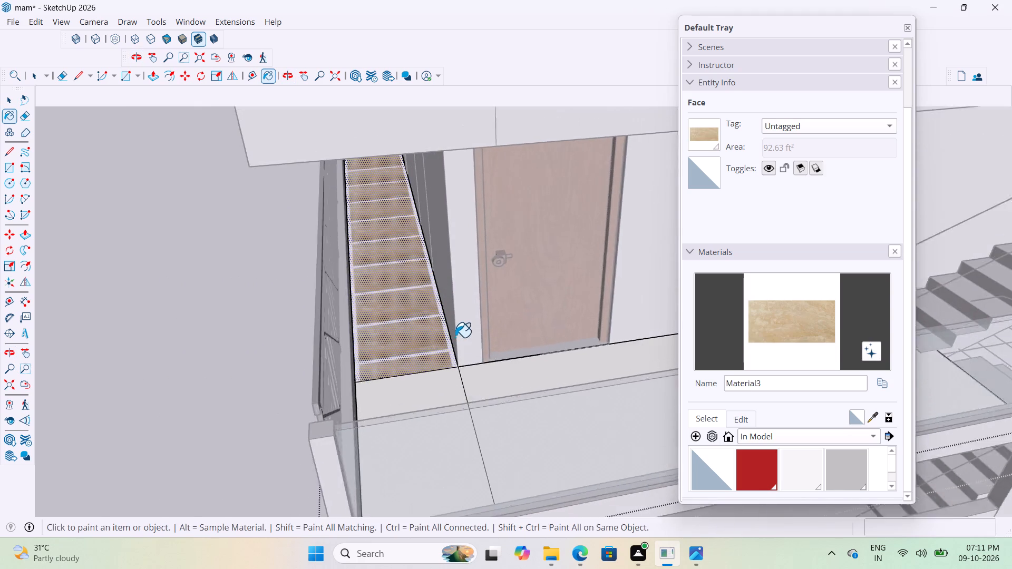
scroll(455, 337, "up", 4)
scroll(426, 323, "down", 4)
middle_click_drag(426, 323, 367, 341)
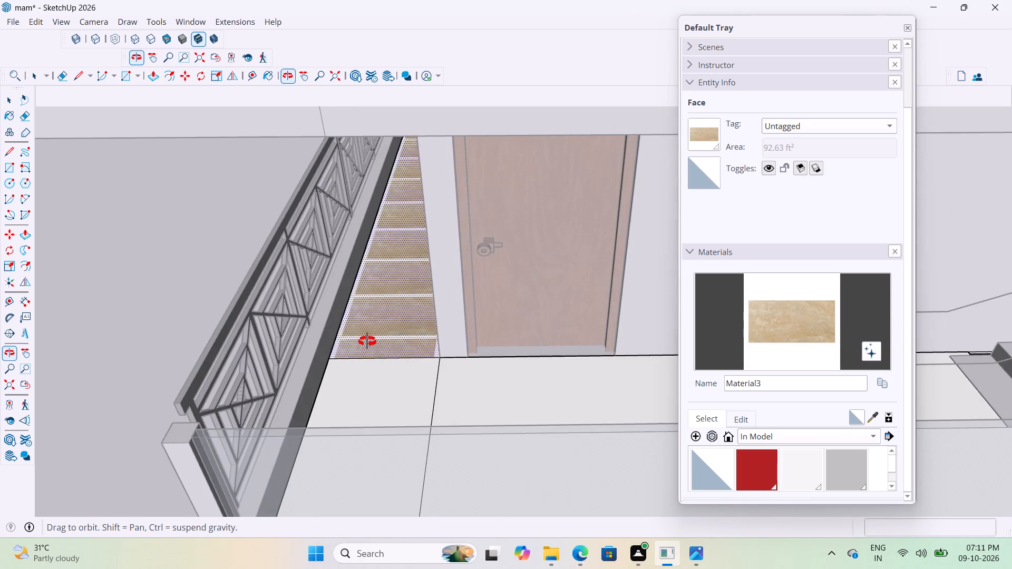
middle_click_drag(367, 341, 322, 339)
scroll(333, 333, "up", 7)
scroll(400, 308, "up", 1)
middle_click_drag(400, 308, 426, 299)
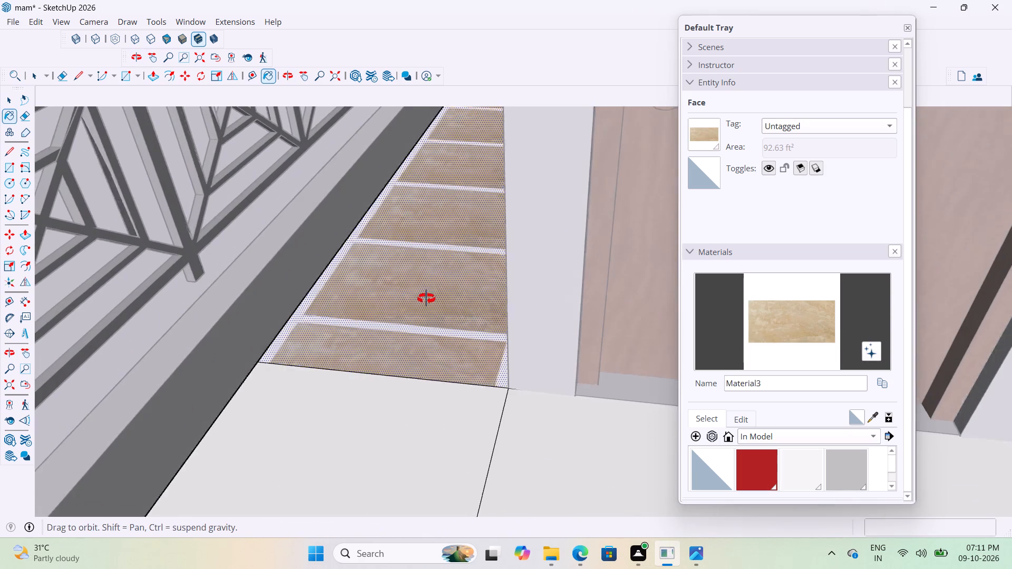
middle_click_drag(426, 299, 432, 324)
scroll(467, 294, "down", 8)
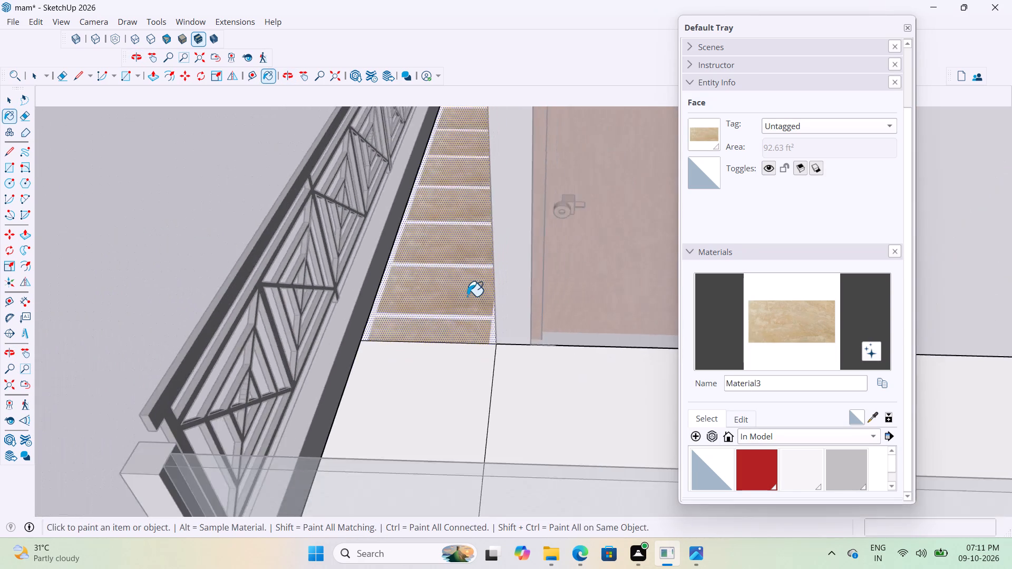
scroll(467, 296, "down", 4)
key("space")
left_click(256, 268)
scroll(383, 319, "up", 11)
middle_click_drag(482, 277, 499, 265)
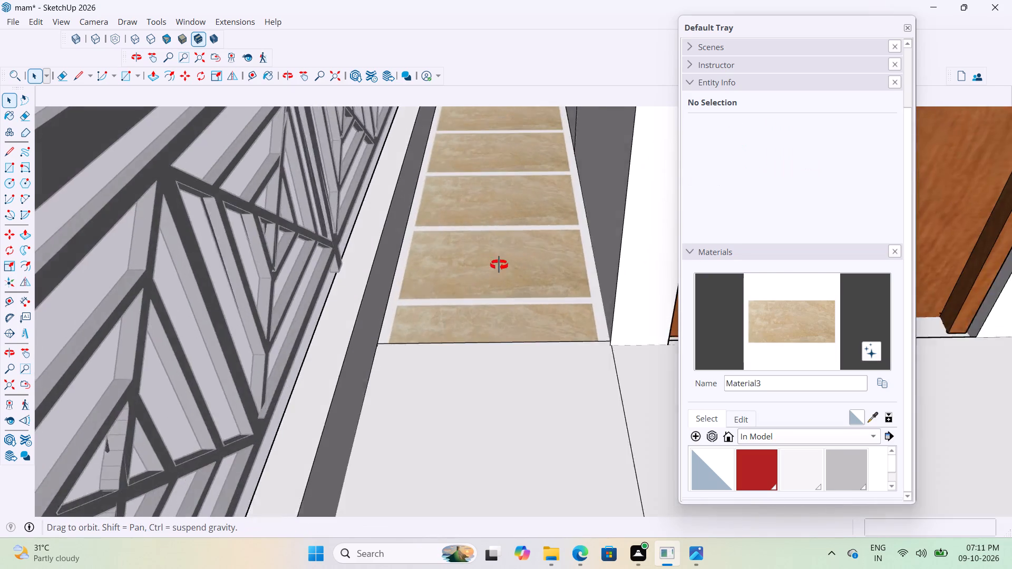
middle_click_drag(499, 265, 516, 268)
scroll(513, 306, "up", 6)
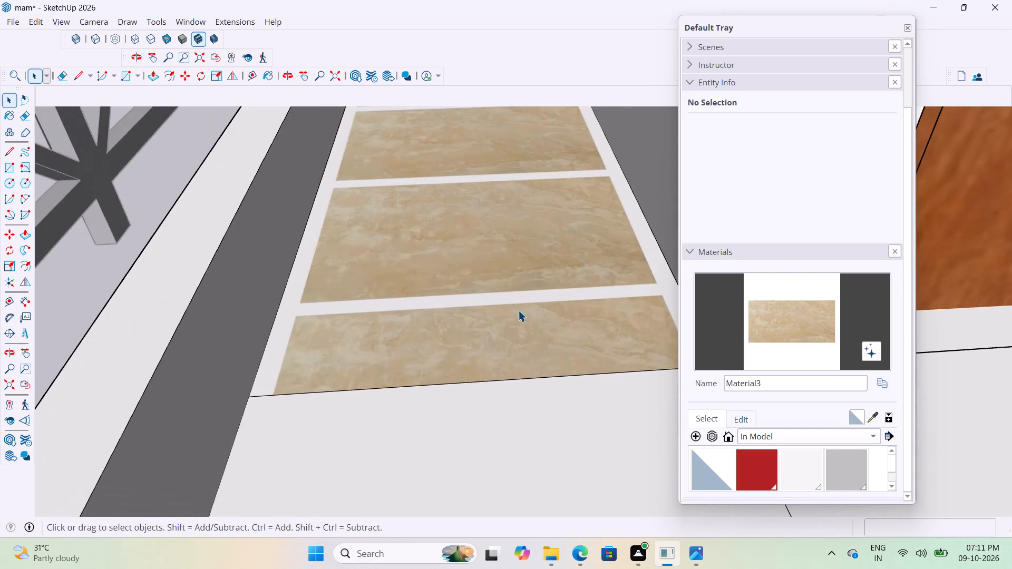
middle_click_drag(518, 309, 432, 316)
scroll(406, 331, "up", 3)
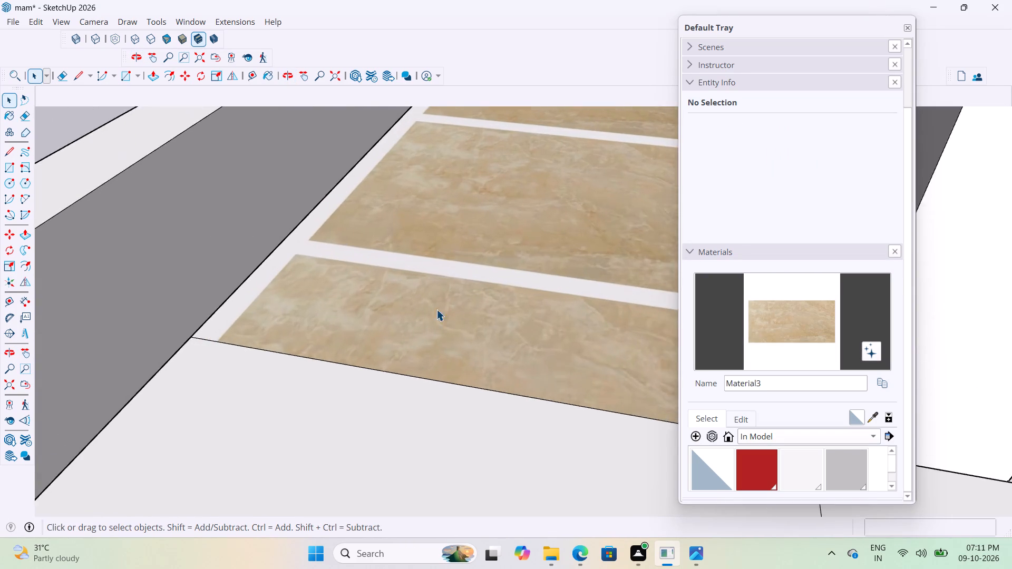
scroll(452, 302, "down", 8)
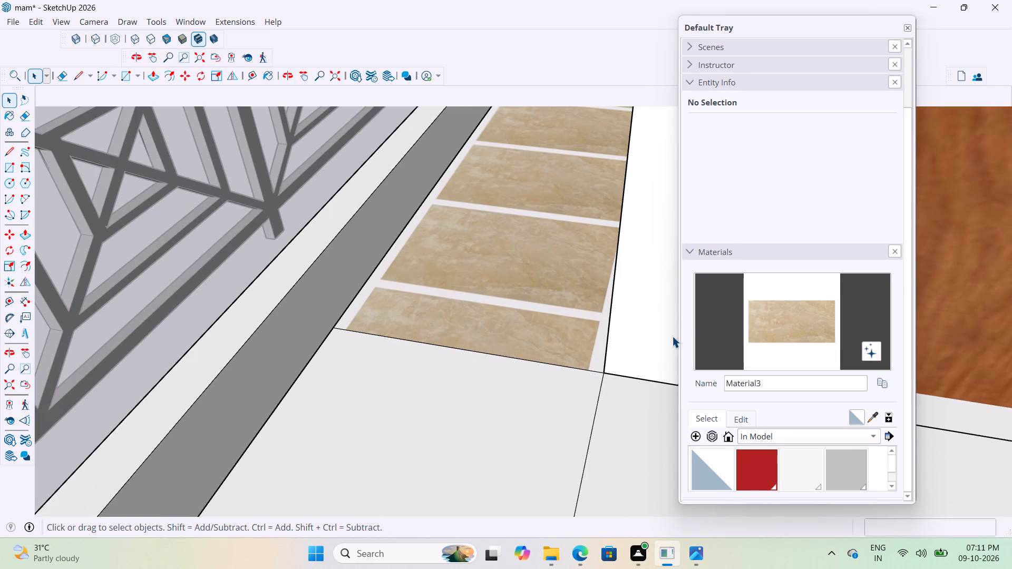
scroll(738, 362, "down", 2)
scroll(752, 416, "down", 14)
scroll(812, 376, "down", 5)
Edit the floor tile material's texture width, trying 4' first and settling on 5'.
left_click(804, 332)
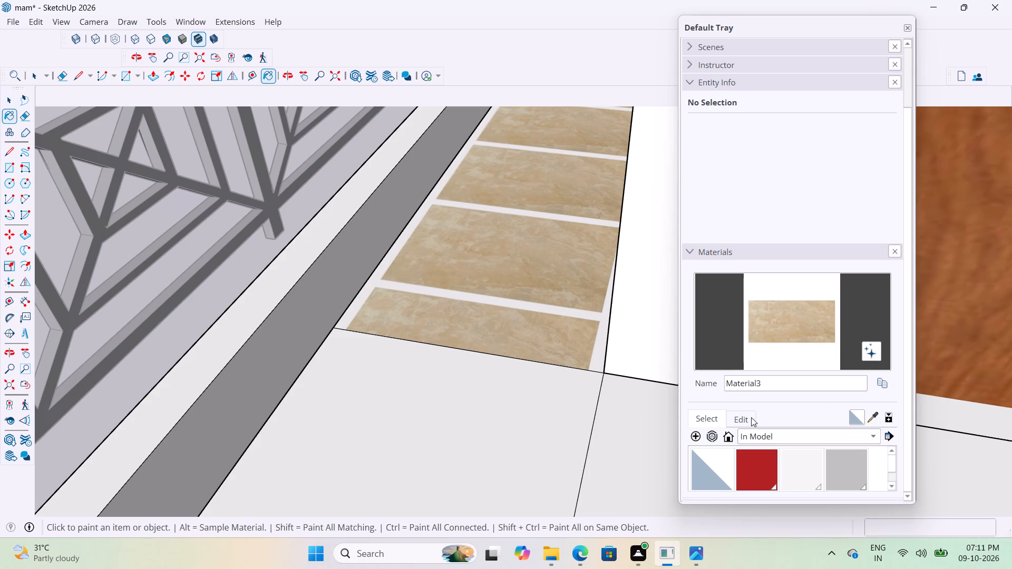
left_click(741, 421)
scroll(733, 420, "down", 10)
scroll(766, 459, "up", 2)
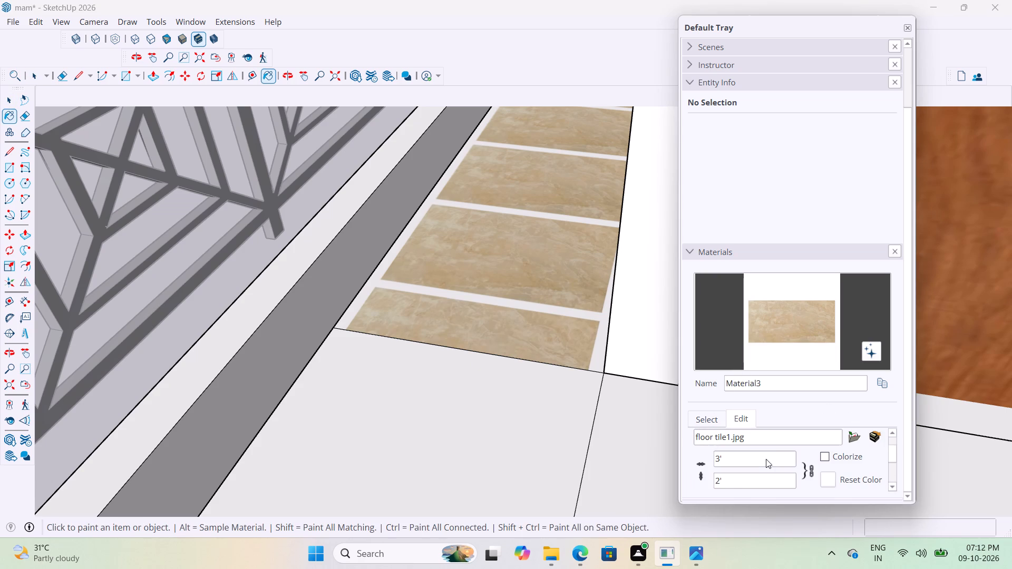
left_click(734, 476)
left_click(746, 460)
key("BackSpace")
key("BackSpace")
key("BackSpace")
type("4'")
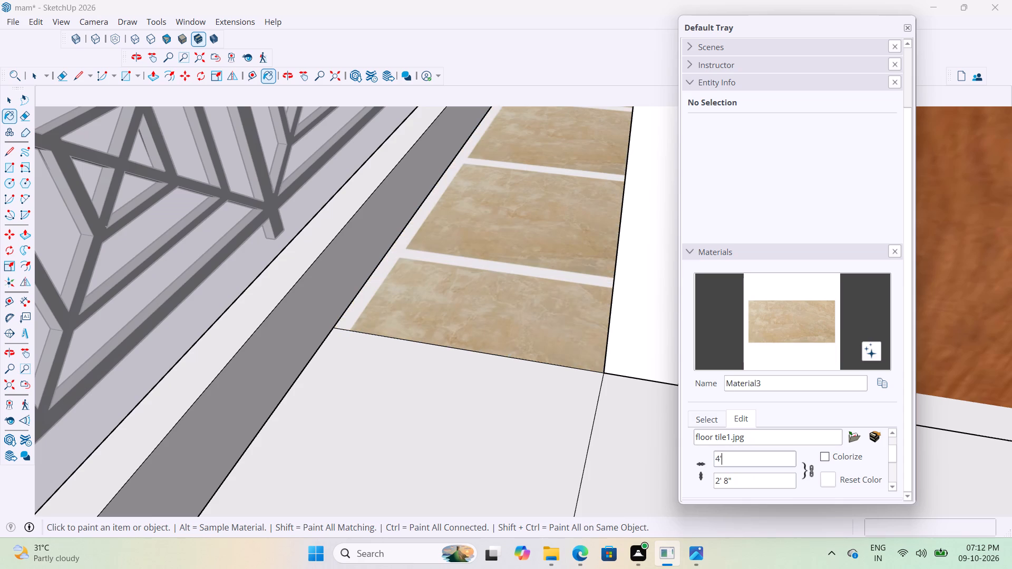
key("BackSpace")
key("BackSpace")
type("5'")
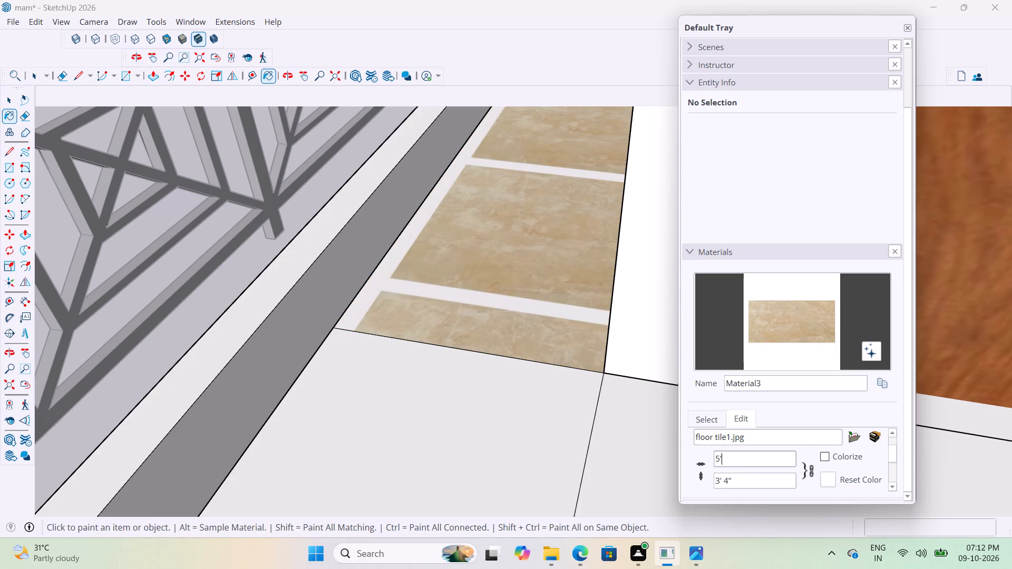
Unlock the texture's aspect ratio and change its height, trying 4' first and settling on 5'.
left_click(815, 469)
left_click(781, 479)
key("BackSpace")
key("BackSpace")
key("BackSpace")
key("BackSpace")
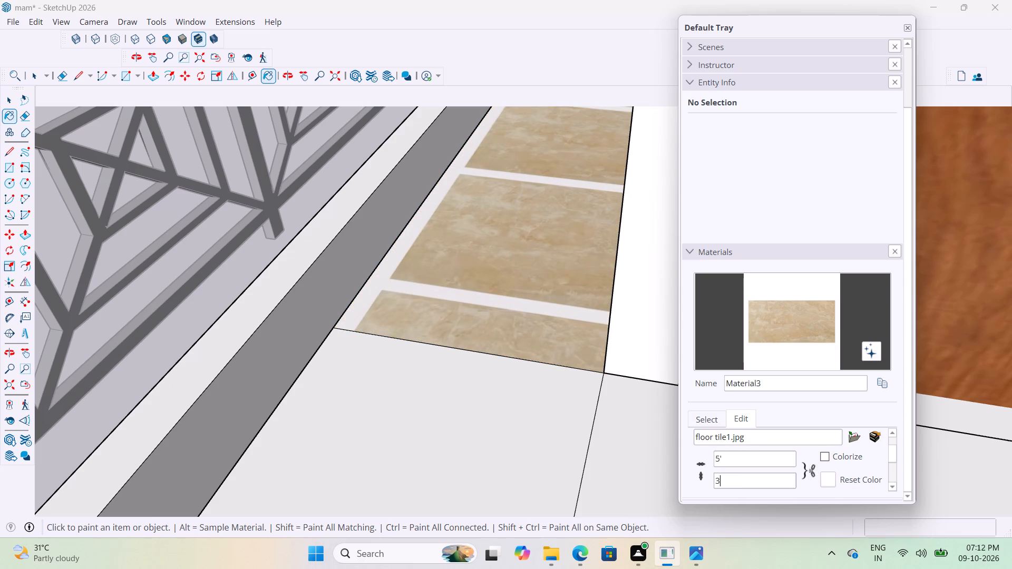
key("BackSpace")
type("4'")
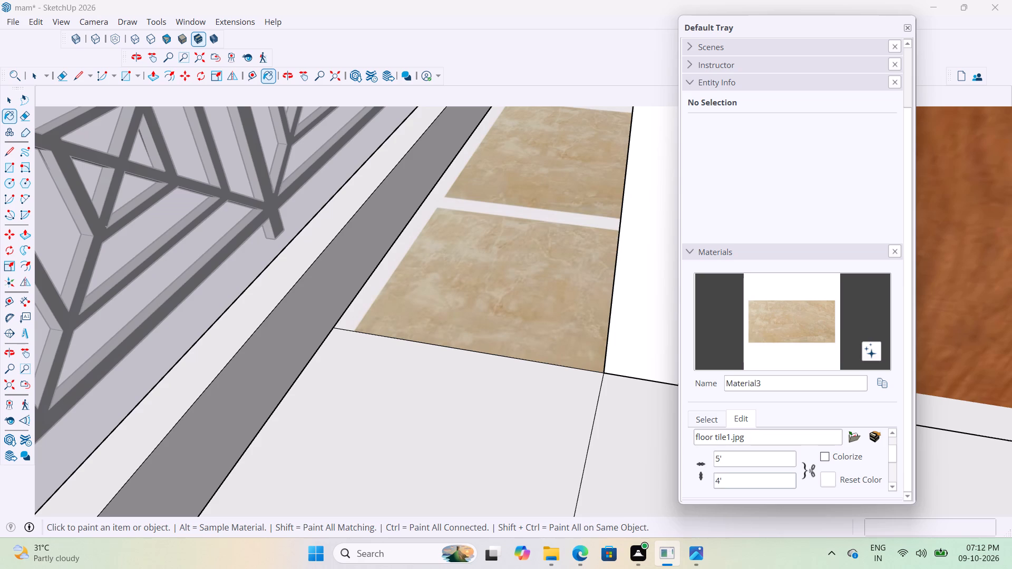
key("BackSpace")
key("BackSpace")
type("5'")
Examine the resized floor tiles on the upper balcony strip from several angles and distances.
scroll(656, 354, "down", 3)
middle_click_drag(620, 334, 687, 319)
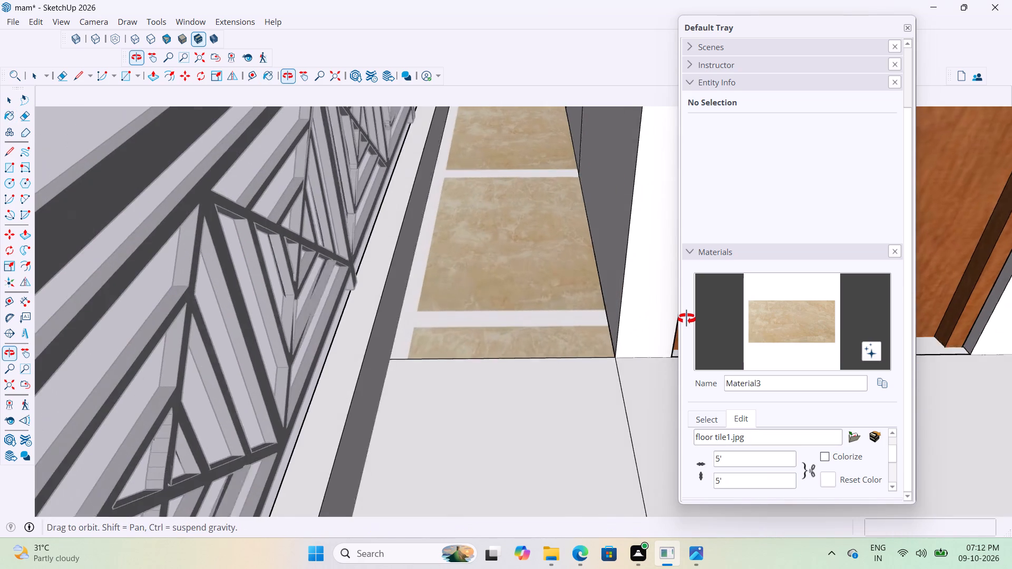
middle_click_drag(687, 319, 723, 333)
scroll(520, 353, "down", 4)
scroll(483, 377, "down", 4)
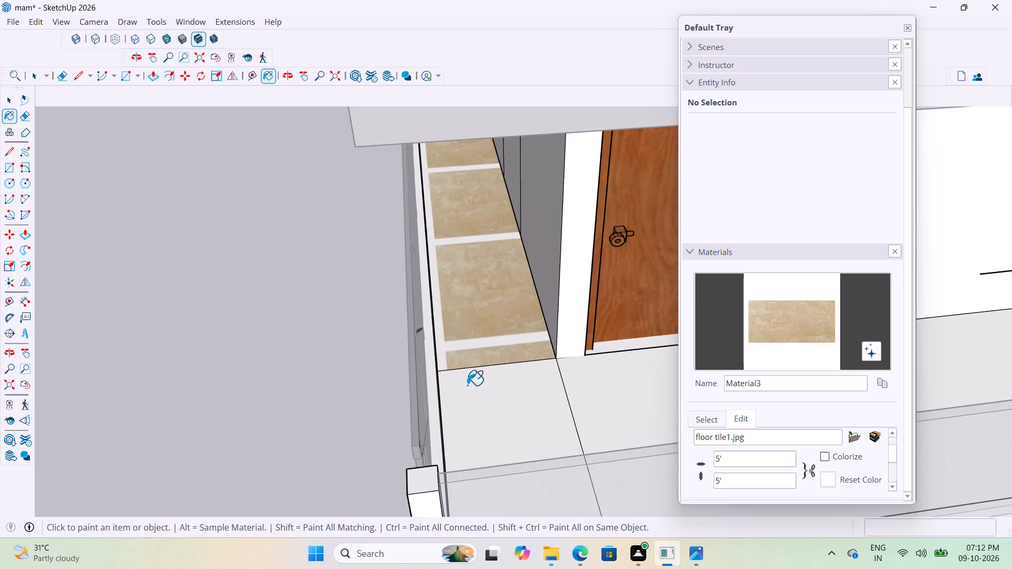
scroll(466, 386, "down", 4)
scroll(481, 375, "up", 1)
middle_click_drag(481, 375, 497, 299)
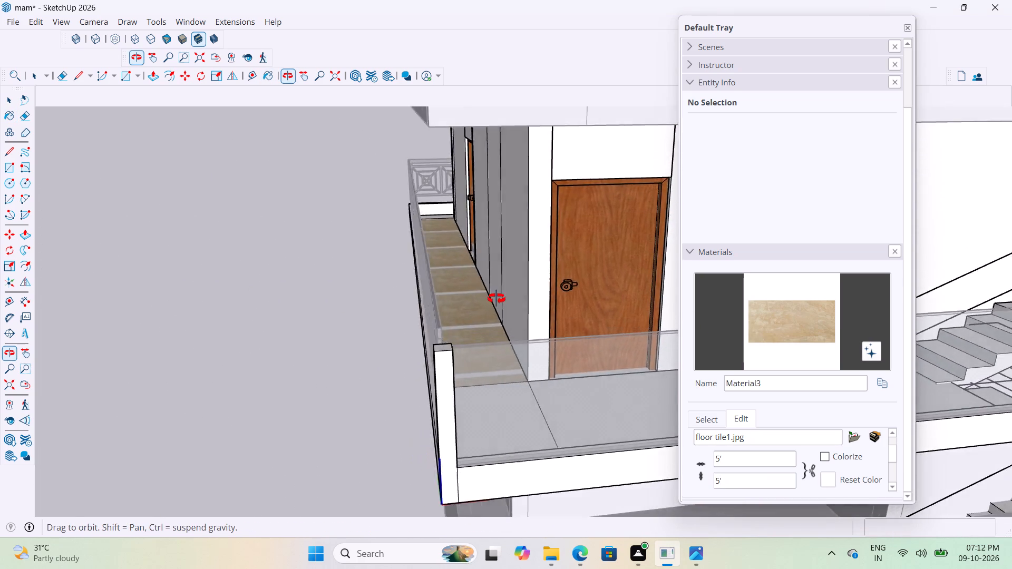
middle_click_drag(497, 299, 536, 381)
scroll(540, 400, "up", 6)
middle_click_drag(503, 335, 452, 296)
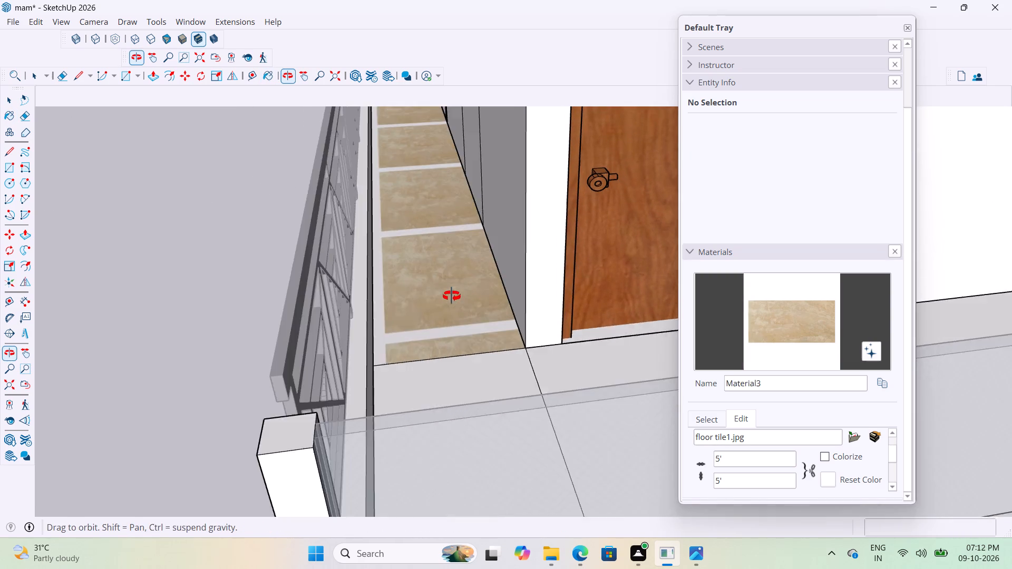
middle_click_drag(452, 296, 444, 294)
scroll(444, 294, "up", 1)
Undo the floor tile texture size edits and the painting of the upper balcony floor strip.
key("ctrl+z")
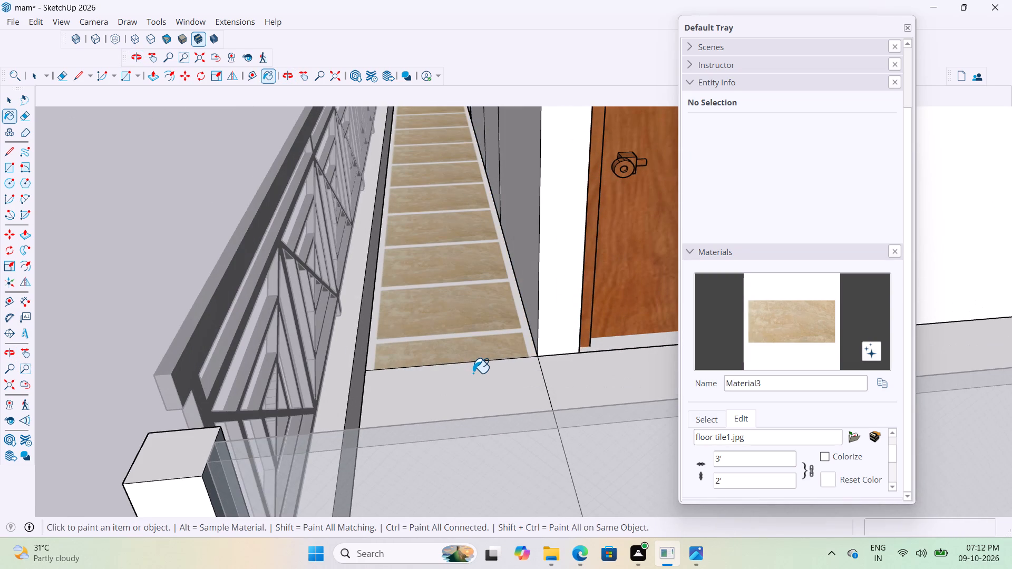
key("ctrl+z")
key("ctrl+z")
scroll(473, 373, "down", 4)
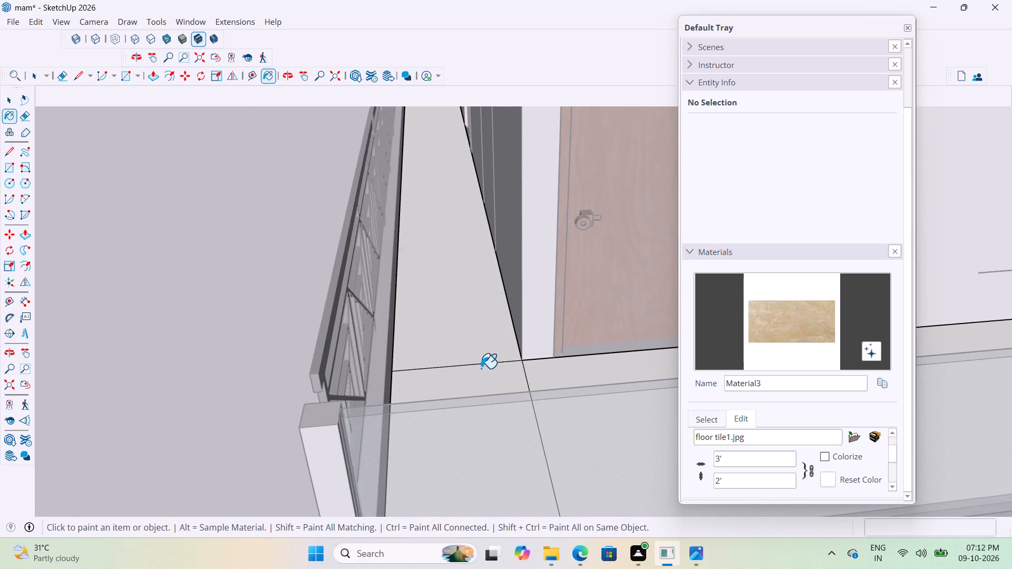
Return the Materials browser to the in-model swatches and close the Default Tray.
left_click(705, 381)
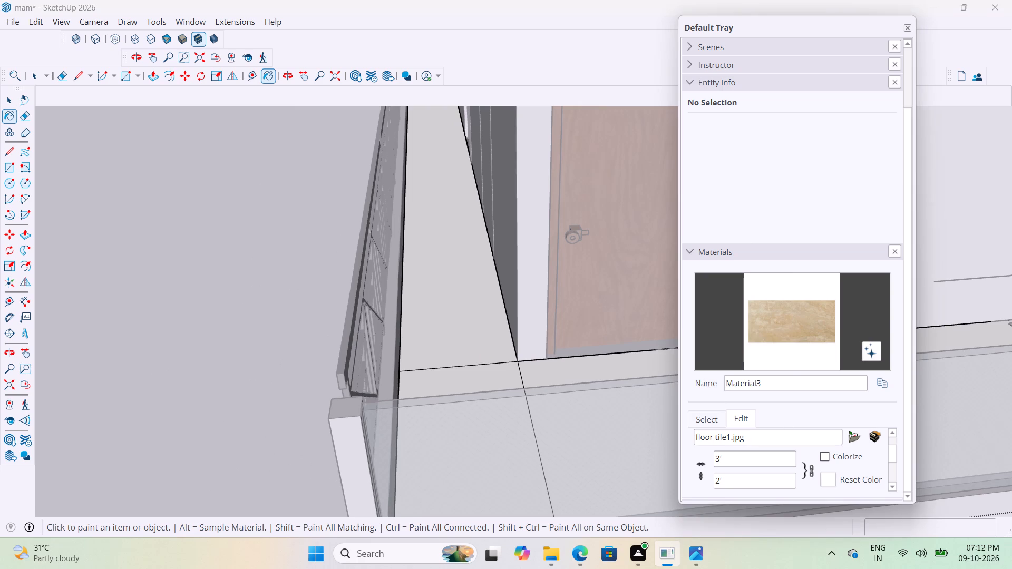
key("space")
scroll(746, 423, "down", 4)
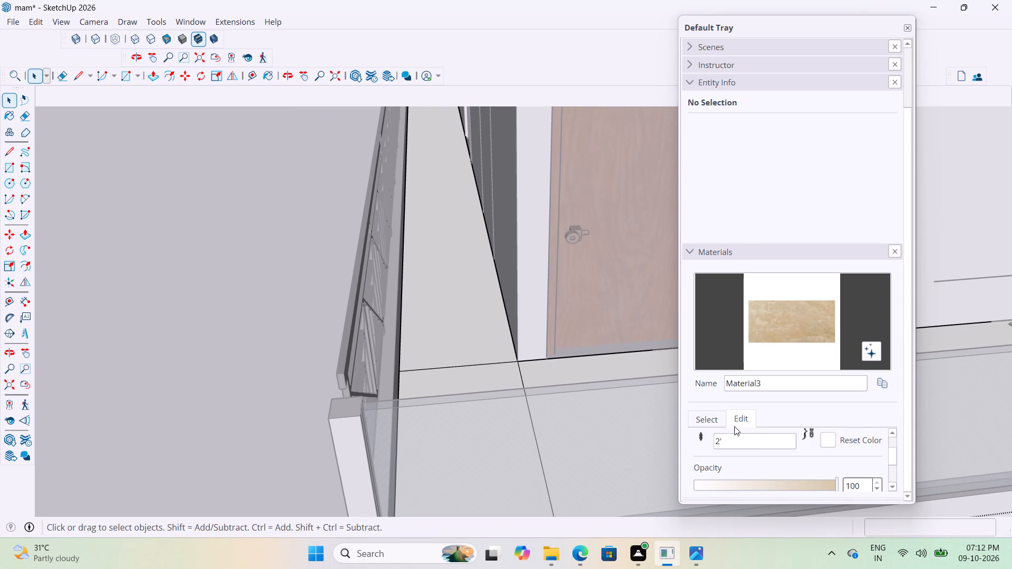
left_click(716, 423)
scroll(757, 408, "down", 8)
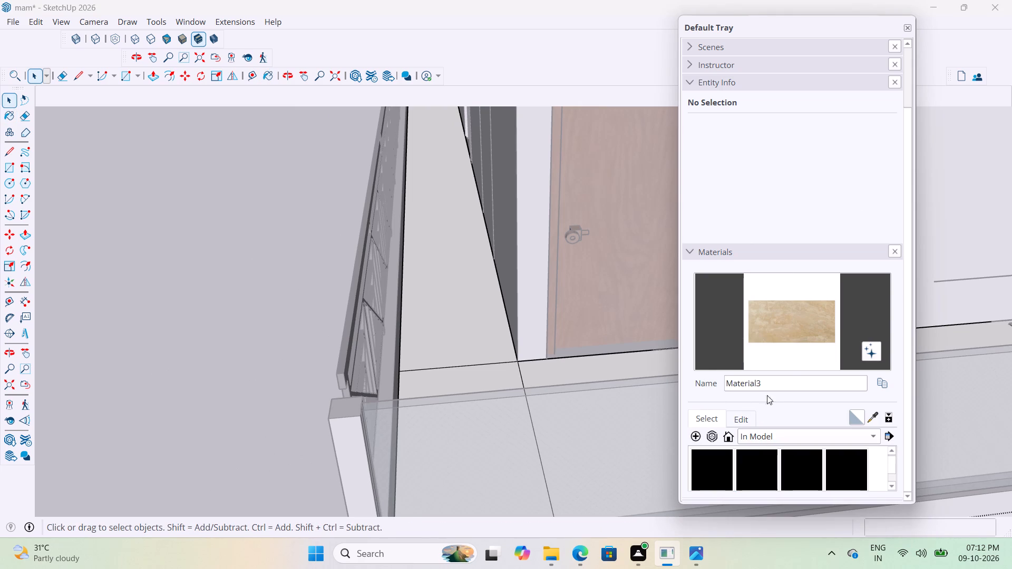
left_click(910, 25)
In the upper balcony floor group, delete the dividing edge running from the wall corner beside the door towards the glass railing.
scroll(239, 297, "down", 3)
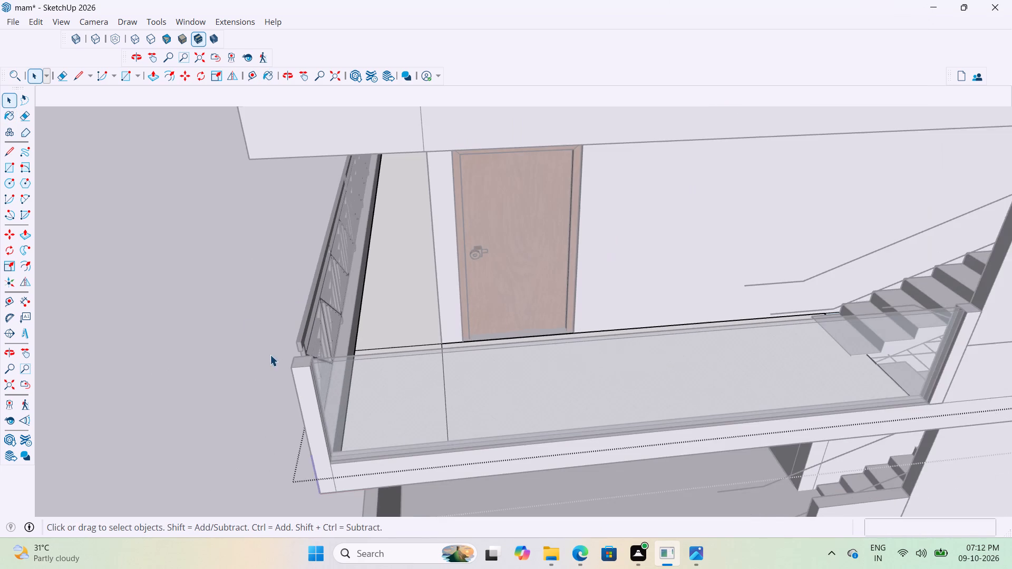
scroll(324, 391, "down", 4)
left_click(197, 340)
scroll(279, 372, "down", 5)
middle_click_drag(426, 429, 424, 371)
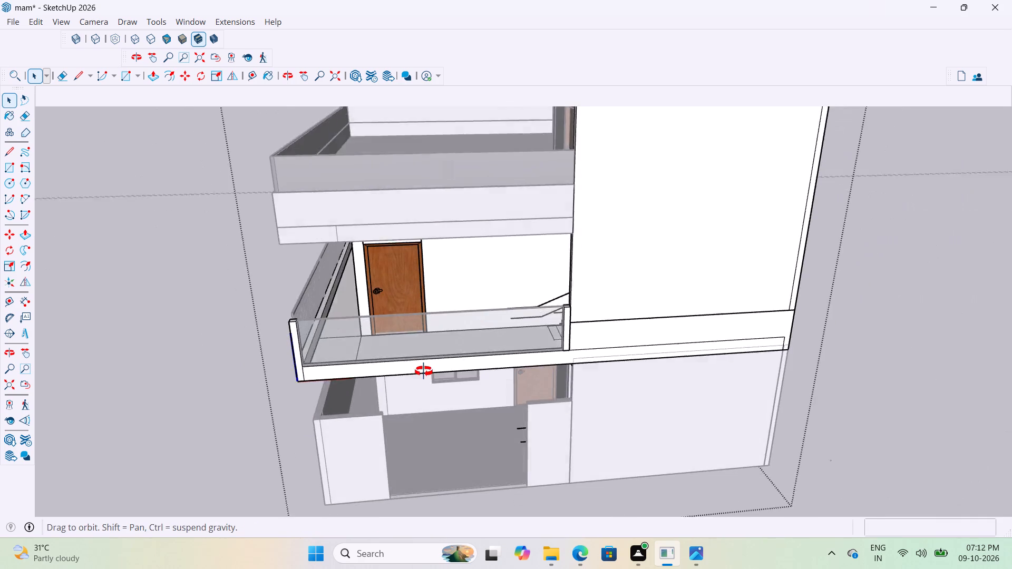
middle_click_drag(424, 371, 412, 441)
scroll(330, 385, "up", 7)
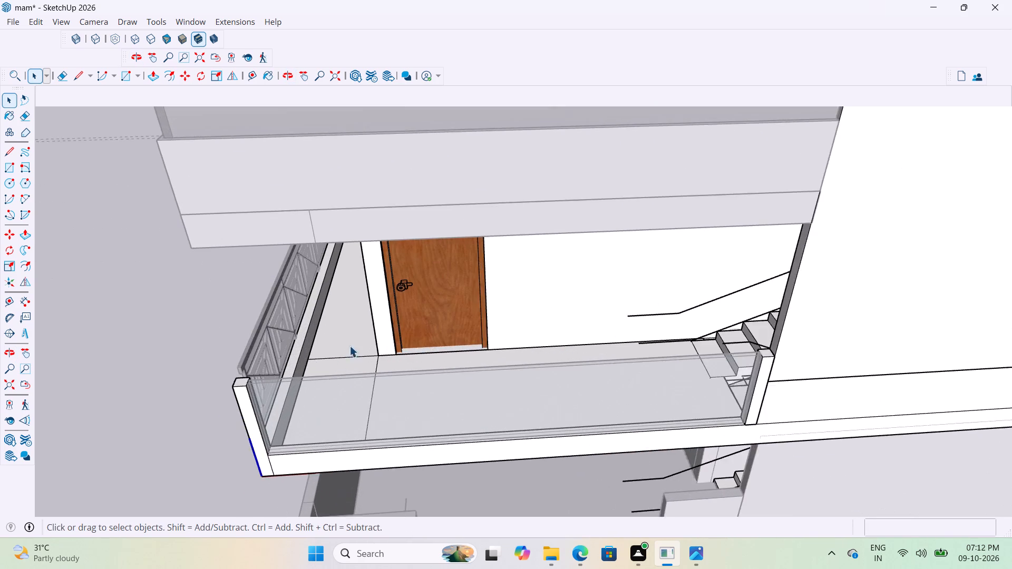
scroll(349, 346, "up", 2)
middle_click_drag(524, 358, 768, 401)
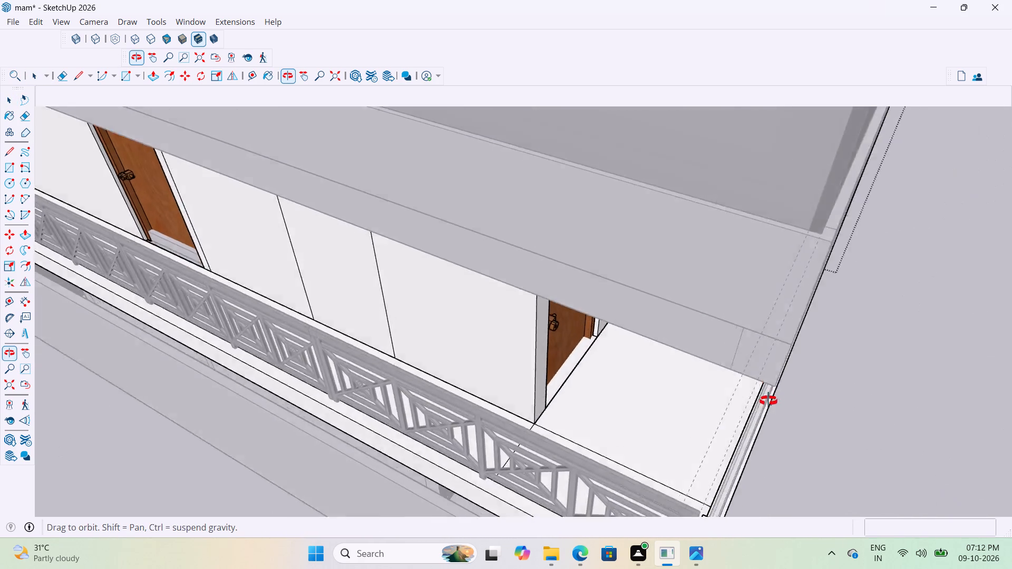
middle_click_drag(768, 401, 537, 418)
left_click(518, 418)
left_click(518, 418)
left_click(518, 418)
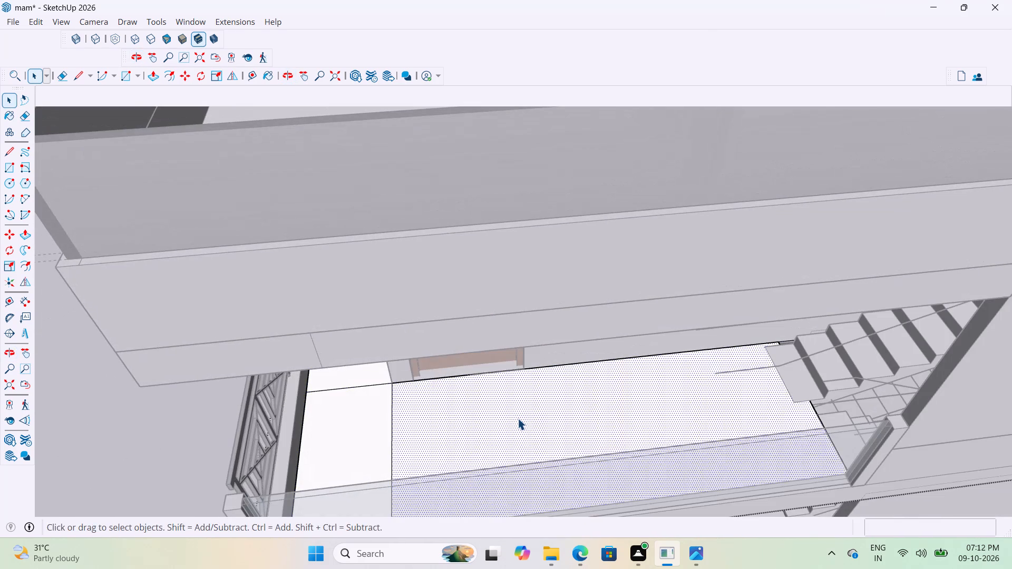
scroll(518, 418, "down", 3)
left_click(227, 432)
scroll(389, 440, "up", 2)
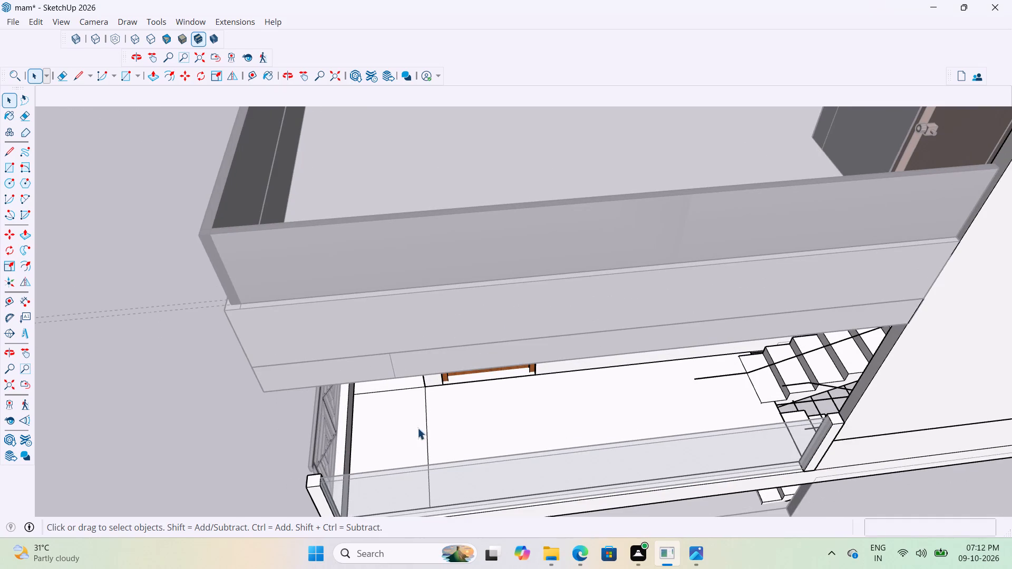
left_click(430, 438)
double_click(442, 438)
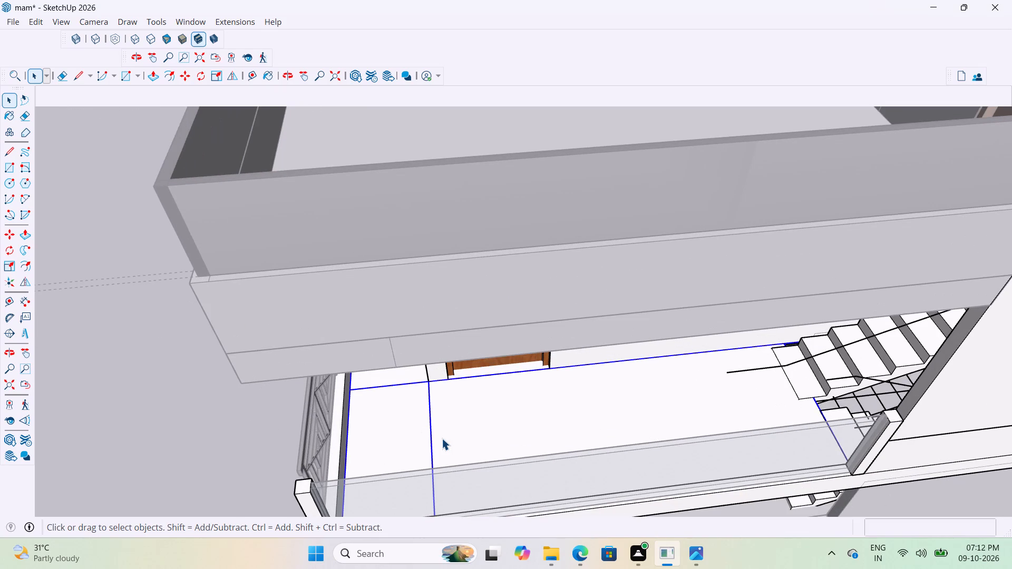
left_click(429, 432)
key("Delete")
Delete the edge separating the main balcony floor from the narrow strip beside the metal railing.
scroll(429, 432, "down", 2)
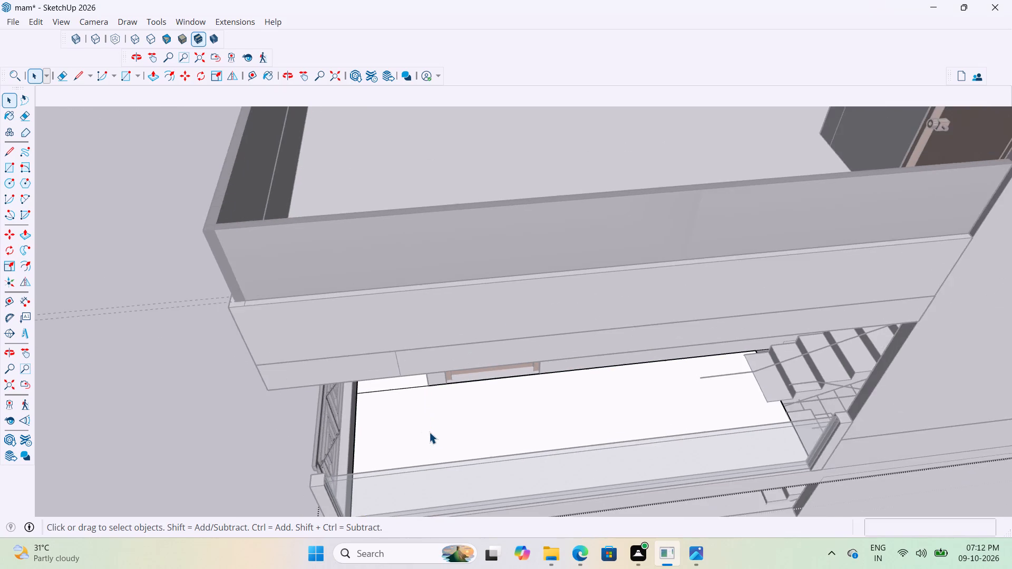
middle_click_drag(429, 432, 599, 386)
scroll(604, 374, "down", 1)
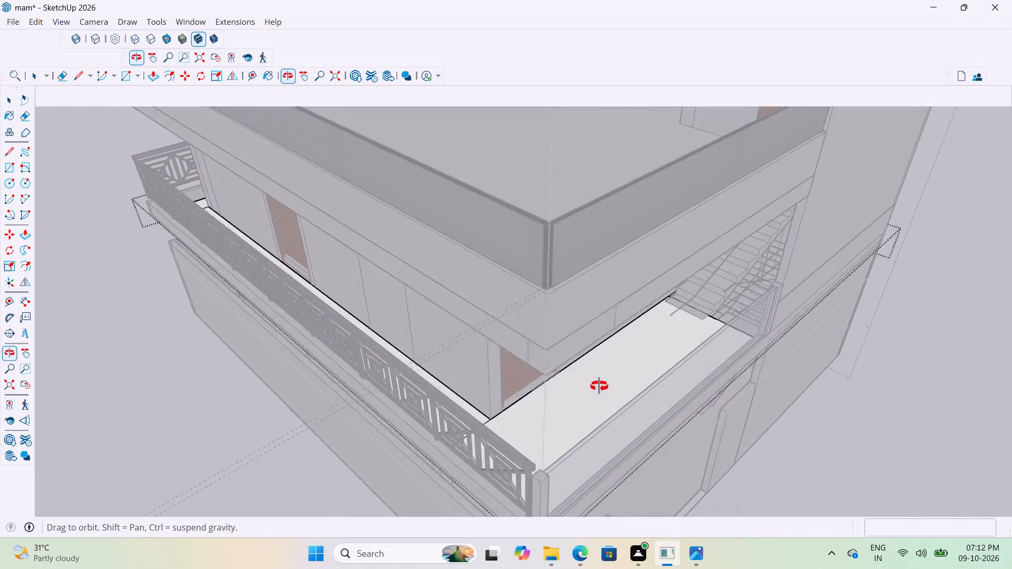
middle_click_drag(599, 386, 460, 413)
scroll(412, 407, "up", 6)
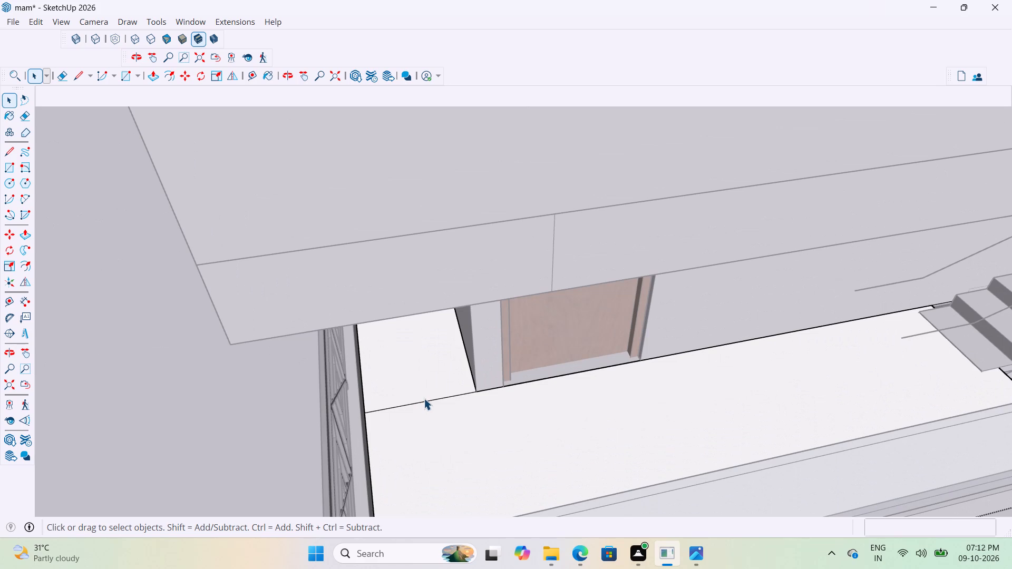
left_click(417, 403)
scroll(417, 403, "up", 3)
key("Delete")
Delete the floor edge at the far building corner where the two narrow balcony strips meet.
scroll(468, 437, "down", 4)
scroll(592, 340, "down", 4)
middle_click_drag(614, 375, 1011, 351)
scroll(614, 375, "up", 1)
scroll(849, 382, "down", 5)
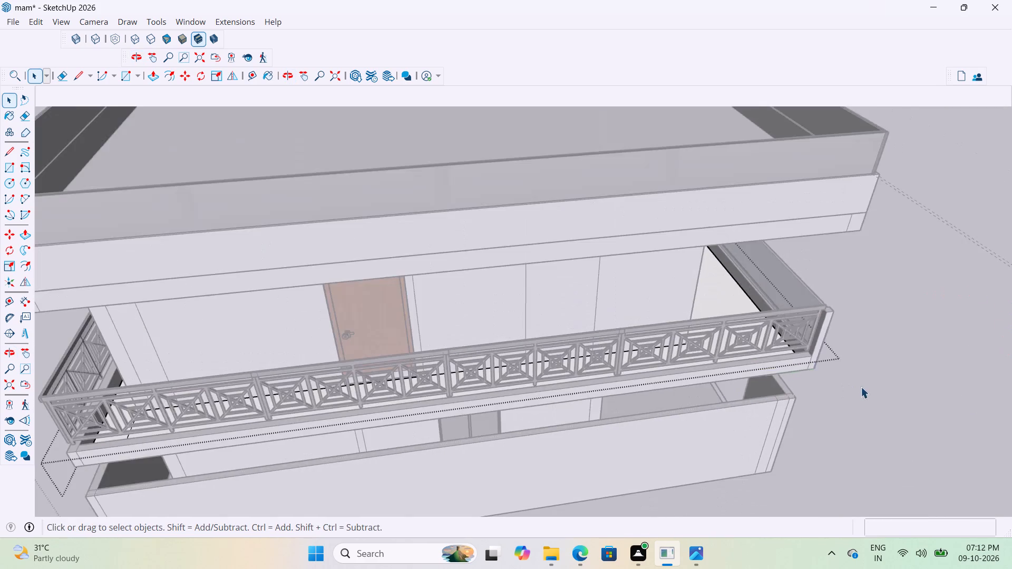
scroll(861, 387, "down", 4)
scroll(50, 463, "up", 7)
middle_click_drag(377, 391, 491, 469)
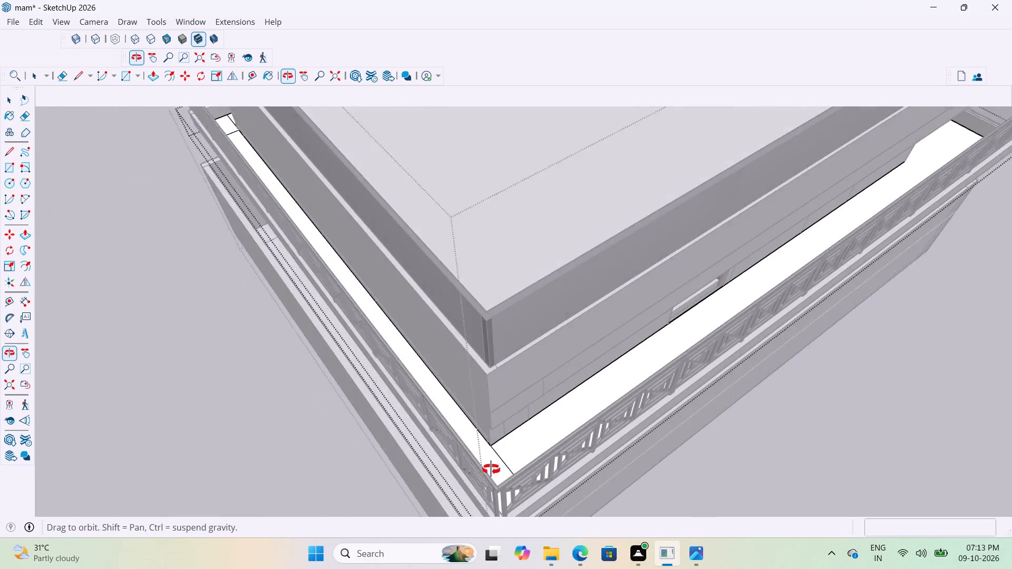
middle_click_drag(491, 469, 486, 469)
scroll(466, 456, "up", 10)
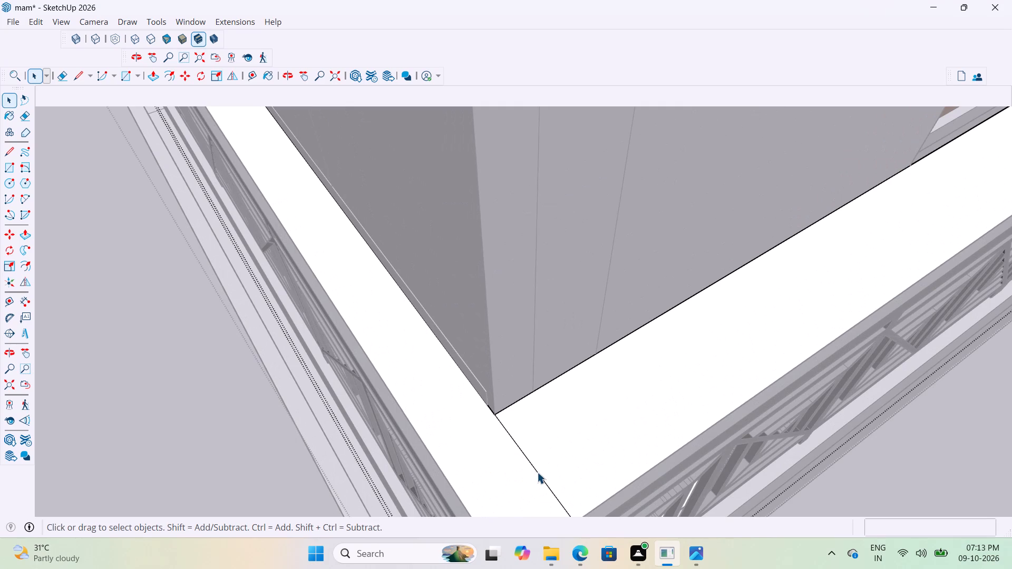
left_click(537, 472)
key("Delete")
Leave the balcony floor group and delete all guide lines in the model.
scroll(537, 472, "down", 10)
middle_click_drag(403, 285, 449, 264)
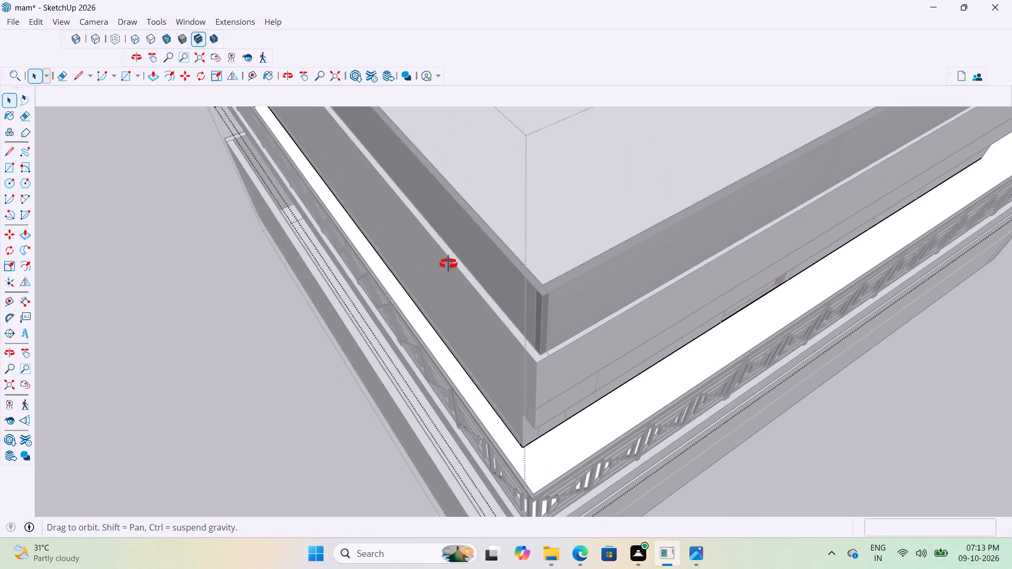
middle_click_drag(449, 264, 368, 234)
scroll(364, 318, "down", 15)
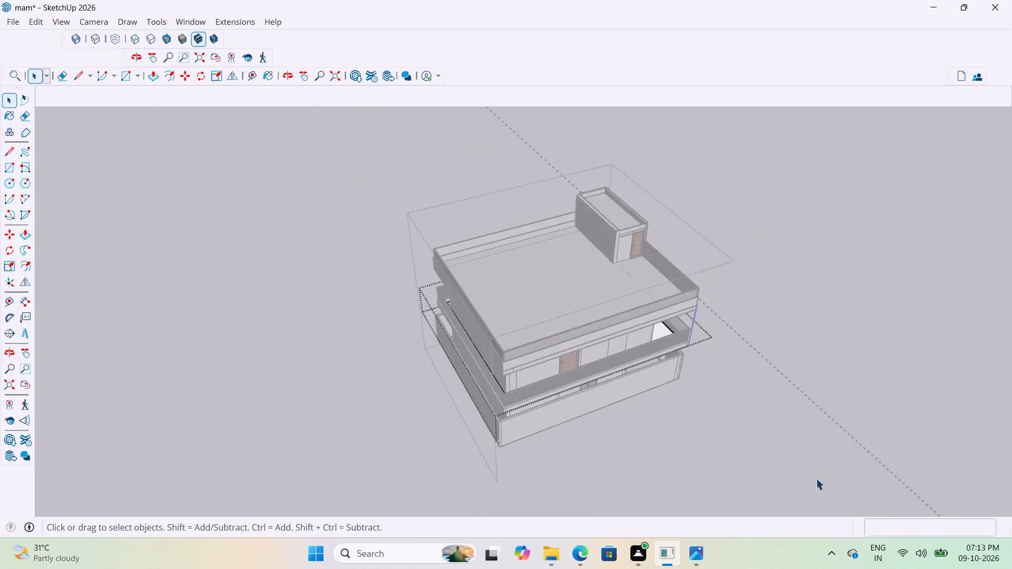
middle_click_drag(766, 464, 446, 418)
left_click(784, 439)
scroll(660, 417, "up", 4)
middle_click_drag(679, 414, 596, 410)
left_click(994, 419)
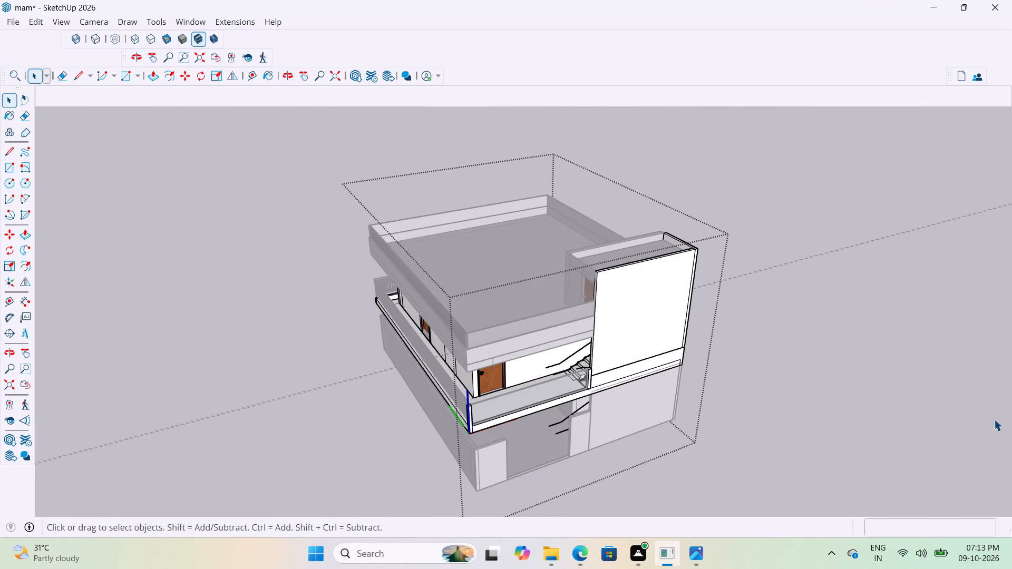
left_click(40, 23)
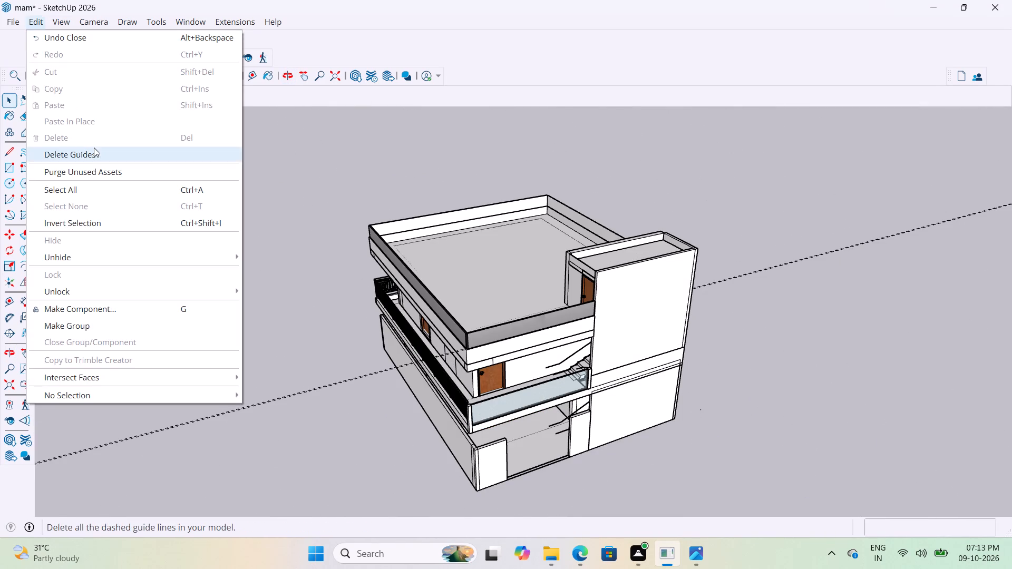
left_click(91, 152)
Open the balcony floor group and select its floor face to check that it is one continuous surface.
scroll(622, 345, "up", 1)
middle_click_drag(619, 345, 526, 317)
scroll(448, 359, "up", 8)
middle_click_drag(449, 372, 452, 414)
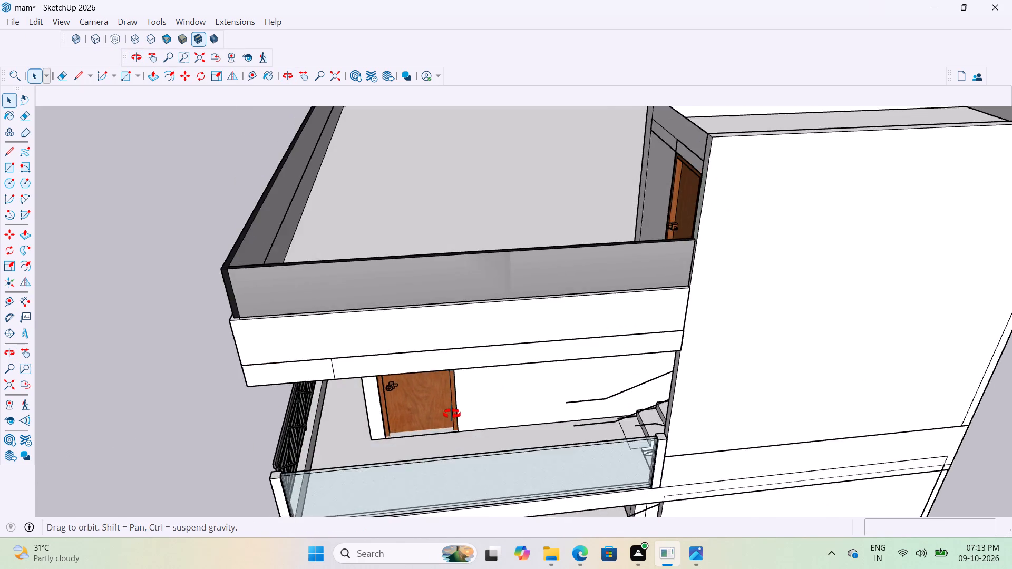
middle_click_drag(452, 414, 427, 452)
scroll(430, 448, "down", 1)
scroll(597, 393, "down", 8)
scroll(519, 472, "up", 11)
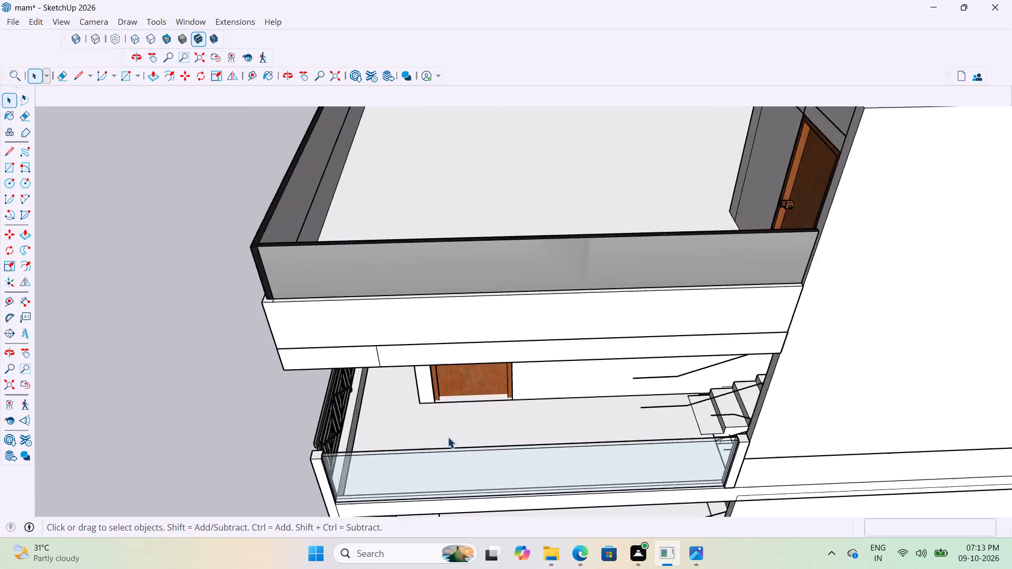
scroll(447, 437, "up", 4)
double_click(411, 420)
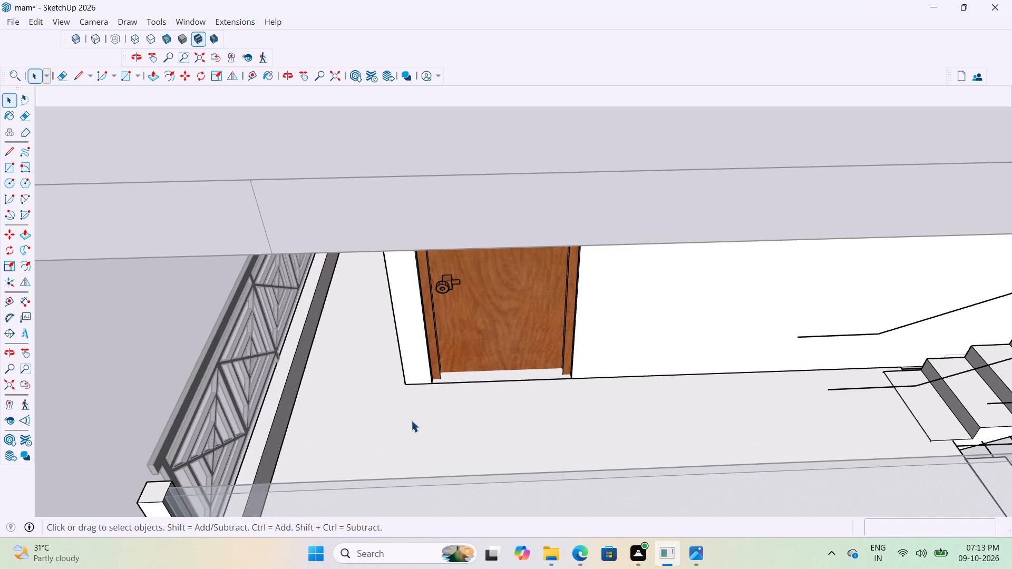
left_click(411, 420)
triple_click(411, 420)
scroll(411, 420, "down", 4)
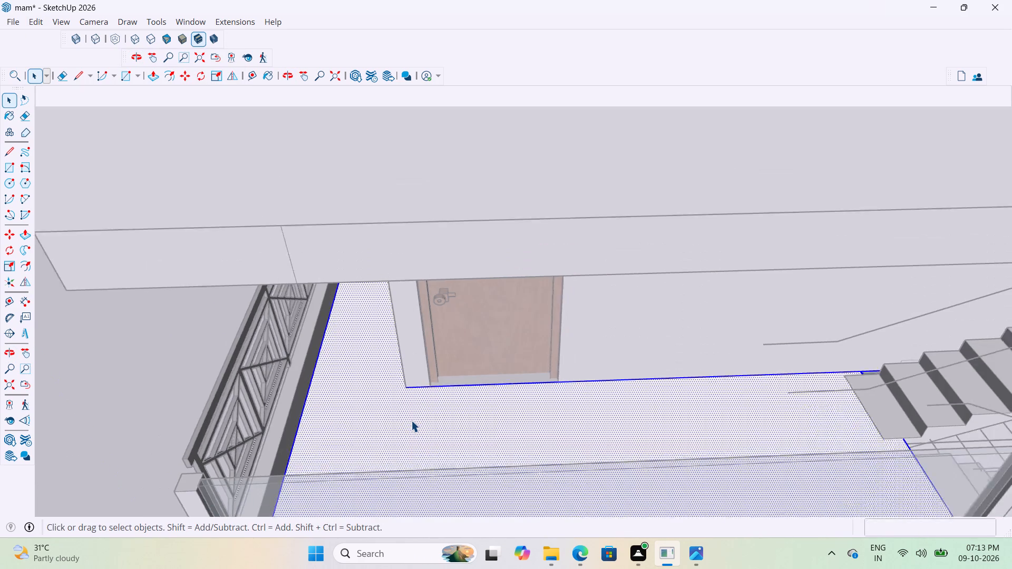
scroll(411, 420, "down", 10)
middle_click_drag(462, 376, 554, 169)
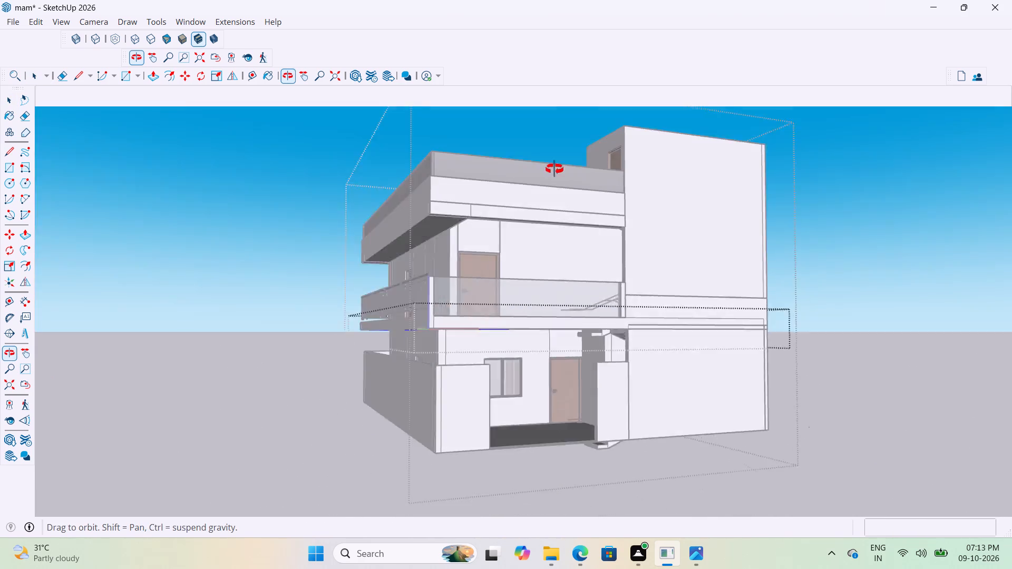
middle_click_drag(554, 169, 569, 130)
scroll(599, 199, "up", 3)
left_click(931, 311)
Open the staircase group beneath the upper balcony slab and examine the stair piece projecting below it.
scroll(682, 312, "up", 2)
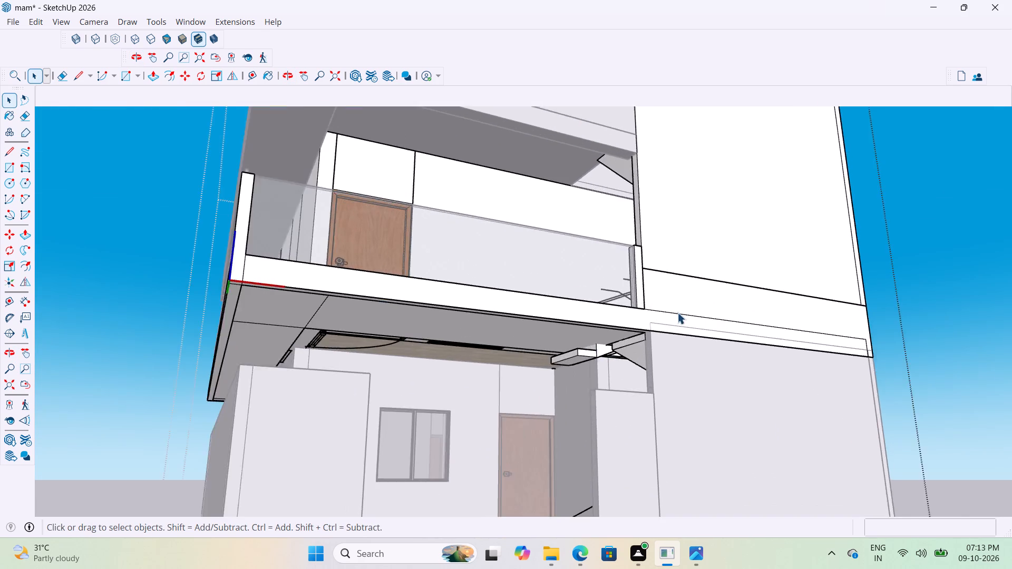
scroll(677, 312, "up", 2)
middle_click_drag(581, 349, 599, 396)
scroll(597, 415, "up", 7)
middle_click_drag(596, 405, 596, 390)
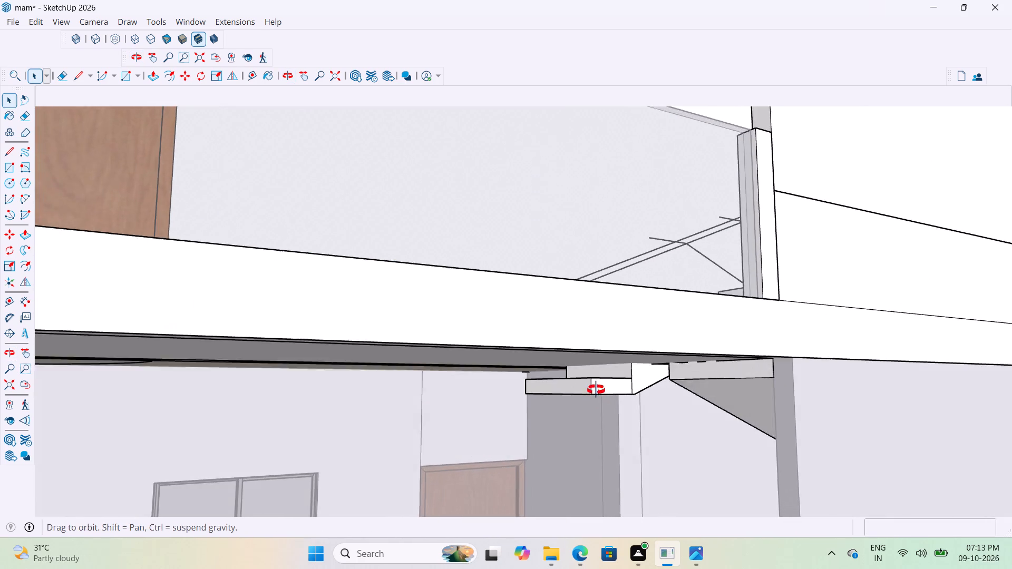
middle_click_drag(596, 390, 571, 360)
left_click(564, 364)
scroll(564, 364, "up", 6)
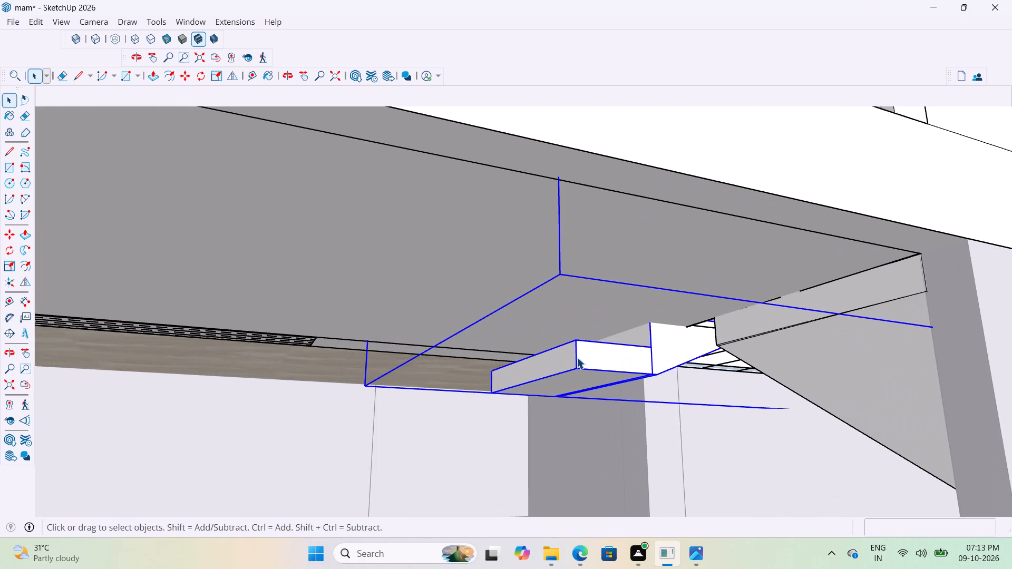
double_click(577, 357)
left_click(602, 352)
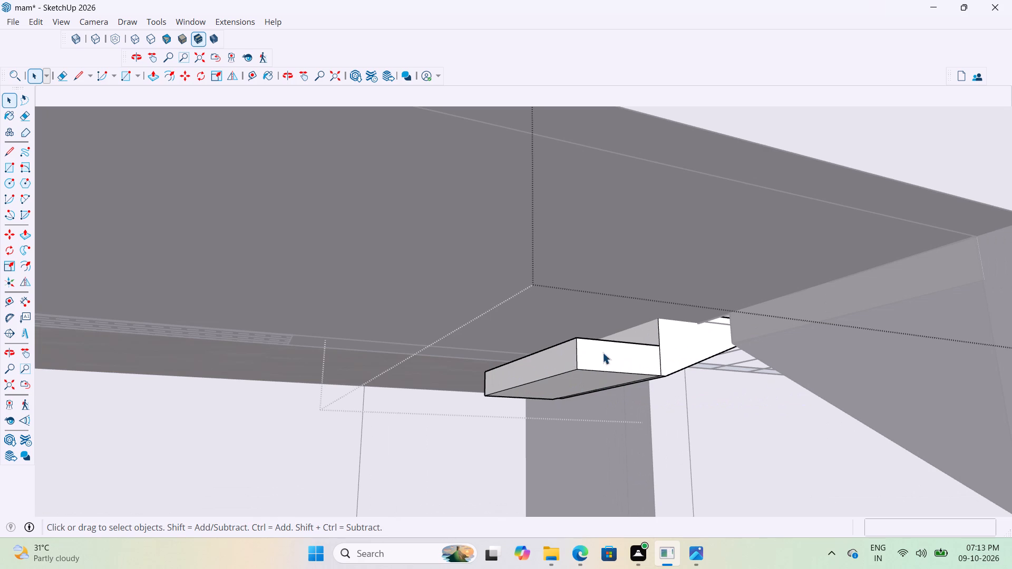
scroll(551, 372, "down", 7)
left_click(379, 434)
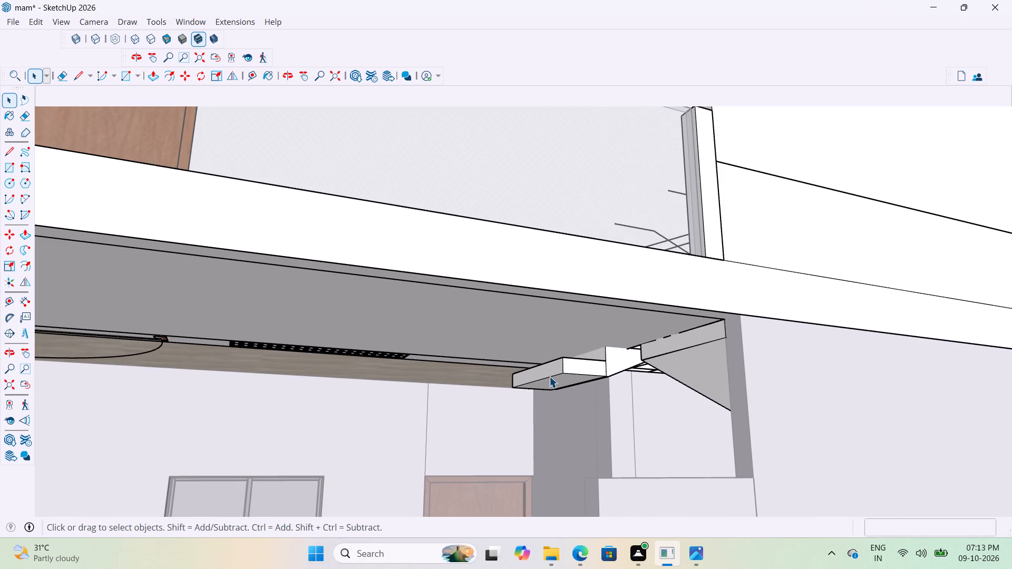
Move the staircase group so the upper corner of its projecting piece sits on the slab opening's corner under the balcony.
left_click(552, 374)
key("m")
left_click(562, 377)
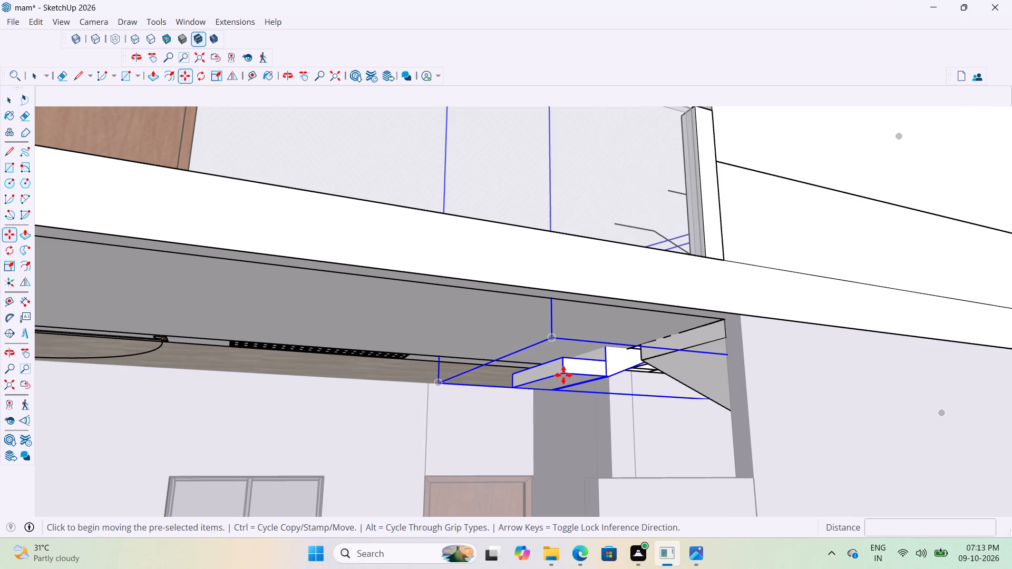
scroll(602, 353, "up", 6)
scroll(604, 360, "down", 3)
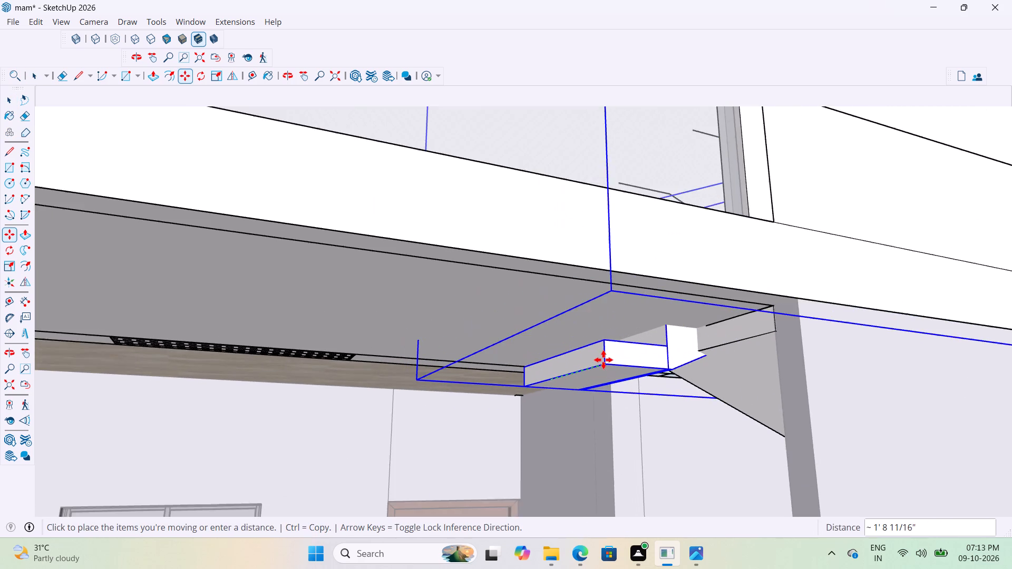
scroll(604, 360, "up", 3)
scroll(645, 335, "down", 8)
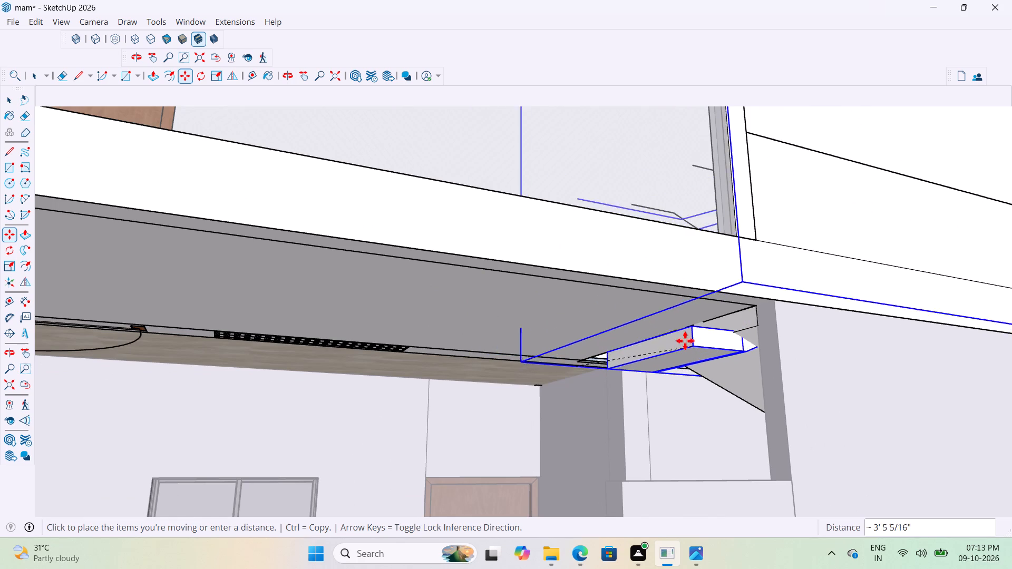
scroll(679, 344, "up", 2)
middle_click_drag(657, 359, 744, 337)
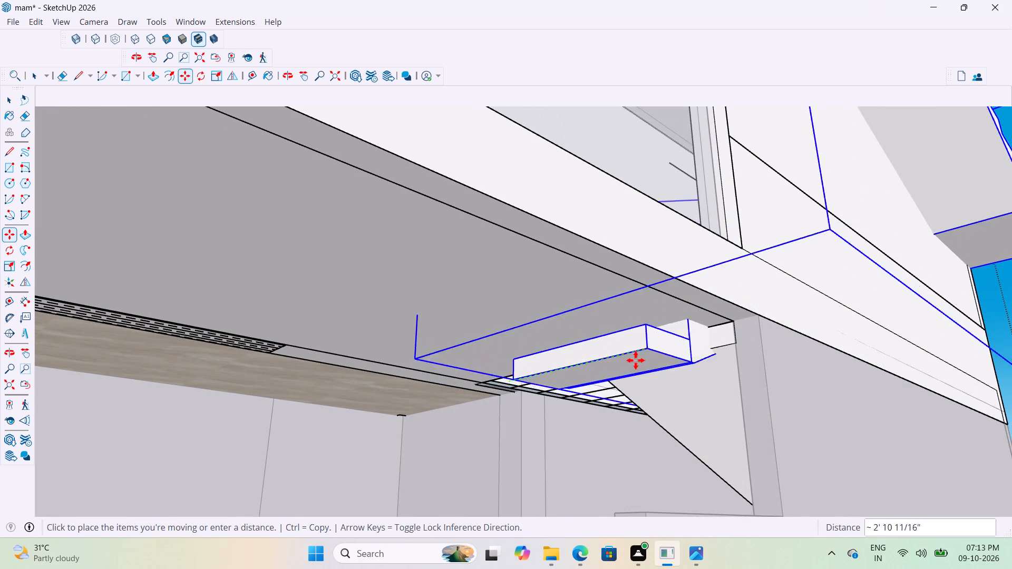
scroll(560, 397, "up", 11)
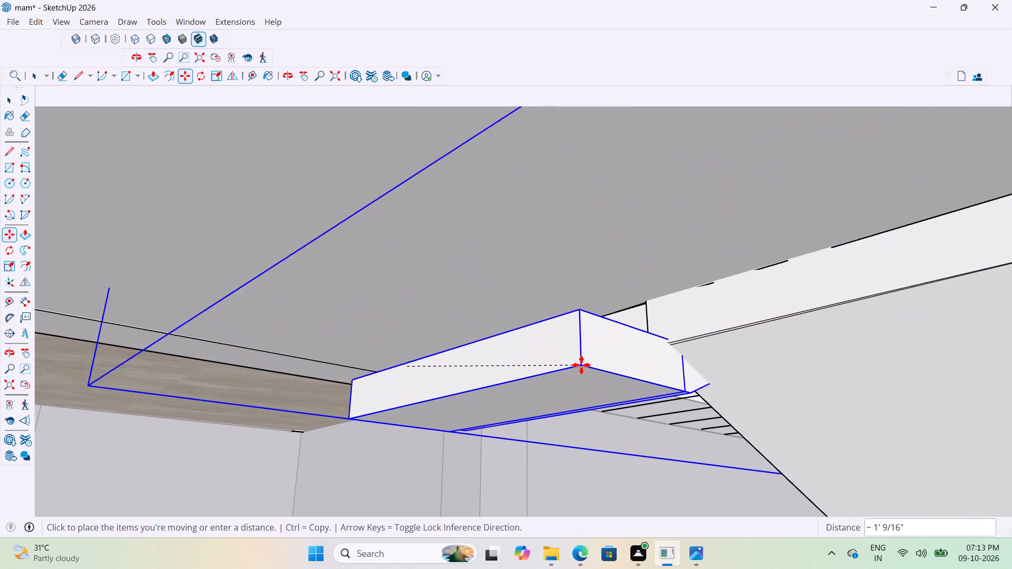
left_click(581, 365)
middle_click_drag(497, 342, 751, 365)
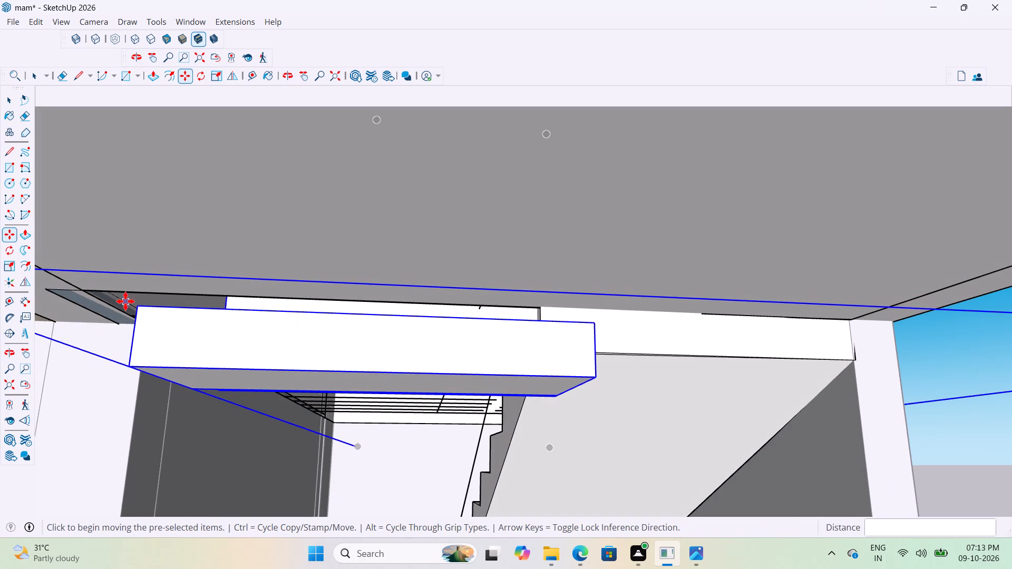
left_click(141, 310)
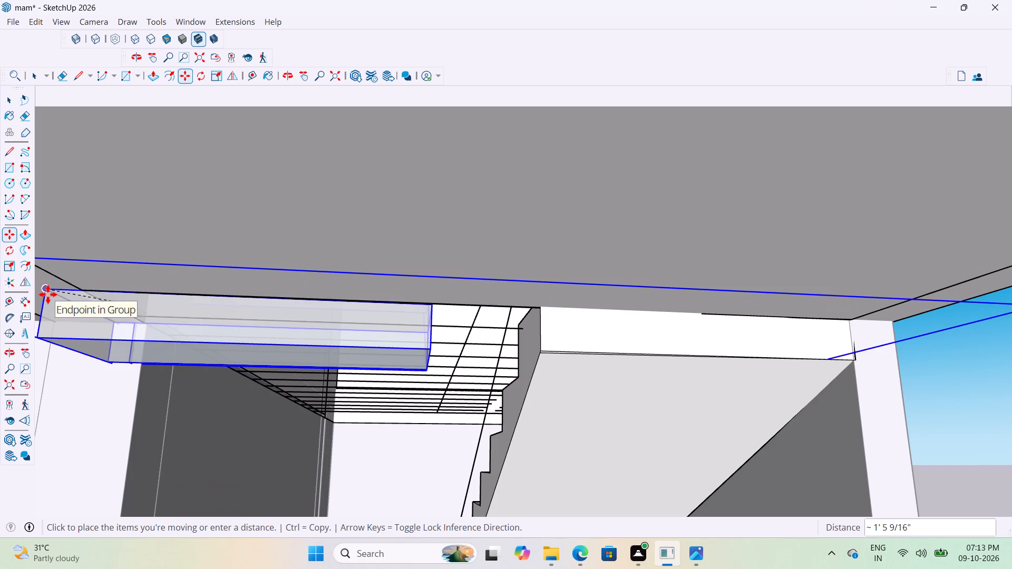
left_click(48, 295)
Raise the staircase group so the projecting piece's lower corner meets the slab opening's corner, and leave the building group.
middle_click_drag(385, 350, 181, 334)
scroll(431, 378, "down", 3)
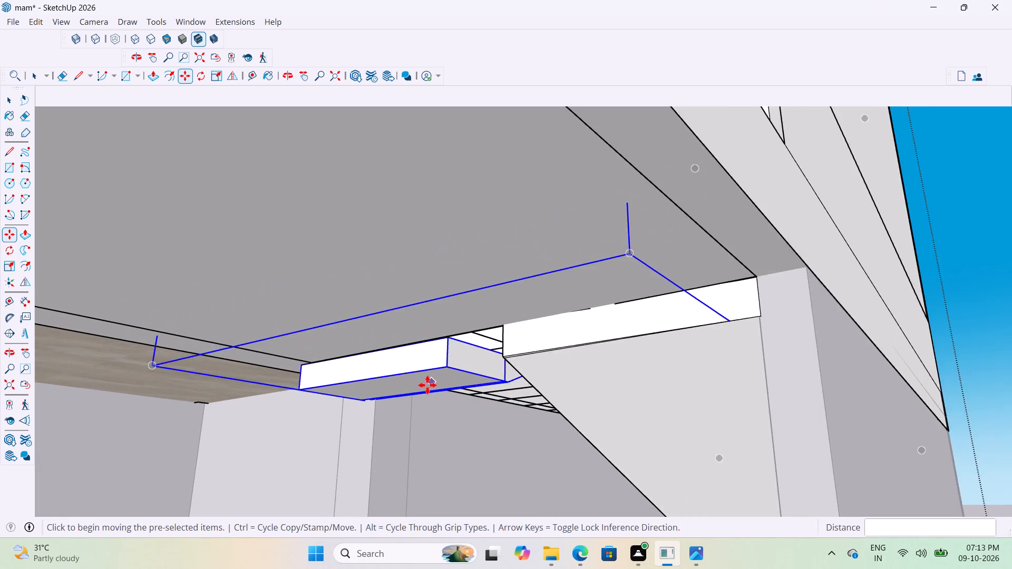
scroll(427, 385, "down", 15)
middle_click_drag(480, 376, 394, 382)
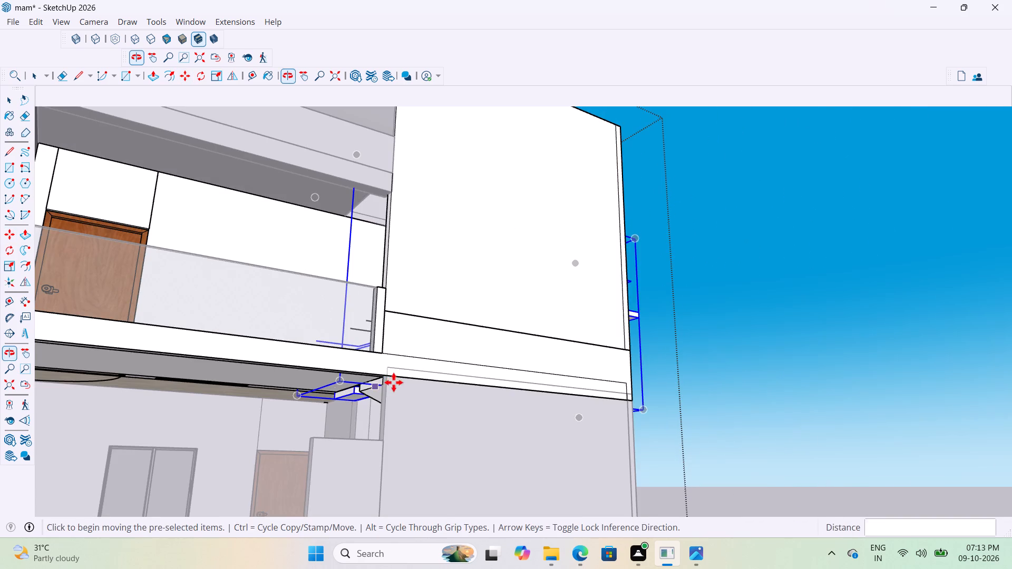
scroll(369, 395, "up", 11)
middle_click_drag(338, 378, 481, 395)
scroll(158, 367, "up", 2)
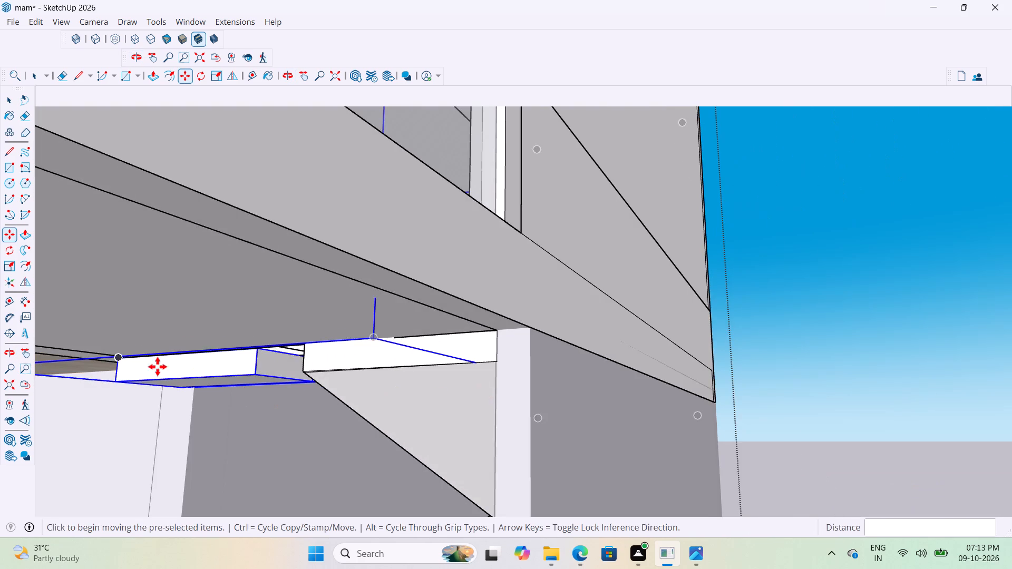
scroll(158, 367, "up", 1)
scroll(193, 347, "down", 1)
scroll(631, 382, "down", 8)
scroll(202, 415, "up", 10)
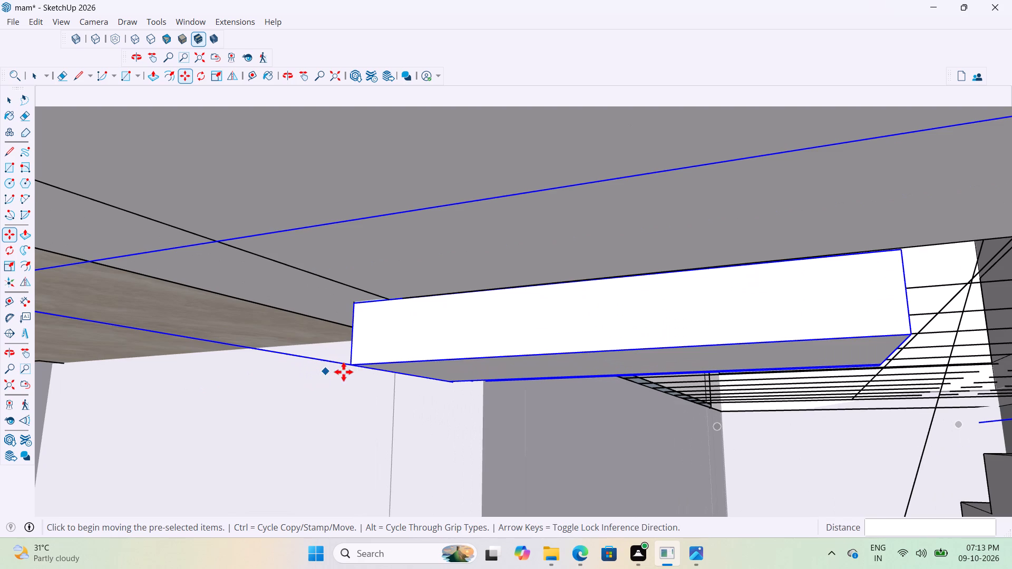
left_click(352, 367)
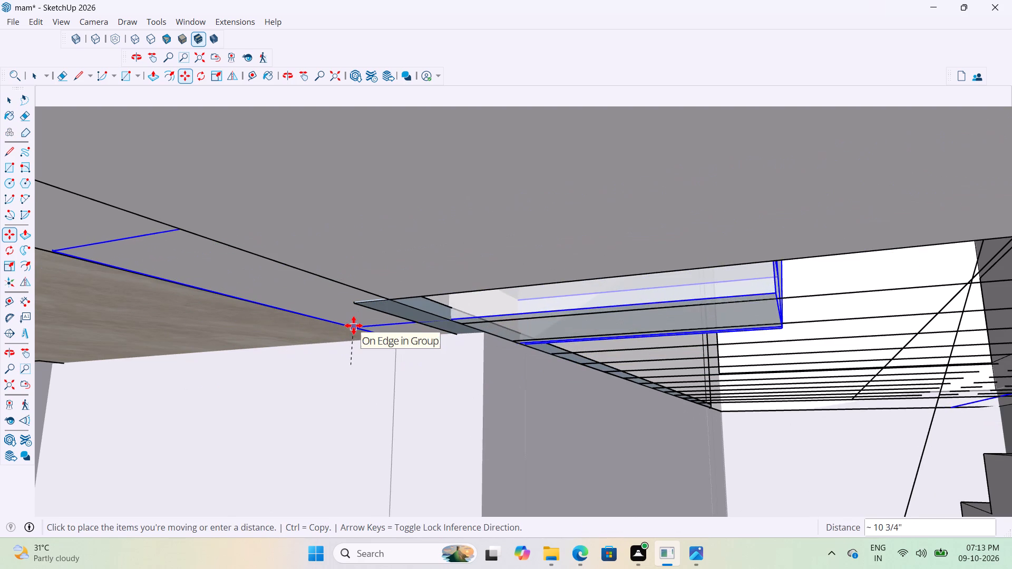
left_click(360, 309)
scroll(371, 367, "down", 2)
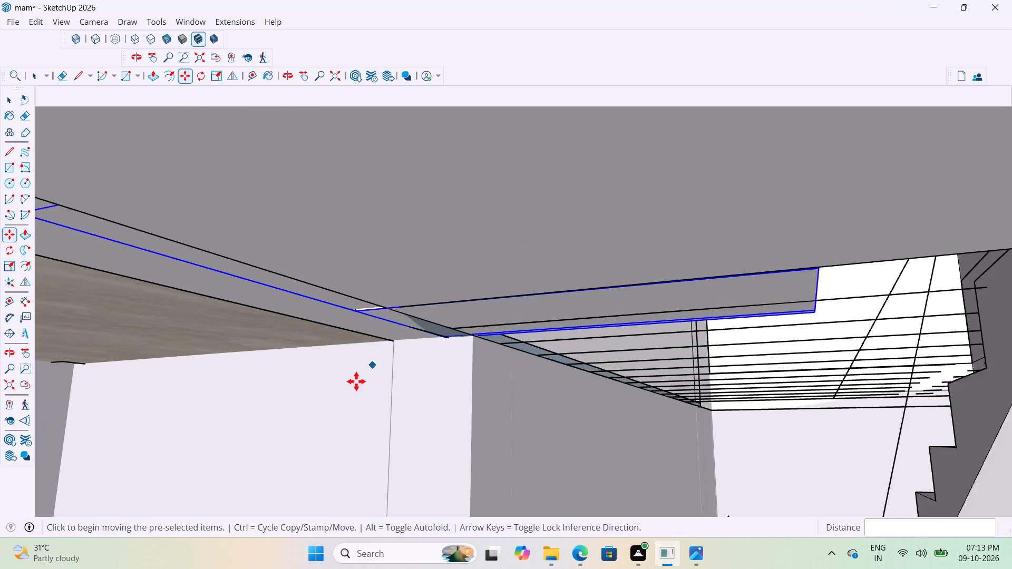
scroll(356, 381, "down", 17)
scroll(460, 381, "down", 6)
middle_click_drag(589, 351, 472, 412)
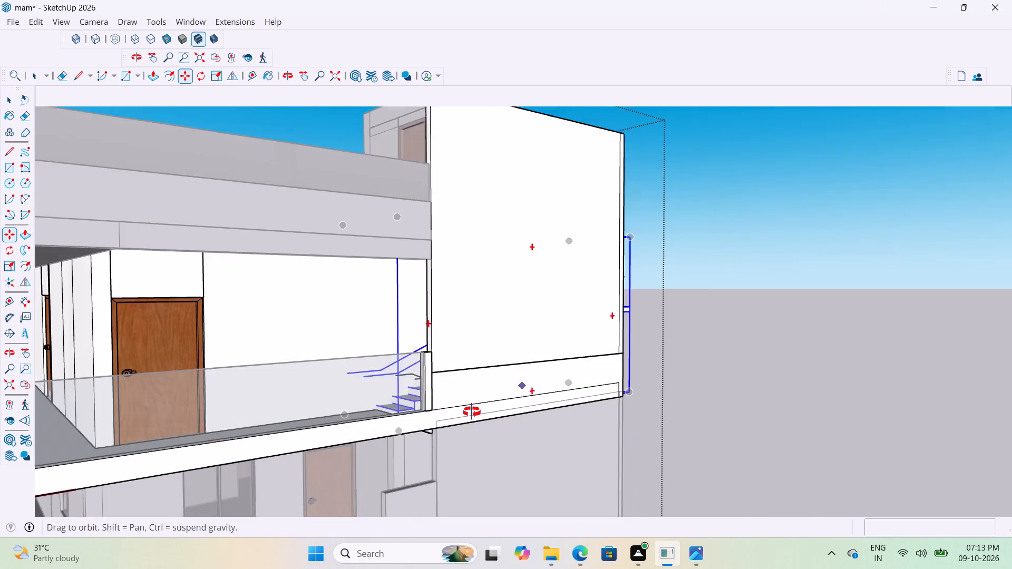
middle_click_drag(472, 412, 442, 427)
key("space")
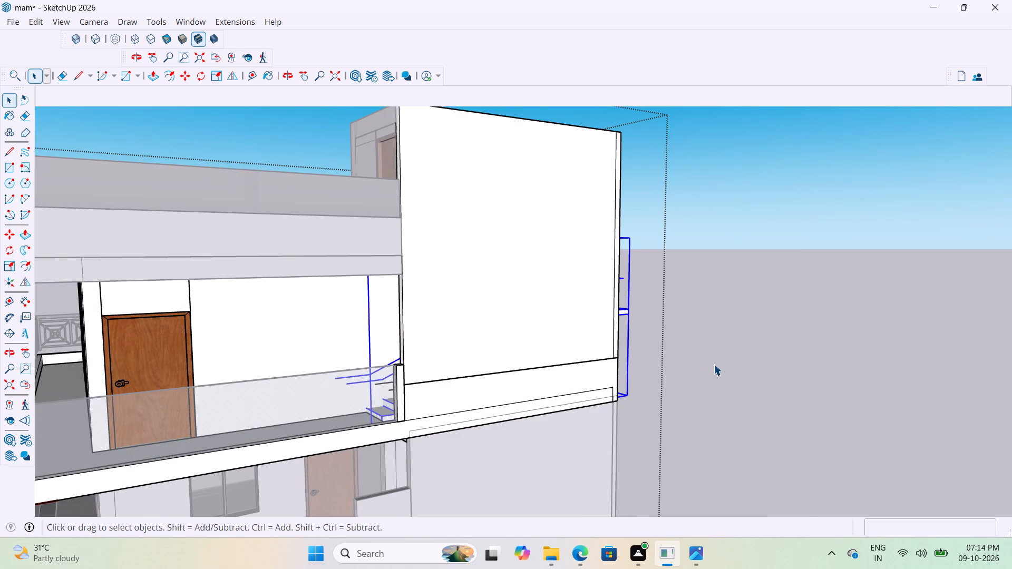
left_click(714, 364)
Examine the stair tower and the balcony end of the staircase from above and from outside.
scroll(645, 379, "up", 3)
scroll(663, 381, "down", 9)
middle_click_drag(636, 382, 582, 421)
scroll(530, 397, "up", 12)
middle_click_drag(548, 403, 555, 447)
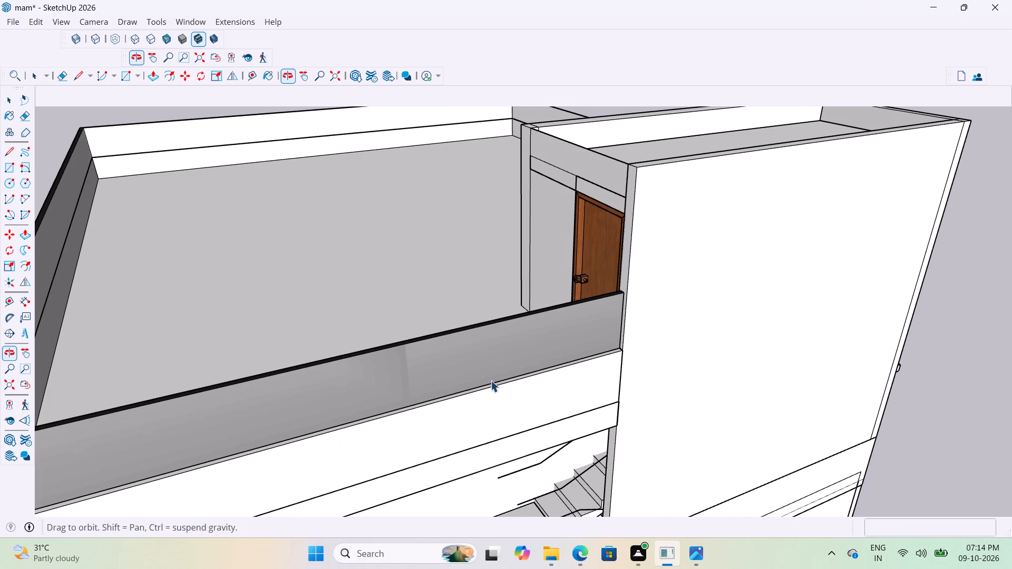
scroll(490, 379, "down", 14)
scroll(605, 290, "down", 8)
left_click(829, 399)
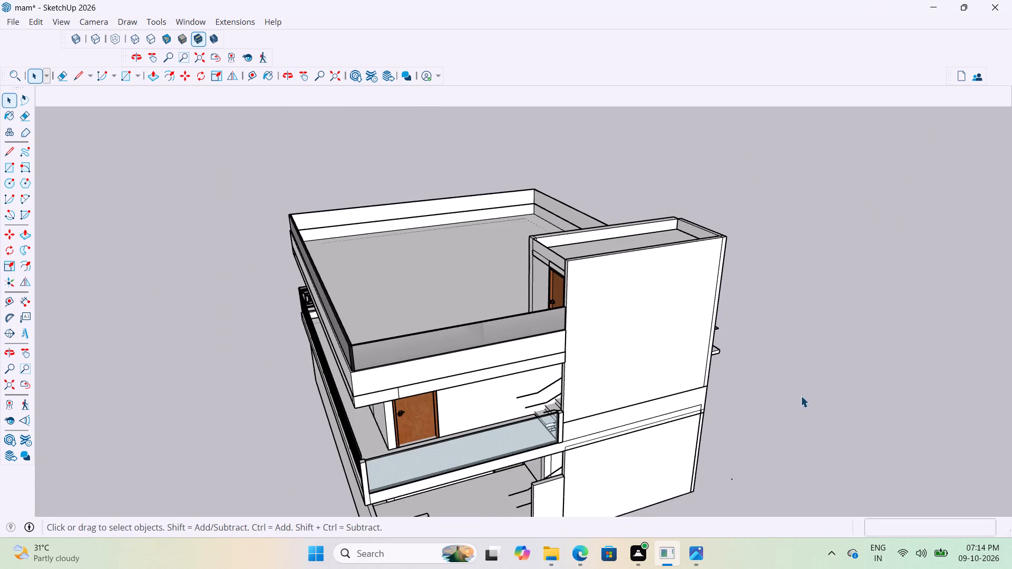
scroll(550, 436, "up", 8)
middle_click_drag(545, 426, 619, 293)
scroll(621, 371, "up", 3)
scroll(607, 364, "down", 4)
middle_click_drag(628, 348, 575, 434)
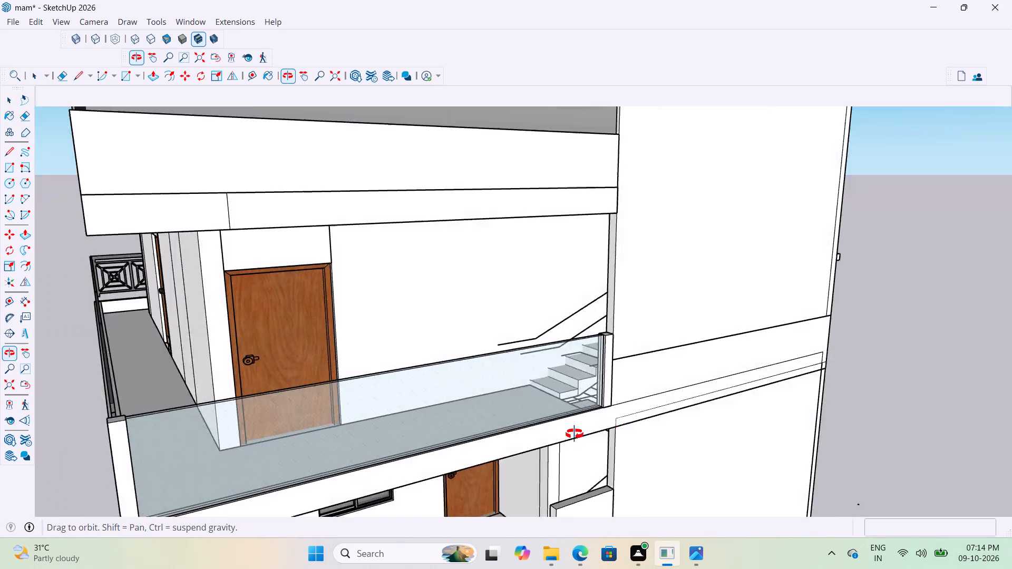
middle_click_drag(575, 434, 561, 521)
scroll(496, 414, "up", 4)
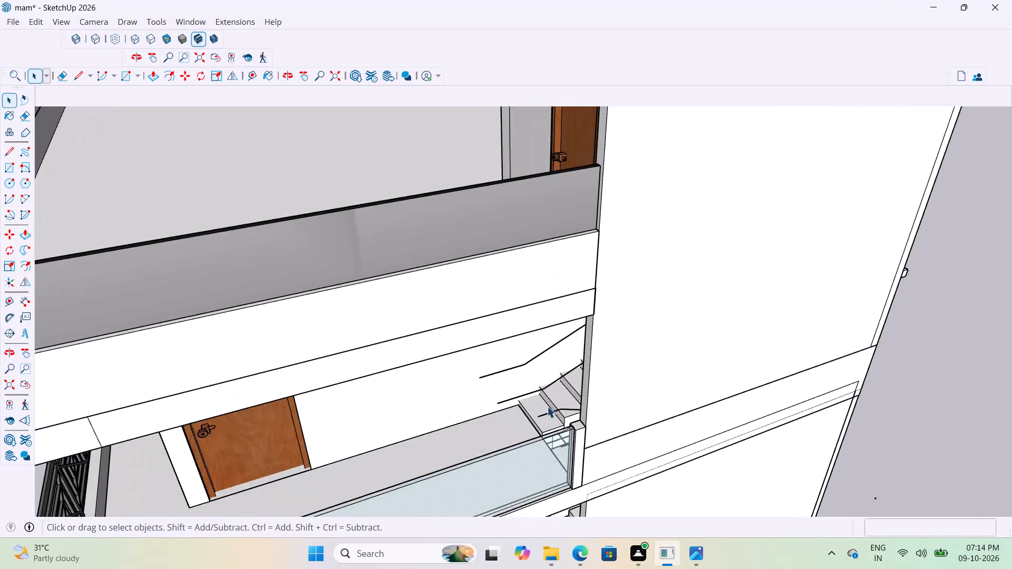
scroll(547, 406, "up", 6)
middle_click_drag(554, 403, 405, 348)
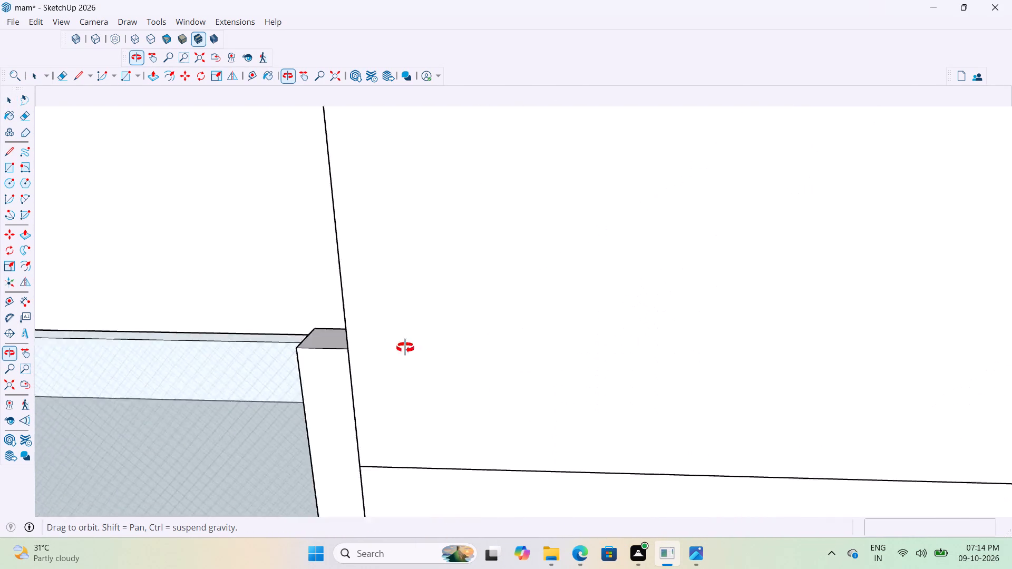
middle_click_drag(405, 348, 369, 352)
scroll(334, 360, "down", 18)
scroll(320, 395, "down", 5)
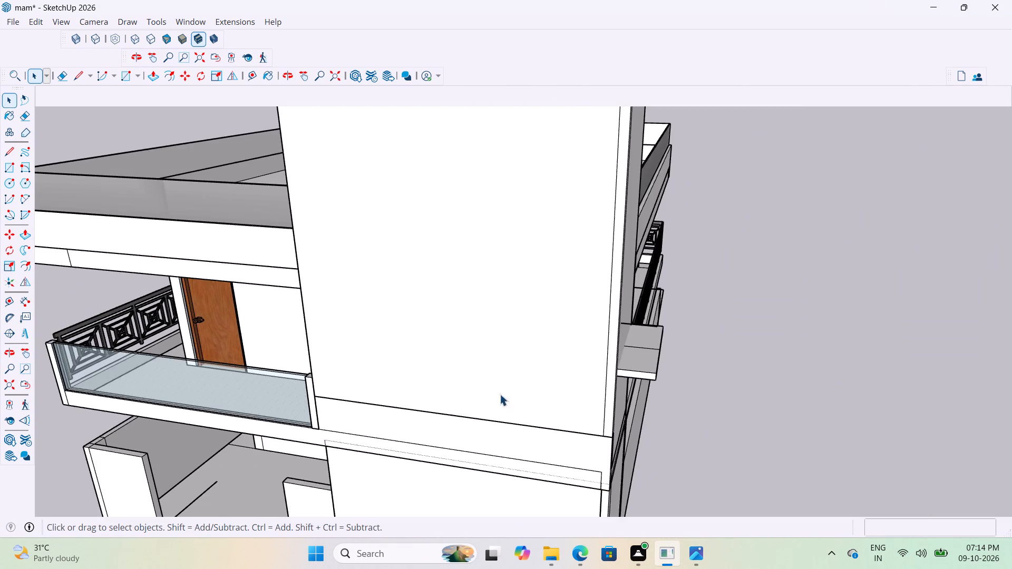
Open the building group and scale the staircase to about 0.89 along the green axis, pulling its landing inside the tower wall.
scroll(631, 377, "up", 3)
middle_click_drag(527, 360, 423, 364)
double_click(524, 377)
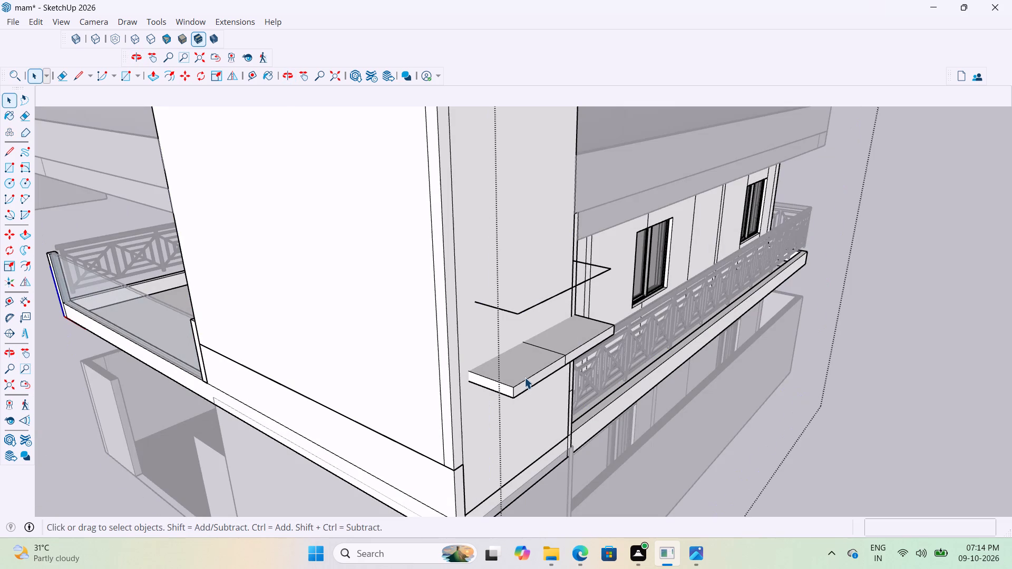
left_click(531, 381)
scroll(521, 387, "down", 4)
key("s")
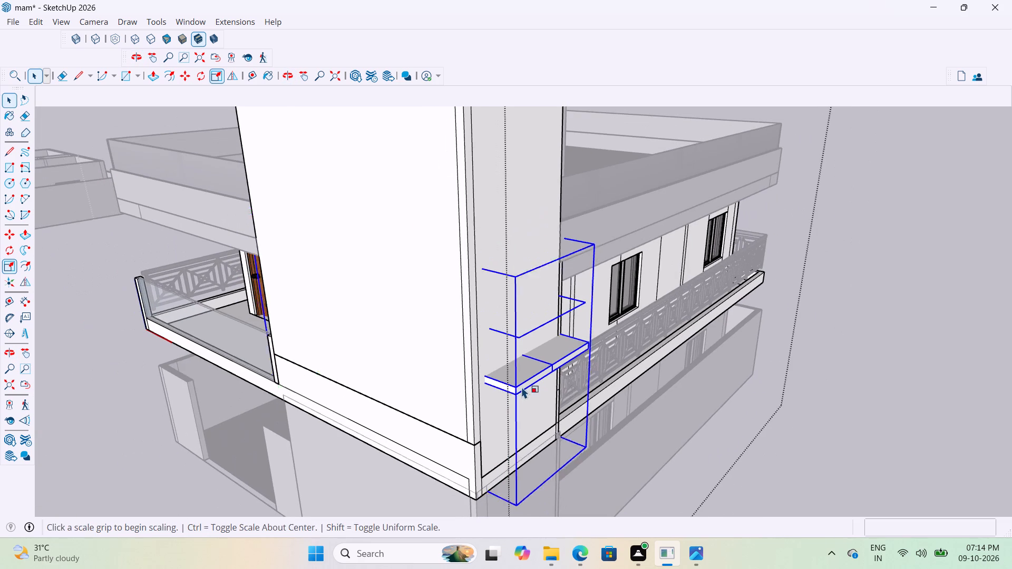
left_click(556, 377)
left_click(521, 359)
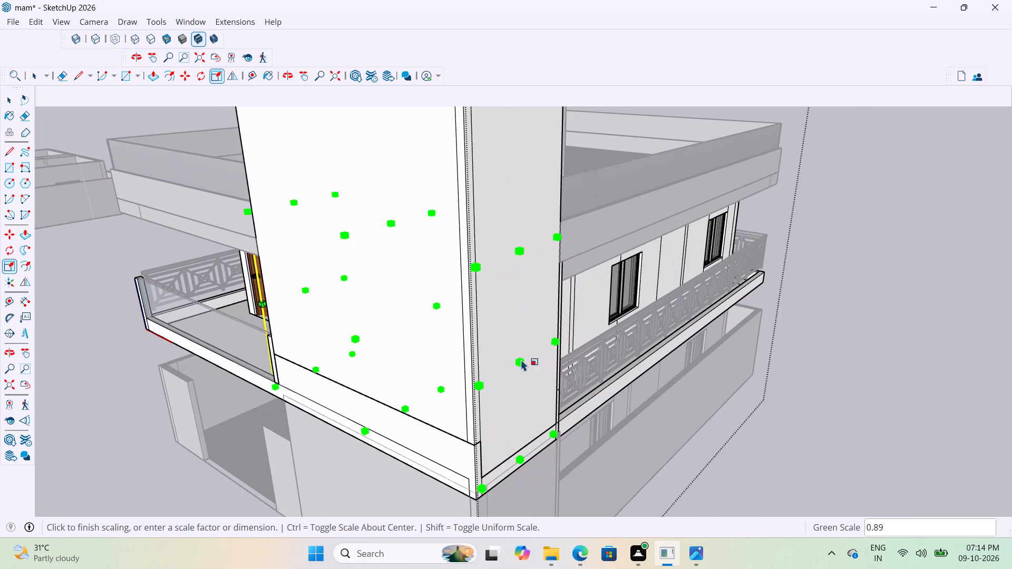
scroll(537, 397, "down", 4)
middle_click_drag(490, 375, 748, 378)
scroll(639, 402, "down", 4)
key("space")
left_click(808, 400)
Examine how the staircase meets the balcony floor behind the glass railing and fits inside the stair tower.
scroll(547, 385, "up", 7)
middle_click_drag(618, 452, 736, 463)
scroll(610, 416, "up", 10)
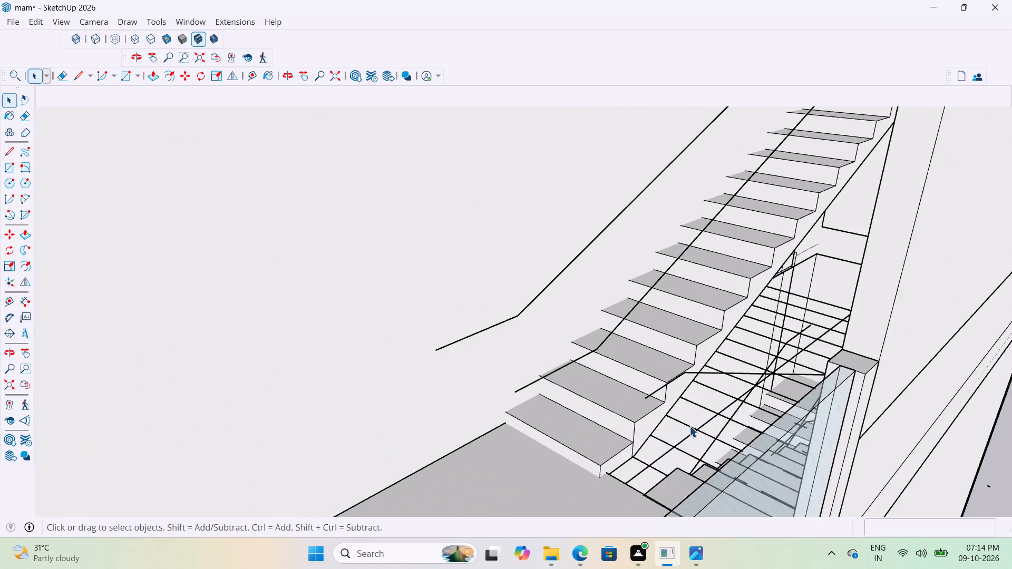
middle_click_drag(707, 421, 512, 438)
scroll(462, 376, "down", 13)
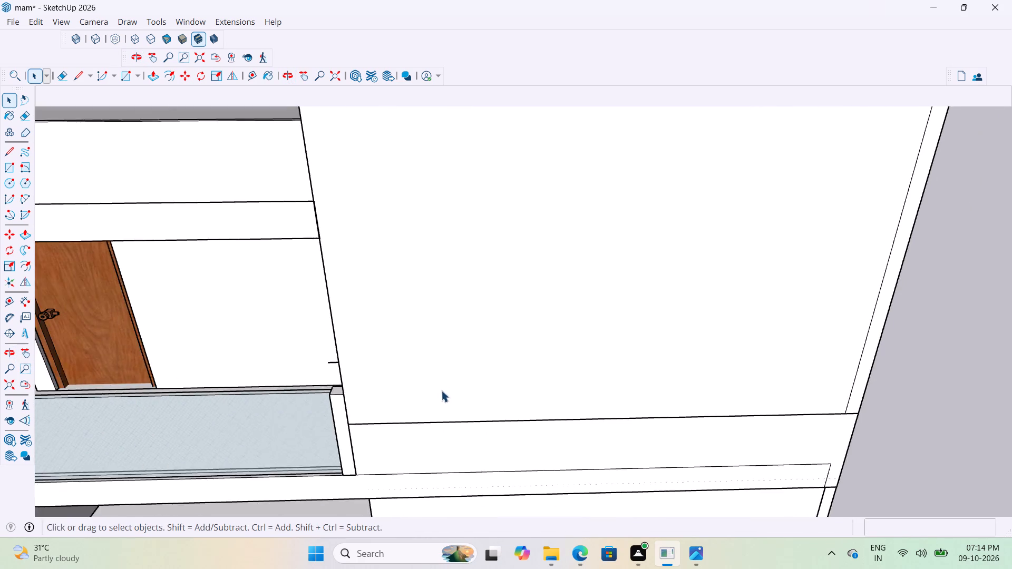
scroll(441, 390, "down", 8)
left_click(726, 367)
scroll(444, 276, "up", 5)
middle_click_drag(421, 264, 604, 155)
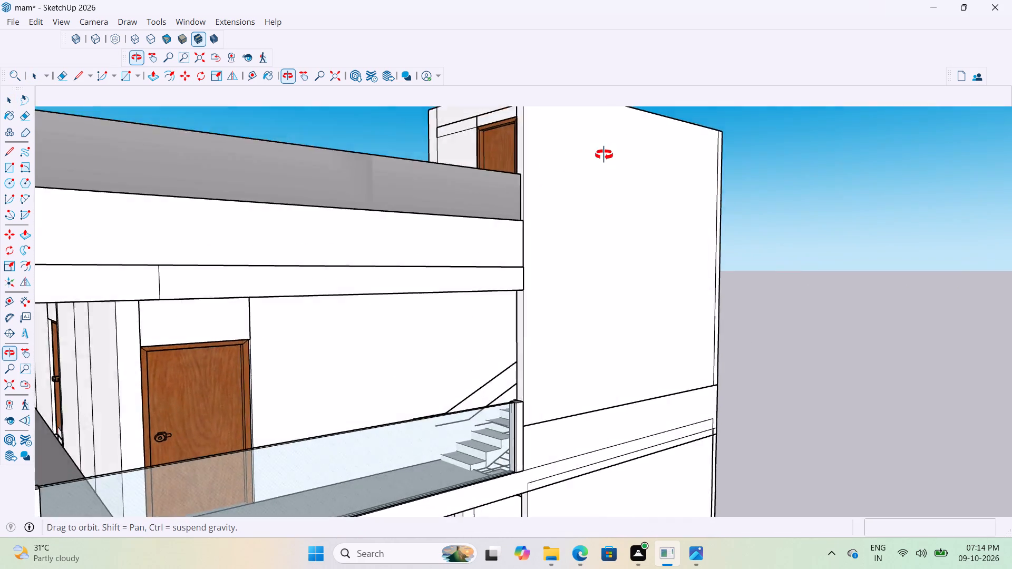
middle_click_drag(604, 155, 583, 268)
scroll(404, 268, "down", 9)
middle_click_drag(505, 312, 498, 287)
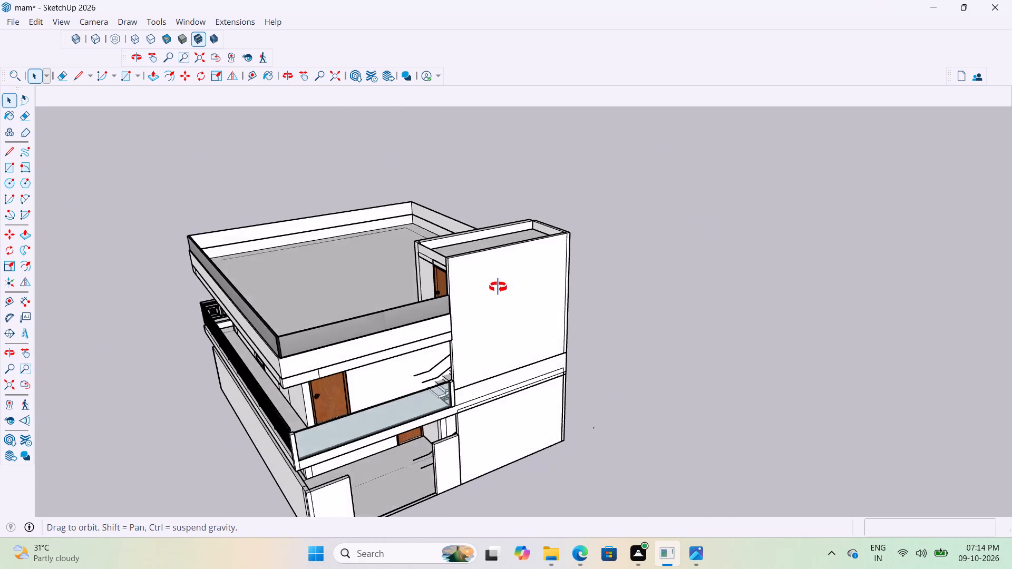
middle_click_drag(498, 287, 607, 255)
scroll(489, 302, "up", 8)
middle_click_drag(541, 288, 576, 175)
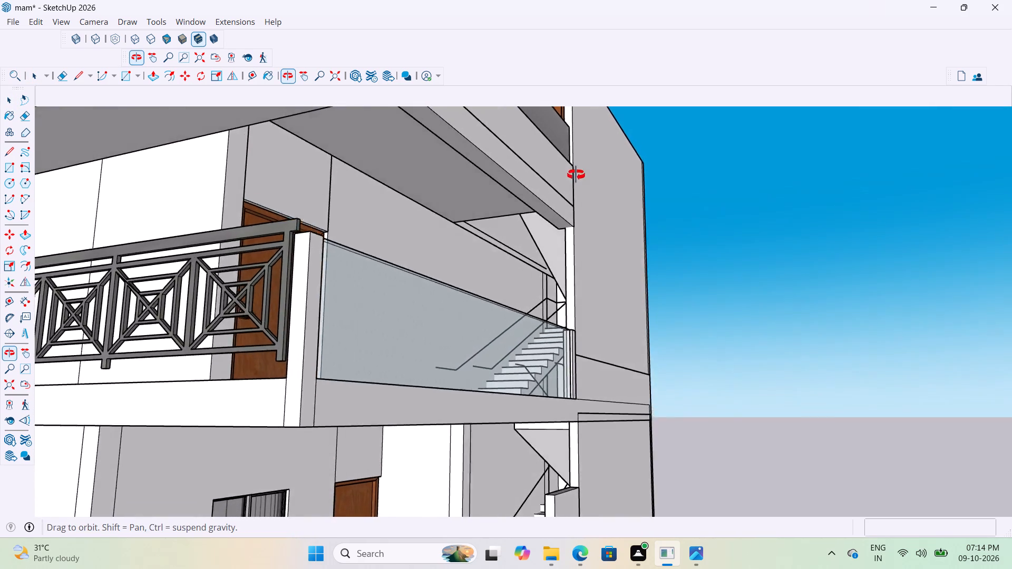
middle_click_drag(576, 175, 554, 221)
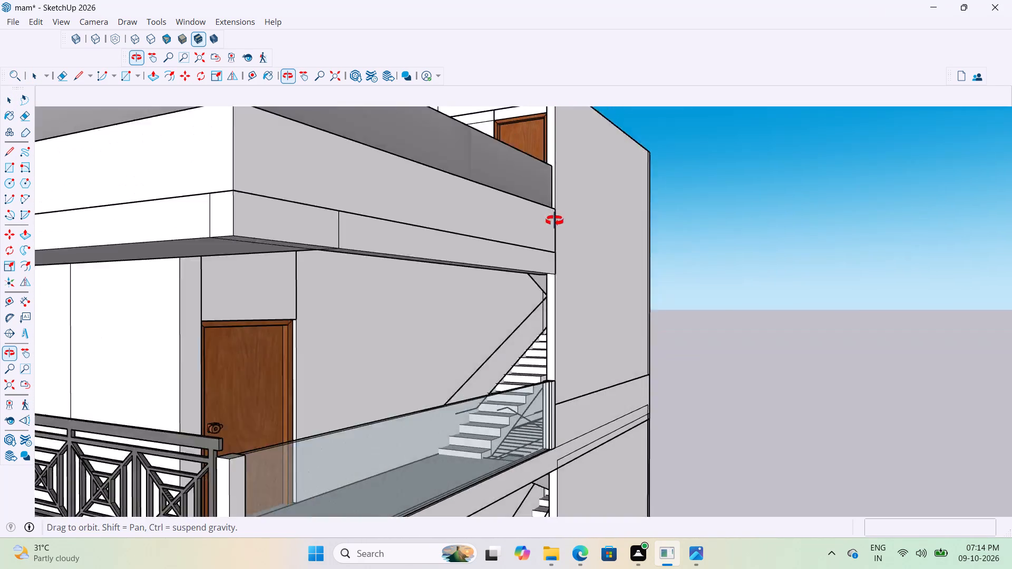
Examine the glass-railed balcony and the bottom of the upper staircase where it meets the balcony slab opening.
middle_click_drag(554, 221, 491, 253)
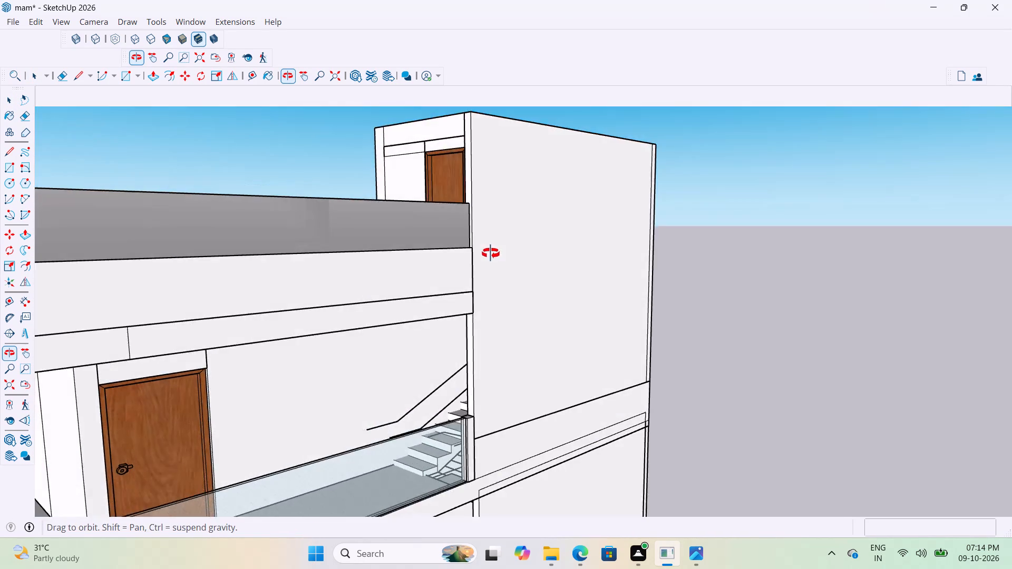
middle_click_drag(491, 253, 560, 275)
scroll(499, 497, "up", 2)
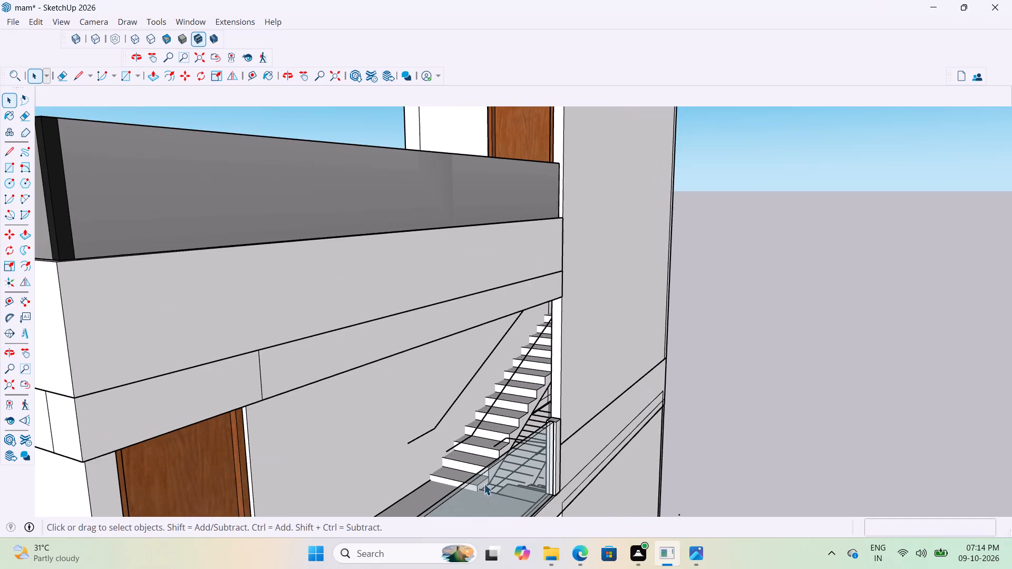
scroll(484, 484, "up", 1)
middle_click_drag(561, 463, 374, 479)
scroll(605, 306, "down", 10)
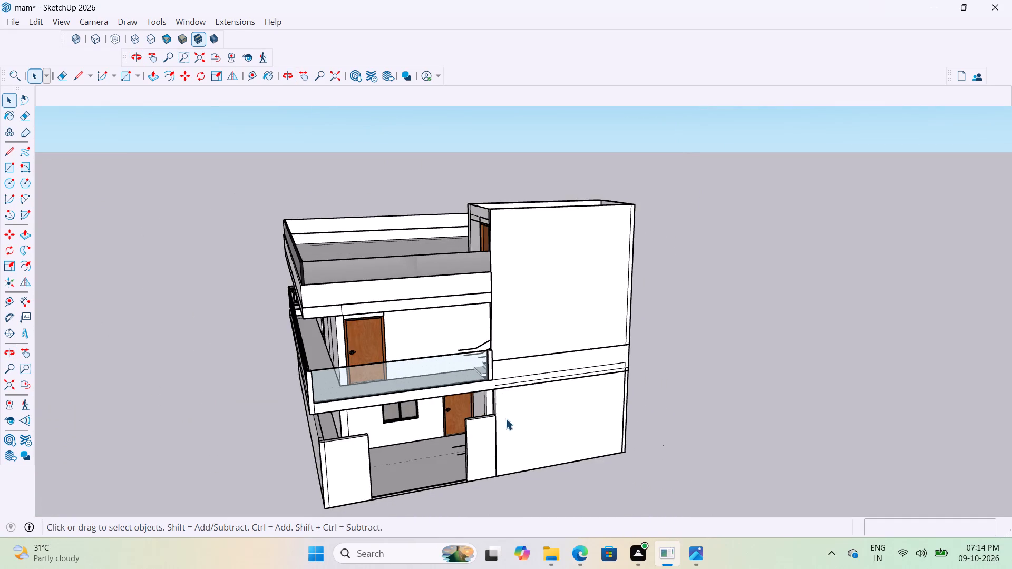
scroll(508, 380, "up", 7)
middle_click_drag(510, 359, 693, 331)
scroll(670, 365, "up", 3)
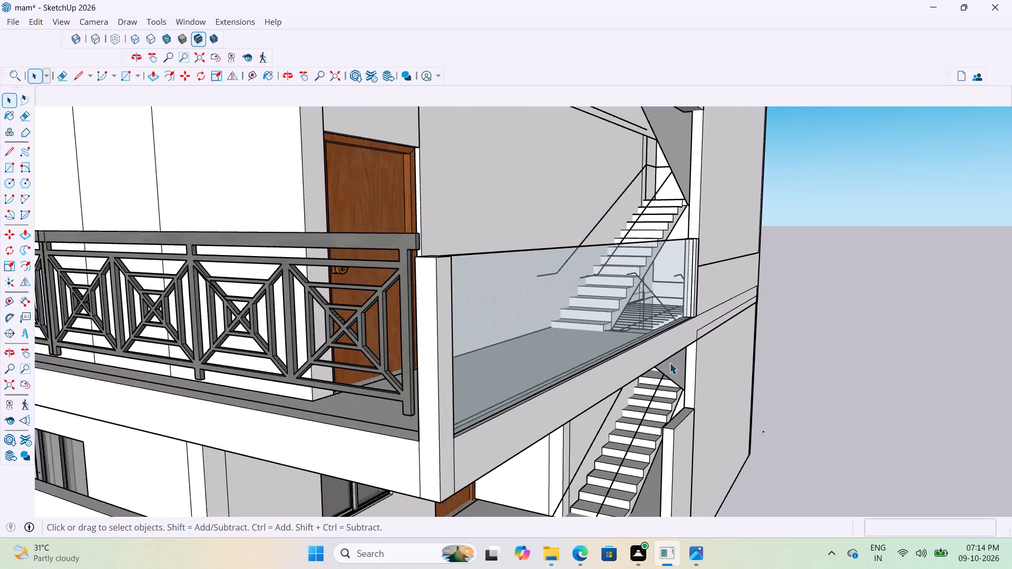
scroll(669, 362, "up", 3)
middle_click_drag(672, 356, 428, 450)
scroll(623, 233, "down", 10)
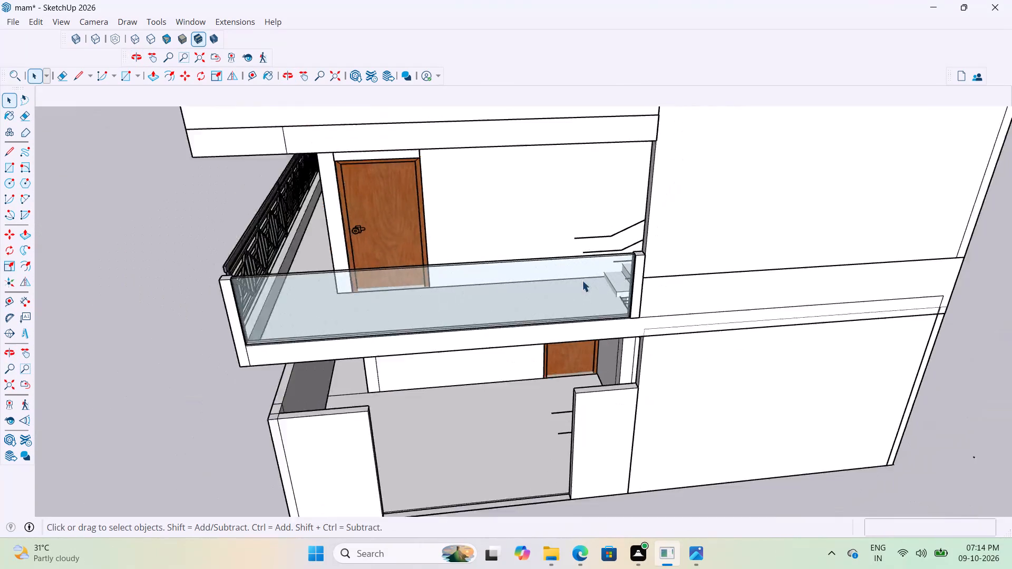
scroll(607, 273, "up", 12)
middle_click_drag(608, 253, 927, 290)
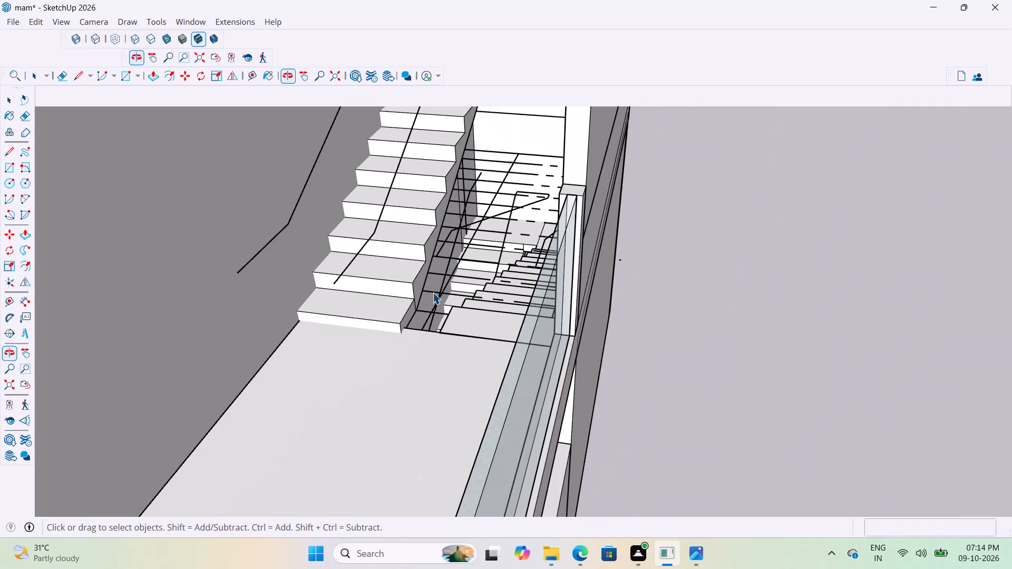
scroll(395, 282, "up", 10)
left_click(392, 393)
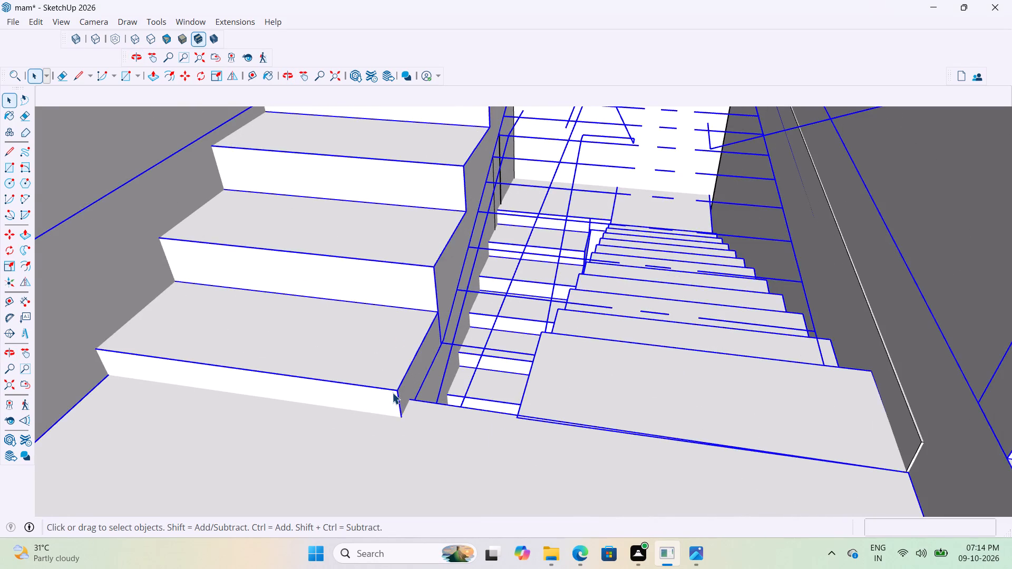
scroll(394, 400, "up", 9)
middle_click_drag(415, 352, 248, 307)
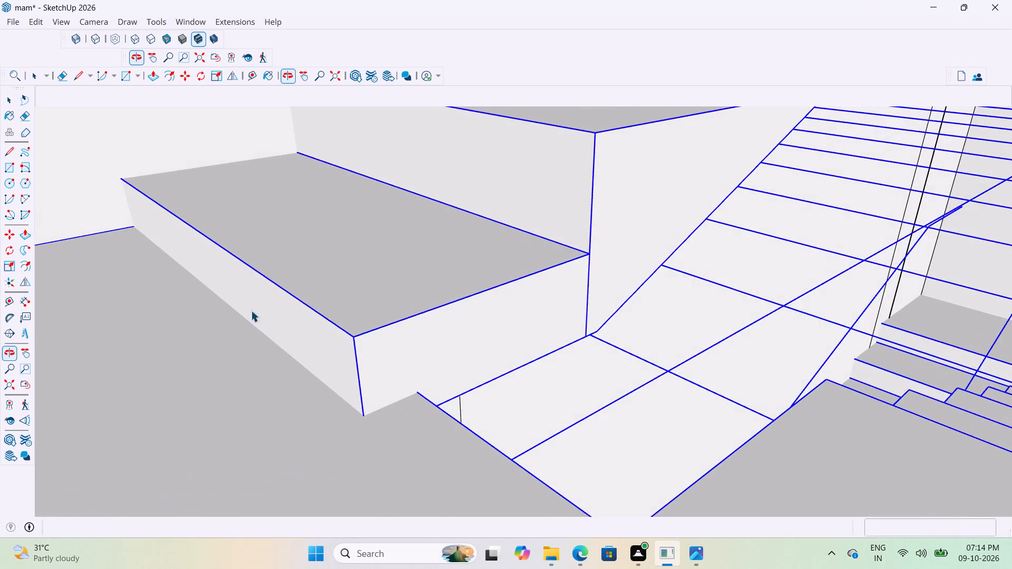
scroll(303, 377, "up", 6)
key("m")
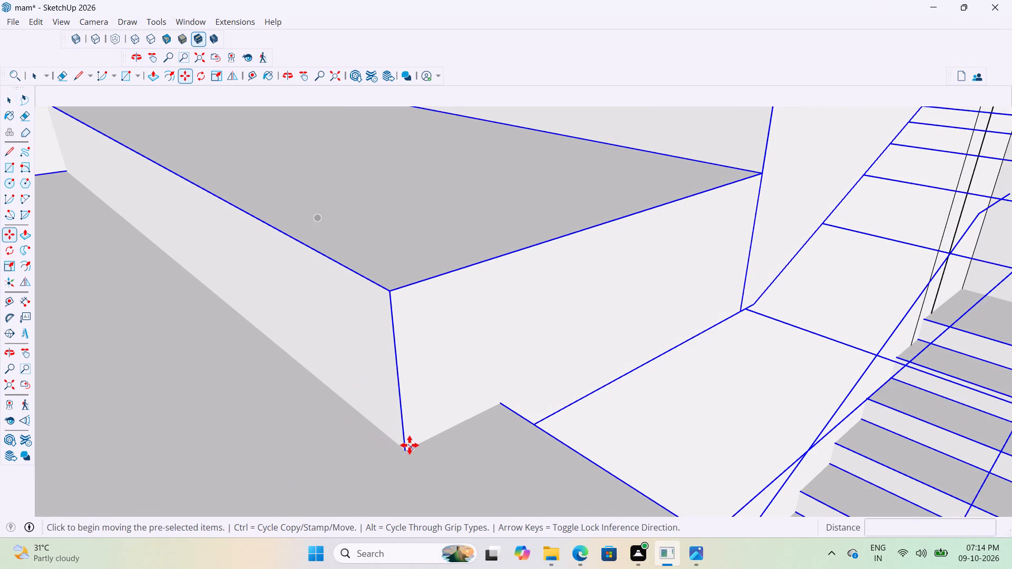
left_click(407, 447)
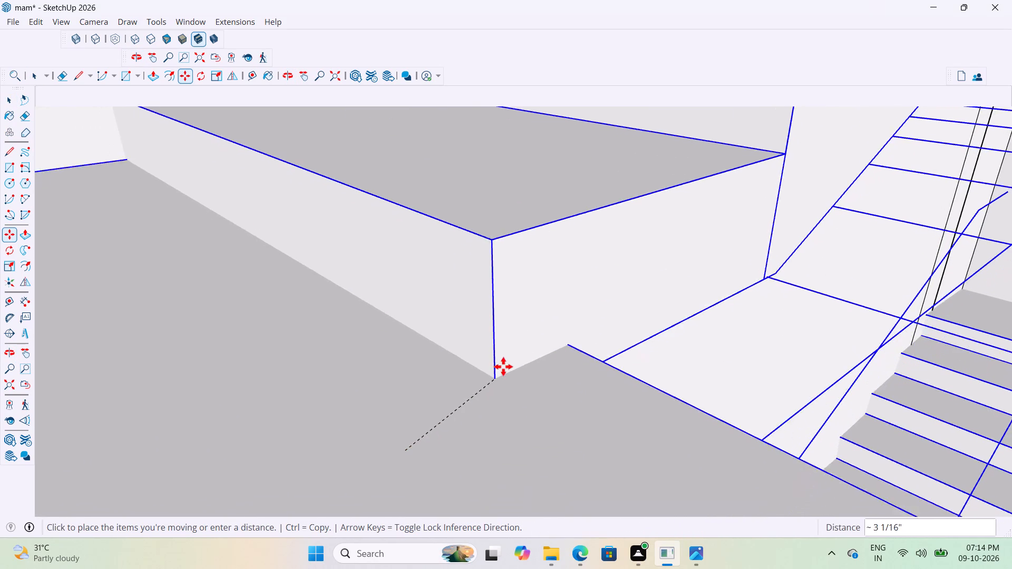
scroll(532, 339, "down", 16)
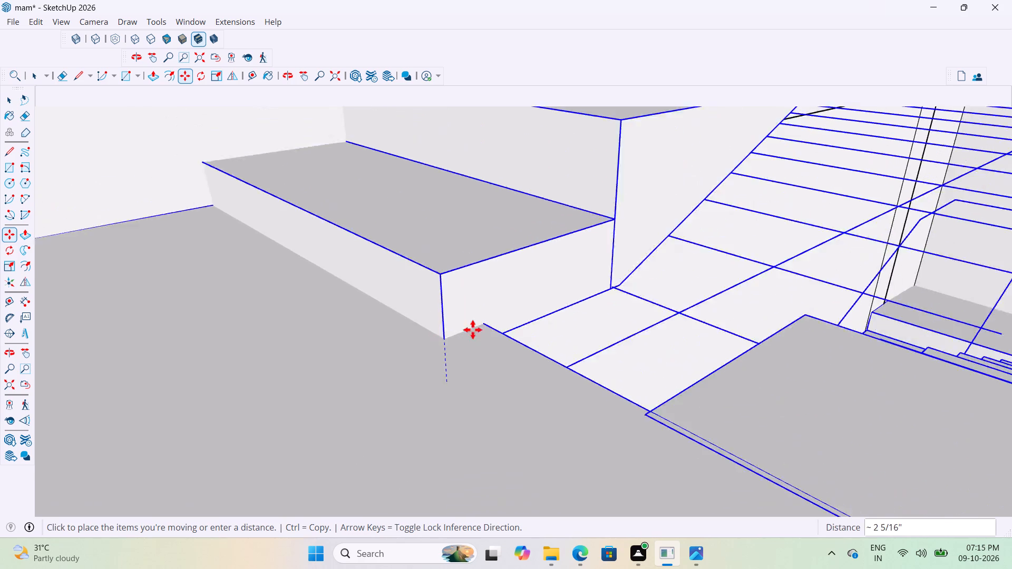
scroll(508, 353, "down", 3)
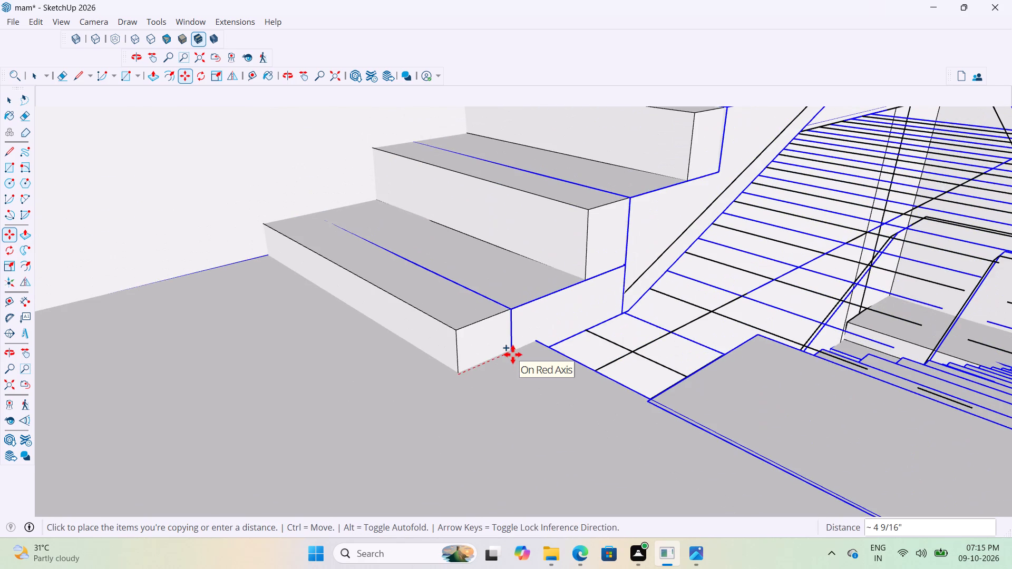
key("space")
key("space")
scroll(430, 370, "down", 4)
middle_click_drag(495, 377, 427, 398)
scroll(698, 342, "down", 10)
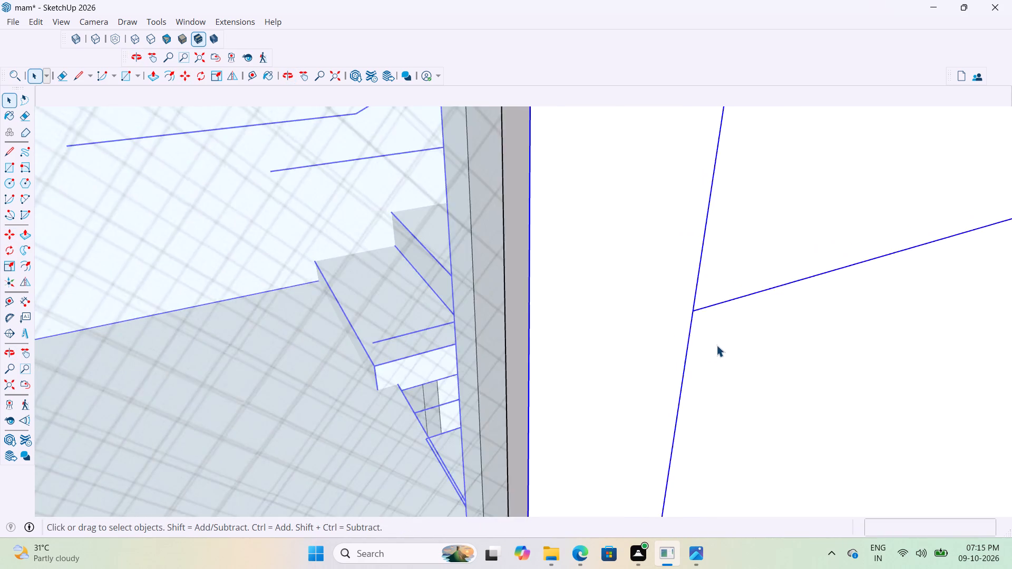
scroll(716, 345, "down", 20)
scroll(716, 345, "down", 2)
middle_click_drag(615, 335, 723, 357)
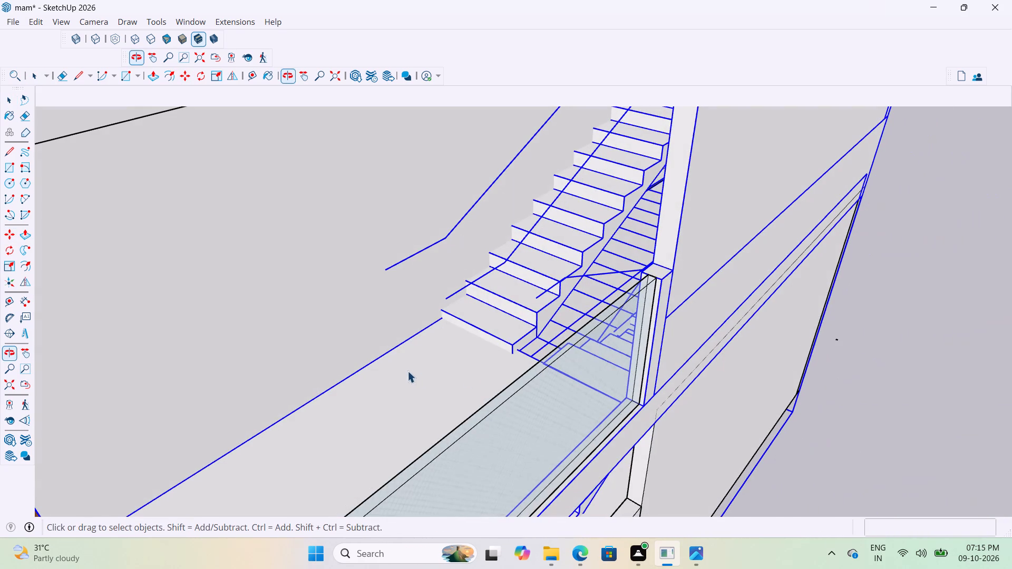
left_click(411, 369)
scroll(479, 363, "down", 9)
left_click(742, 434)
Open the building group and move the staircase along the red axis until the bottom step's lower corner meets the slab opening's edge; leave the group.
scroll(460, 336, "up", 4)
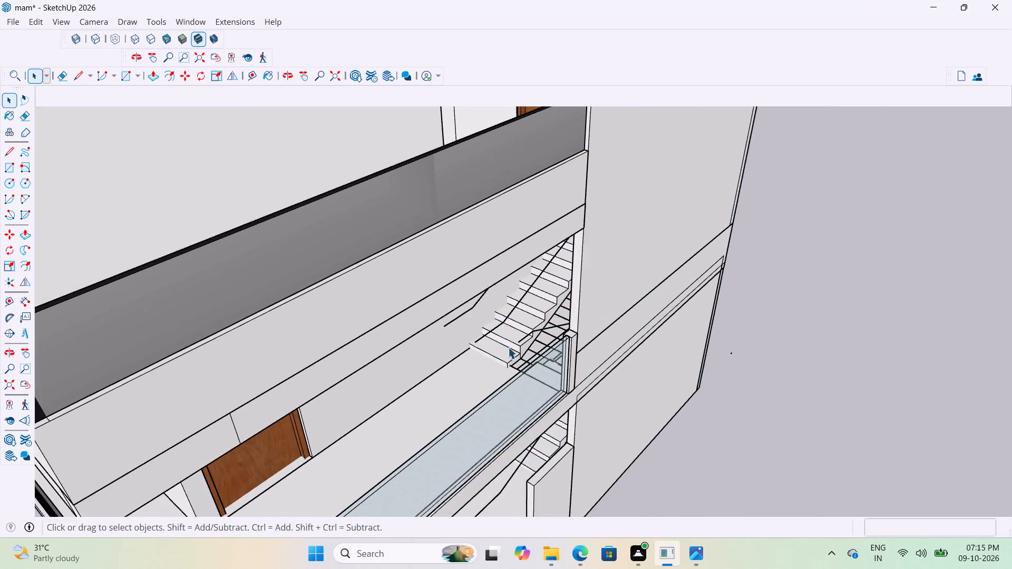
scroll(508, 347, "up", 3)
double_click(533, 359)
scroll(526, 367, "up", 7)
left_click(541, 366)
scroll(533, 392, "up", 7)
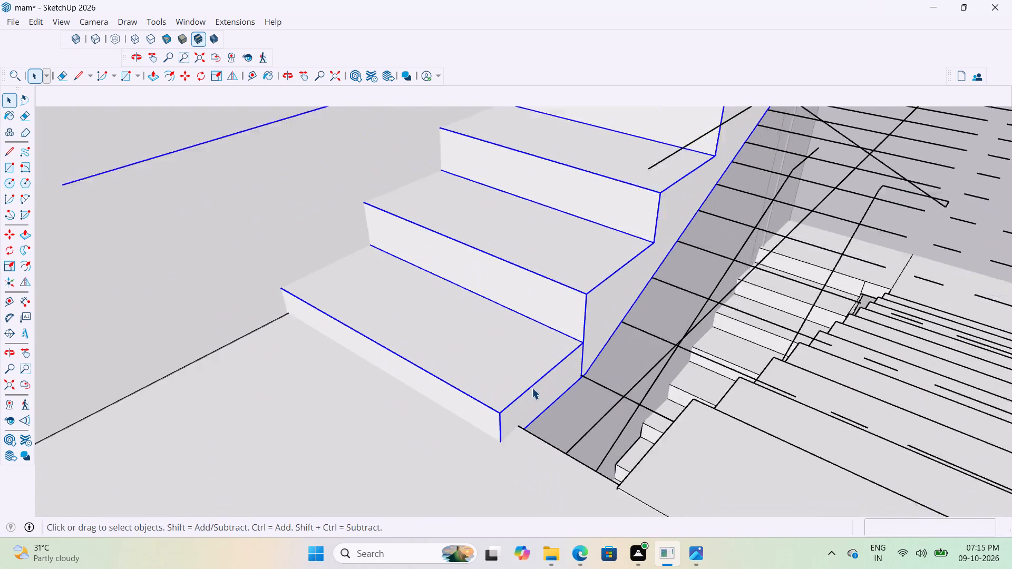
key("m")
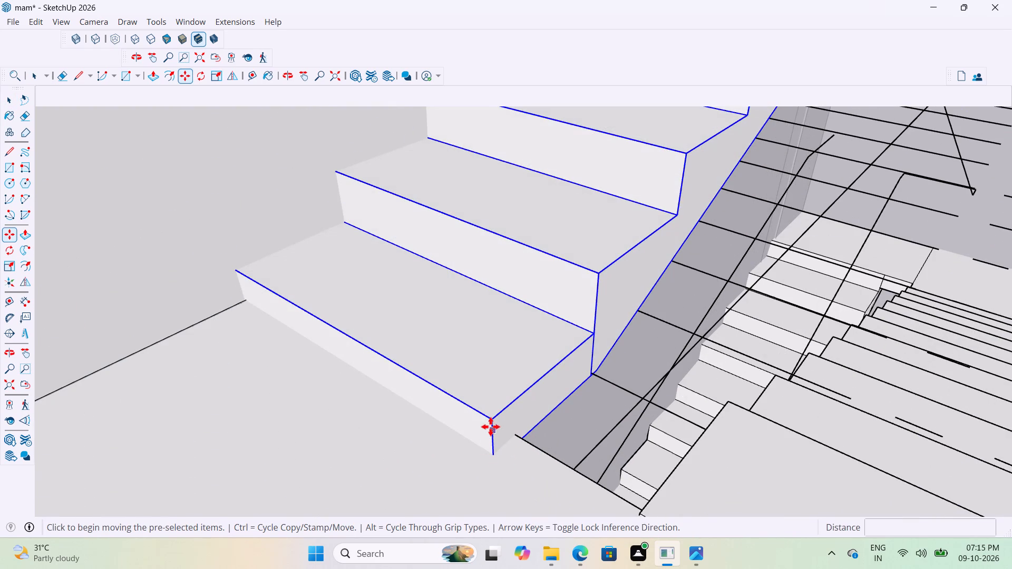
left_click(491, 421)
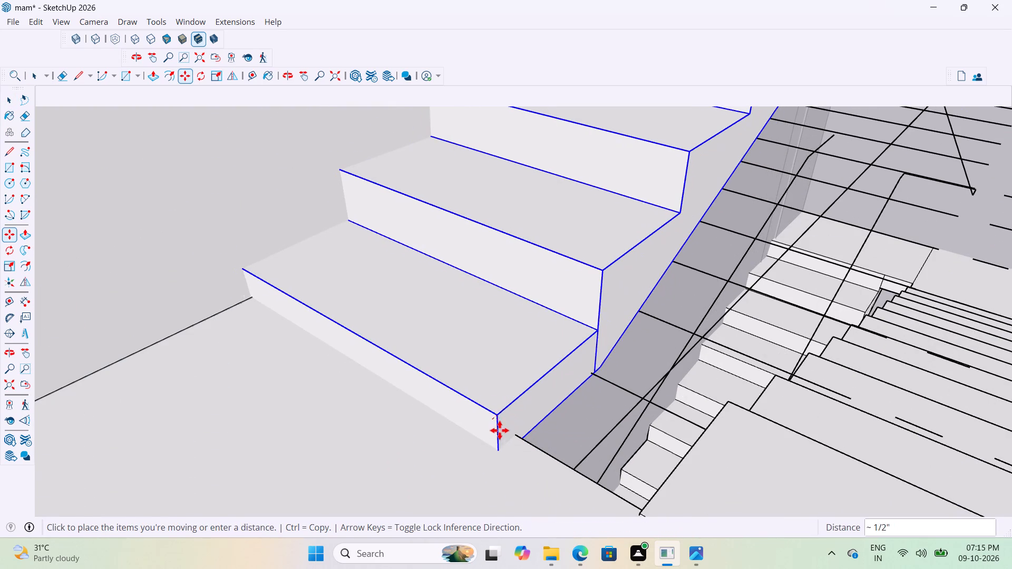
key("space")
scroll(490, 463, "up", 7)
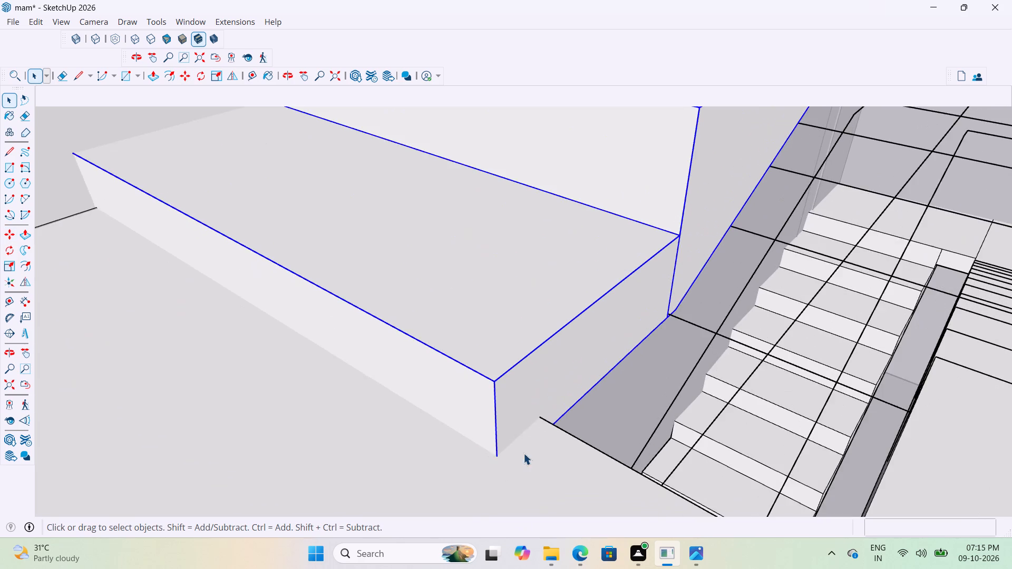
middle_click_drag(514, 445, 333, 409)
key("m")
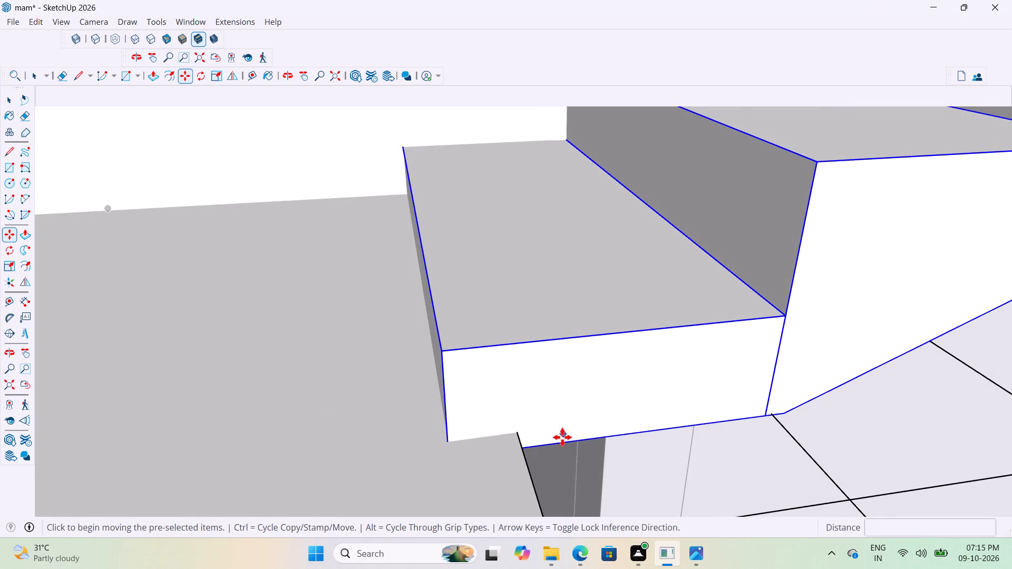
left_click(449, 440)
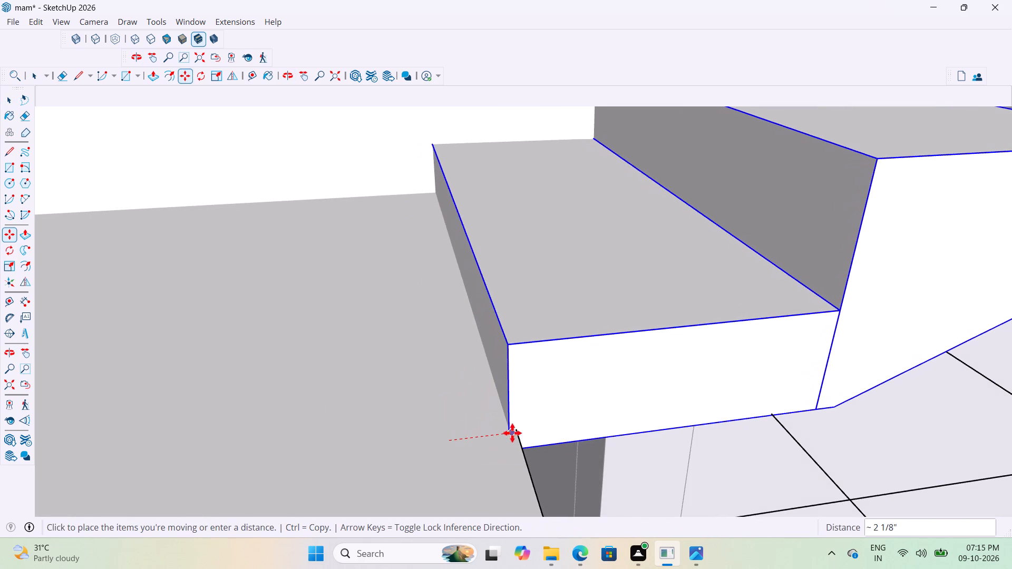
left_click(520, 433)
middle_click_drag(534, 425, 495, 408)
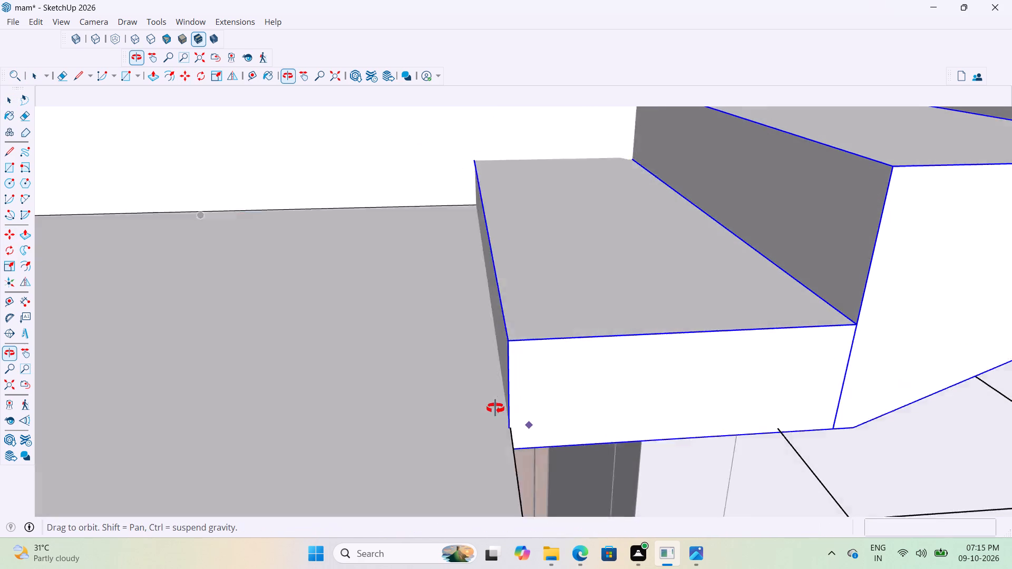
middle_click_drag(495, 408, 458, 399)
scroll(573, 476, "up", 4)
scroll(569, 469, "down", 4)
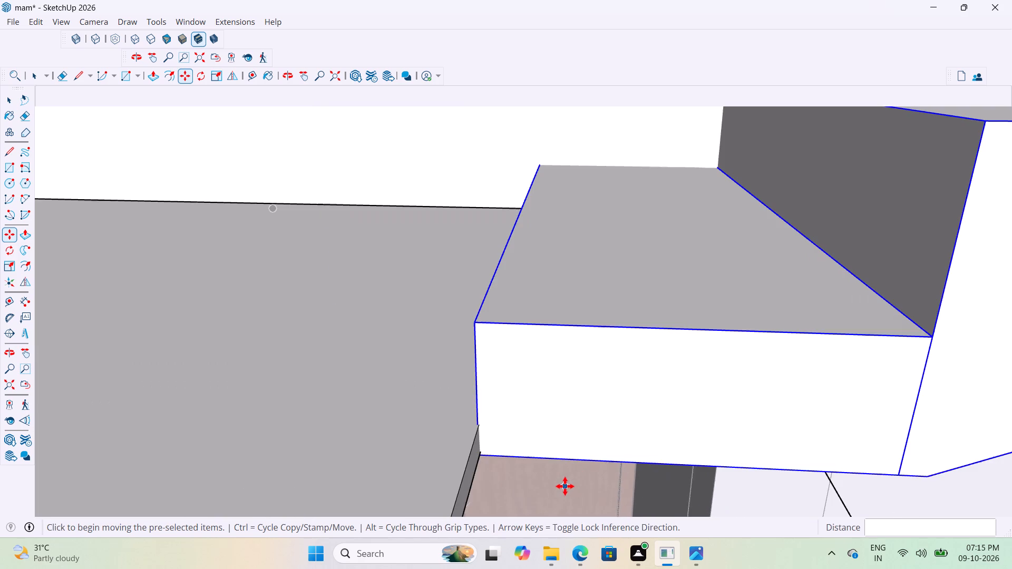
middle_click_drag(554, 465, 550, 460)
scroll(551, 460, "down", 9)
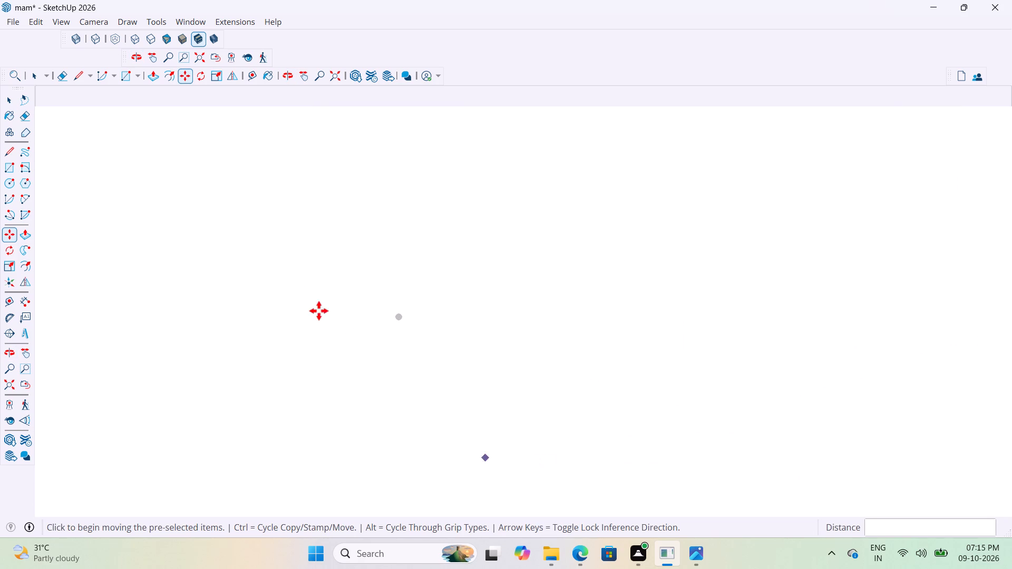
scroll(398, 363, "down", 3)
key("space")
left_click(336, 78)
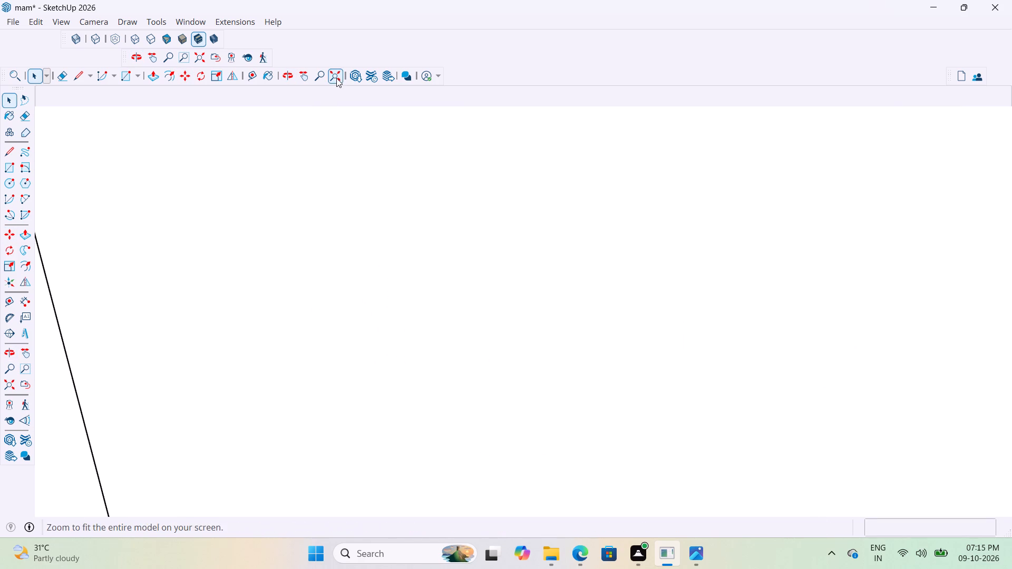
scroll(531, 387, "down", 5)
left_click(793, 418)
Examine how the repositioned staircase's bottom step meets the balcony floor, from above, close up and through the glass railing.
scroll(663, 453, "up", 9)
middle_click_drag(672, 414, 570, 427)
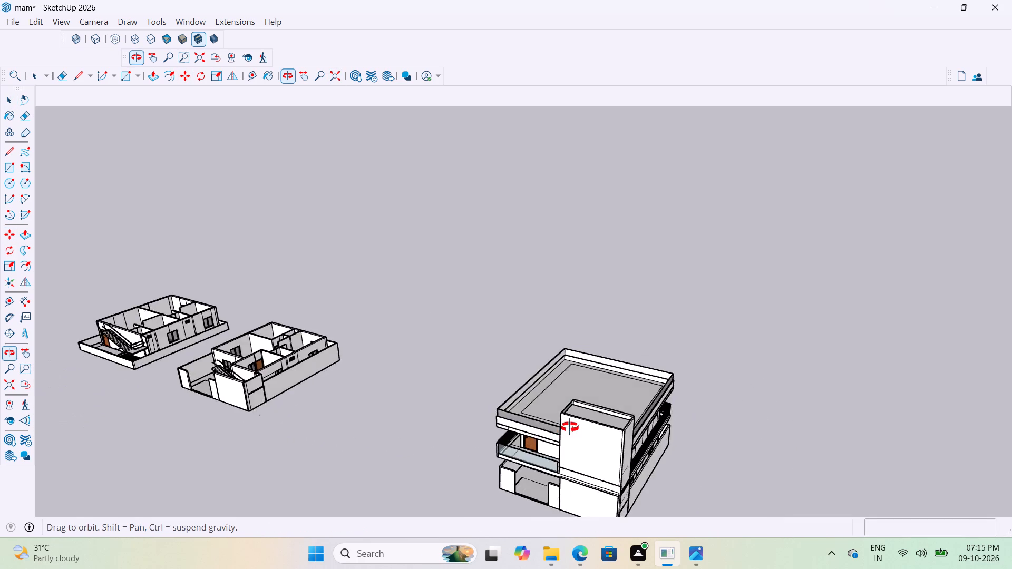
middle_click_drag(570, 427, 737, 411)
scroll(703, 433, "up", 16)
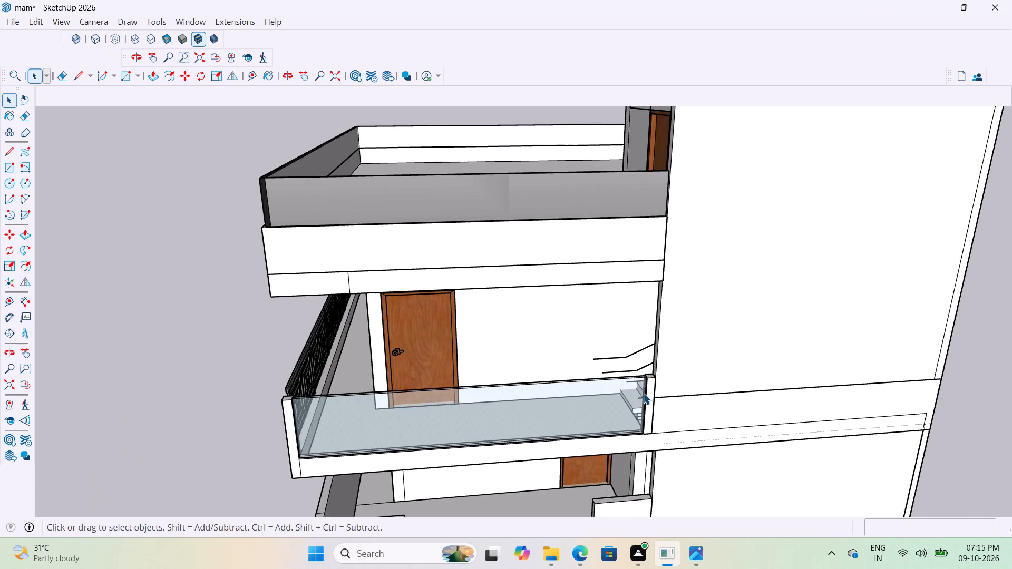
middle_click_drag(643, 393, 715, 401)
scroll(622, 382, "up", 7)
middle_click_drag(678, 369, 717, 403)
scroll(745, 454, "up", 5)
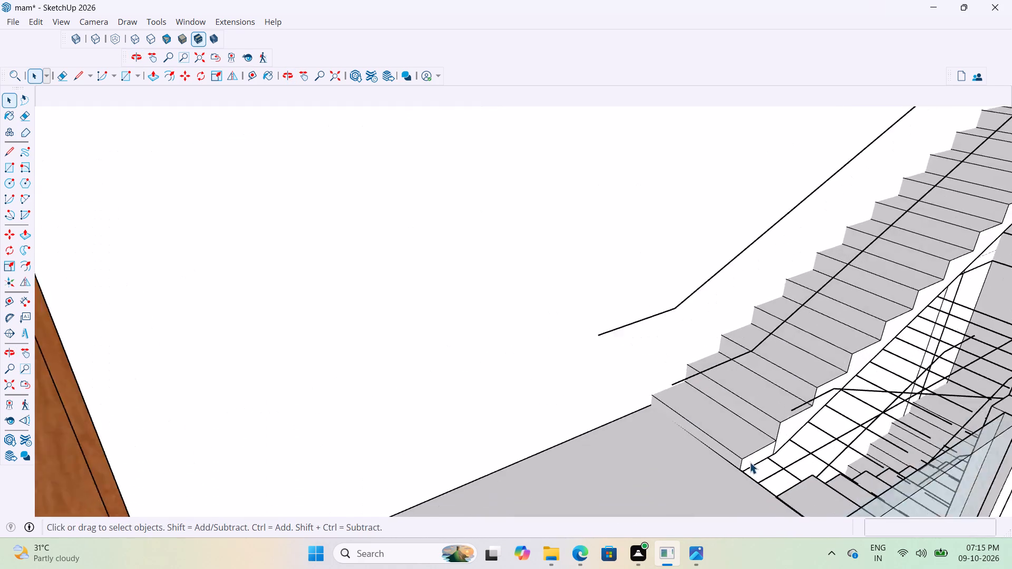
scroll(750, 462, "up", 4)
middle_click_drag(746, 460, 668, 467)
scroll(604, 447, "down", 10)
middle_click_drag(679, 452, 669, 469)
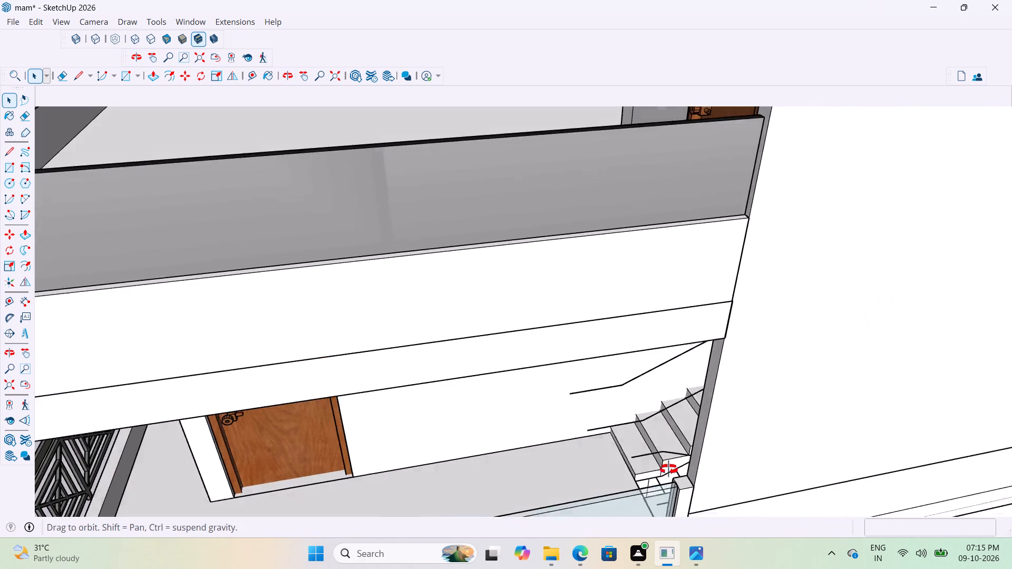
middle_click_drag(669, 469, 657, 473)
scroll(611, 493, "up", 8)
scroll(665, 456, "down", 5)
middle_click_drag(665, 458, 623, 473)
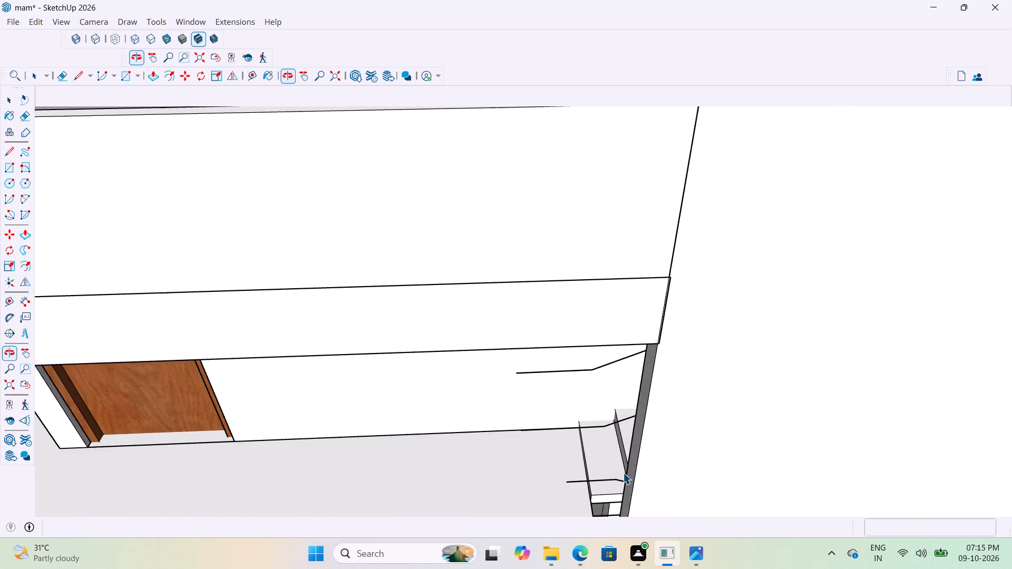
middle_click_drag(623, 473, 631, 478)
scroll(606, 464, "down", 10)
scroll(604, 489, "up", 17)
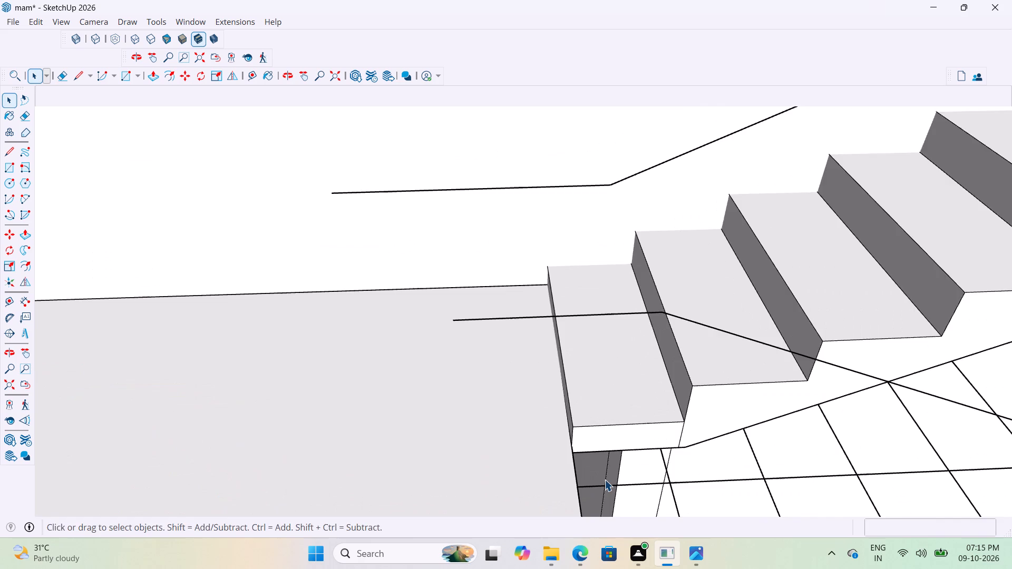
middle_click_drag(605, 478, 639, 460)
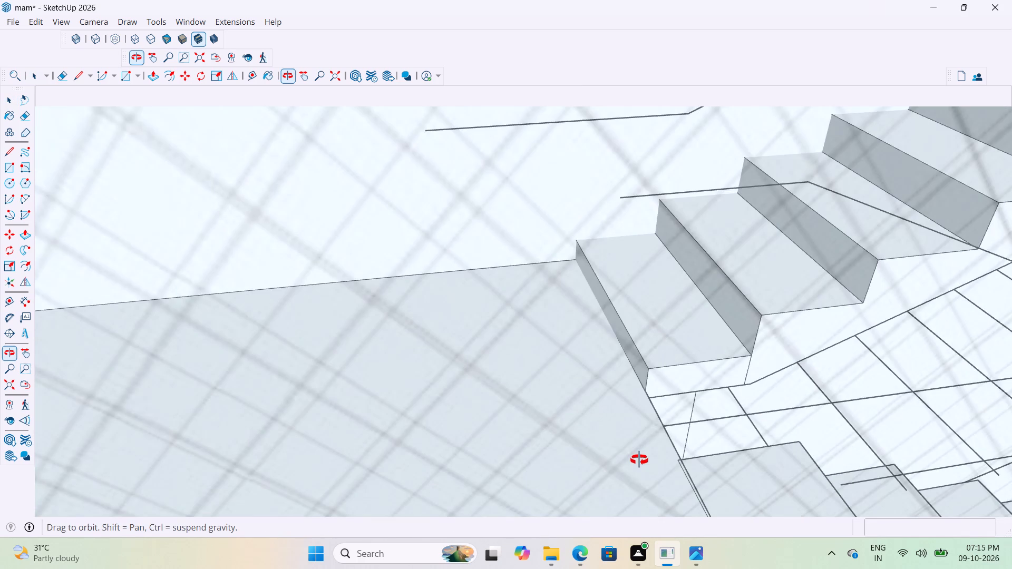
middle_click_drag(639, 460, 627, 456)
scroll(627, 456, "up", 1)
scroll(610, 436, "down", 20)
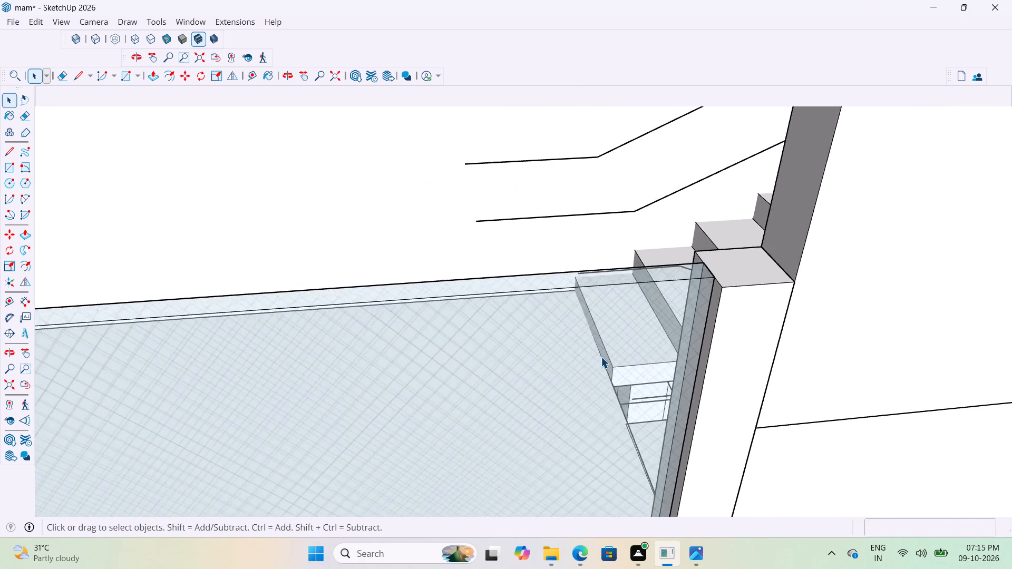
scroll(601, 357, "down", 14)
scroll(611, 337, "down", 18)
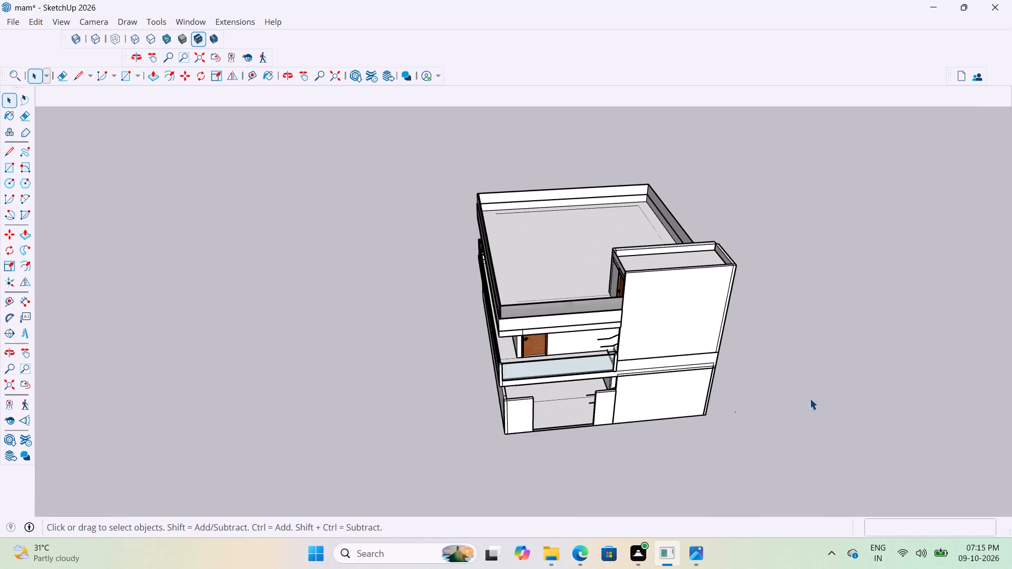
left_click(810, 398)
scroll(585, 391, "up", 4)
middle_click_drag(620, 349, 785, 323)
scroll(725, 312, "up", 8)
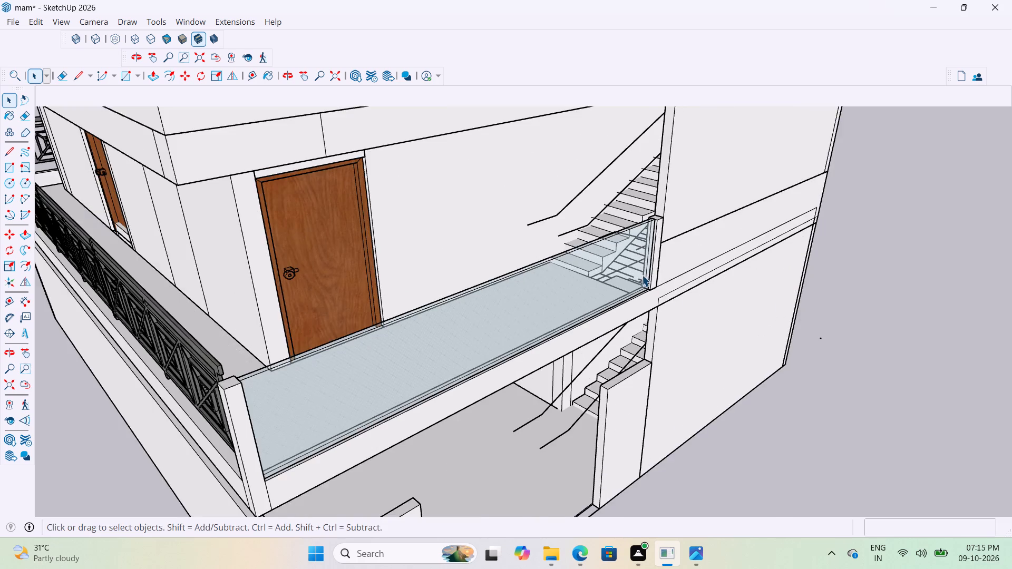
Examine how the staircase's lower steps meet the balcony floor and the slab opening beside the glass railing.
middle_click_drag(645, 264, 757, 275)
scroll(640, 267, "up", 10)
left_click(565, 232)
scroll(528, 240, "up", 5)
double_click(541, 232)
left_click(524, 234)
middle_click_drag(488, 236, 591, 220)
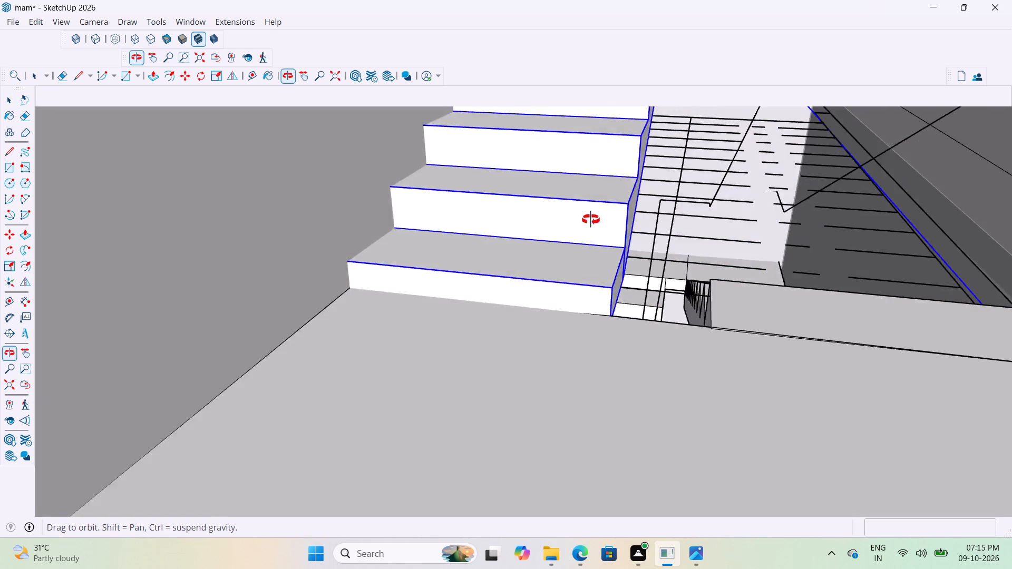
middle_click_drag(591, 220, 474, 243)
scroll(405, 285, "down", 3)
scroll(493, 346, "down", 10)
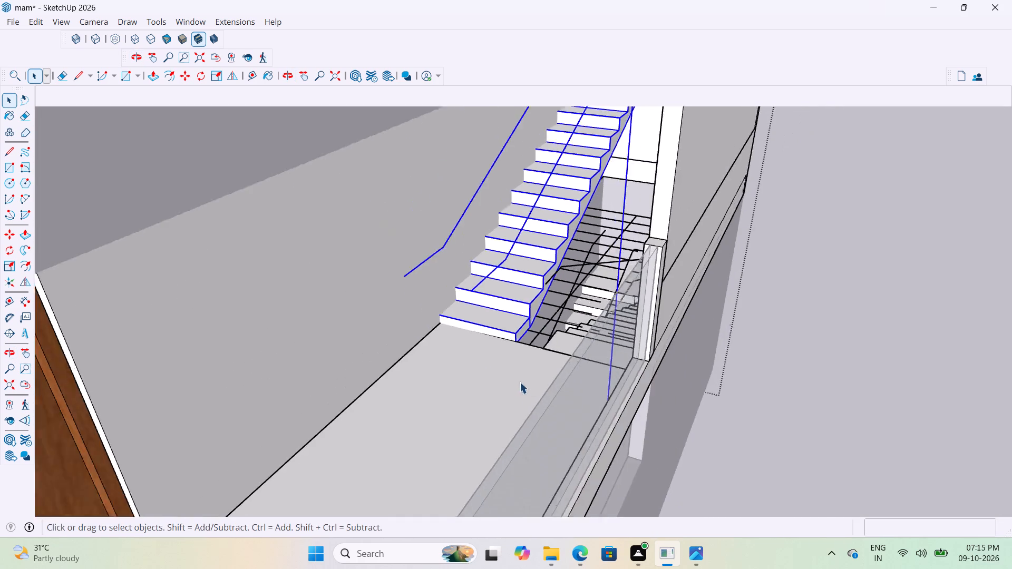
scroll(520, 382, "down", 18)
left_click(724, 411)
Examine the roof terrace parapet and the corner of its grey railing, inside and outside the upper floor group.
middle_click_drag(597, 440, 402, 413)
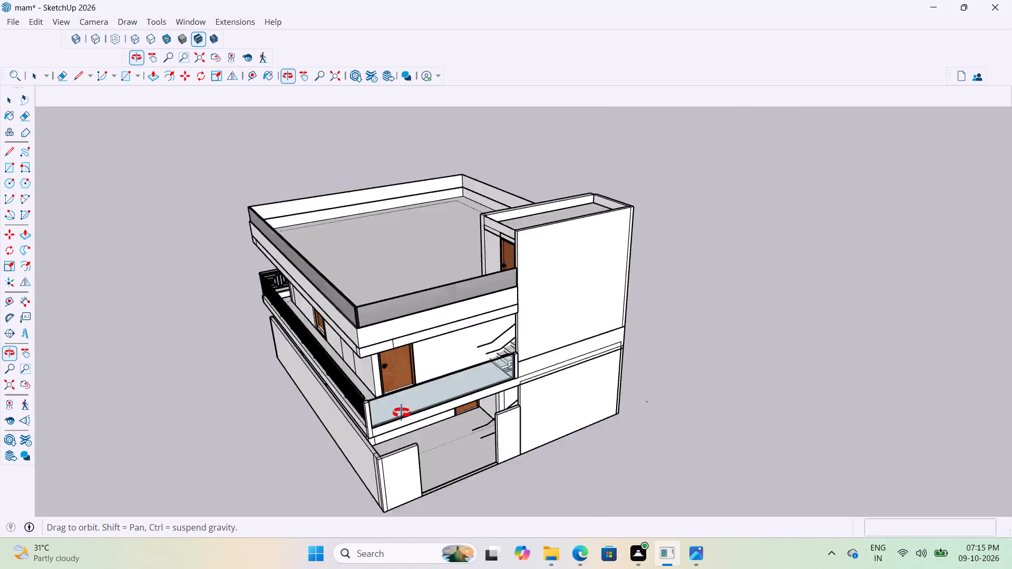
middle_click_drag(402, 413, 279, 354)
scroll(327, 274, "up", 8)
middle_click_drag(343, 241, 442, 273)
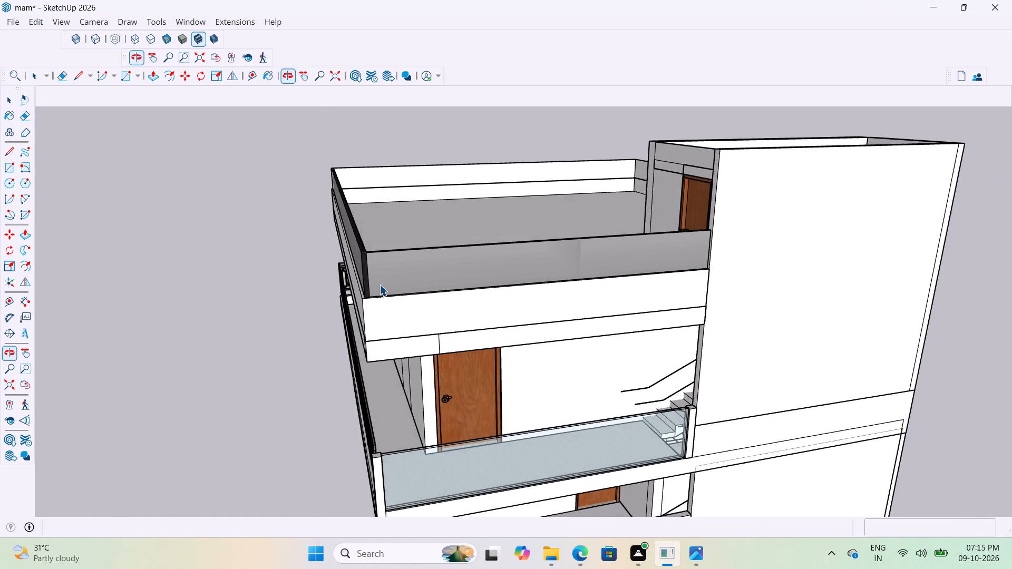
scroll(303, 292, "up", 6)
scroll(279, 302, "down", 5)
scroll(329, 335, "up", 1)
scroll(331, 337, "down", 3)
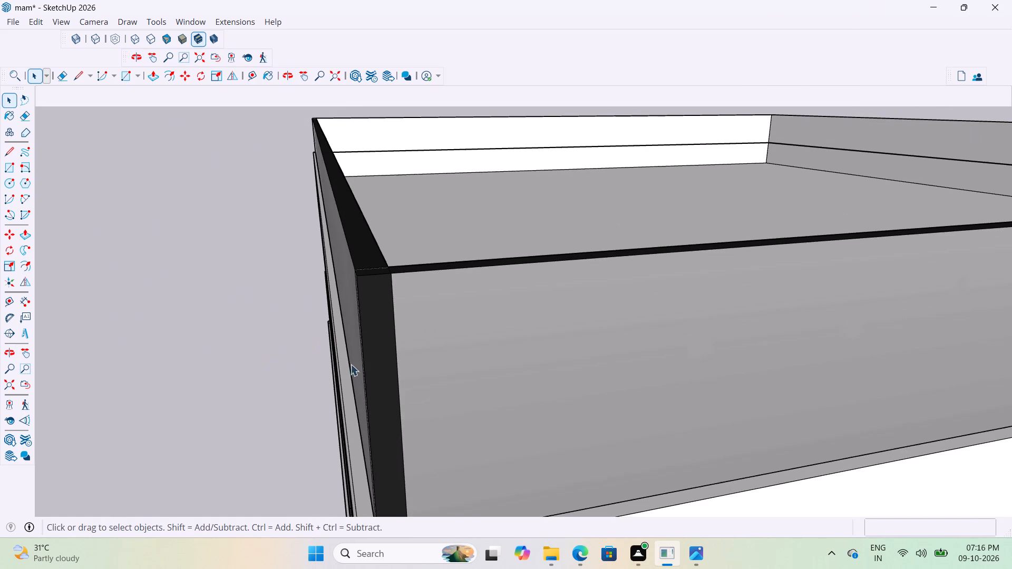
middle_click_drag(373, 399, 293, 440)
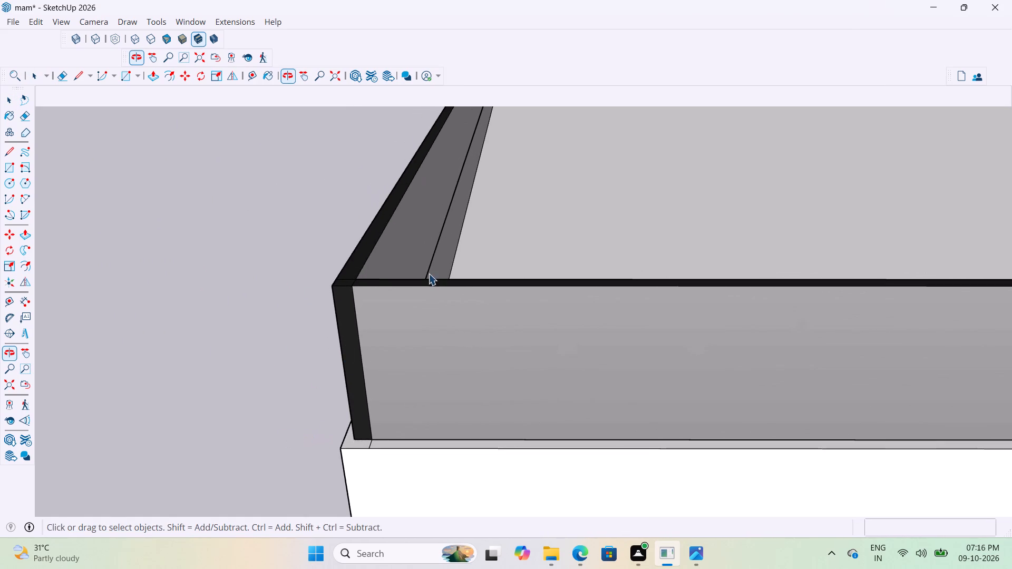
scroll(427, 272, "up", 3)
middle_click_drag(419, 272, 373, 295)
scroll(234, 358, "down", 9)
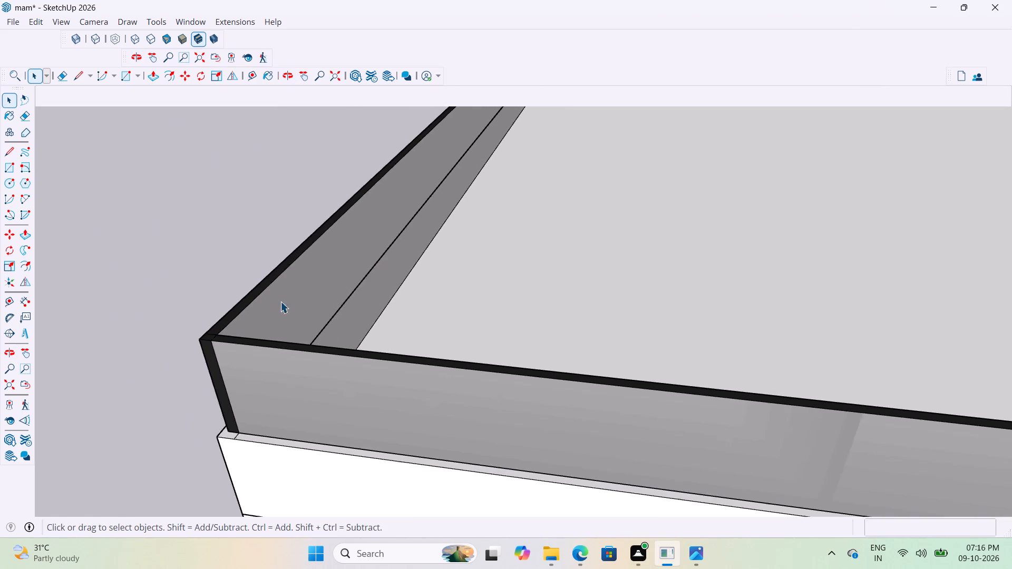
scroll(280, 301, "down", 11)
scroll(328, 352, "up", 3)
double_click(356, 331)
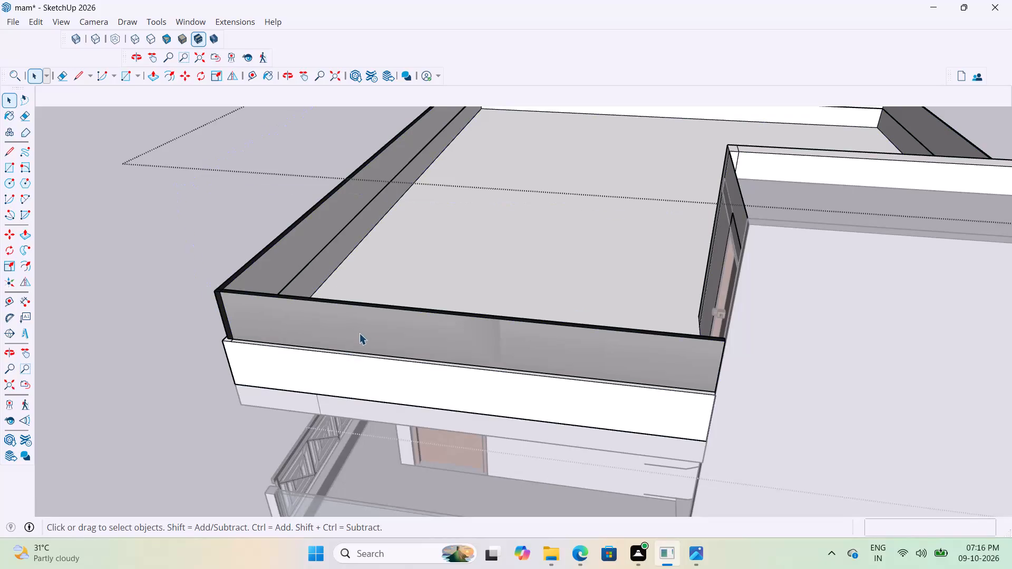
left_click(366, 338)
scroll(345, 331, "up", 1)
scroll(345, 331, "down", 10)
left_click(109, 324)
Open the upper floor group, sample the Glass_Safety_01 material from the balcony's glass railing and apply it to the roof railing.
middle_click_drag(503, 341, 535, 295)
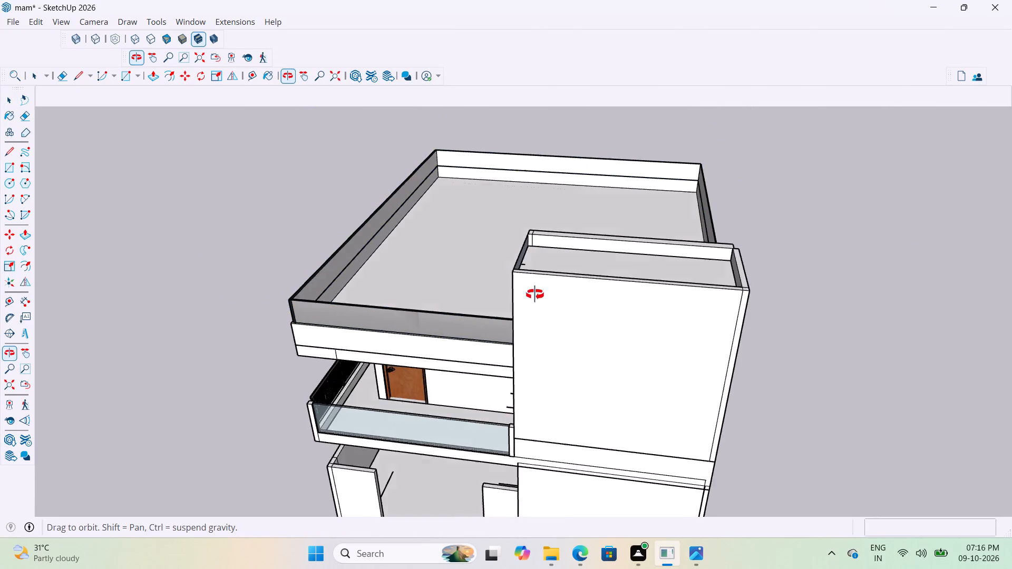
middle_click_drag(535, 295, 557, 262)
scroll(449, 396, "up", 3)
scroll(418, 327, "up", 1)
scroll(414, 329, "down", 5)
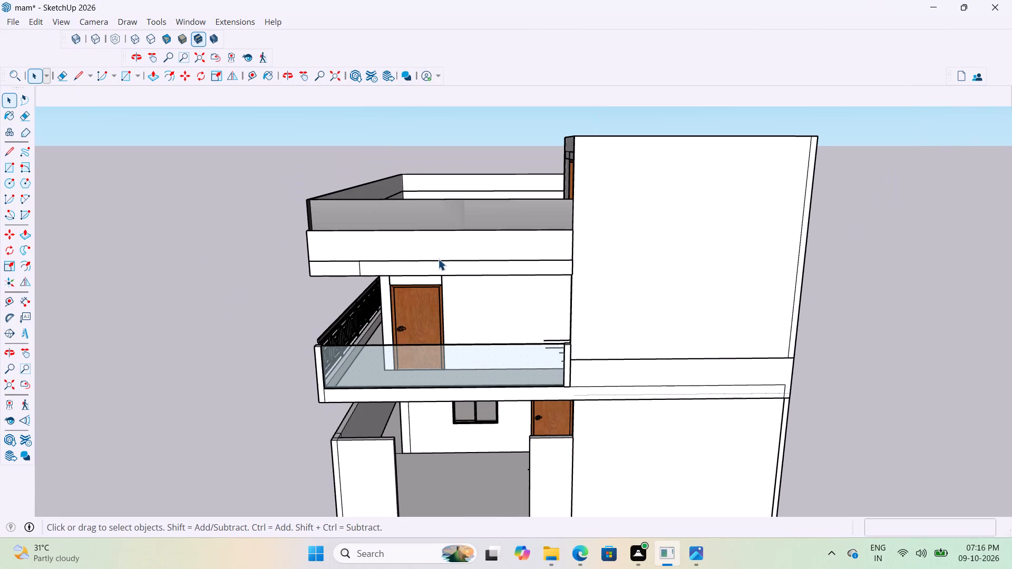
double_click(440, 245)
scroll(450, 240, "up", 2)
key("b")
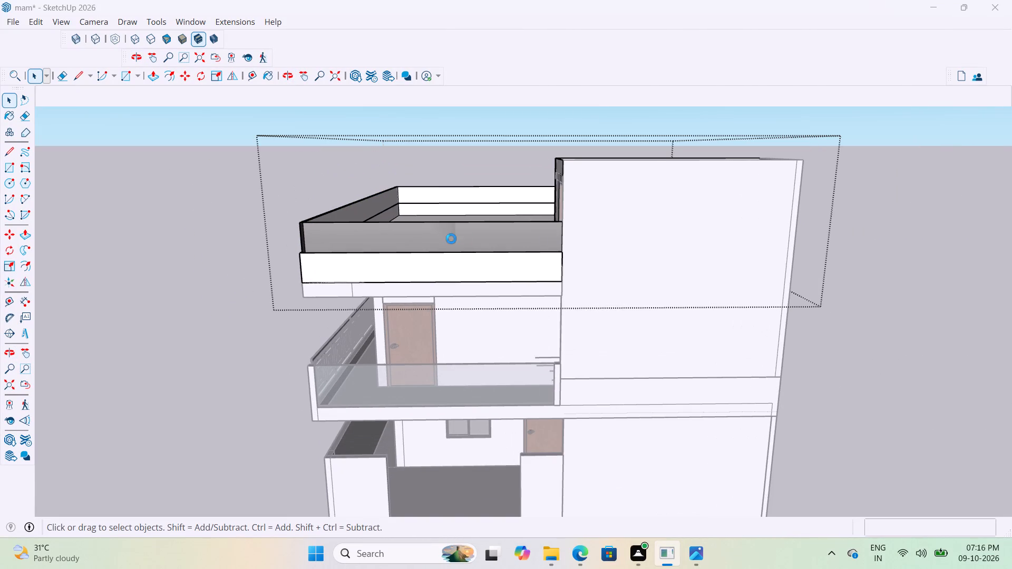
scroll(785, 449, "down", 3)
left_click(793, 433)
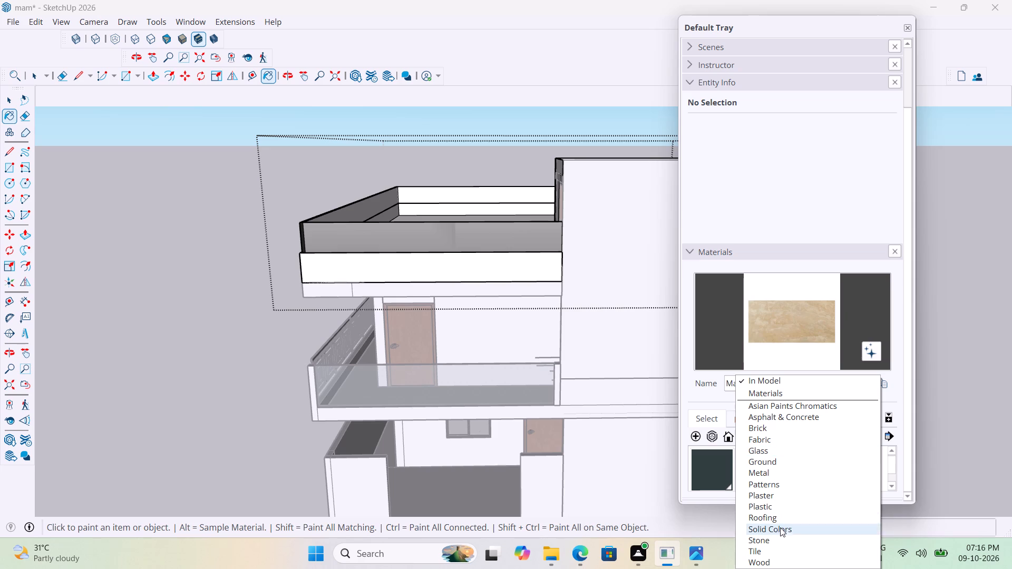
left_click(915, 369)
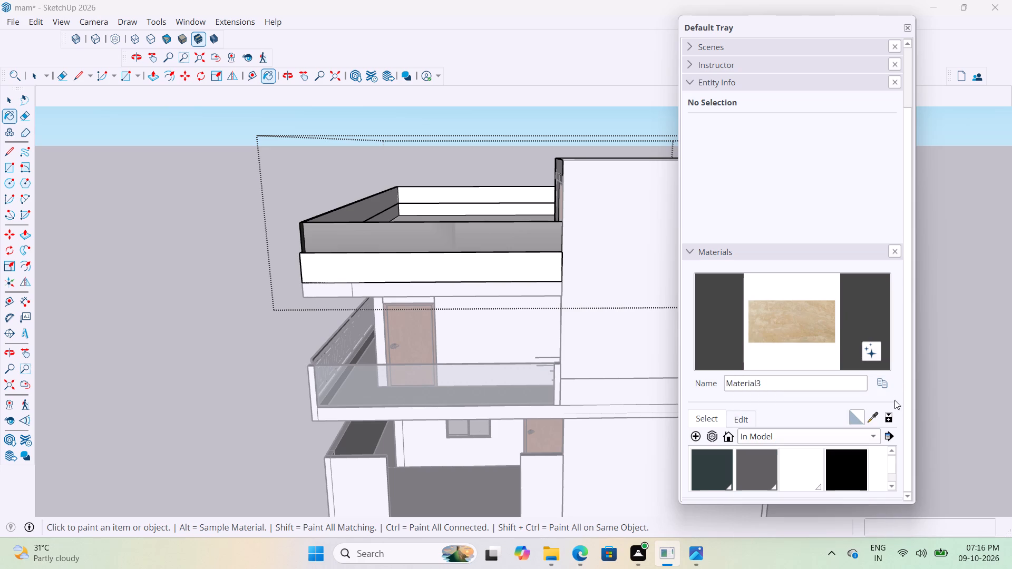
left_click(877, 417)
scroll(513, 394, "up", 3)
left_click(516, 386)
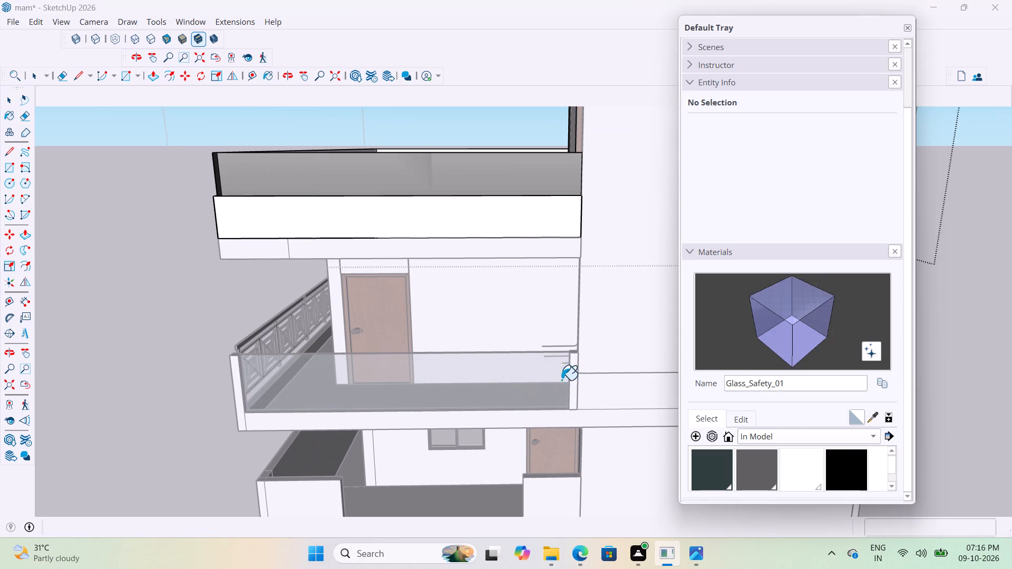
left_click(492, 176)
scroll(539, 200, "down", 3)
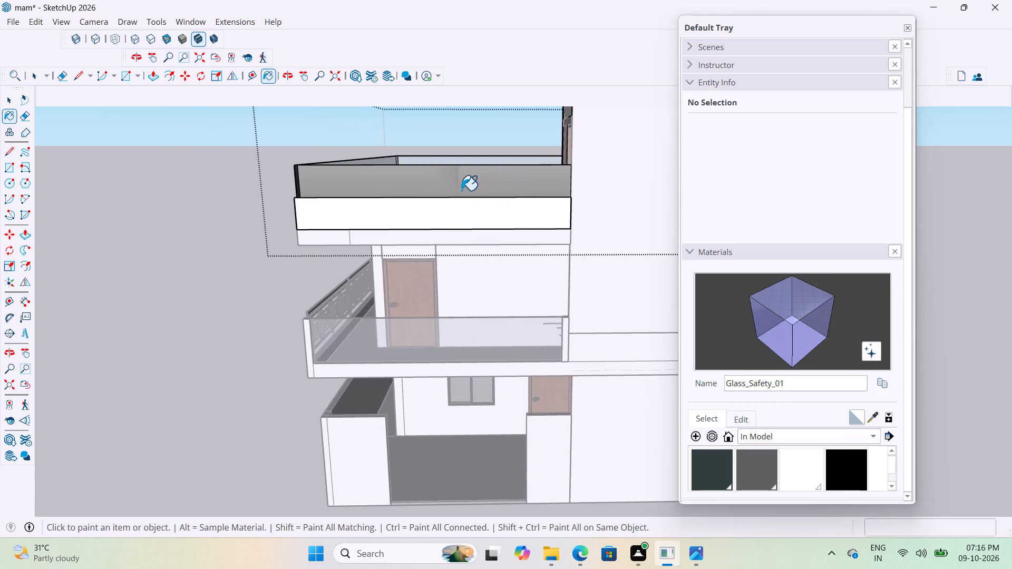
scroll(461, 190, "up", 3)
left_click(466, 186)
Open the roof railing group and paint its grey outer faces above the glass balcony and the adjoining long side with Glass_Safety_01.
middle_click_drag(475, 193, 579, 257)
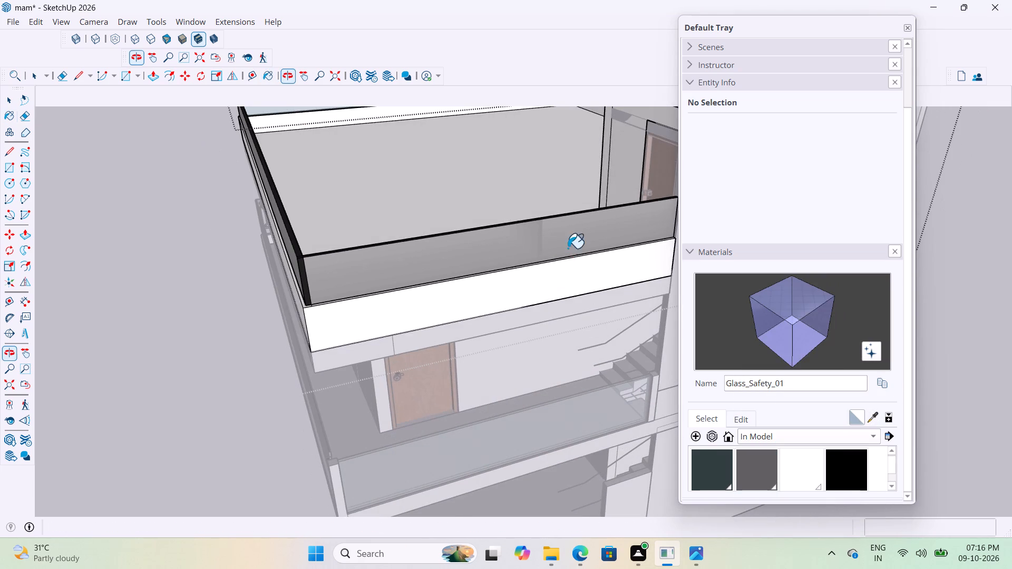
key("space")
double_click(527, 257)
left_click(522, 248)
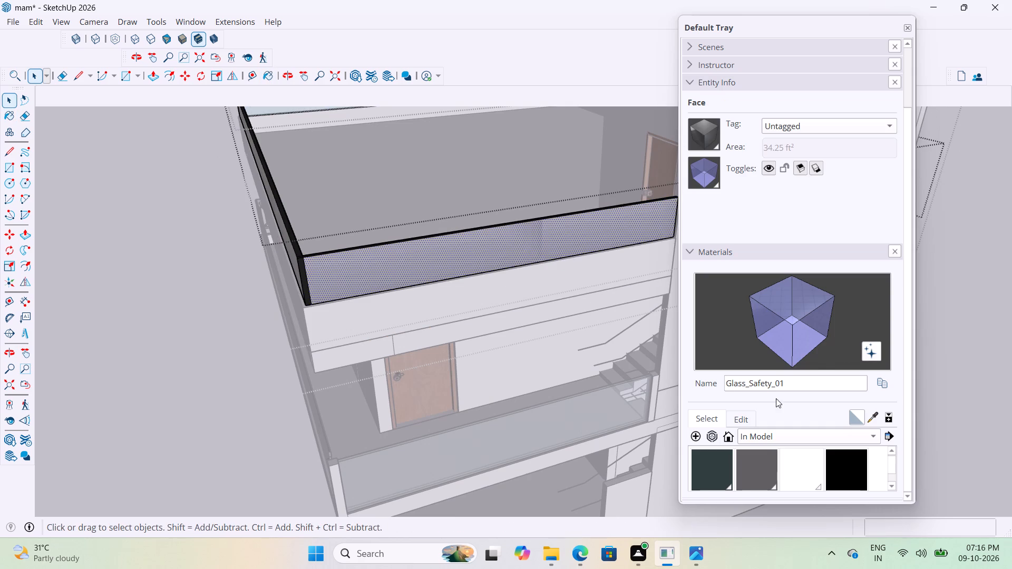
scroll(750, 423, "down", 3)
left_click(777, 341)
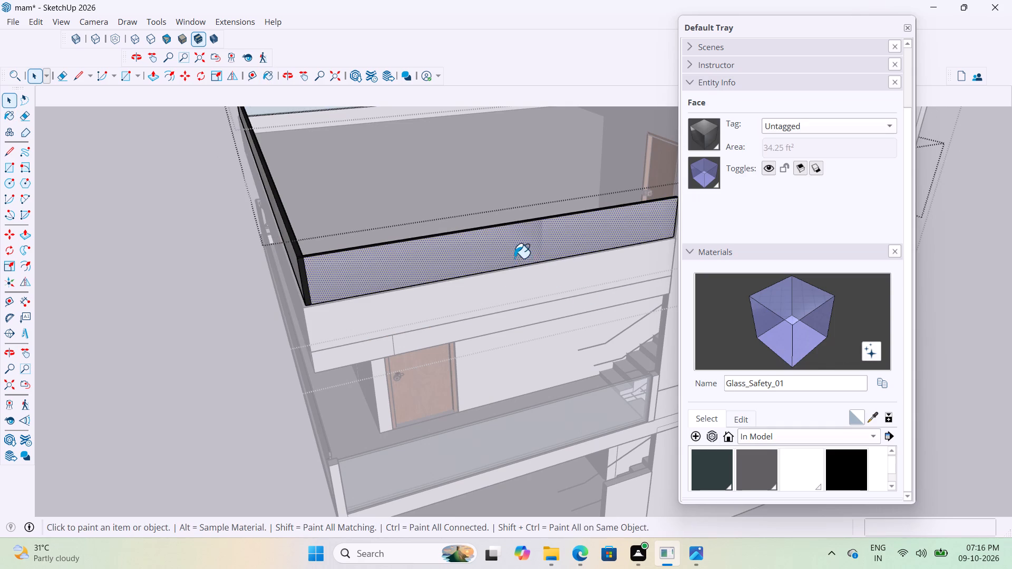
left_click(514, 258)
scroll(551, 315, "down", 4)
middle_click_drag(442, 272, 547, 260)
left_click(474, 278)
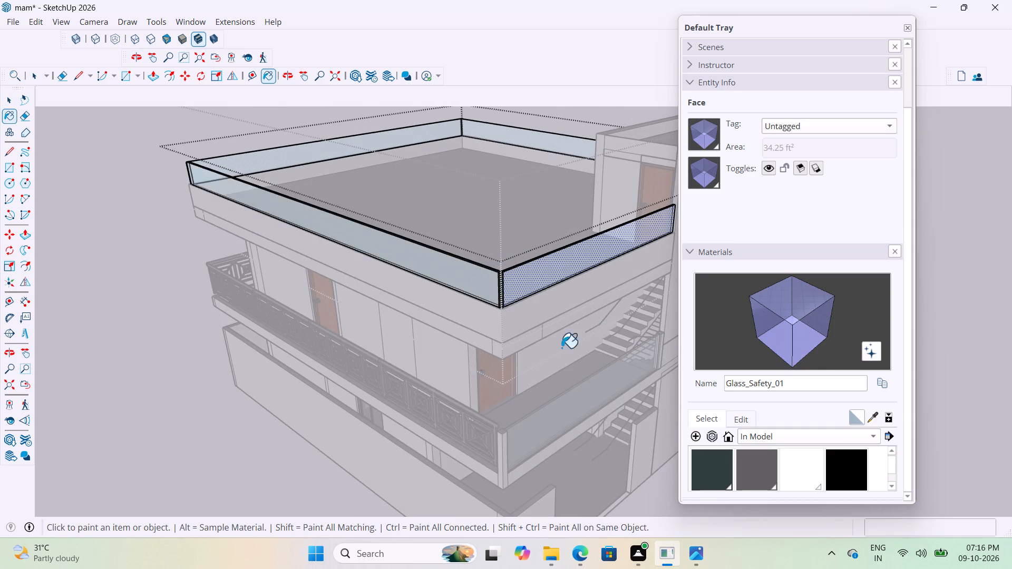
Paint the roof railing's outer face on the third side, above the windows and patterned balcony railing, with Glass_Safety_01.
scroll(528, 368, "down", 4)
scroll(389, 256, "up", 2)
middle_click(389, 256)
middle_click_drag(415, 253, 705, 263)
scroll(381, 339, "up", 7)
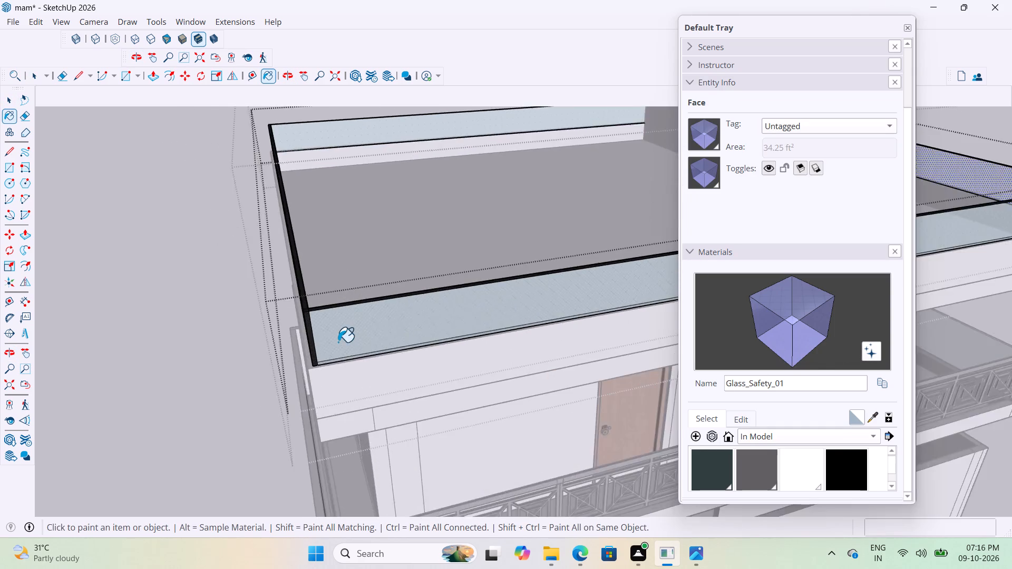
scroll(338, 342, "up", 6)
middle_click_drag(431, 316, 595, 314)
scroll(578, 307, "down", 9)
scroll(540, 361, "up", 7)
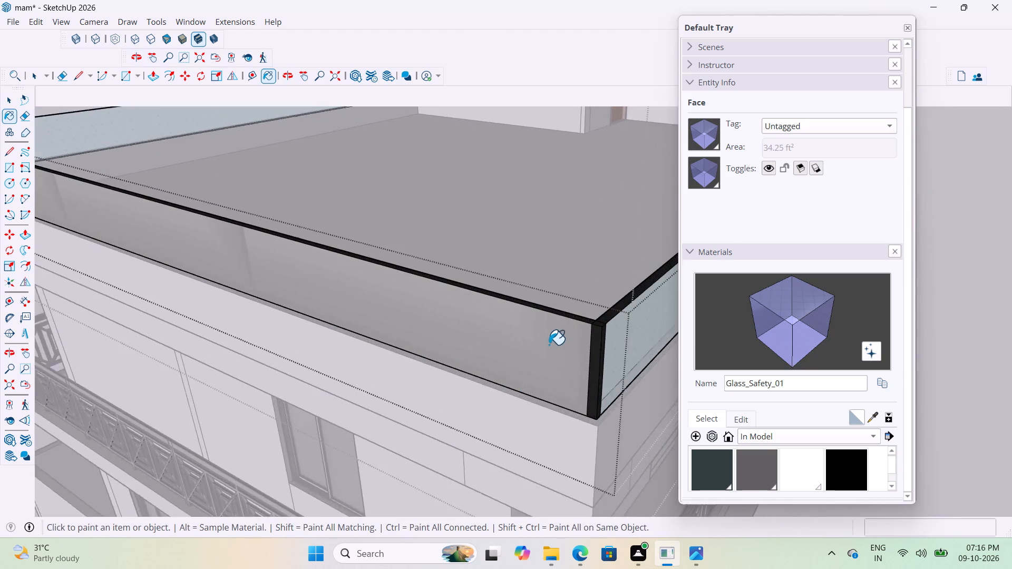
scroll(549, 345, "up", 5)
left_click(539, 354)
scroll(542, 407, "down", 16)
Paint the roof railing's last outer face, on the side leading to the stair tower, with Glass_Safety_01 and leave the groups.
middle_click_drag(430, 419, 461, 396)
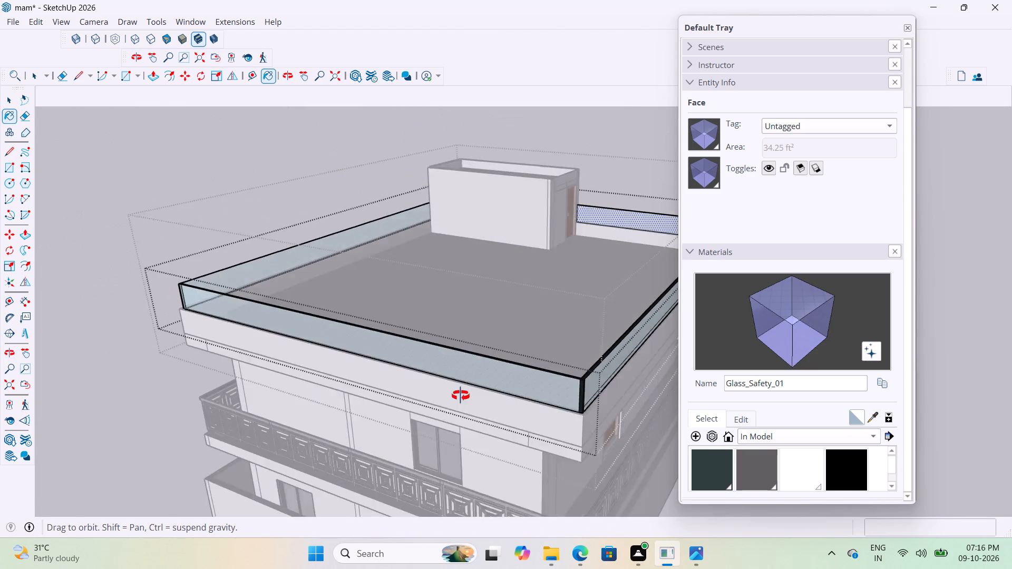
middle_click_drag(461, 396, 561, 375)
scroll(303, 320, "up", 10)
middle_click_drag(250, 302, 503, 280)
left_click(556, 227)
scroll(368, 357, "down", 8)
middle_click_drag(501, 340, 391, 339)
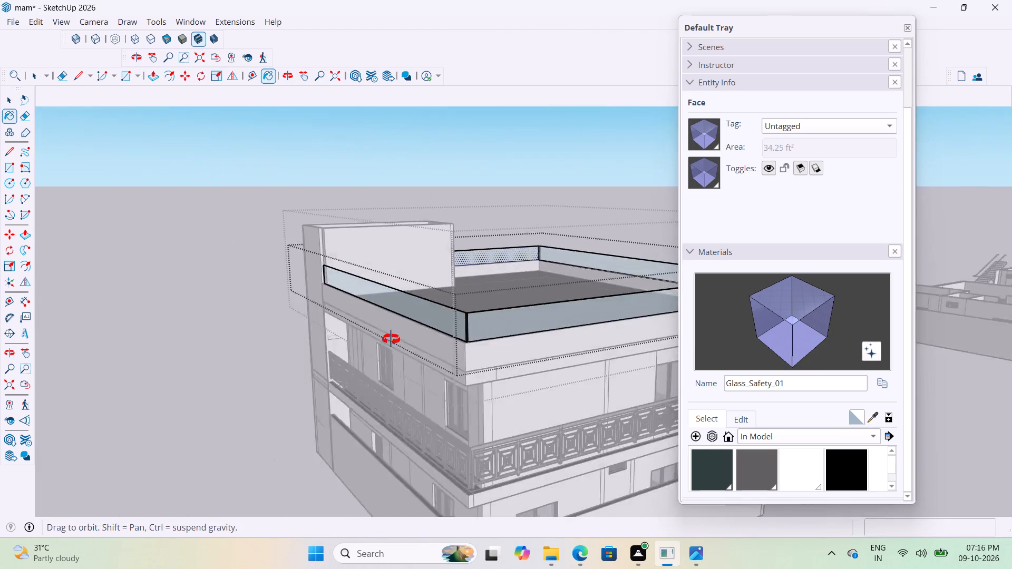
middle_click_drag(391, 339, 5, 380)
scroll(301, 367, "down", 9)
key("space")
key("space")
left_click(606, 187)
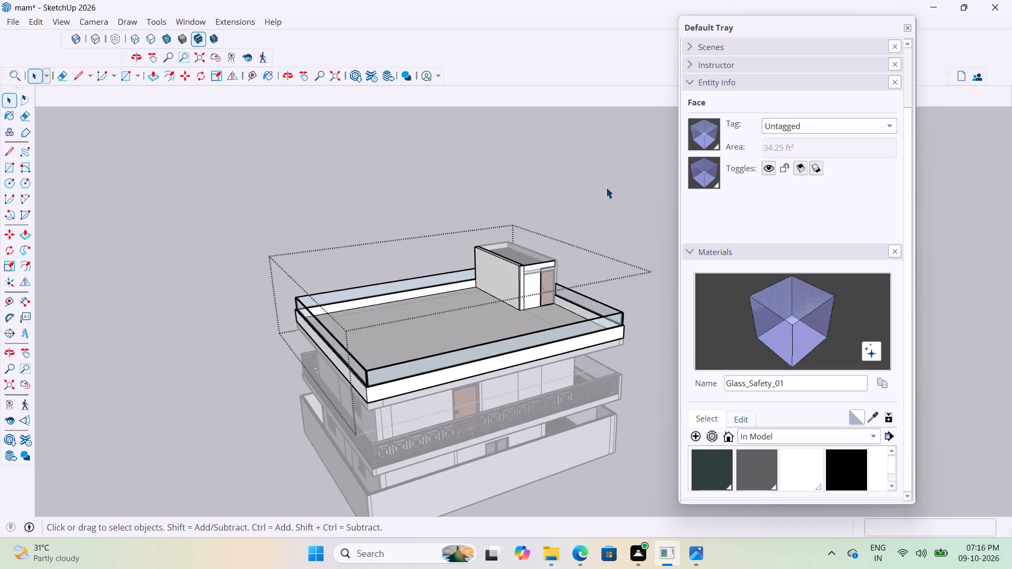
scroll(594, 303, "up", 4)
middle_click_drag(606, 306, 248, 340)
scroll(392, 338, "down", 9)
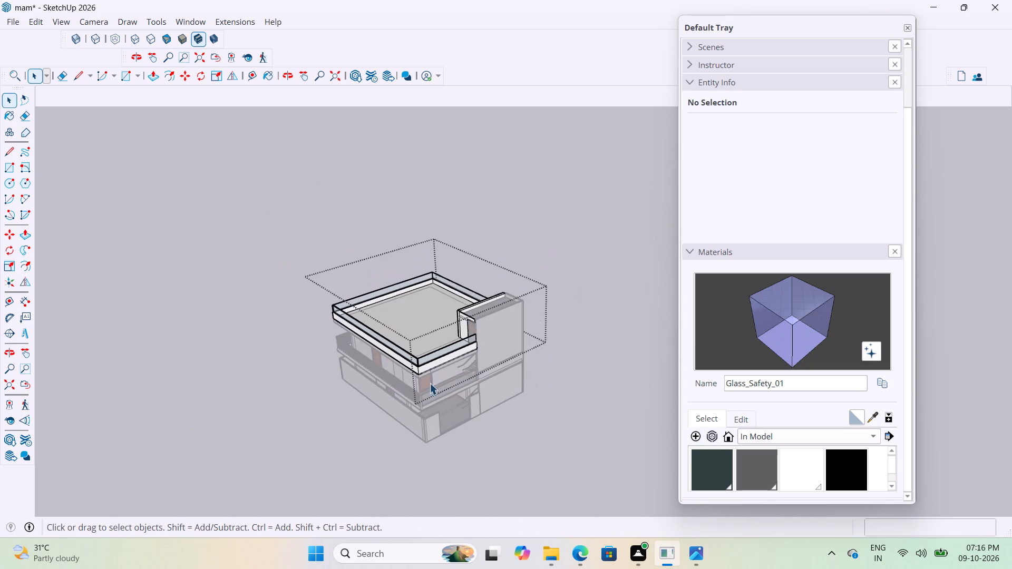
left_click(597, 237)
Examine the glazed roof railing and its dark corner post from above, close up and alongside the balcony's glass railing.
scroll(508, 354, "up", 7)
middle_click_drag(515, 328, 407, 327)
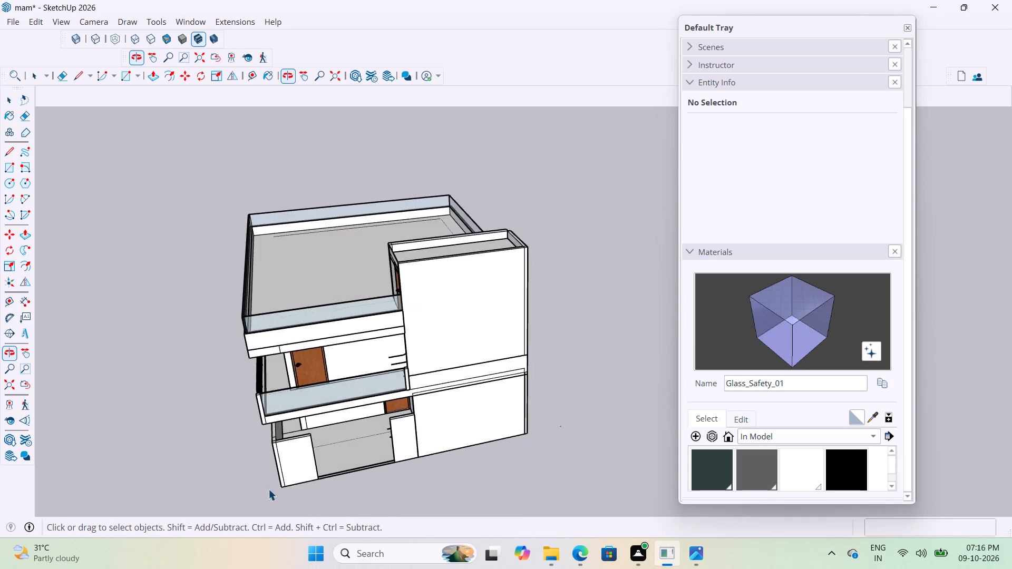
scroll(267, 443, "up", 10)
scroll(265, 274, "up", 3)
scroll(267, 281, "down", 8)
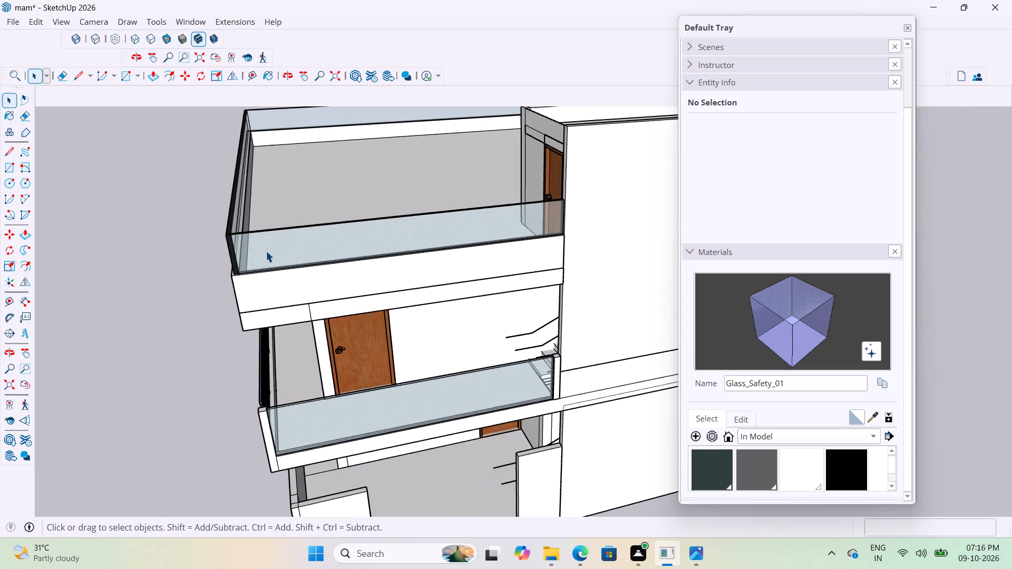
scroll(264, 245, "up", 8)
middle_click_drag(242, 249, 159, 227)
scroll(192, 323, "down", 13)
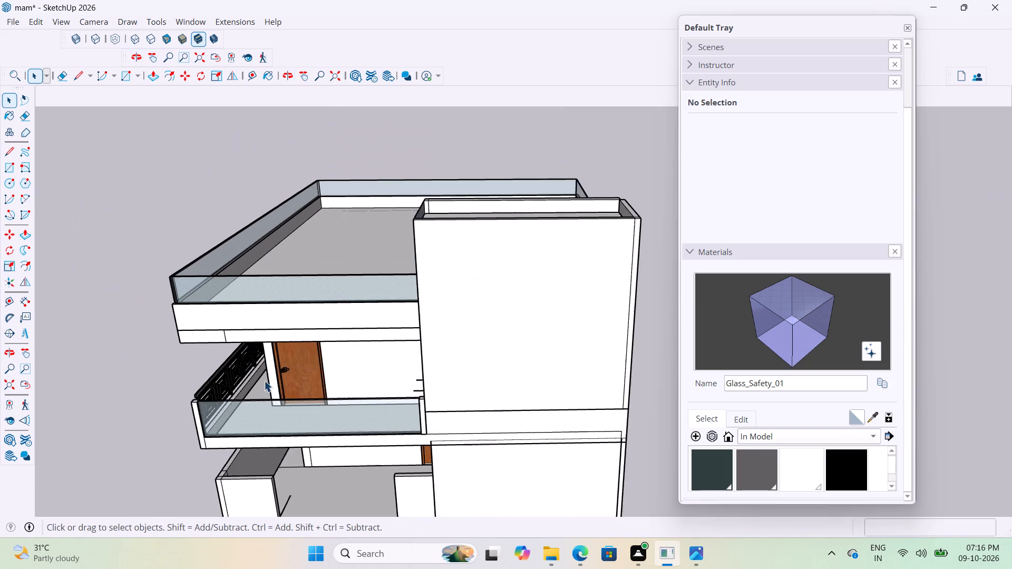
middle_click_drag(276, 317, 422, 291)
scroll(407, 274, "up", 3)
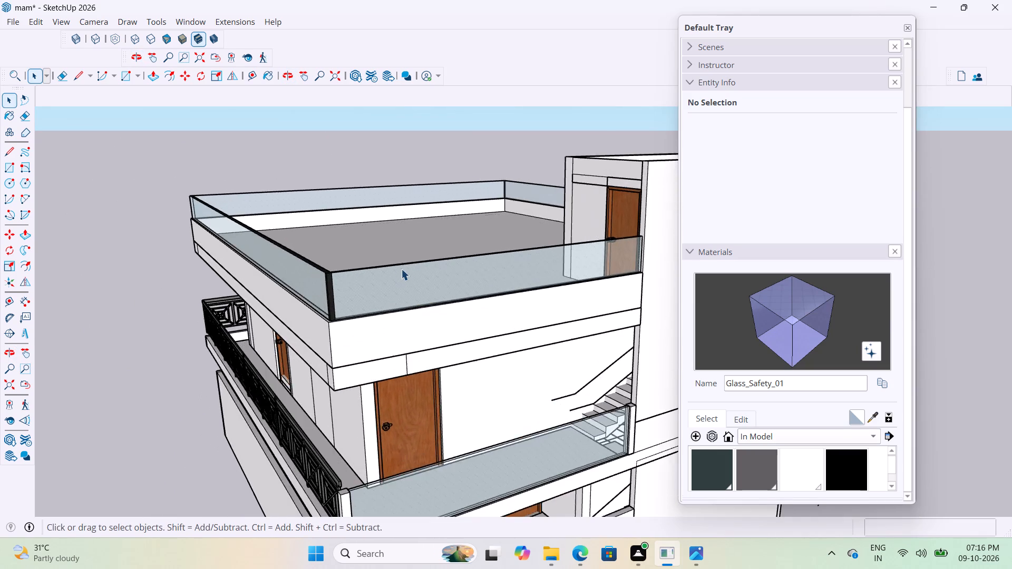
scroll(379, 278, "down", 6)
middle_click_drag(441, 346, 455, 326)
scroll(403, 313, "up", 3)
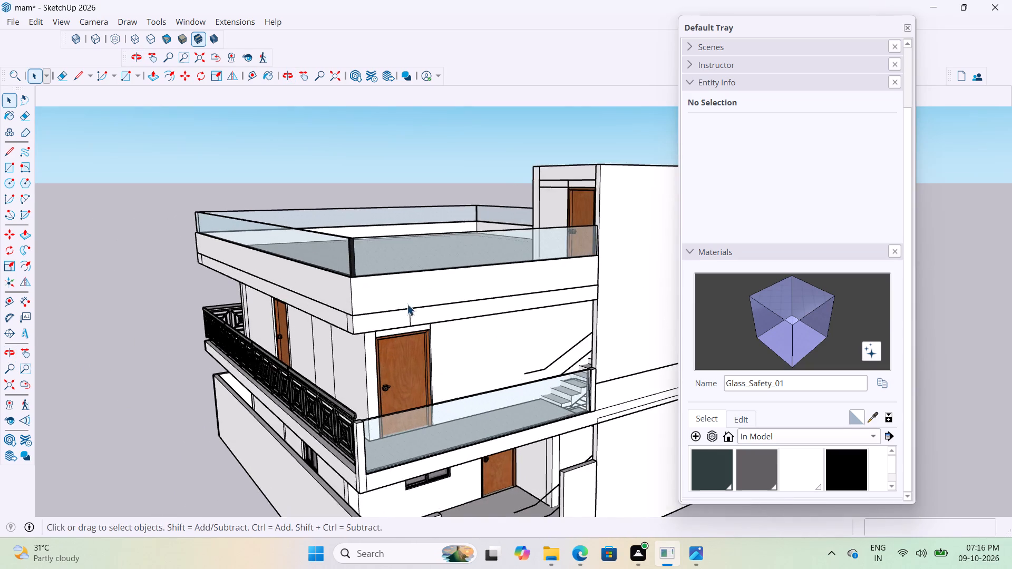
scroll(407, 304, "up", 7)
scroll(312, 353, "down", 4)
scroll(347, 319, "up", 3)
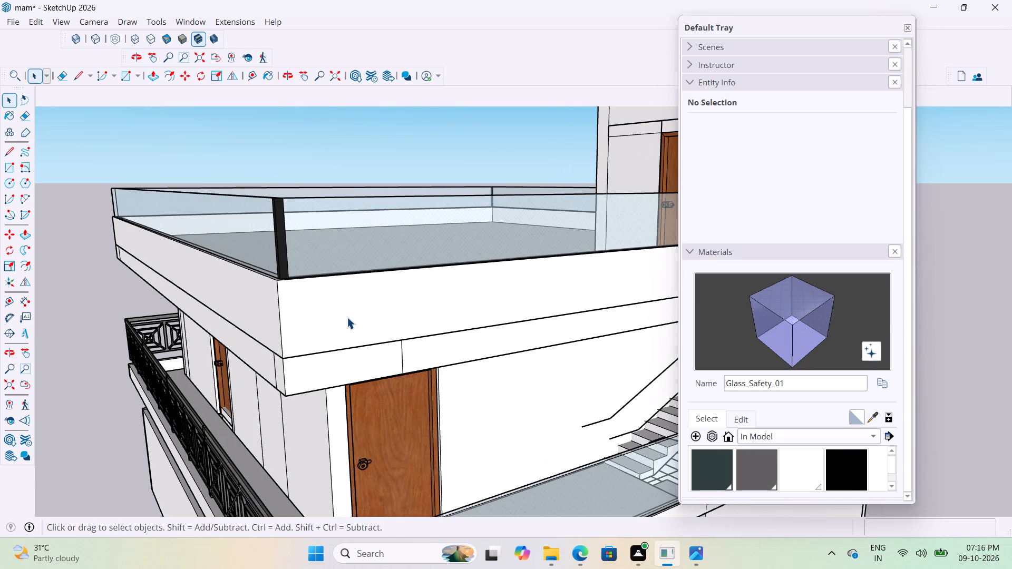
scroll(344, 316, "up", 2)
middle_click_drag(359, 305, 281, 318)
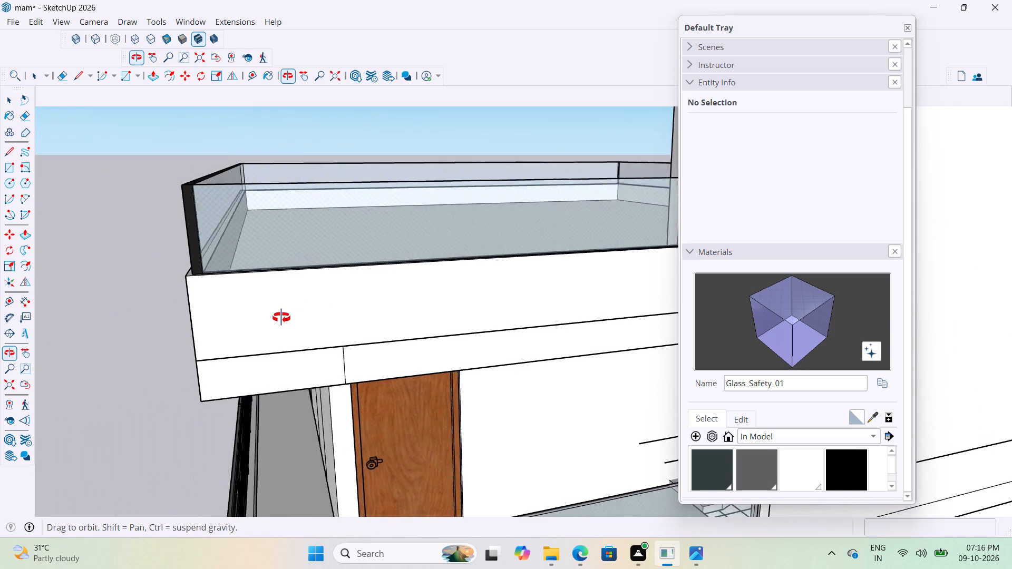
middle_click_drag(281, 318, 333, 329)
scroll(293, 306, "up", 7)
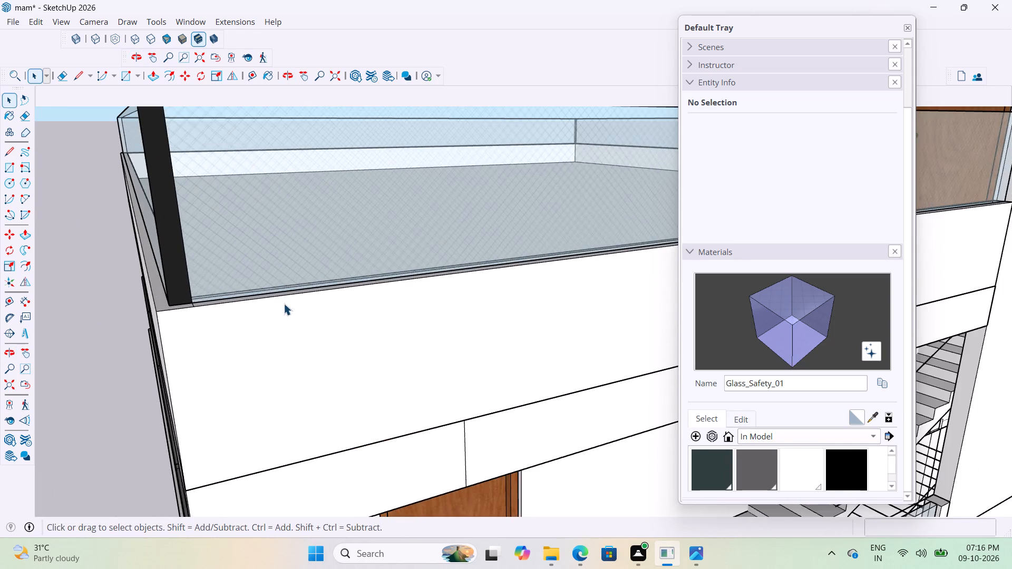
middle_click_drag(291, 298, 329, 264)
scroll(249, 326, "down", 15)
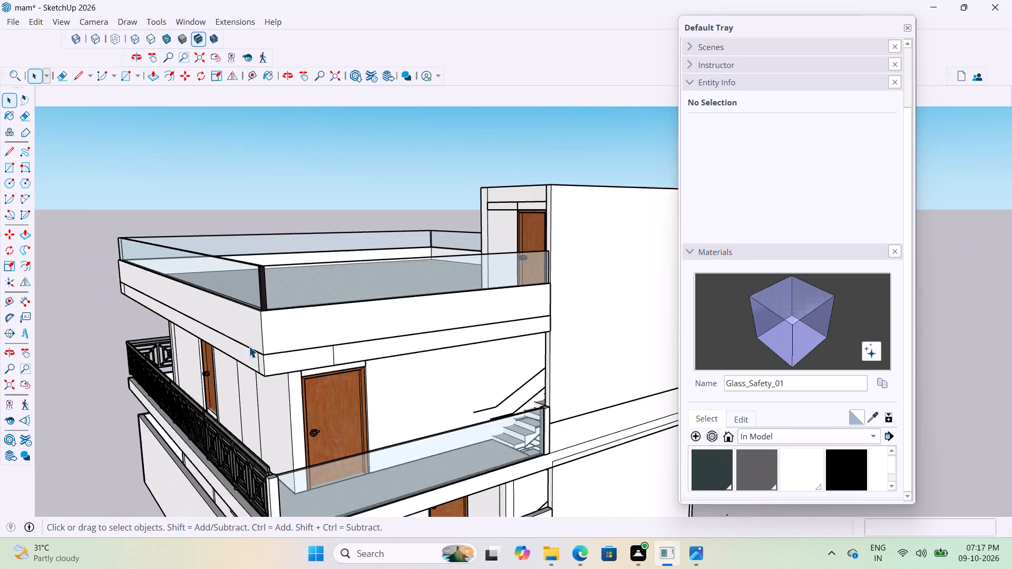
scroll(249, 346, "down", 14)
middle_click_drag(430, 392, 409, 348)
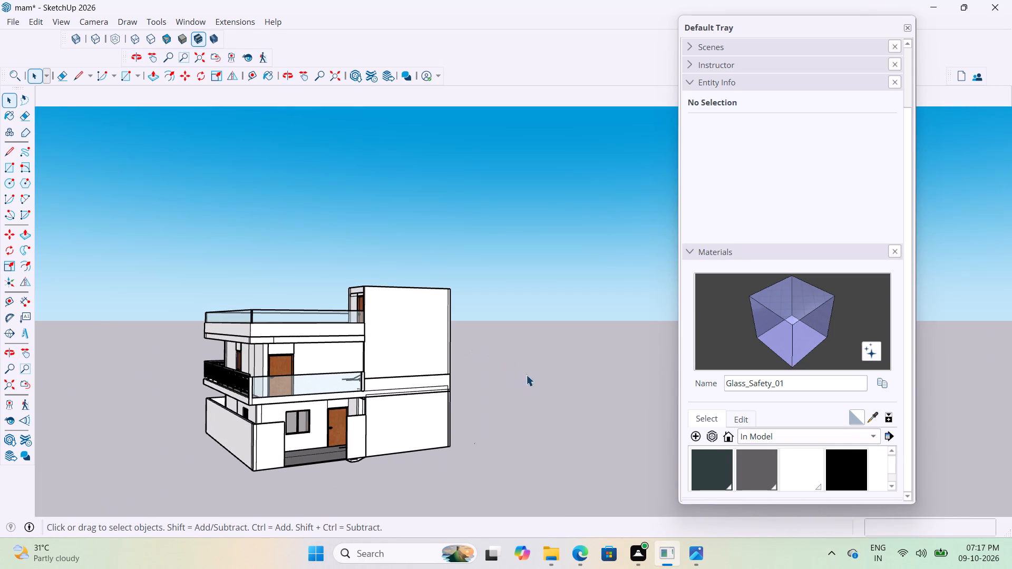
Examine the building's exterior from the balcony corner and from the stair tower side.
left_click(540, 375)
middle_click_drag(532, 383, 591, 396)
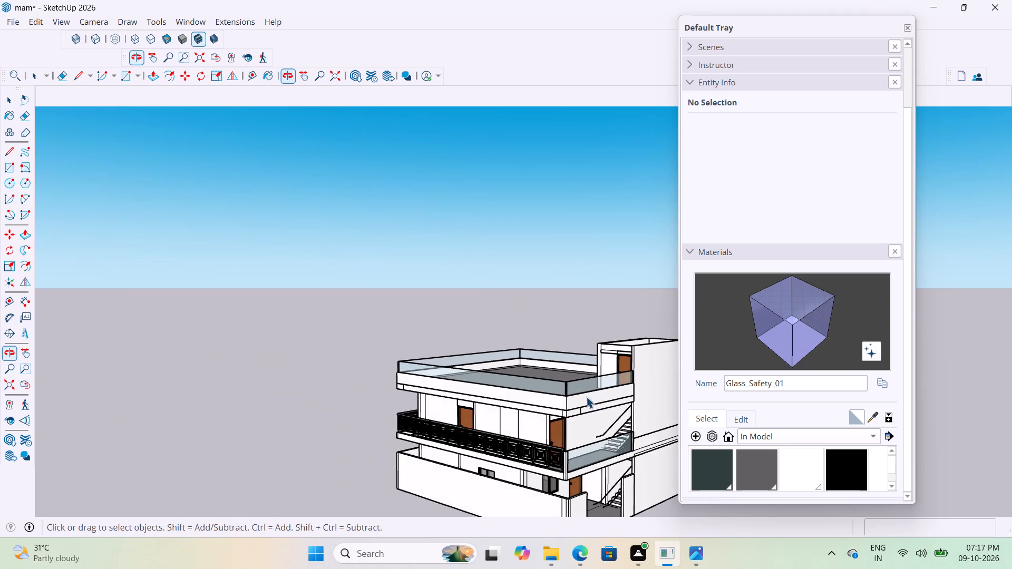
scroll(499, 361, "down", 5)
scroll(562, 443, "up", 6)
middle_click_drag(558, 404, 581, 406)
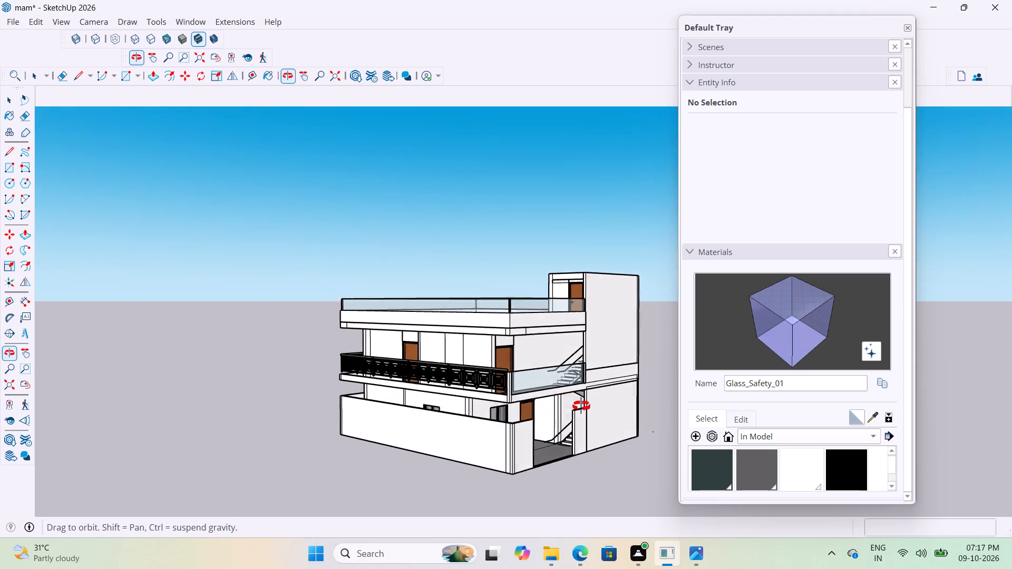
middle_click_drag(581, 406, 588, 414)
scroll(474, 449, "down", 5)
middle_click_drag(528, 460, 546, 460)
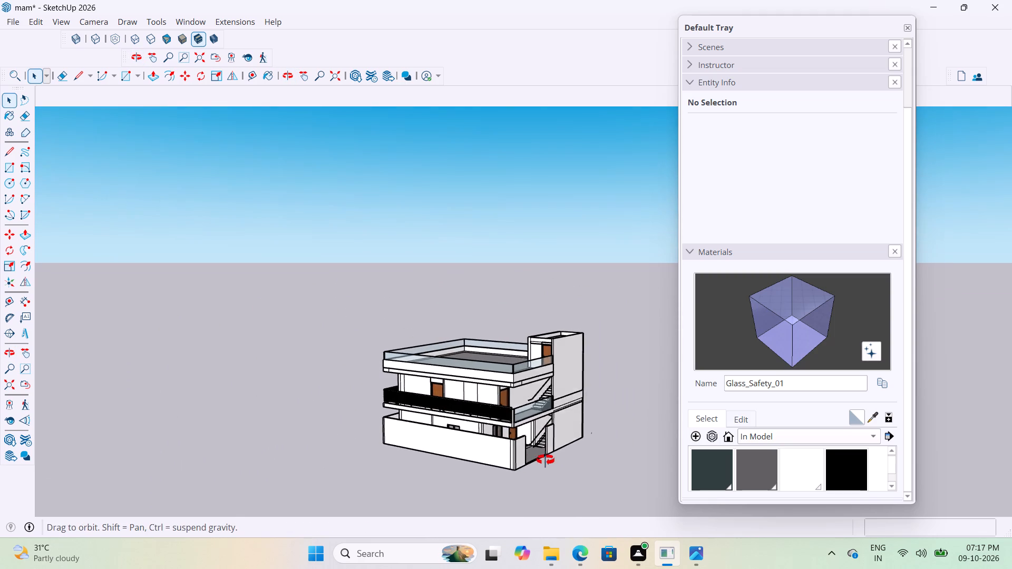
middle_click_drag(546, 460, 308, 435)
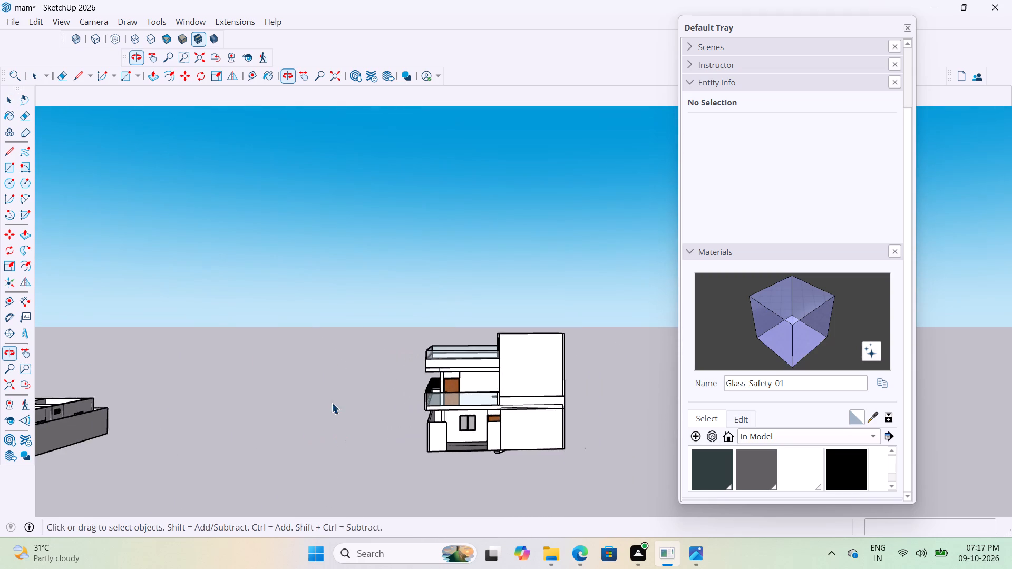
scroll(520, 420, "up", 11)
scroll(412, 332, "down", 8)
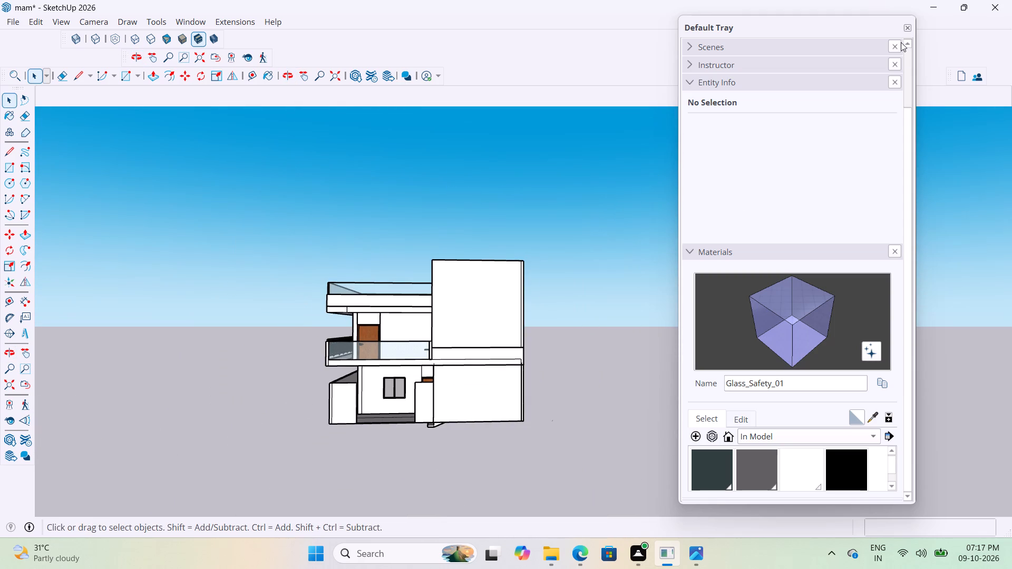
Close the Default Tray.
left_click(905, 27)
Open the enclosing group and scale the lower staircase's protruding underside along the blue axis to about 0.90, flush with the building's base.
scroll(313, 416, "up", 3)
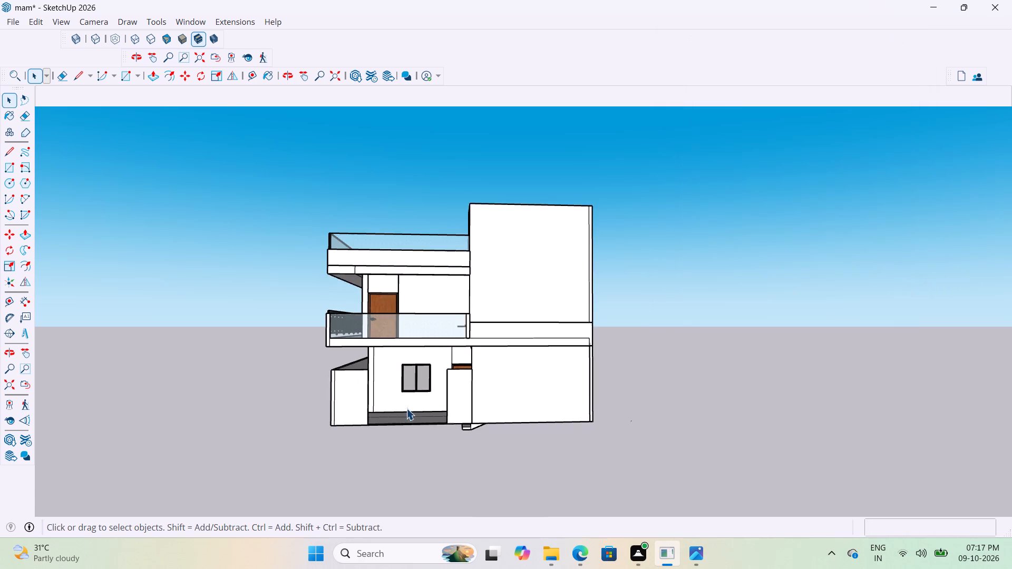
middle_click_drag(486, 396, 491, 416)
scroll(477, 453, "up", 7)
middle_click_drag(490, 400, 505, 313)
scroll(499, 327, "up", 2)
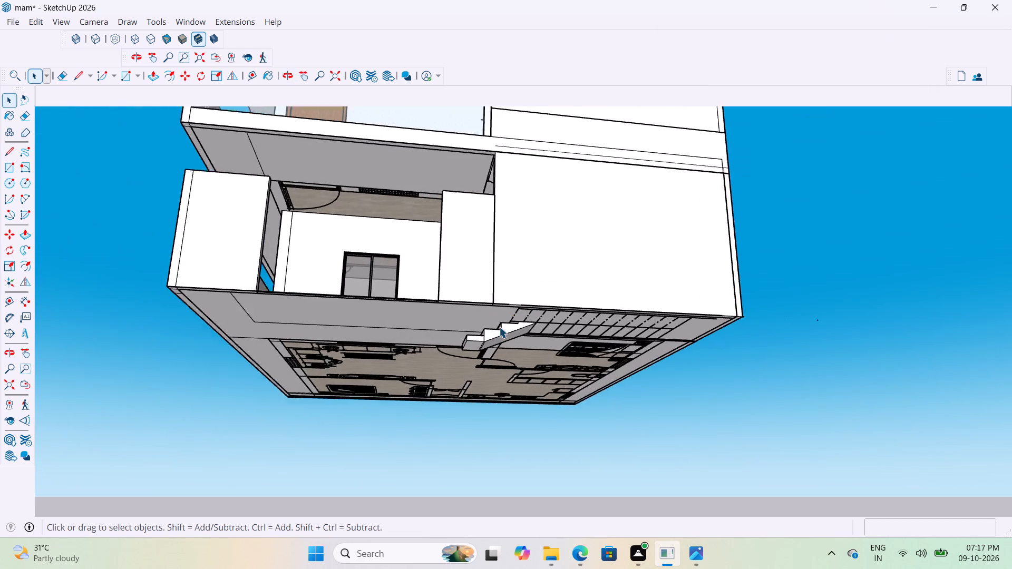
scroll(499, 327, "up", 2)
left_click(502, 338)
double_click(503, 338)
left_click(499, 340)
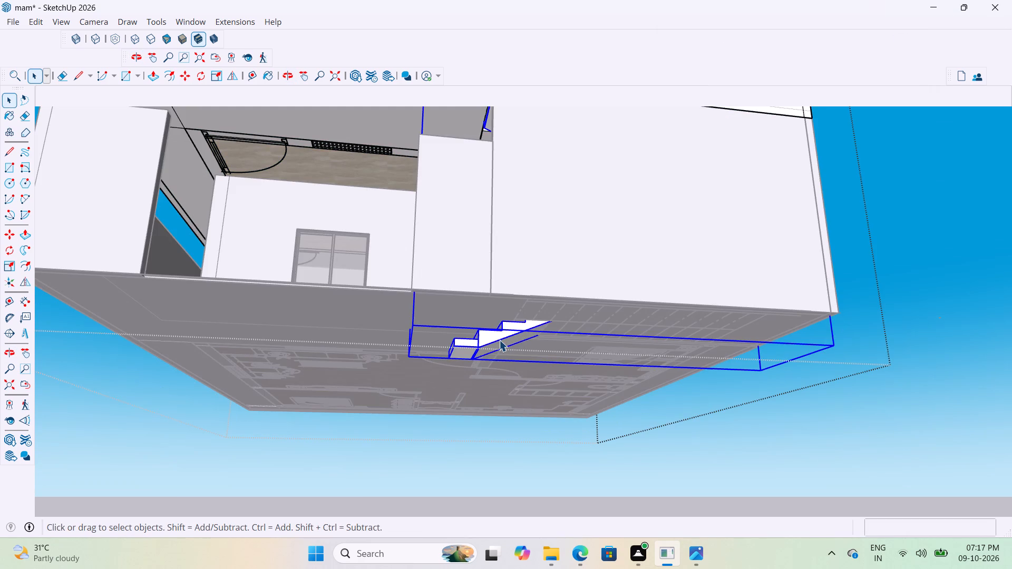
key("s")
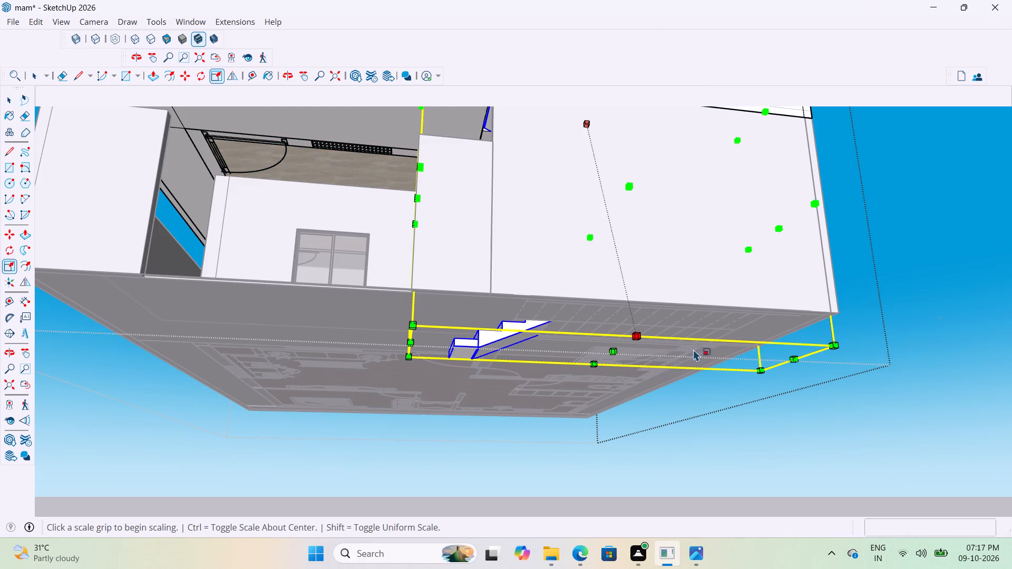
left_click(617, 348)
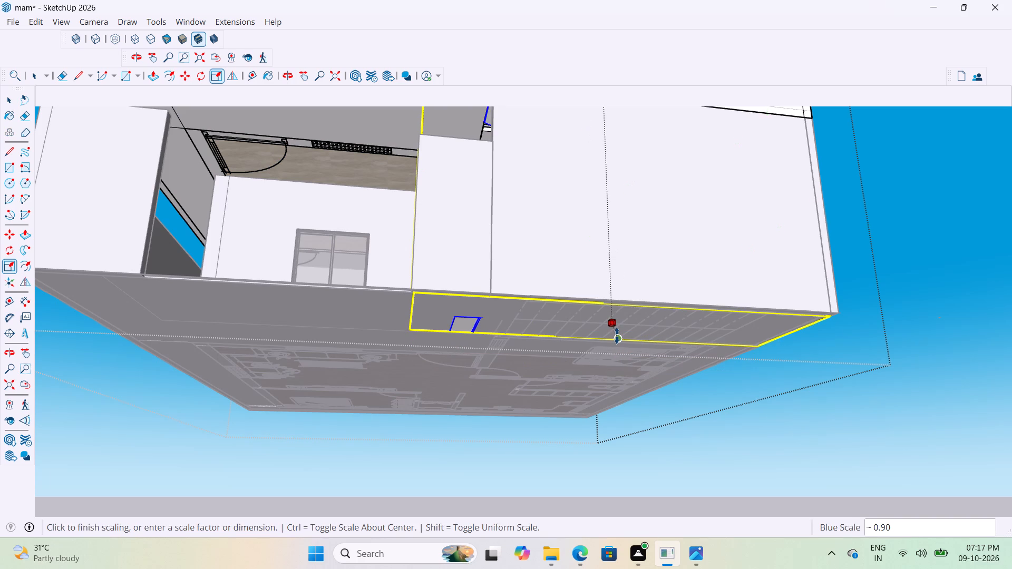
left_click(617, 336)
scroll(617, 336, "down", 4)
middle_click_drag(621, 332, 544, 380)
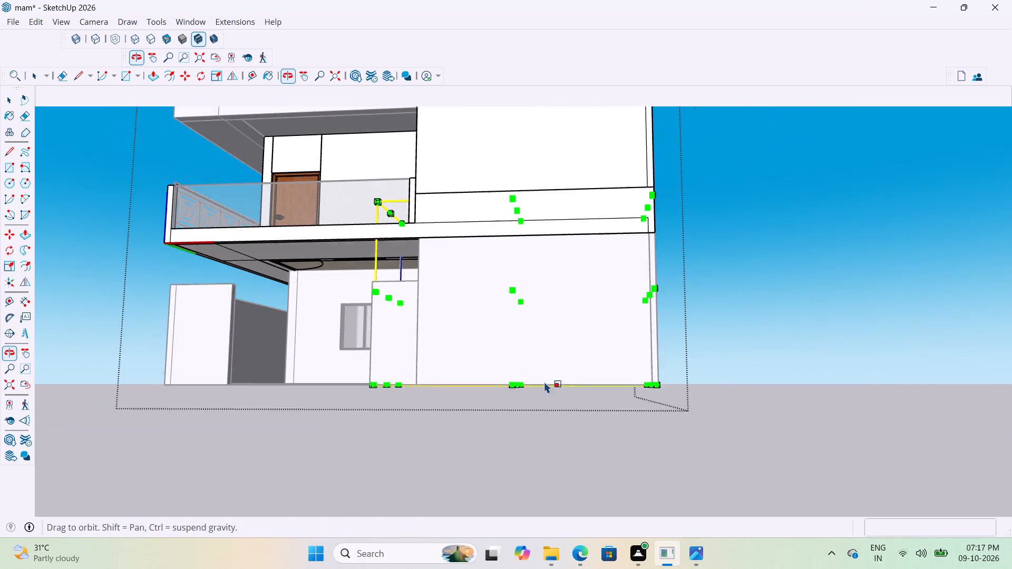
key("space")
left_click(760, 379)
Select the lower staircase inside its group and scale it down along the blue axis from its top grip, lowering its top step.
middle_click_drag(711, 326, 931, 439)
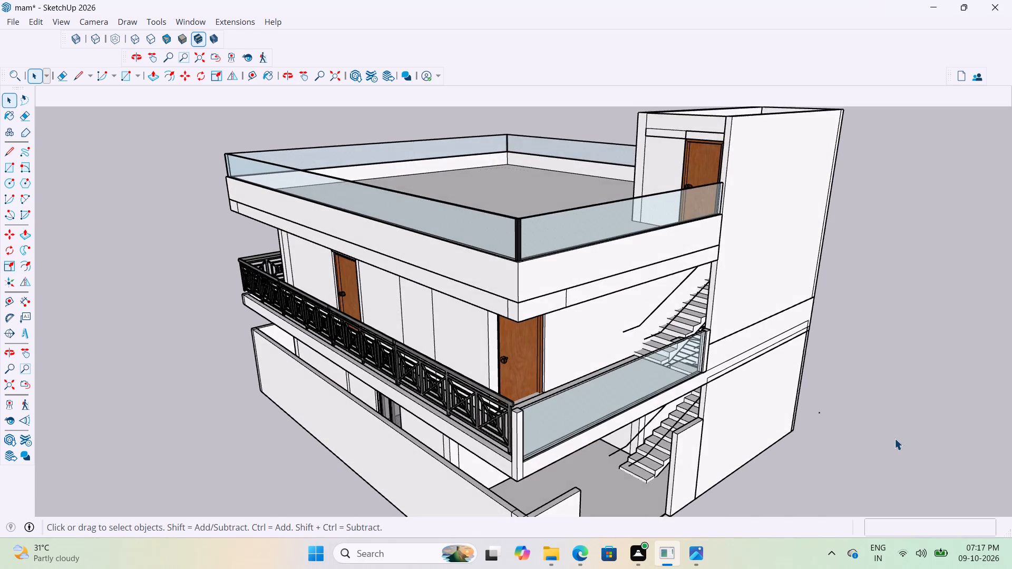
scroll(894, 438, "up", 2)
scroll(598, 316, "up", 7)
middle_click_drag(644, 313, 771, 345)
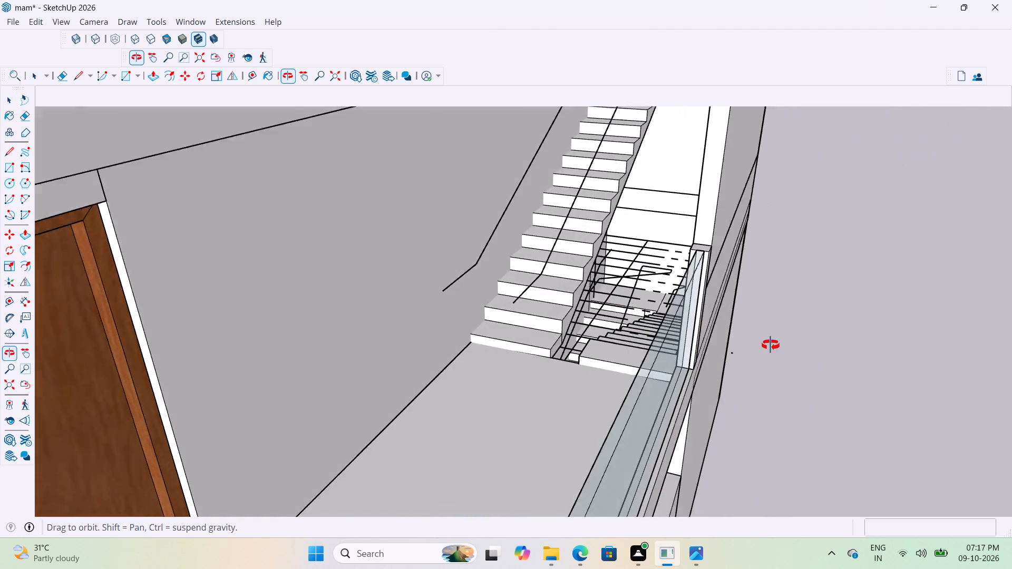
middle_click_drag(771, 345, 748, 327)
scroll(631, 345, "up", 8)
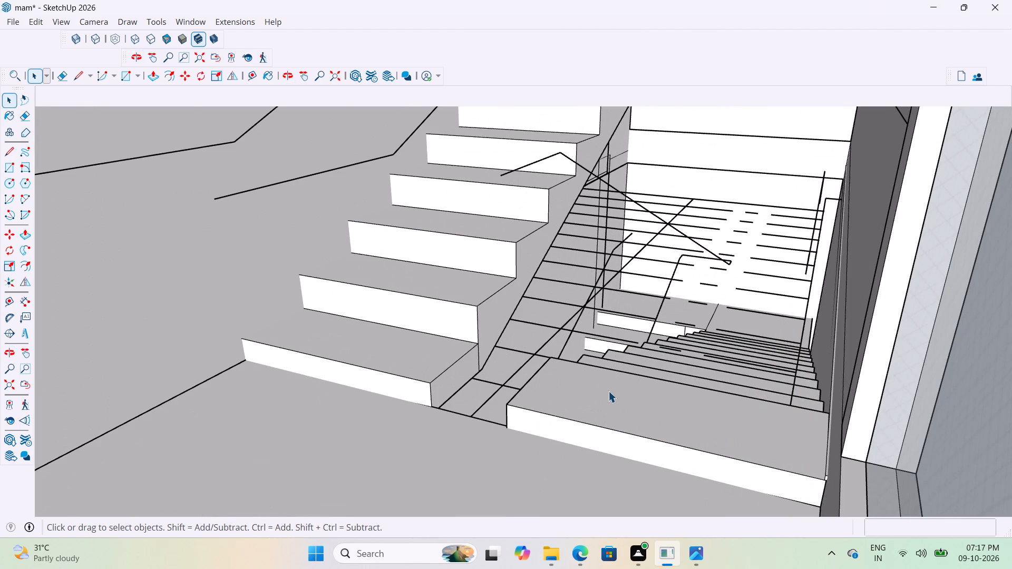
left_click(608, 391)
triple_click(609, 417)
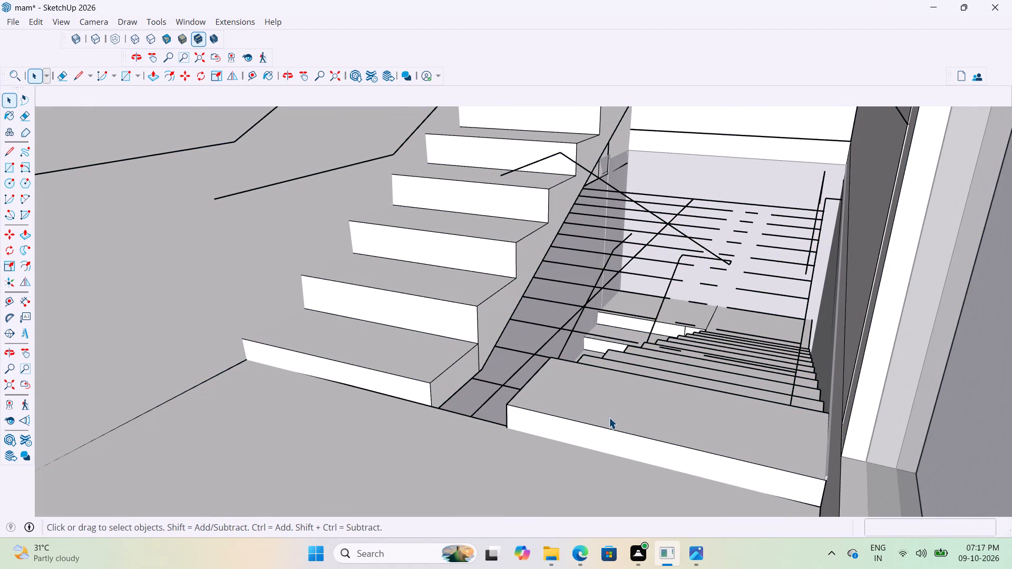
key("s")
scroll(609, 417, "down", 9)
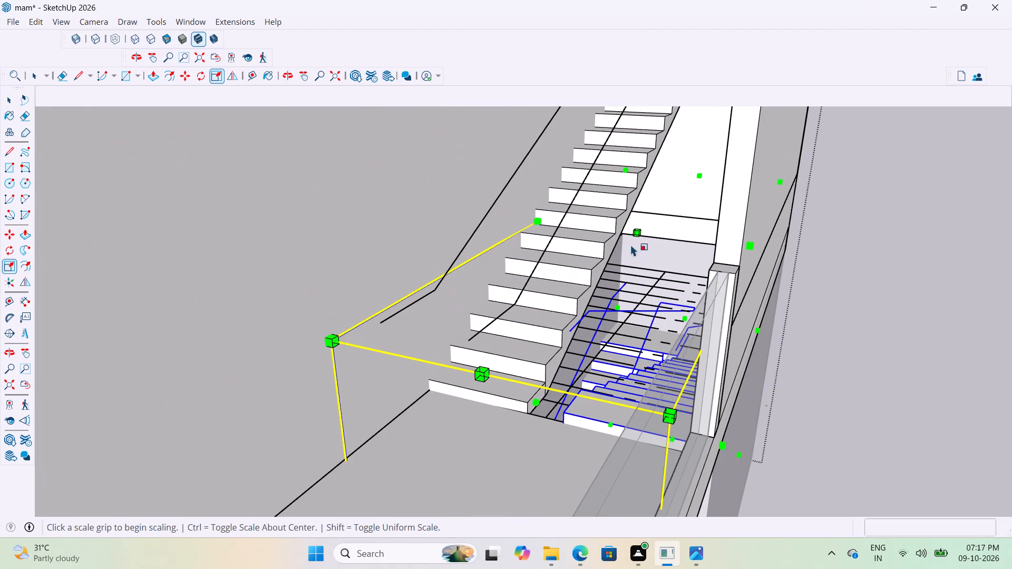
left_click(639, 231)
left_click(638, 236)
Examine the lower staircase's top step against the balcony slab, close up and from above, and clear the selection.
scroll(585, 423, "up", 3)
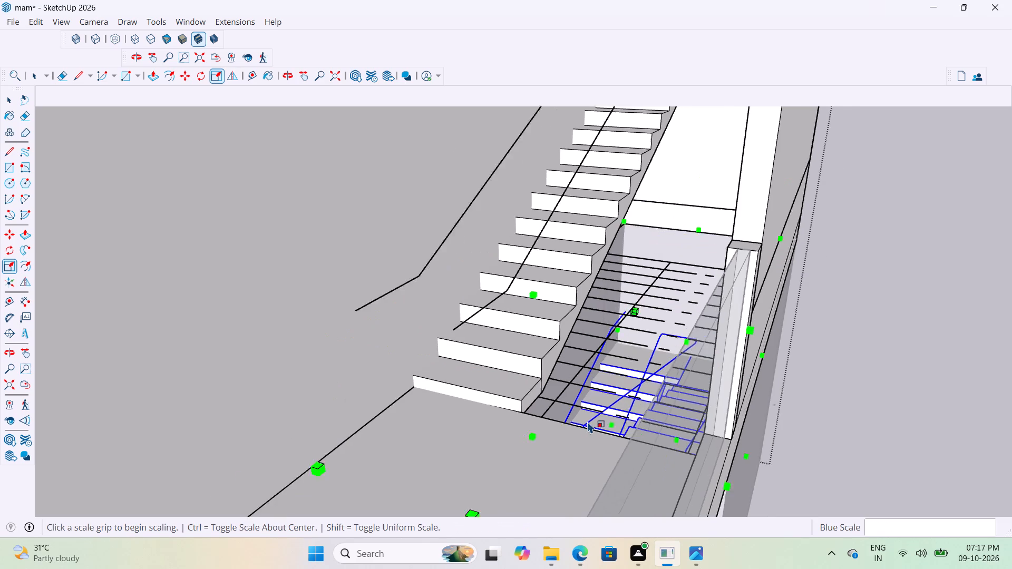
scroll(587, 421, "up", 4)
middle_click_drag(626, 398, 624, 369)
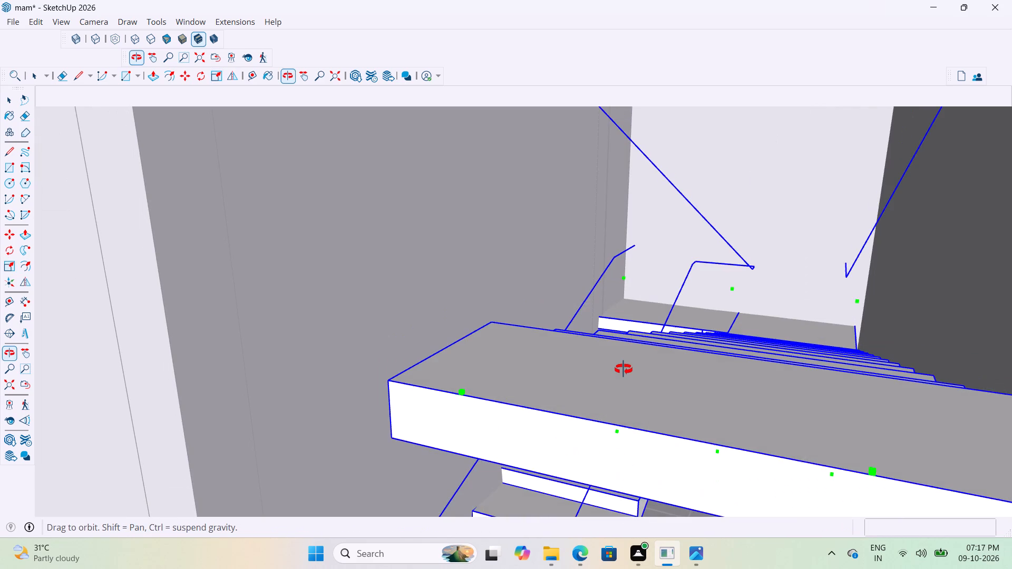
middle_click_drag(624, 369, 600, 380)
scroll(589, 380, "down", 19)
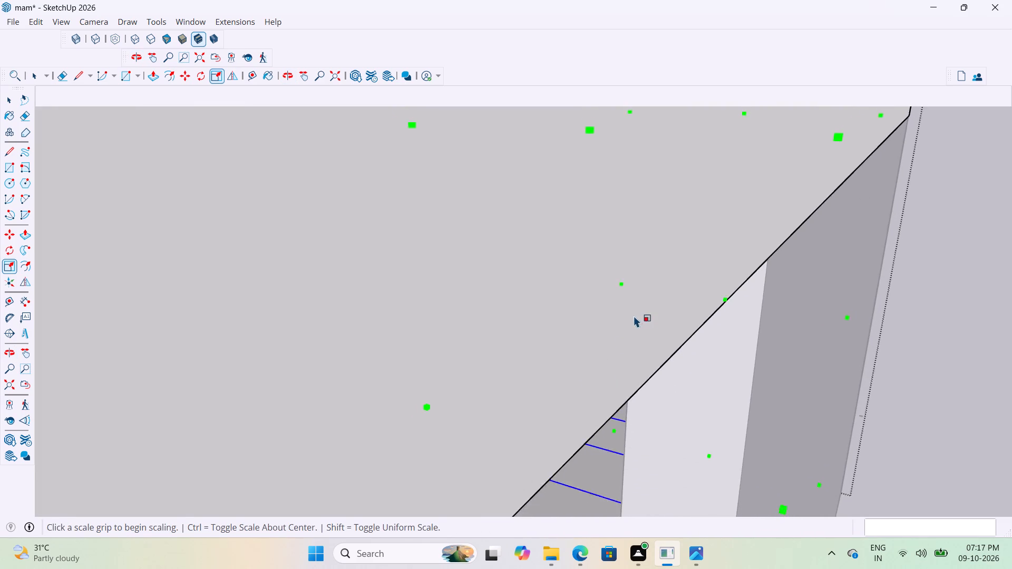
scroll(634, 316, "down", 20)
scroll(634, 316, "down", 10)
middle_click_drag(637, 321, 673, 330)
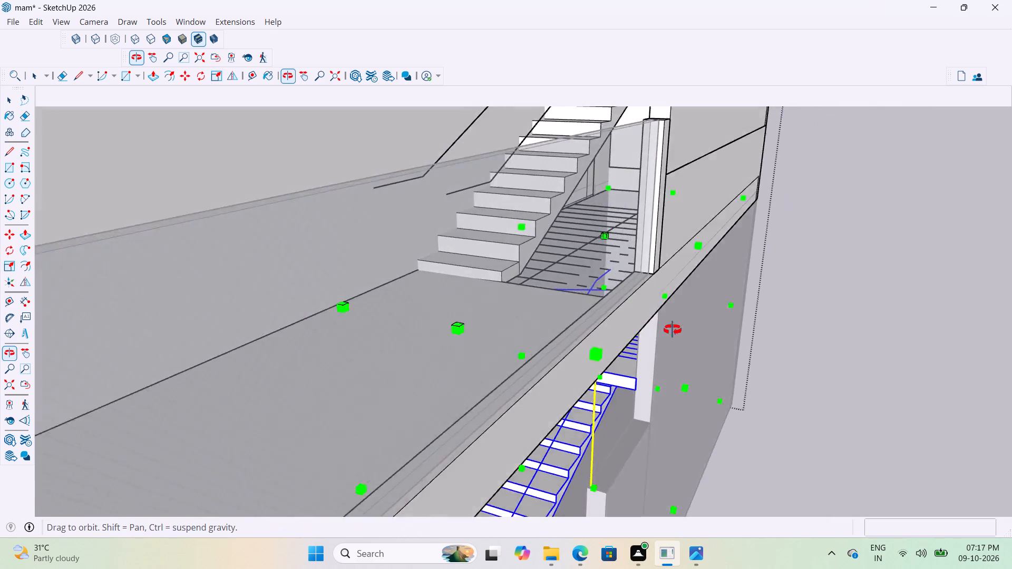
middle_click_drag(673, 330, 797, 388)
key("space")
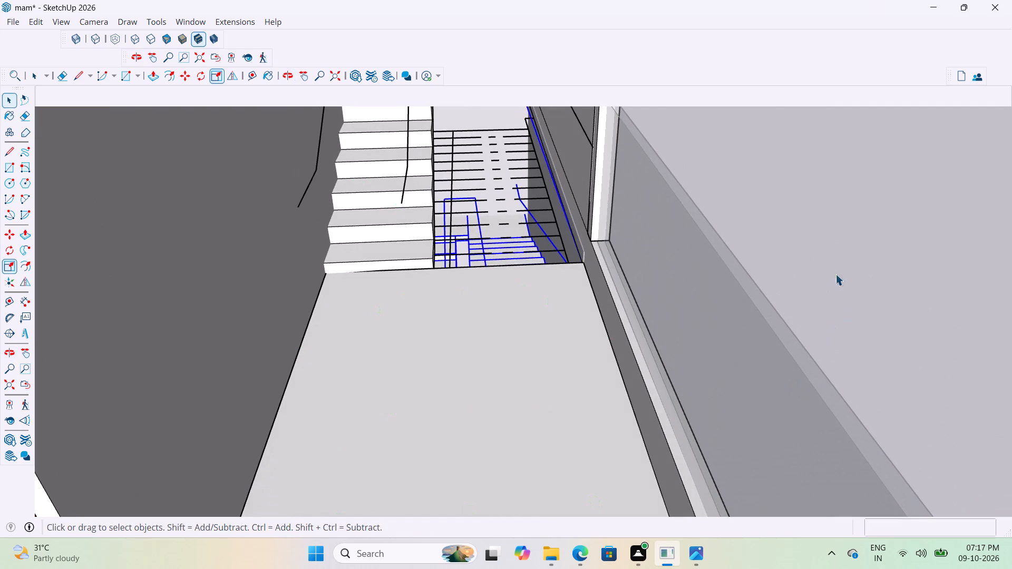
left_click(837, 257)
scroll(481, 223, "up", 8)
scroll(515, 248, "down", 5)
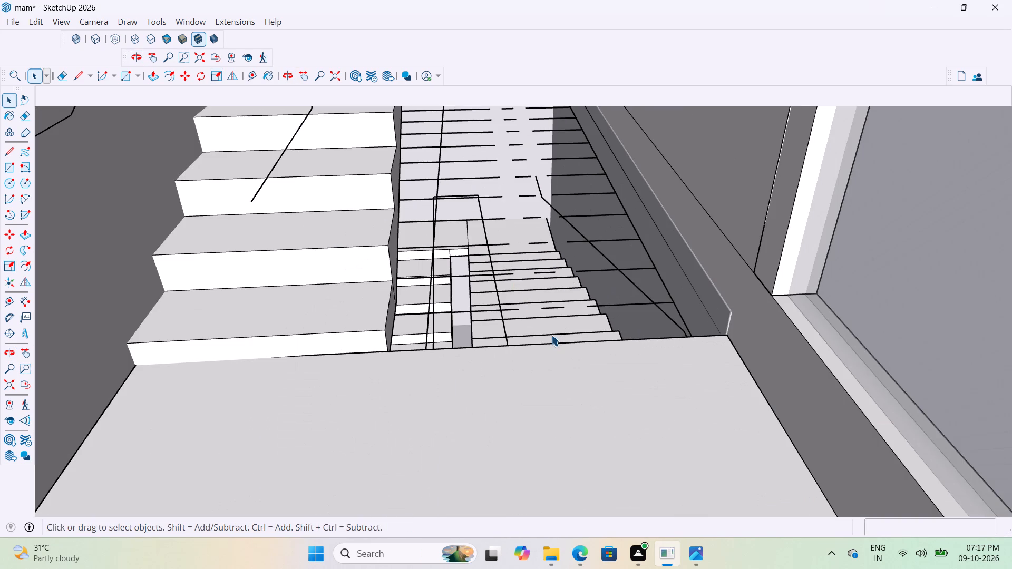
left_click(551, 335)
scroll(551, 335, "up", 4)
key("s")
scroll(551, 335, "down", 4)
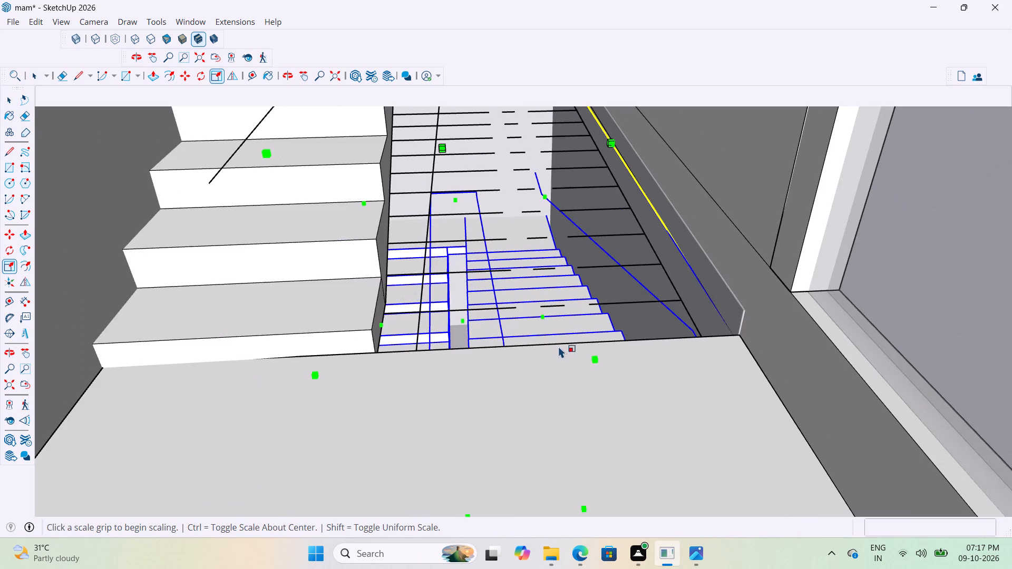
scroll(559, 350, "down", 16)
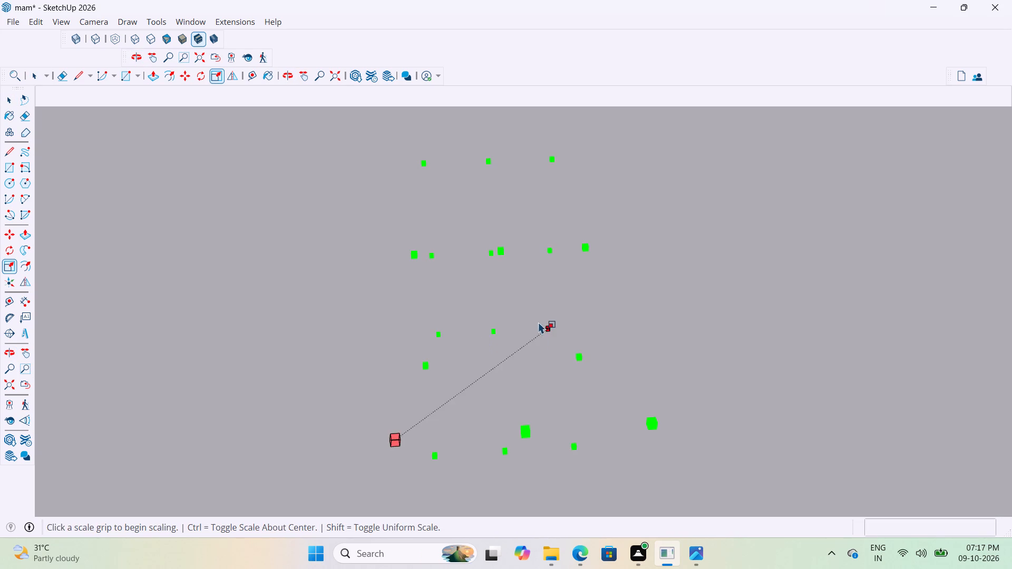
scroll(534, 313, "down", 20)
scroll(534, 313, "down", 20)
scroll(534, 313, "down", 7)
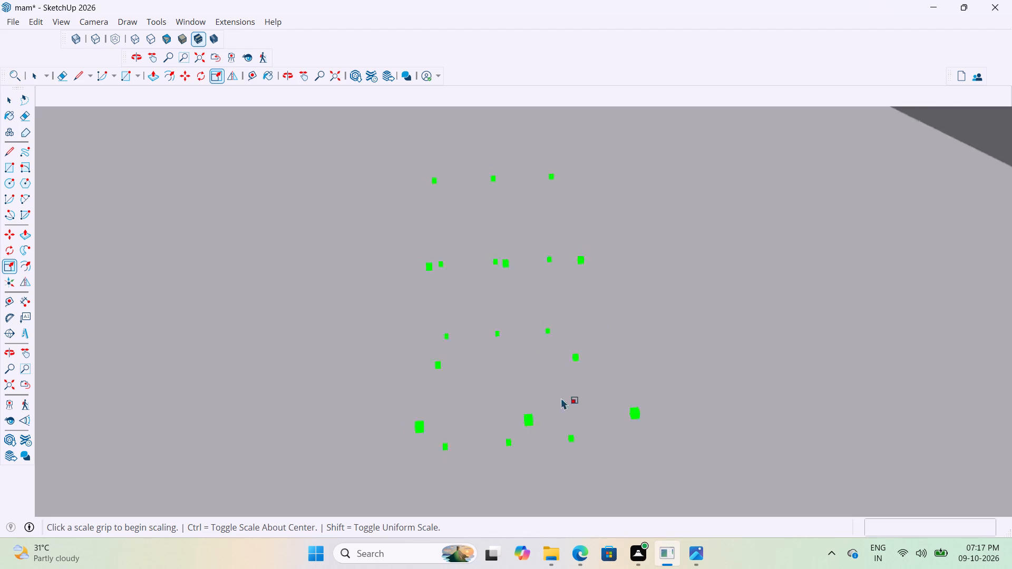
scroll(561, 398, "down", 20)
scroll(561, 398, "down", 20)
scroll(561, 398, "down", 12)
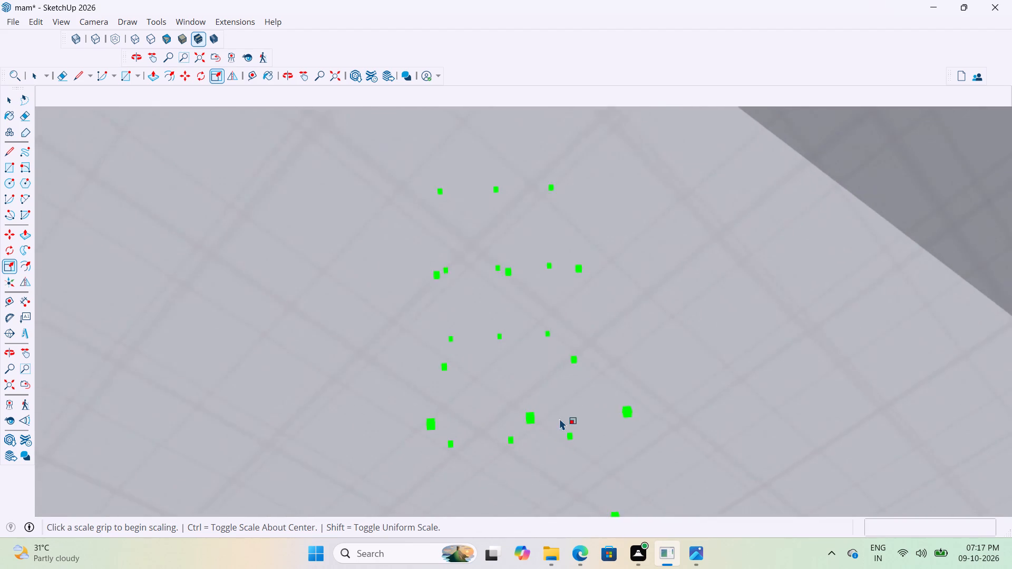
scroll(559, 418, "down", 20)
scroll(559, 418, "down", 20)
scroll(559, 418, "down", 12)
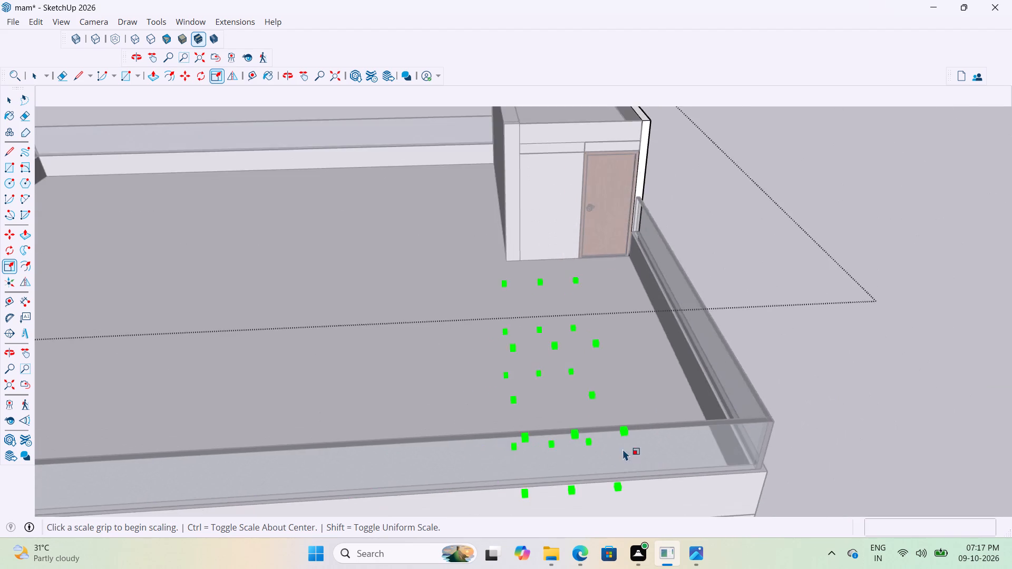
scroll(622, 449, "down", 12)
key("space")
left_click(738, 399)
Select the lower staircase inside its group, scale it up along the blue axis to about 1.10 from its top grip, and deselect it.
middle_click_drag(702, 399, 591, 319)
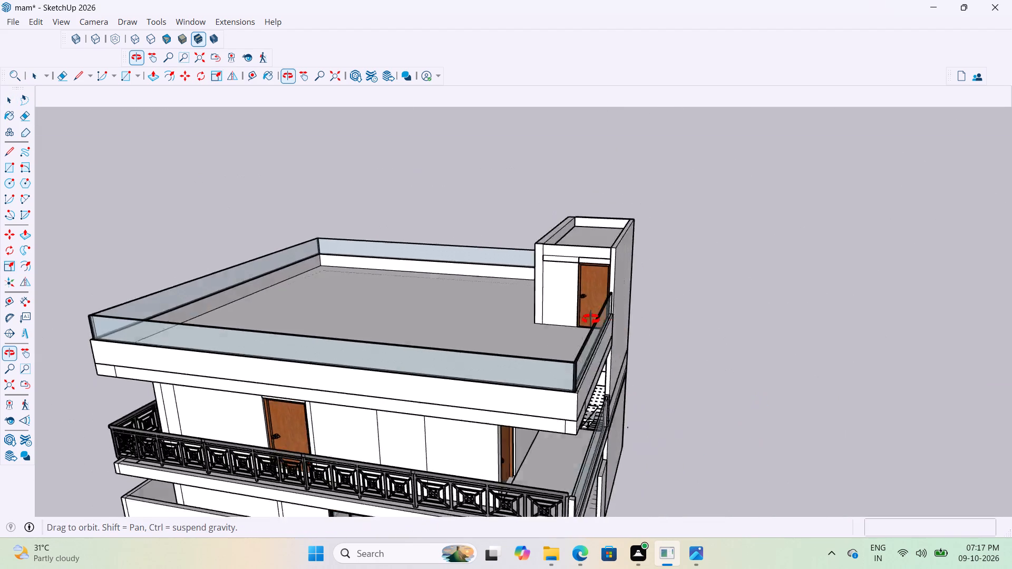
middle_click_drag(591, 319, 488, 307)
scroll(520, 482, "up", 9)
middle_click_drag(566, 415, 630, 364)
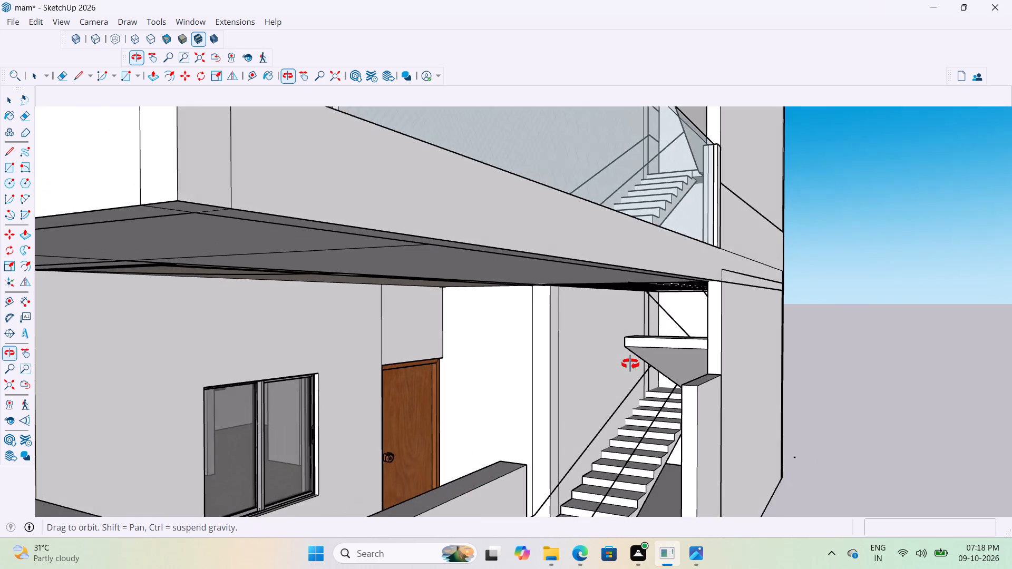
middle_click_drag(630, 364, 619, 385)
scroll(619, 379, "down", 1)
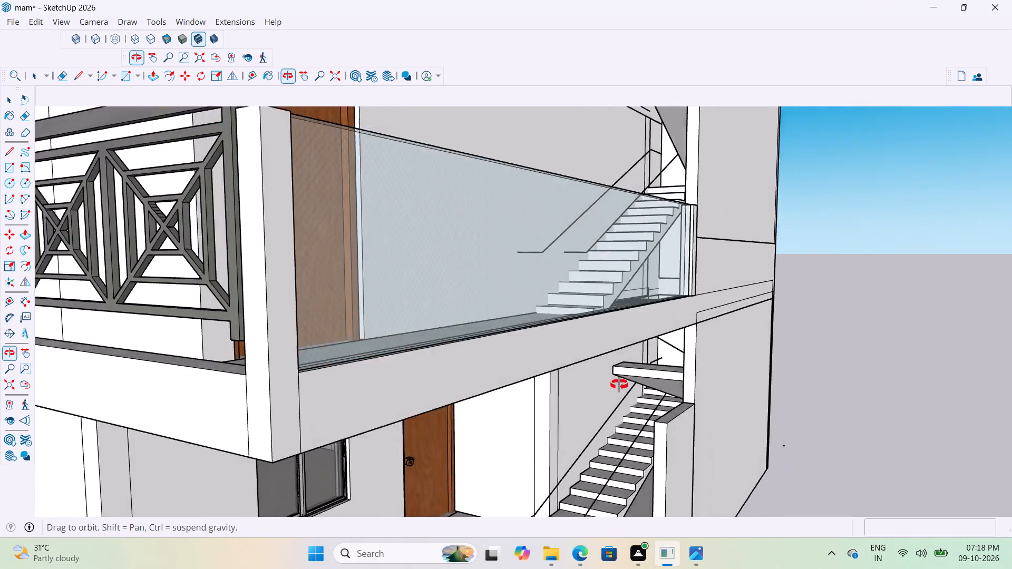
middle_click_drag(619, 385, 635, 376)
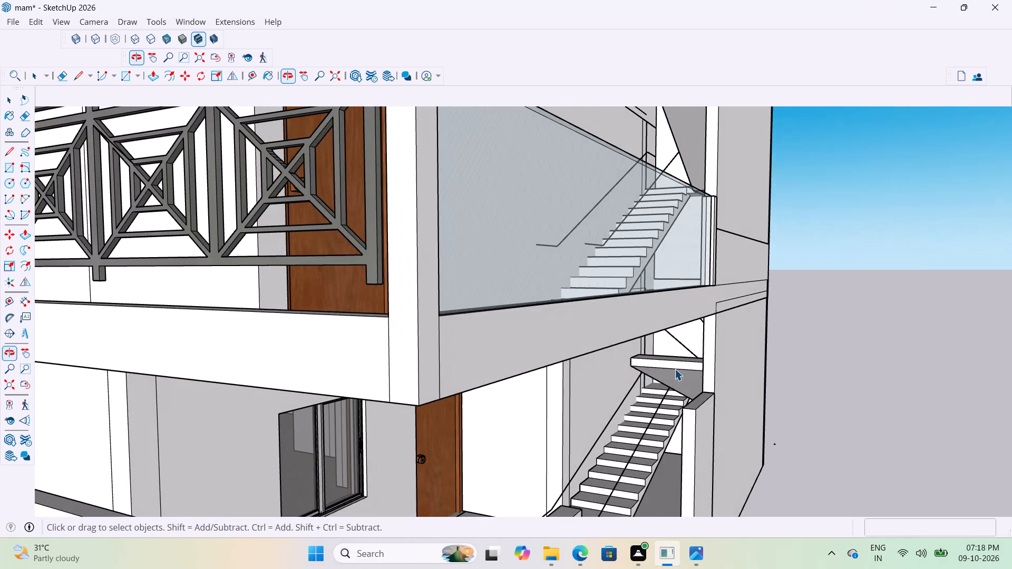
left_click(675, 369)
double_click(675, 369)
left_click(672, 370)
key("s")
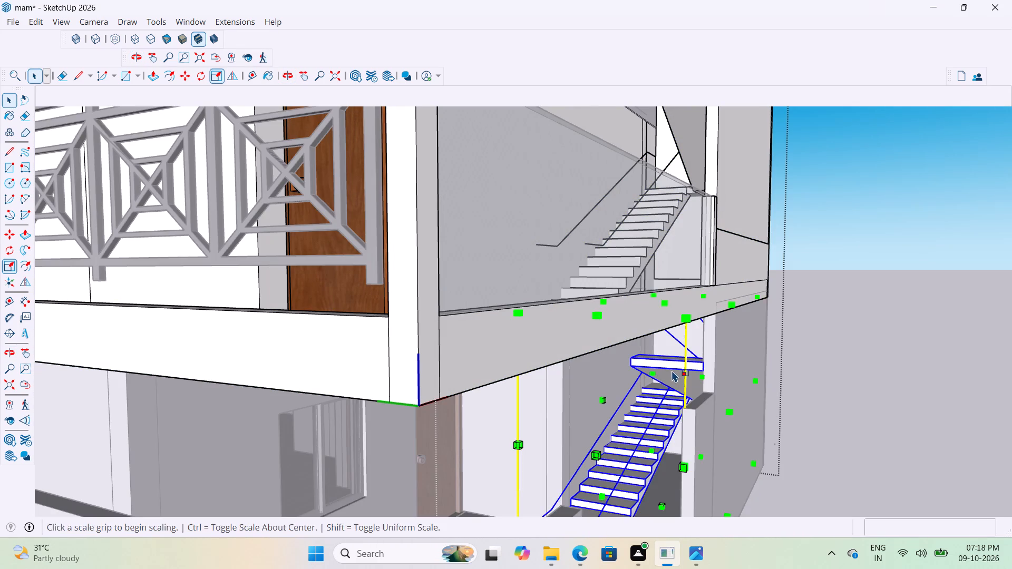
middle_click_drag(672, 370, 672, 445)
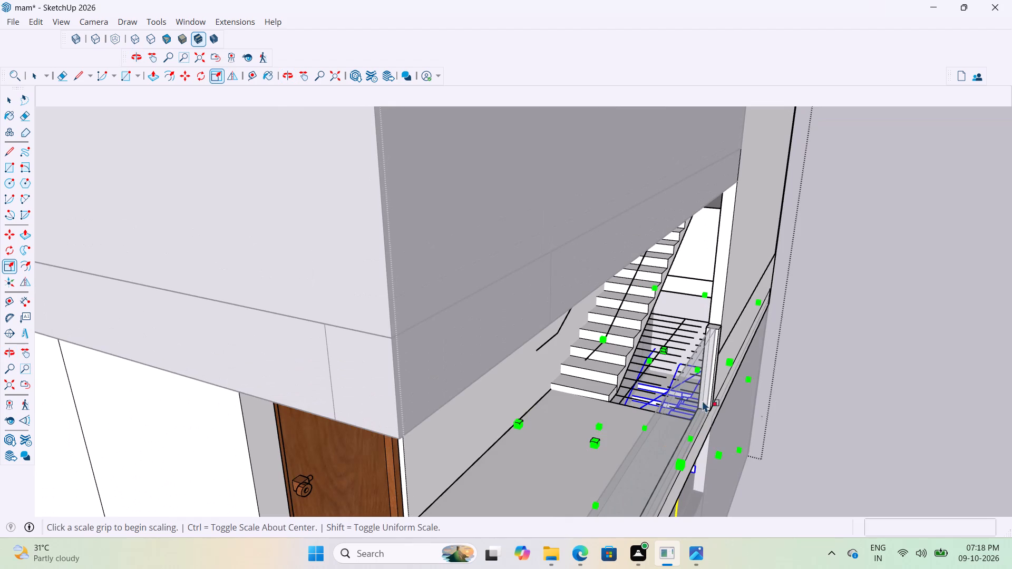
left_click(666, 348)
scroll(660, 348, "up", 5)
left_click(665, 345)
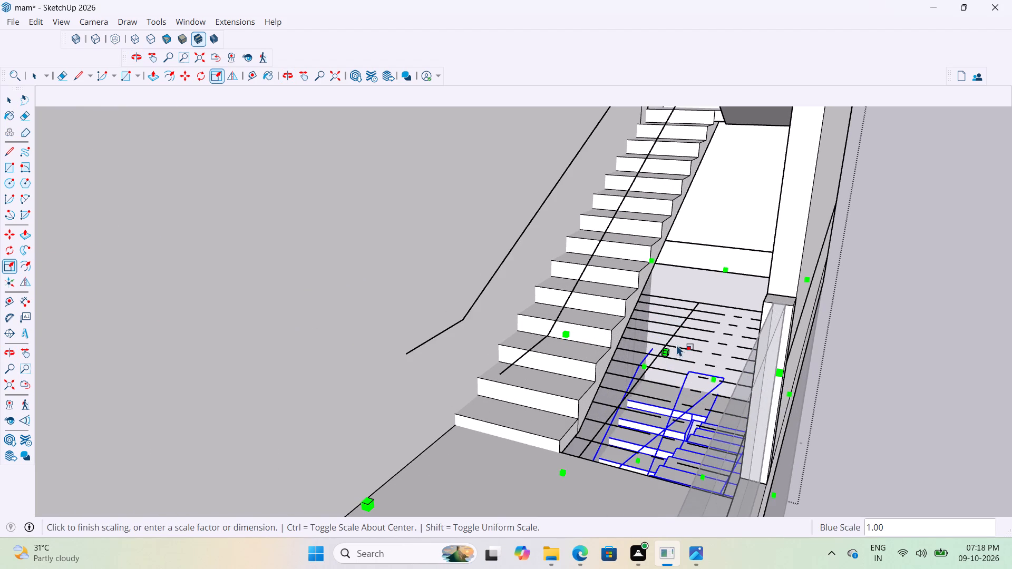
scroll(676, 345, "down", 1)
middle_click_drag(679, 347, 644, 358)
scroll(736, 355, "down", 9)
middle_click_drag(752, 368, 768, 357)
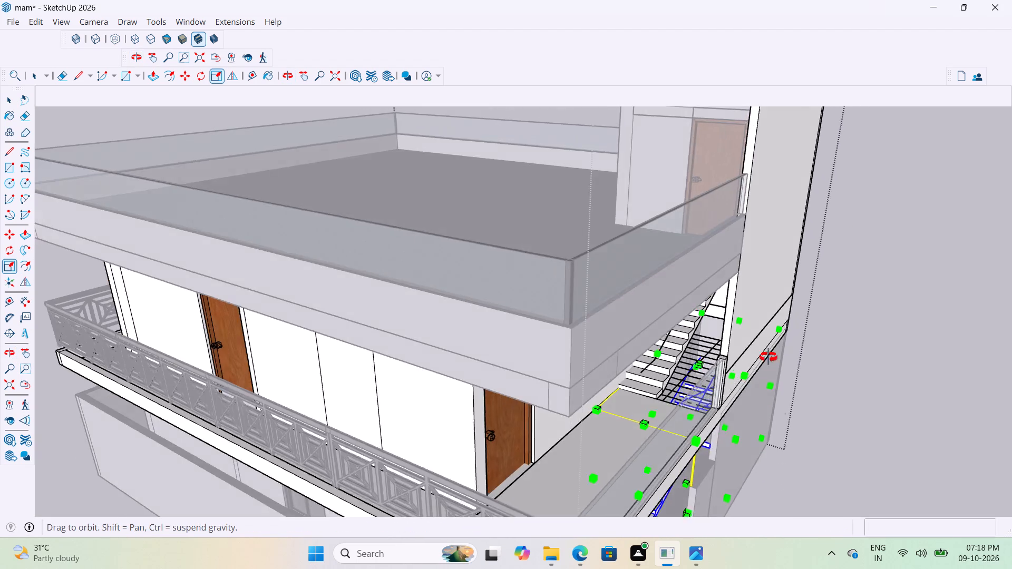
middle_click_drag(768, 357, 824, 330)
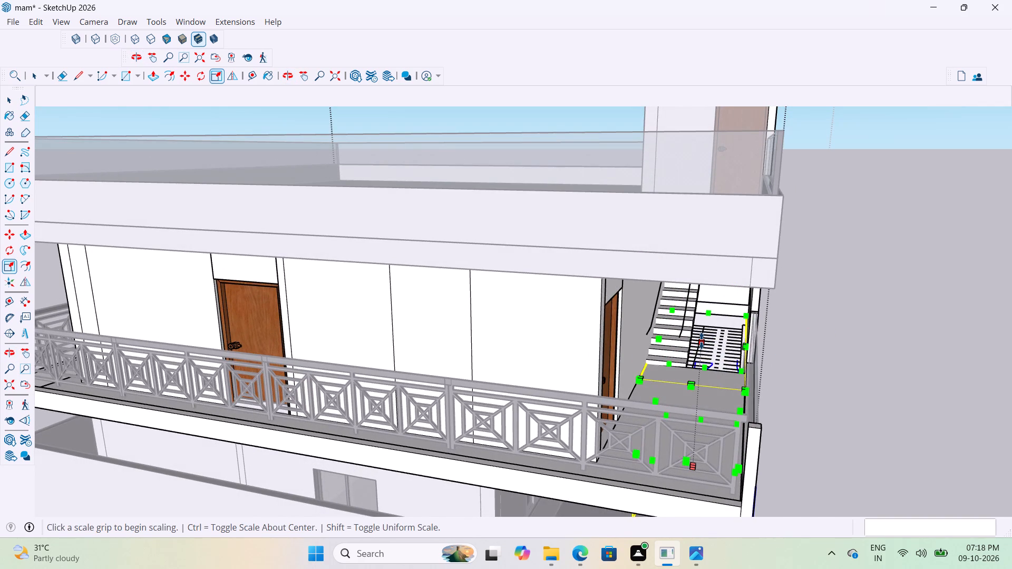
left_click(702, 341)
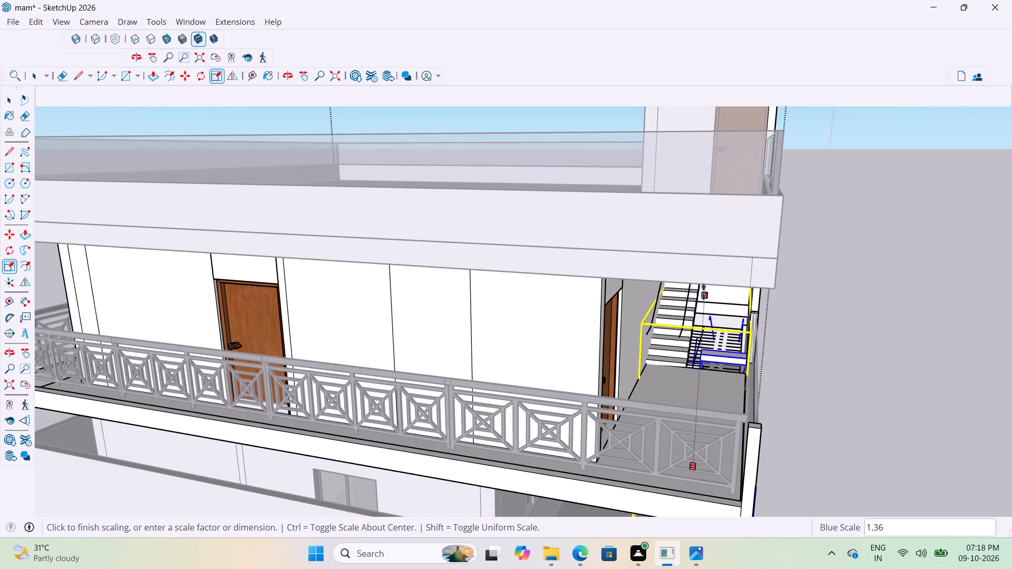
left_click(704, 299)
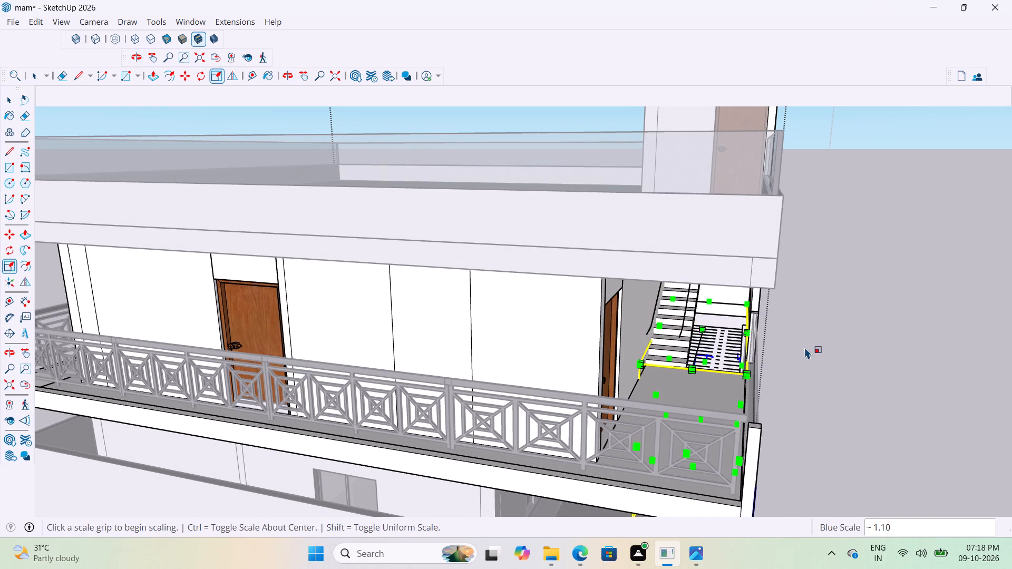
key("space")
left_click(804, 347)
Examine the lower staircase's top step against the balcony slab from above, close the open group, and check it from below.
scroll(723, 361, "up", 7)
middle_click_drag(755, 364, 731, 400)
scroll(677, 462, "up", 2)
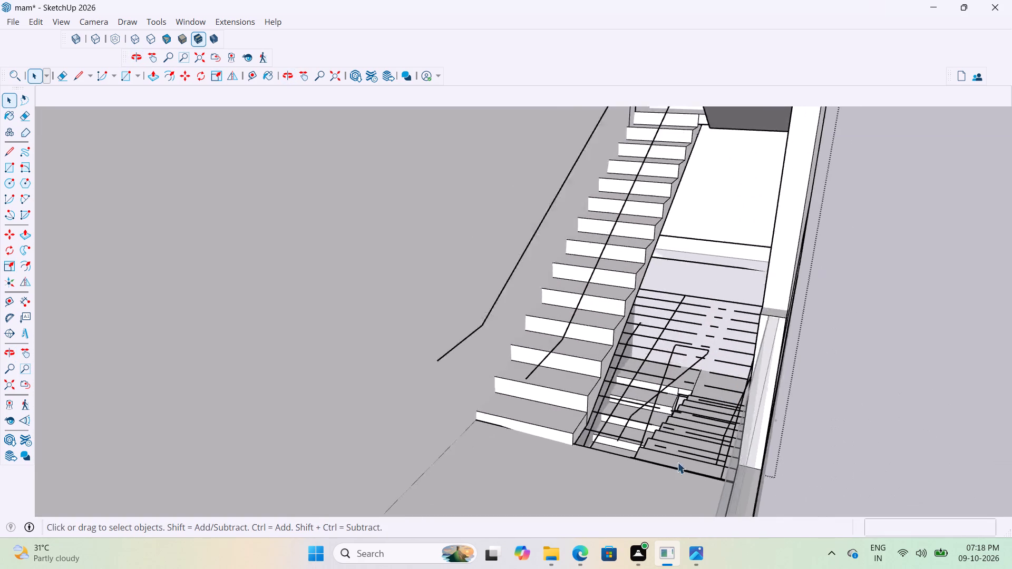
scroll(677, 462, "up", 4)
middle_click_drag(674, 449, 652, 431)
scroll(638, 444, "down", 14)
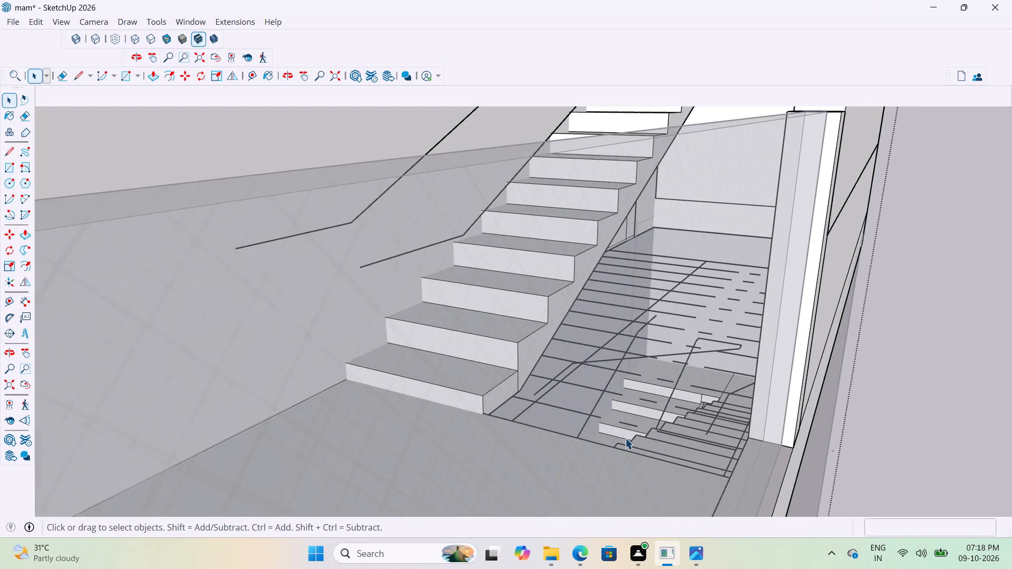
scroll(625, 438, "down", 20)
scroll(625, 438, "down", 14)
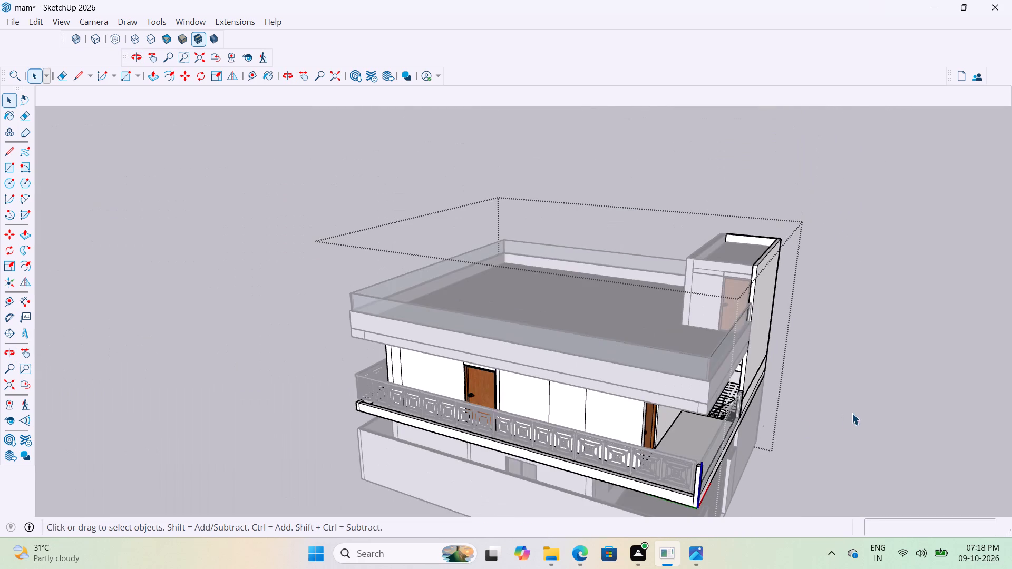
left_click(852, 413)
middle_click_drag(843, 389, 569, 188)
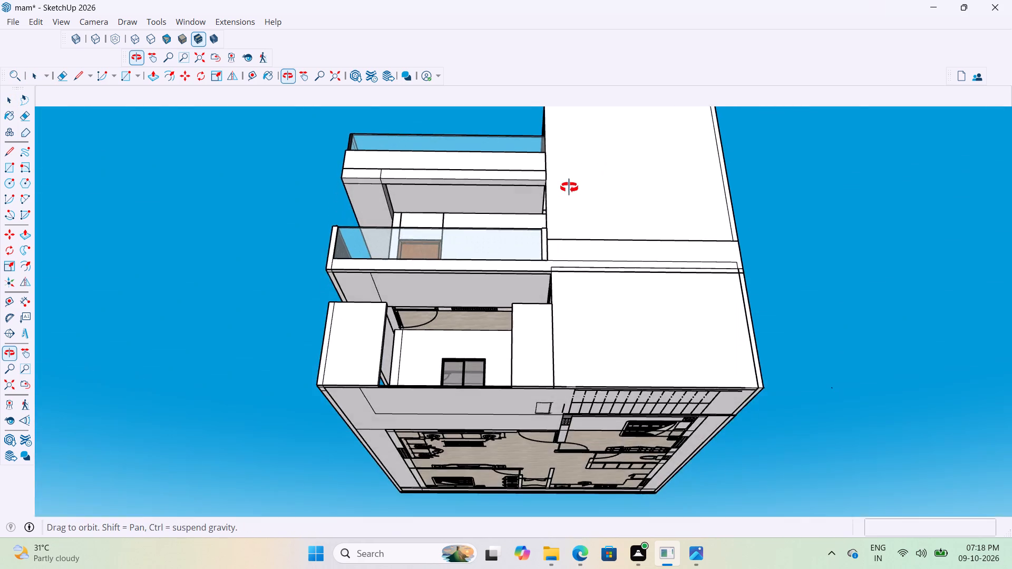
middle_click_drag(569, 188, 716, 319)
scroll(665, 480, "up", 3)
middle_click_drag(684, 466, 741, 488)
scroll(703, 524, "up", 3)
scroll(719, 450, "down", 4)
scroll(700, 506, "up", 6)
middle_click_drag(708, 497, 765, 500)
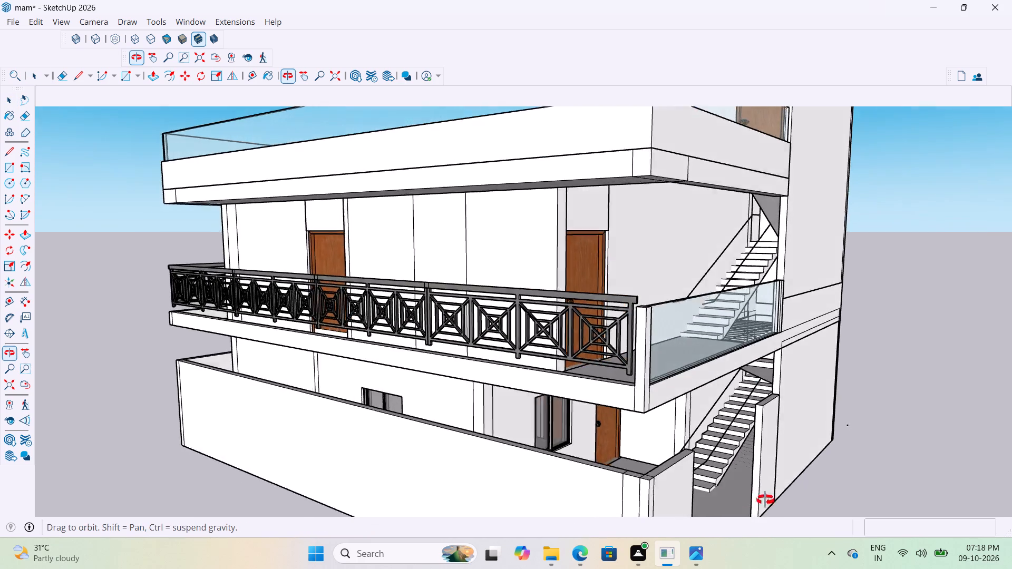
middle_click_drag(765, 500, 729, 464)
scroll(738, 303, "up", 4)
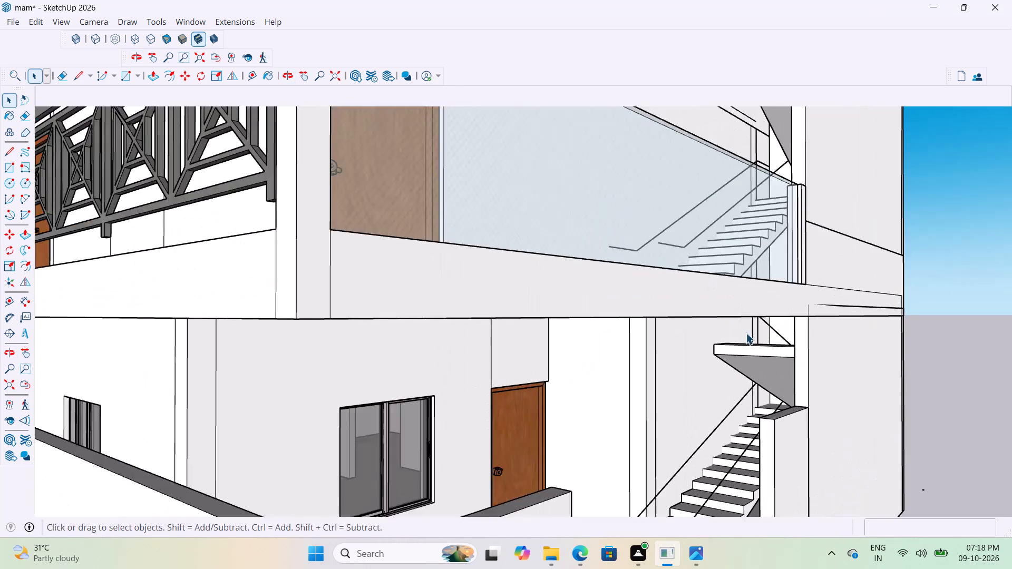
scroll(746, 333, "up", 2)
middle_click_drag(758, 318, 782, 321)
middle_click_drag(780, 309, 769, 275)
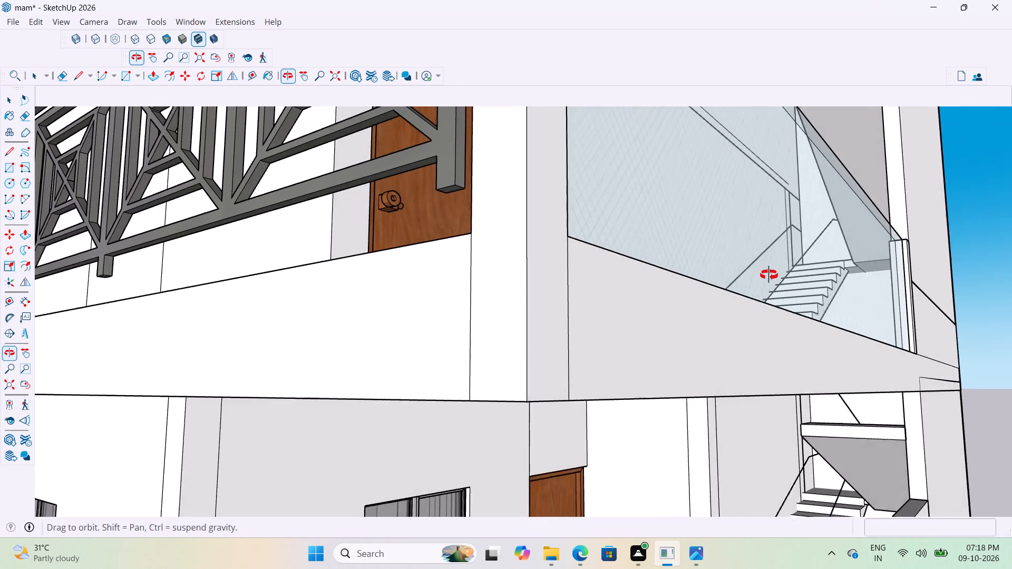
middle_click_drag(769, 275, 768, 267)
scroll(768, 267, "down", 4)
scroll(826, 426, "up", 2)
middle_click_drag(831, 427, 828, 406)
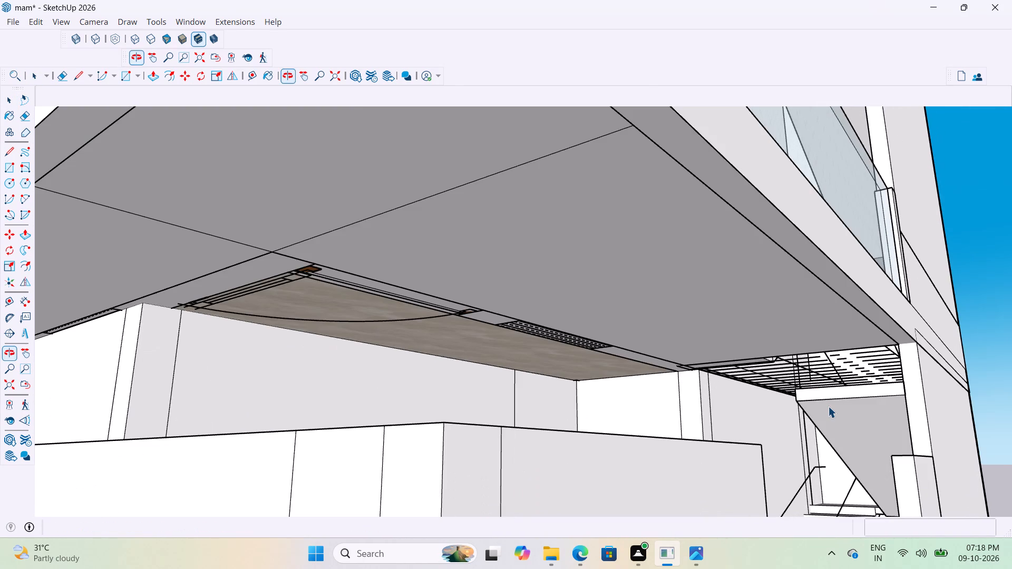
Open the enclosing group and select the lower staircase under the balcony slab.
double_click(828, 406)
left_click(843, 433)
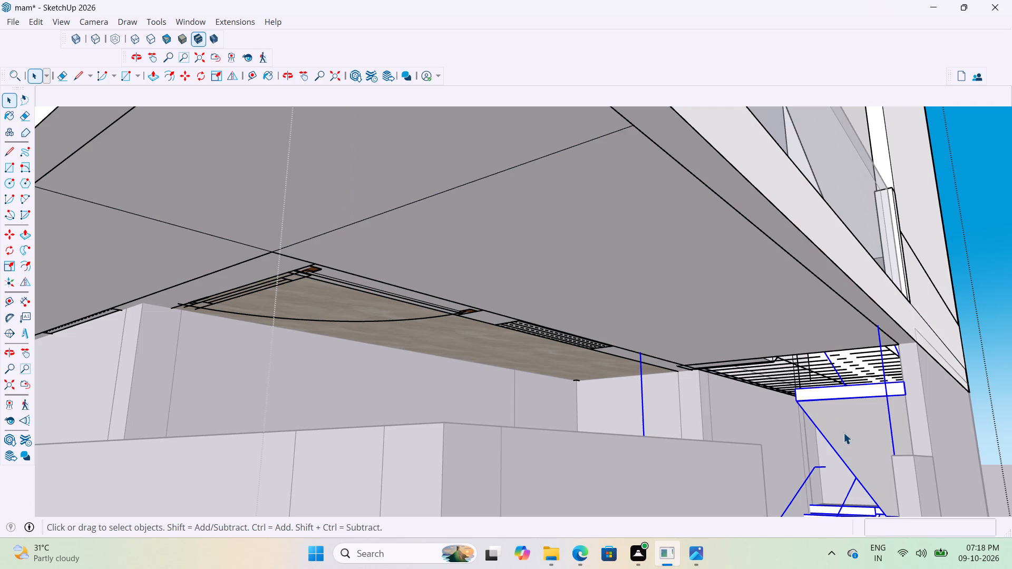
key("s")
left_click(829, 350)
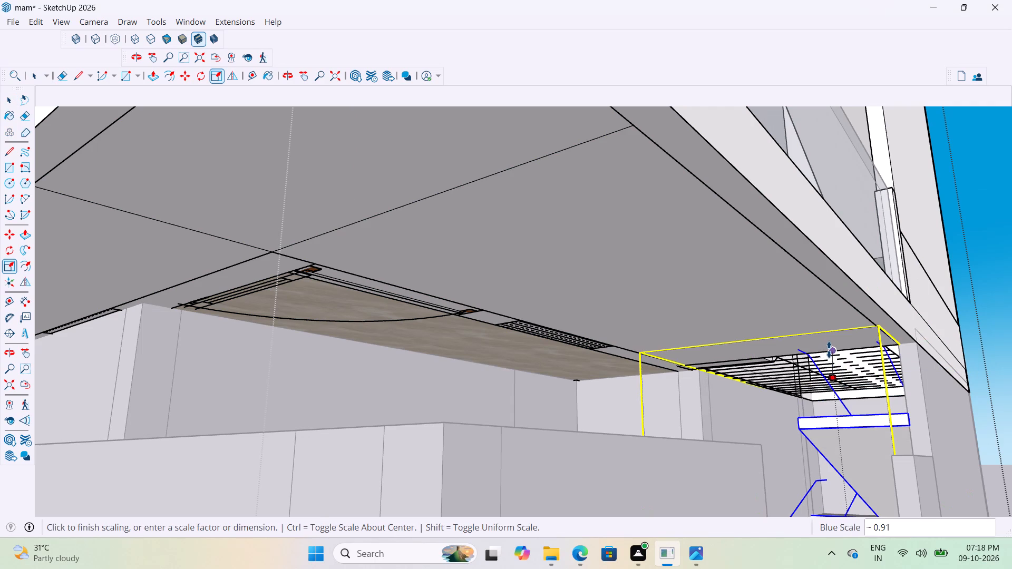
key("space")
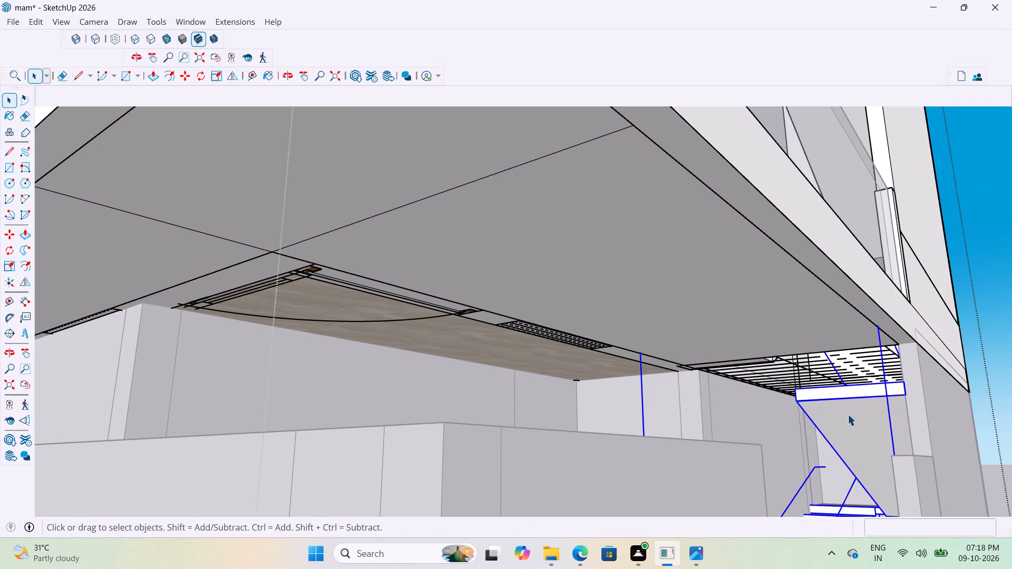
Open the lower staircase's own group, scale its step geometry to 1.00 green and about 1.11 blue, and leave that group.
double_click(848, 414)
left_click(848, 414)
key("s")
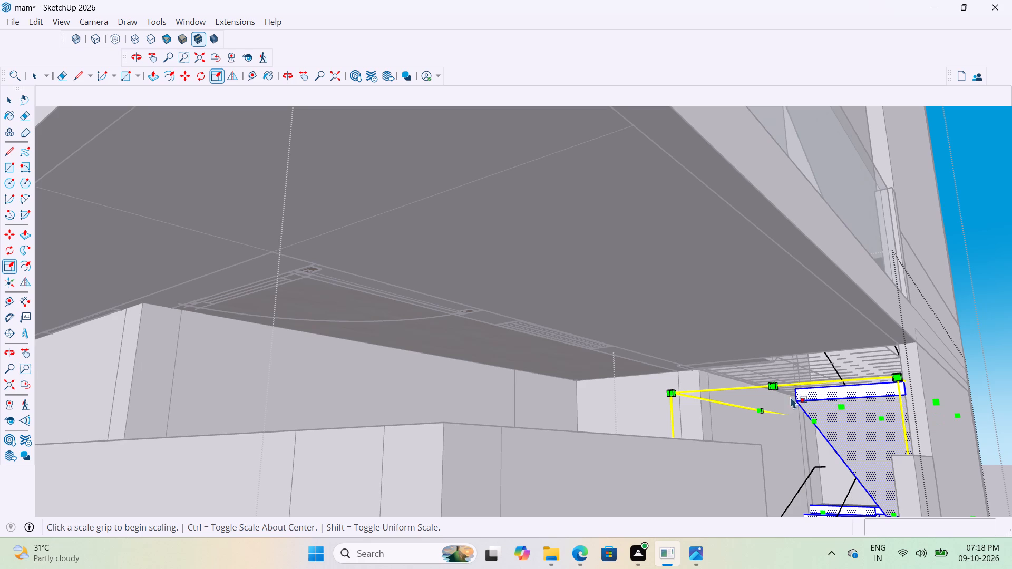
left_click(768, 386)
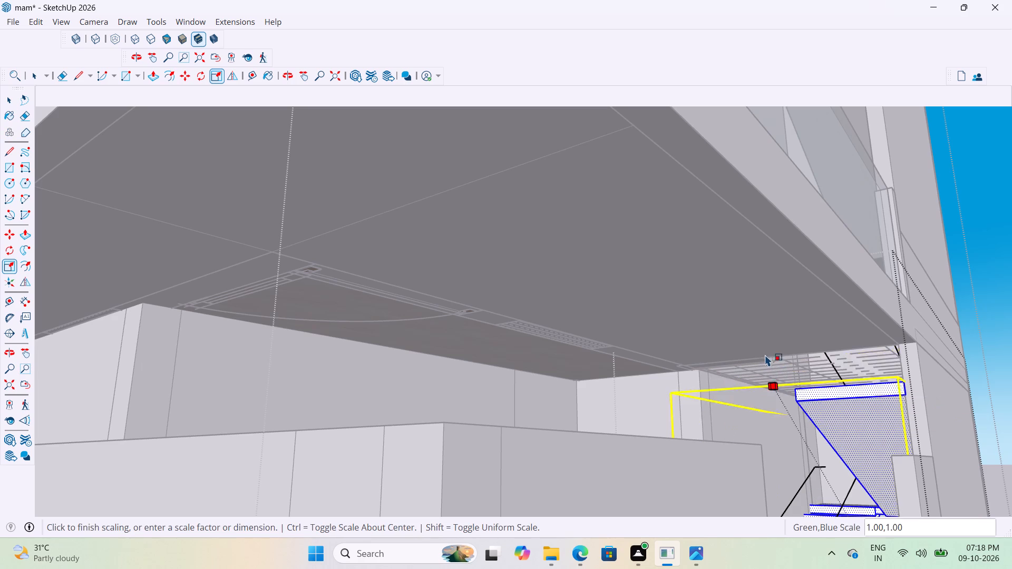
left_click(761, 350)
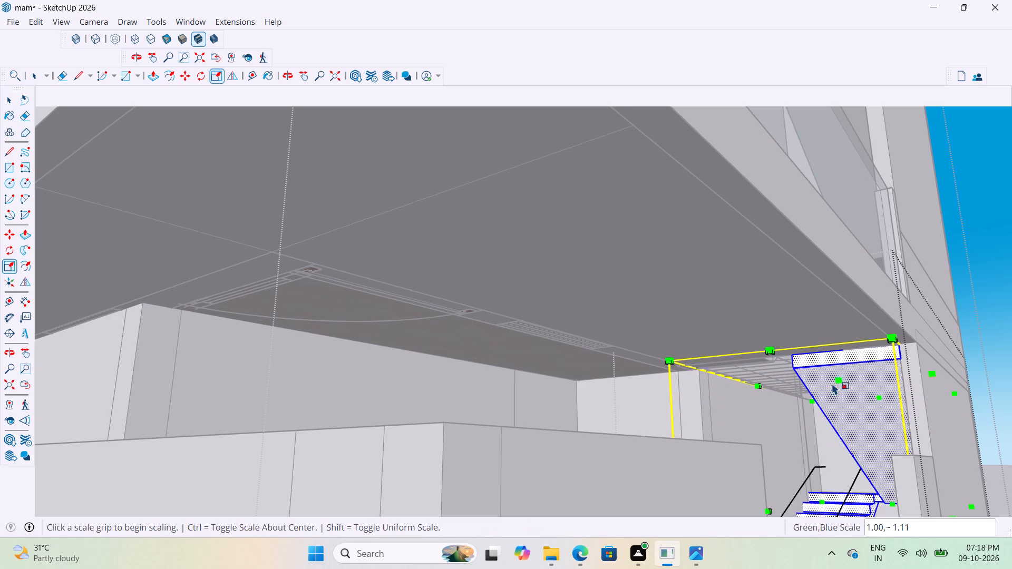
scroll(832, 378, "up", 6)
middle_click_drag(800, 344, 681, 472)
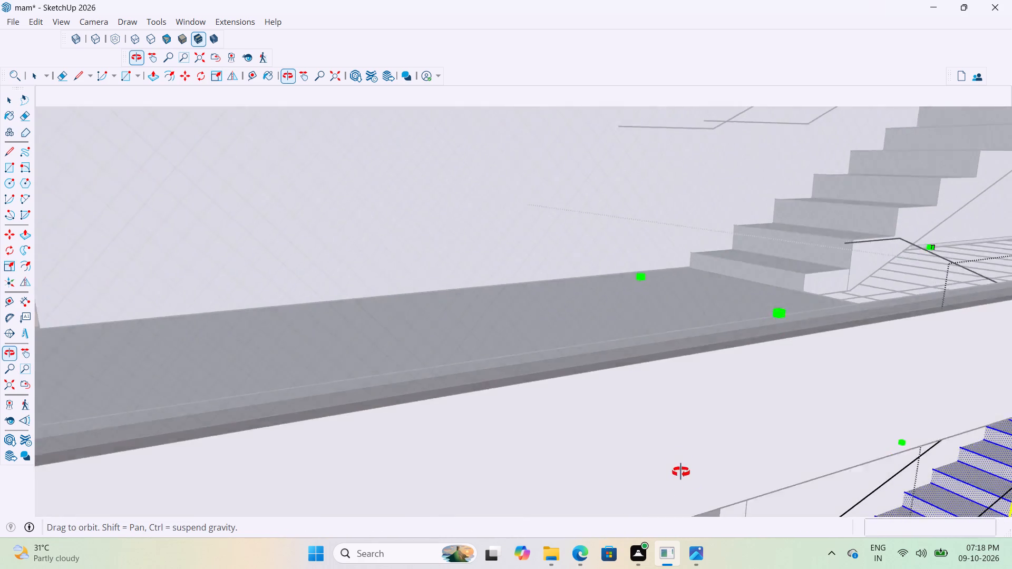
middle_click_drag(681, 472, 646, 541)
scroll(640, 448, "down", 20)
scroll(640, 448, "down", 2)
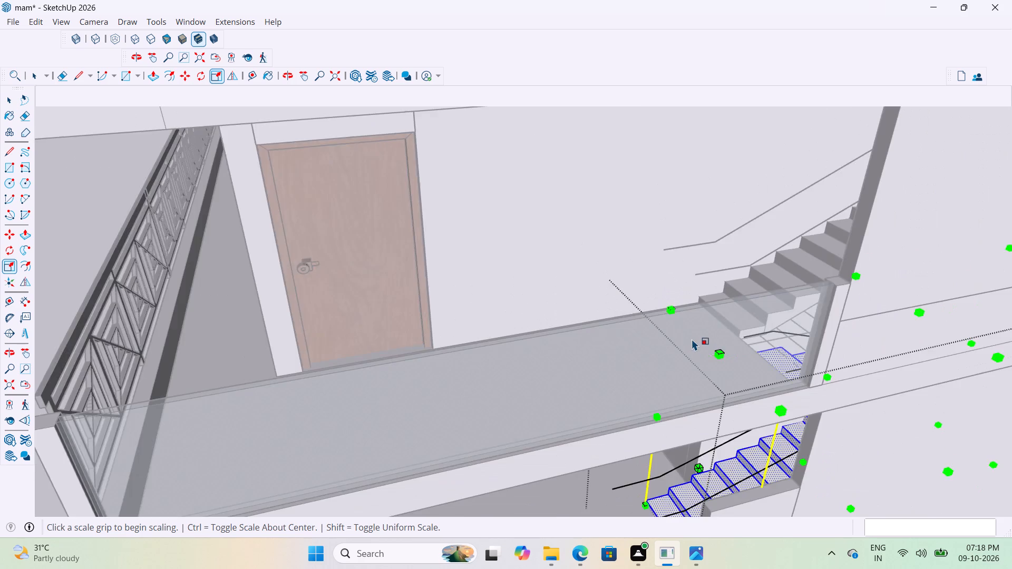
scroll(692, 339, "down", 20)
key("space")
left_click(784, 438)
Examine the lower staircase's top step at the balcony opening from above and close the enclosing group.
scroll(725, 388, "up", 7)
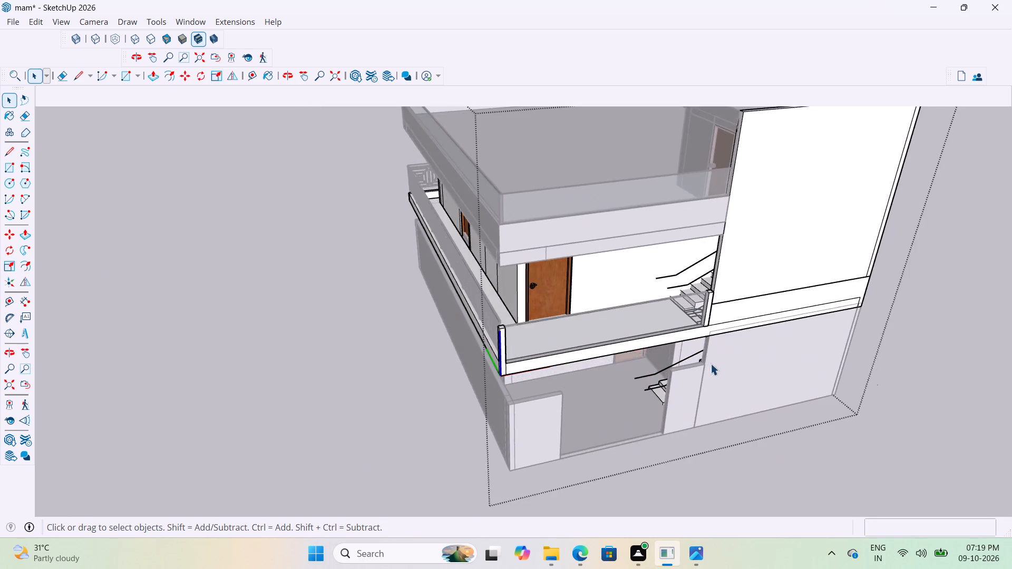
scroll(711, 364, "up", 2)
middle_click_drag(707, 365, 779, 373)
scroll(739, 282, "up", 10)
middle_click_drag(734, 273, 791, 318)
scroll(791, 318, "down", 1)
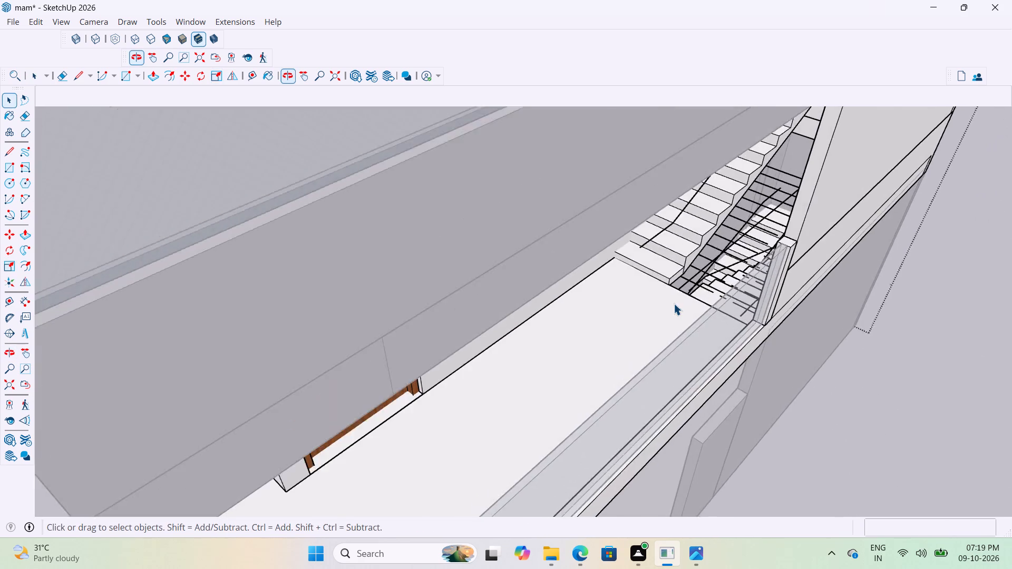
scroll(674, 303, "up", 17)
middle_click_drag(732, 282, 534, 279)
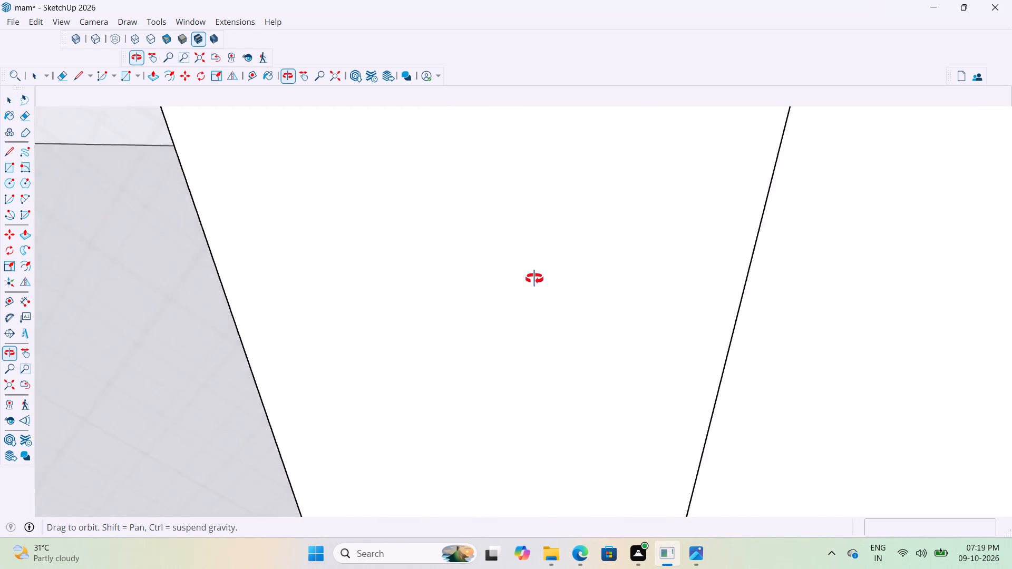
middle_click_drag(534, 279, 573, 284)
scroll(660, 292, "down", 11)
scroll(565, 381, "down", 15)
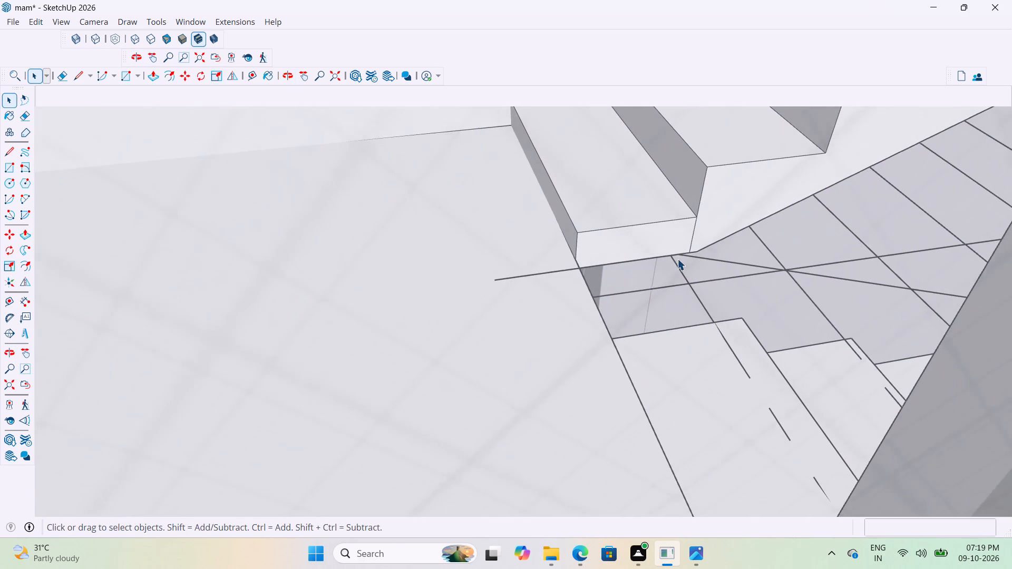
scroll(677, 259, "down", 20)
scroll(677, 259, "down", 20)
scroll(677, 259, "down", 4)
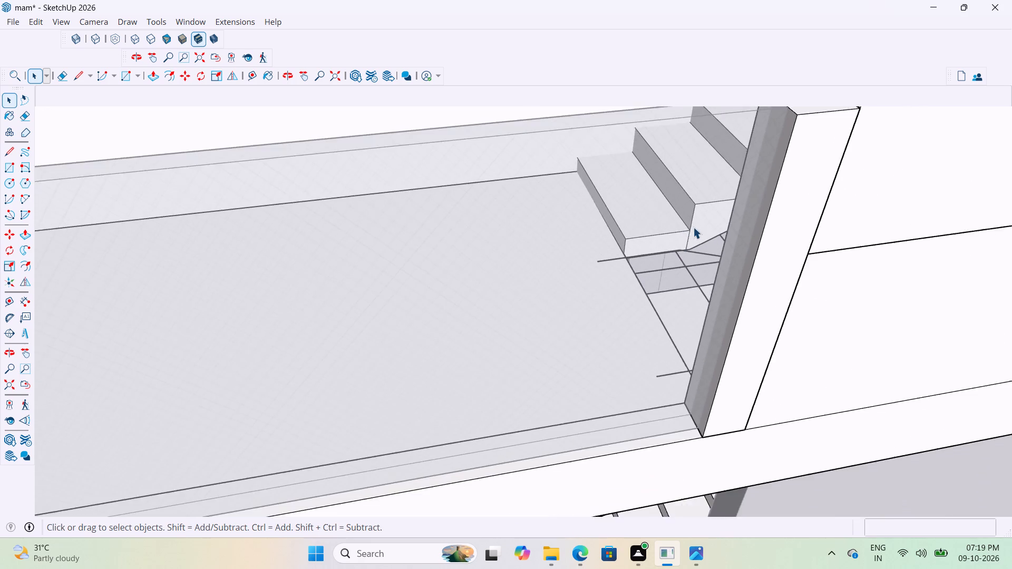
scroll(693, 227, "down", 20)
scroll(693, 227, "down", 16)
left_click(706, 381)
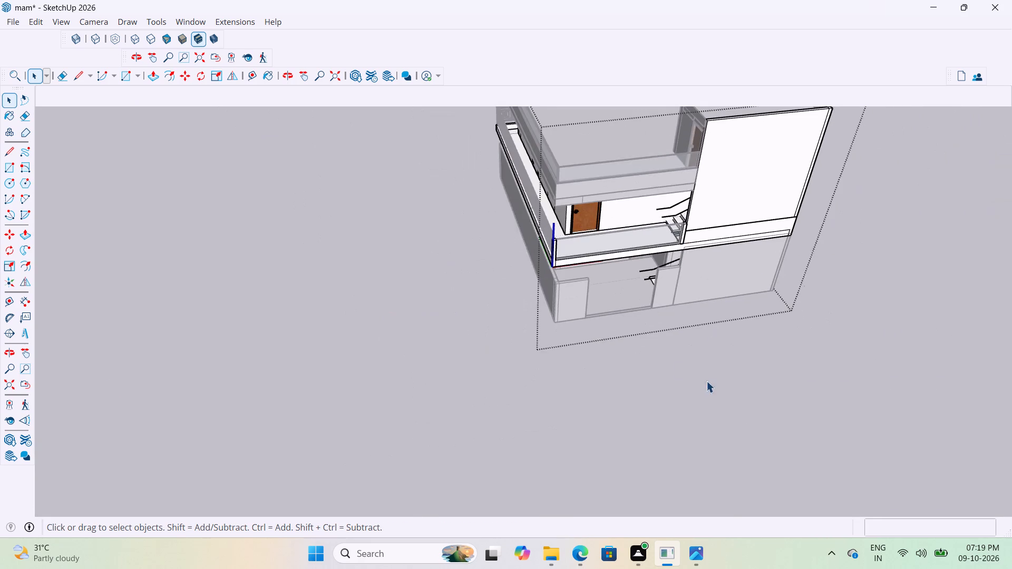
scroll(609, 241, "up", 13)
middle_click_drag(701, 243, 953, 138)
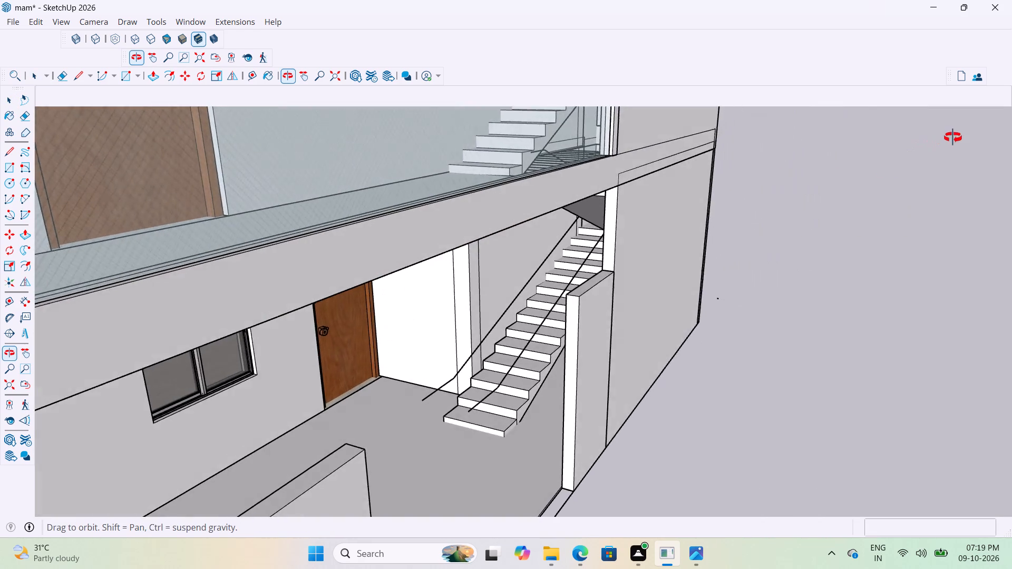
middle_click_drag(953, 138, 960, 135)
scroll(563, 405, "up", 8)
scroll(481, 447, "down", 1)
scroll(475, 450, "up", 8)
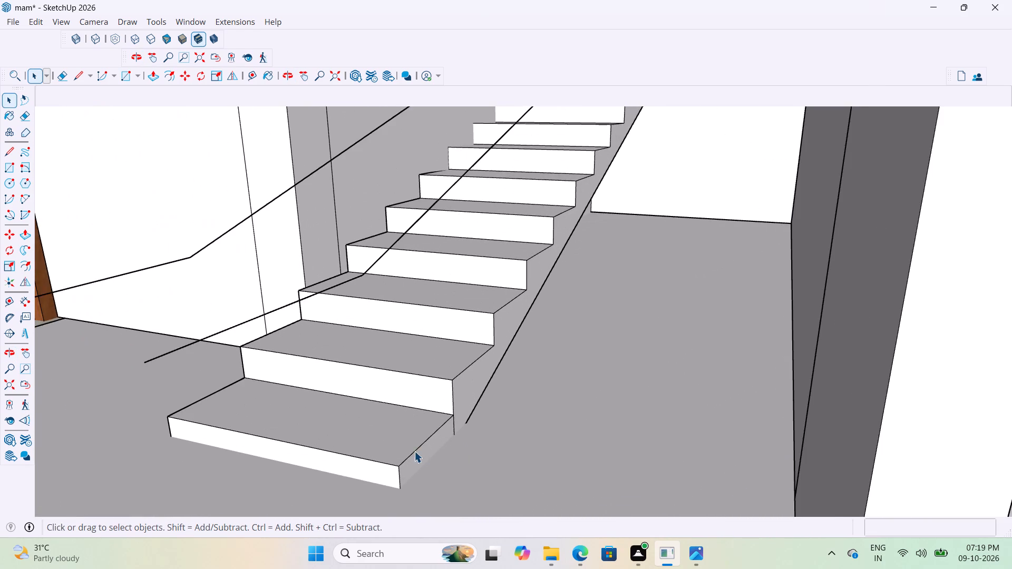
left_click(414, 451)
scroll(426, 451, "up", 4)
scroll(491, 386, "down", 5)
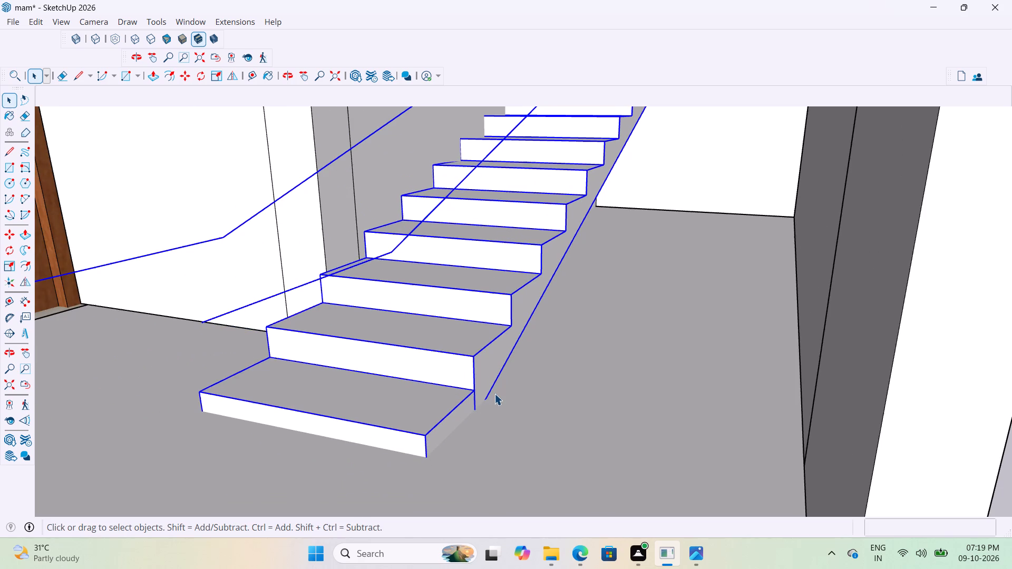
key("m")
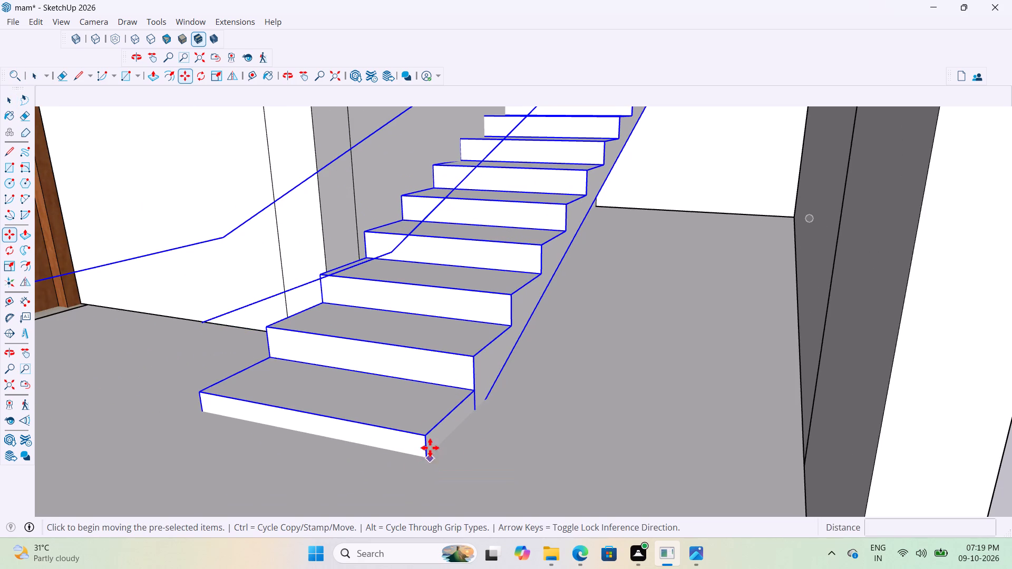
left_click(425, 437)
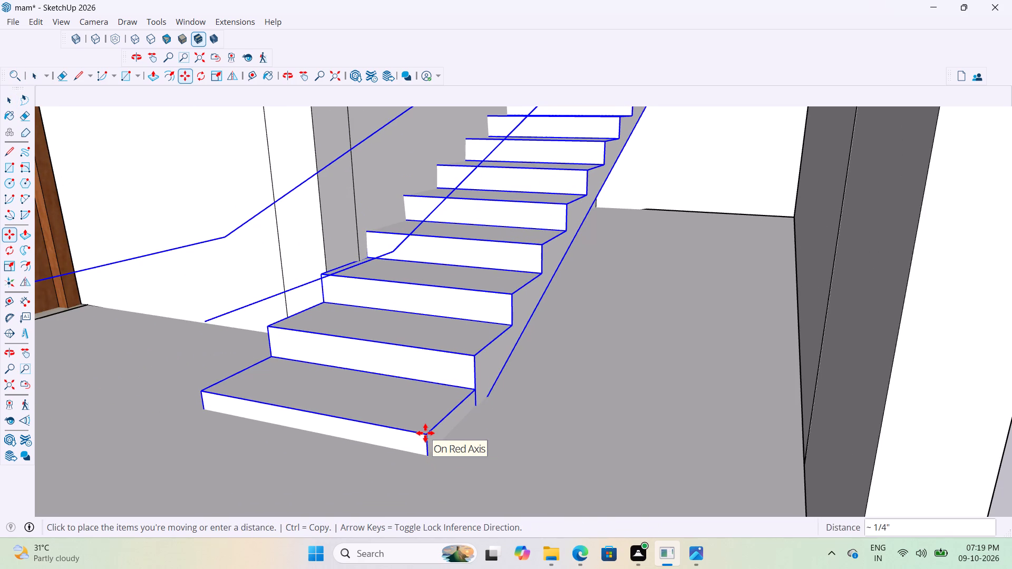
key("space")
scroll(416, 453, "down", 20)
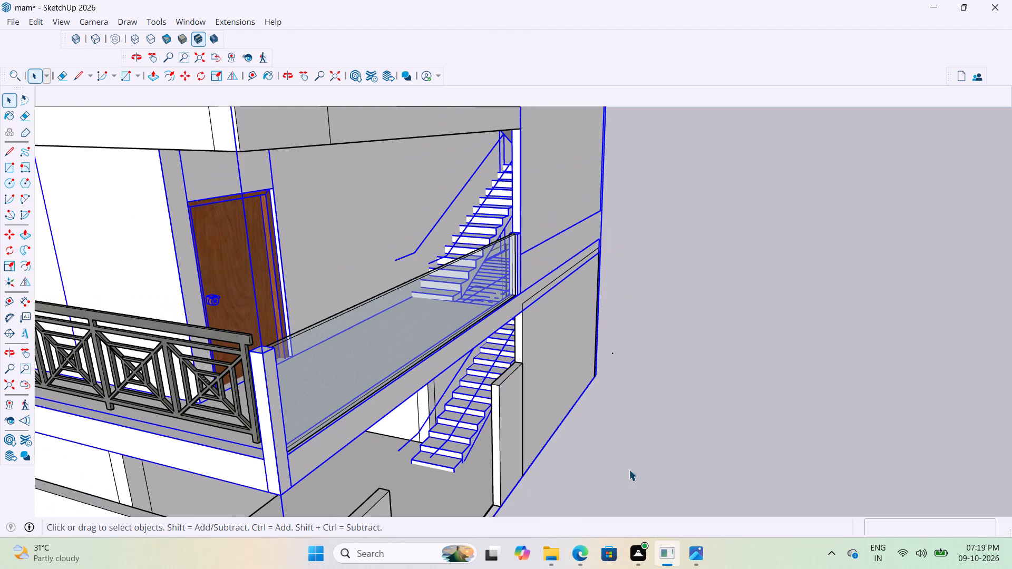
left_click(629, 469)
Examine the whole building's exterior on the side with the glass balcony railing and the stair tower.
middle_click_drag(580, 448, 517, 437)
scroll(473, 414, "down", 2)
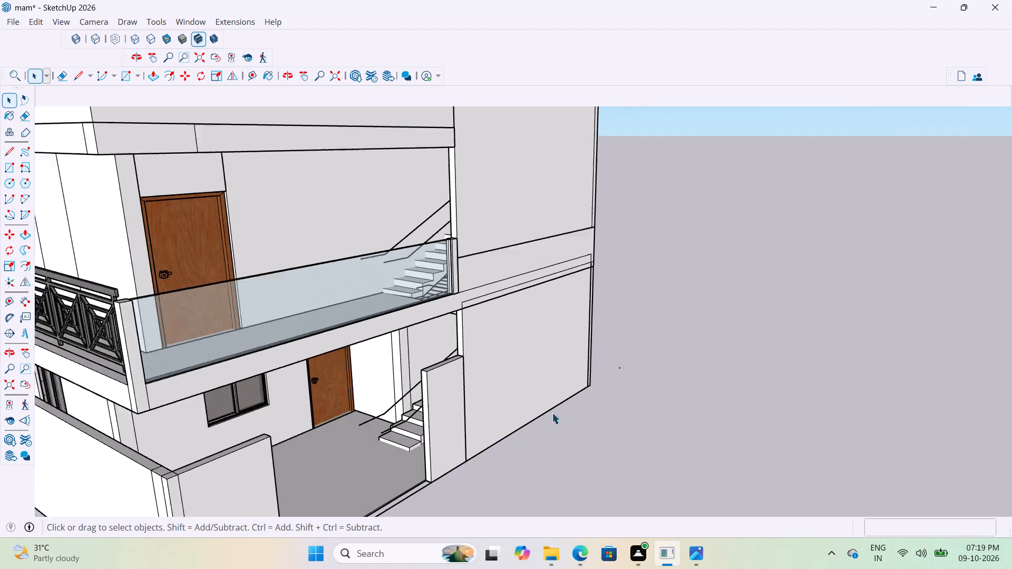
scroll(552, 413, "down", 7)
middle_click_drag(568, 414, 289, 436)
scroll(430, 338, "up", 2)
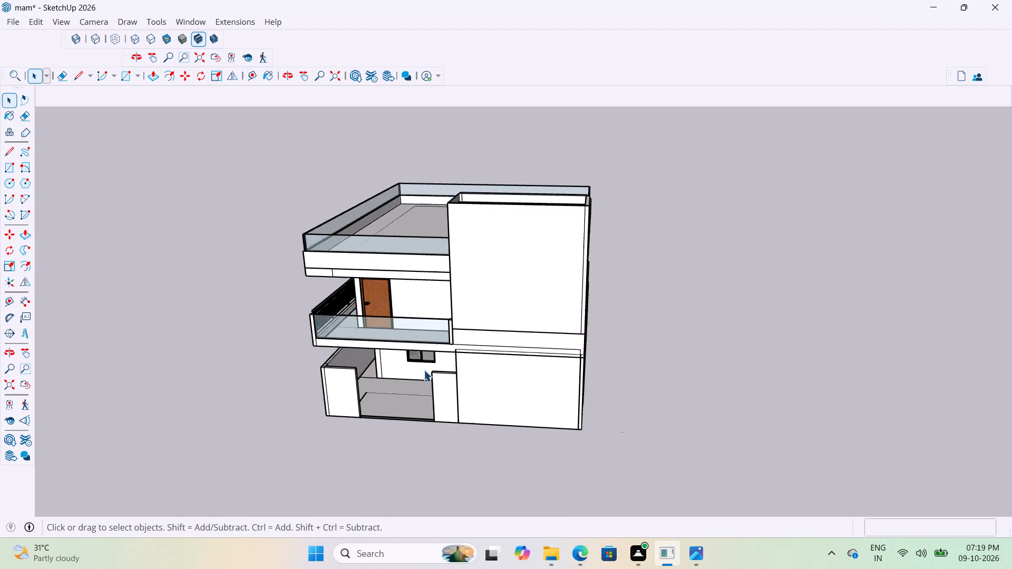
scroll(424, 370, "up", 8)
scroll(452, 344, "down", 5)
middle_click_drag(469, 361, 481, 361)
scroll(448, 385, "up", 3)
scroll(558, 341, "down", 9)
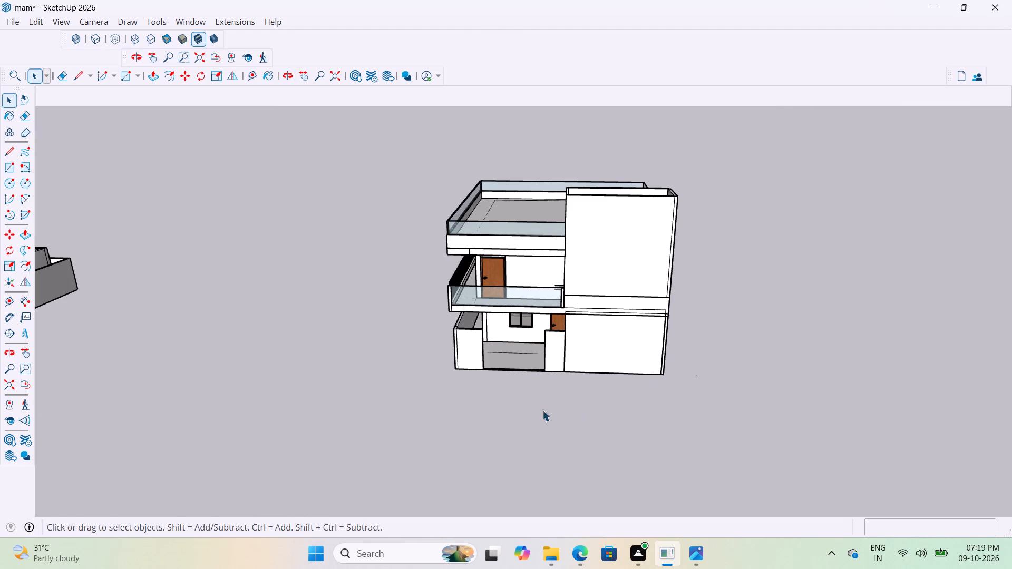
scroll(515, 337, "up", 7)
scroll(577, 323, "down", 9)
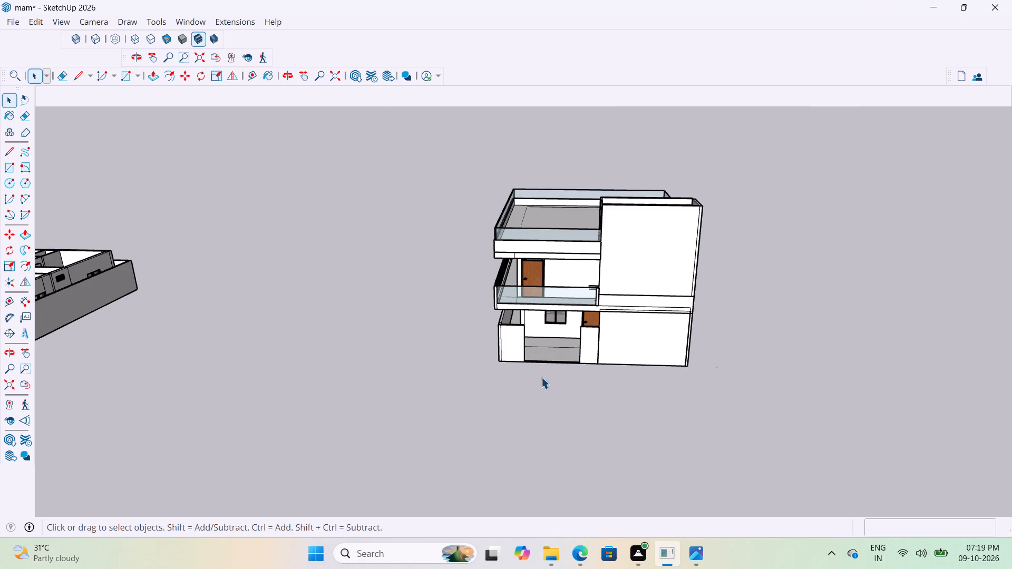
scroll(541, 377, "up", 4)
scroll(572, 331, "up", 7)
middle_click_drag(581, 320, 634, 357)
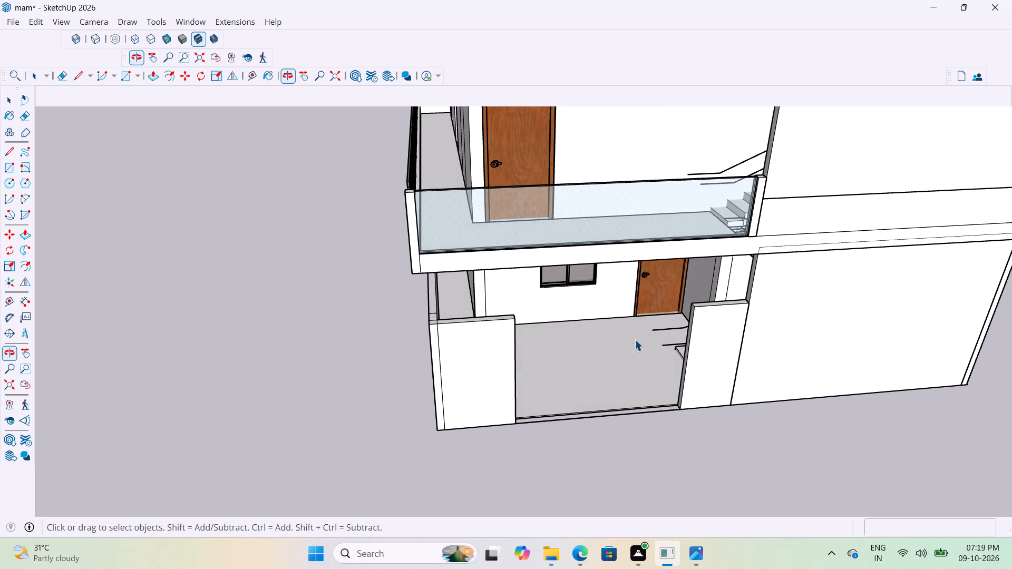
scroll(495, 325, "down", 5)
scroll(448, 331, "down", 10)
middle_click_drag(614, 391, 548, 380)
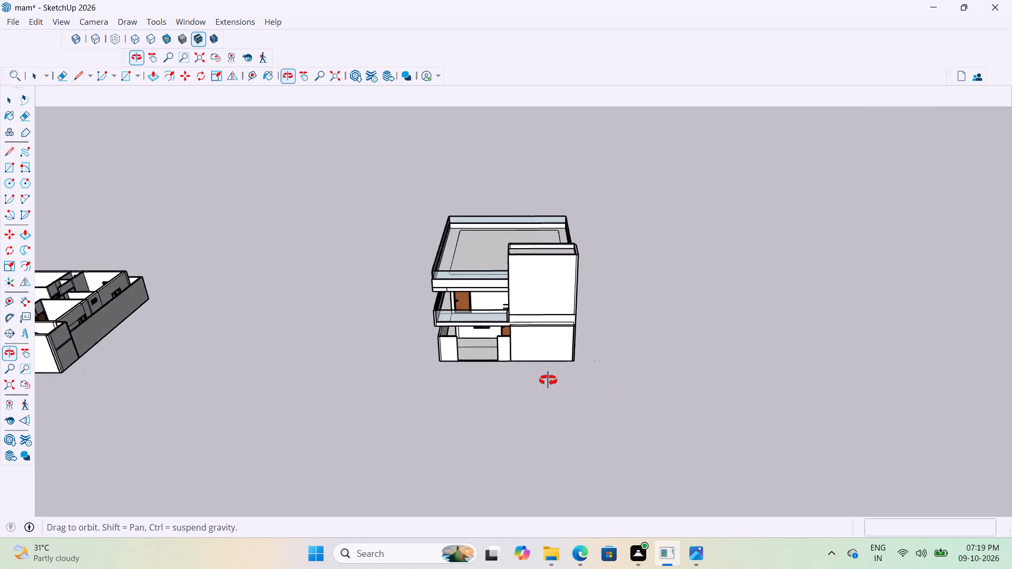
middle_click_drag(548, 380, 525, 368)
scroll(515, 274, "up", 4)
scroll(528, 264, "down", 1)
scroll(566, 254, "up", 9)
Open the stair tower's group, push the inner face of its parapet above the rooftop door inward 4", and close the group.
middle_click_drag(570, 227, 523, 237)
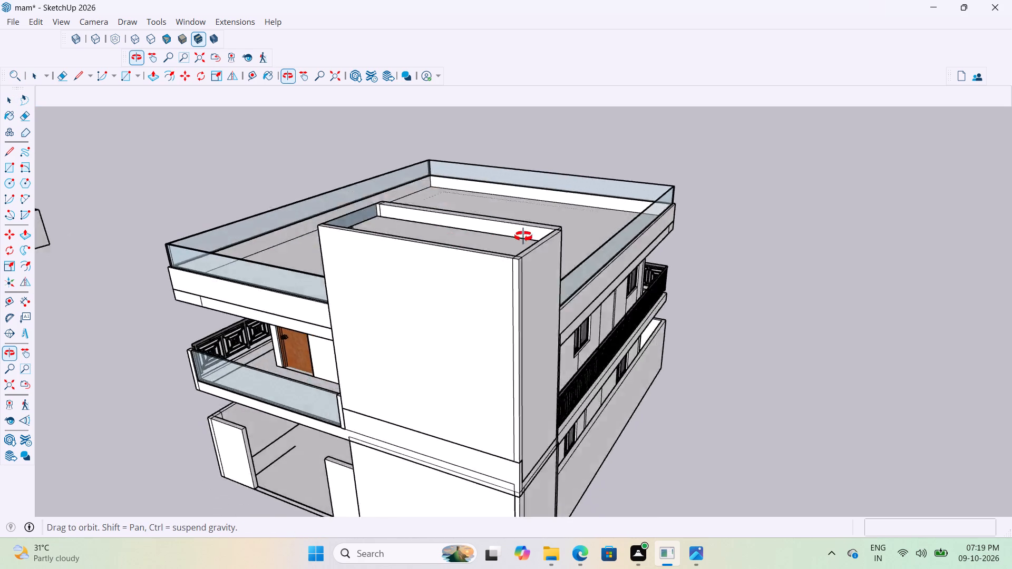
middle_click_drag(523, 237, 711, 240)
scroll(556, 227, "up", 8)
middle_click_drag(559, 225, 435, 248)
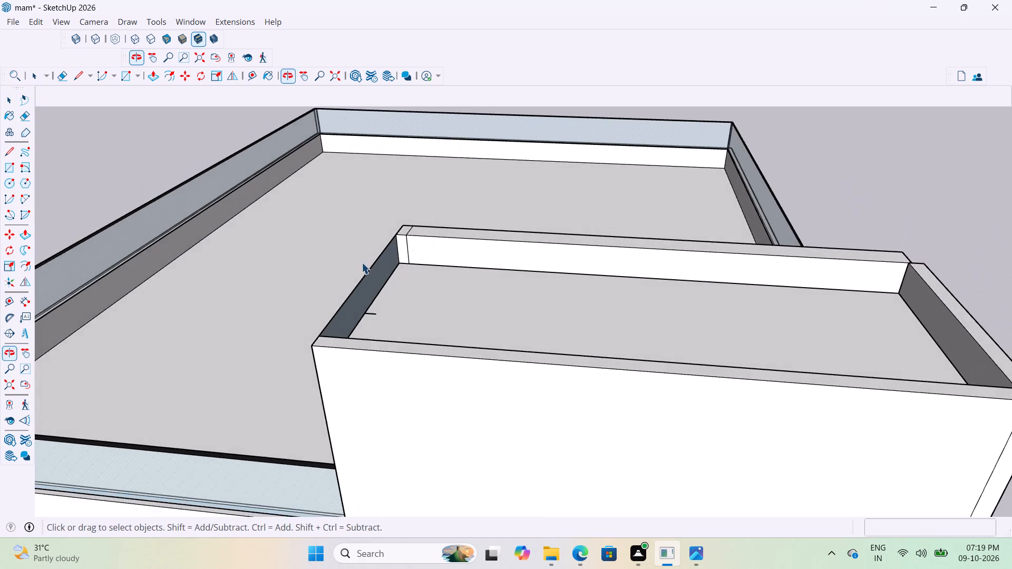
scroll(361, 262, "up", 6)
double_click(408, 260)
left_click(423, 270)
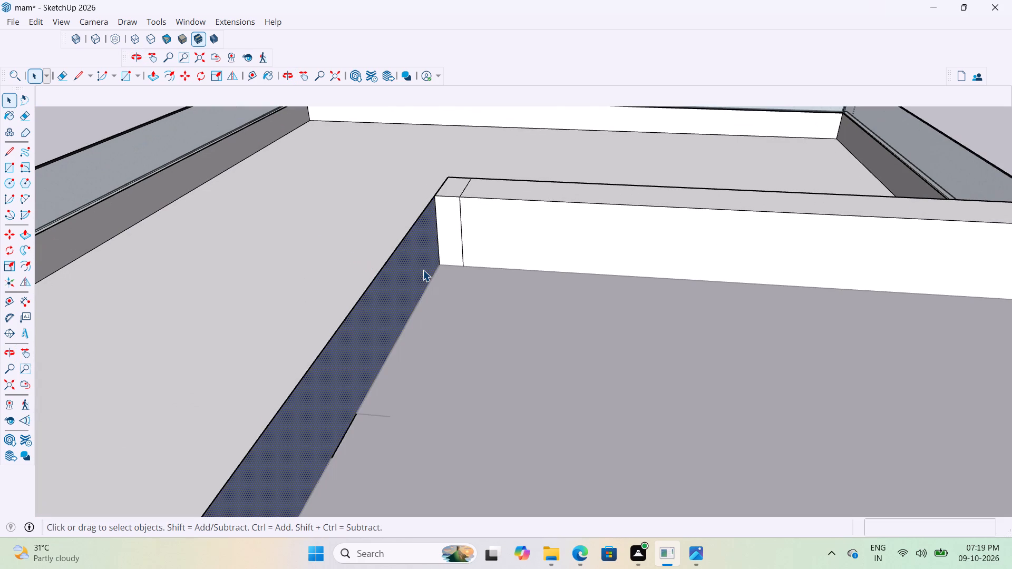
key("p")
left_click(406, 277)
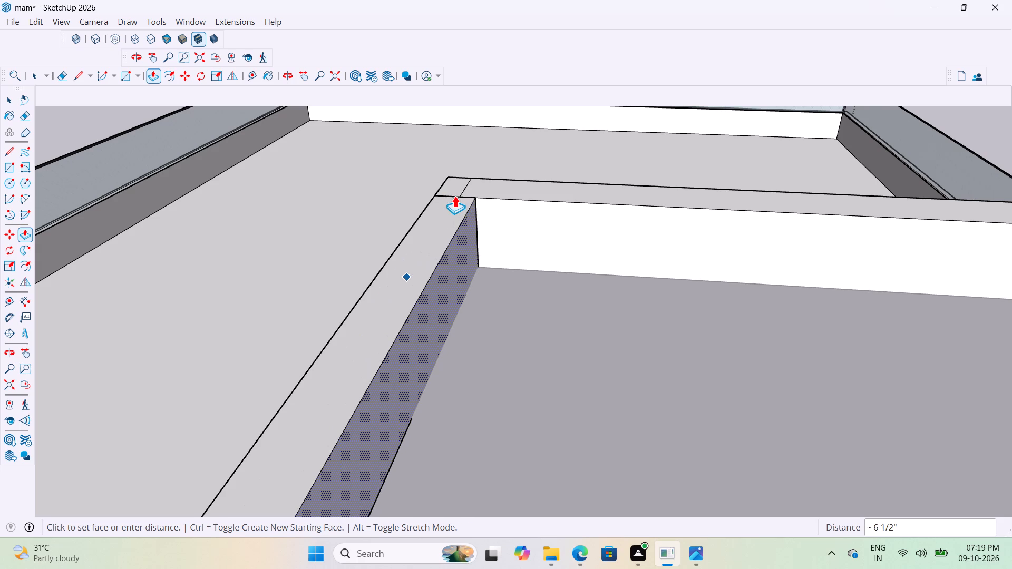
middle_click_drag(457, 195, 537, 207)
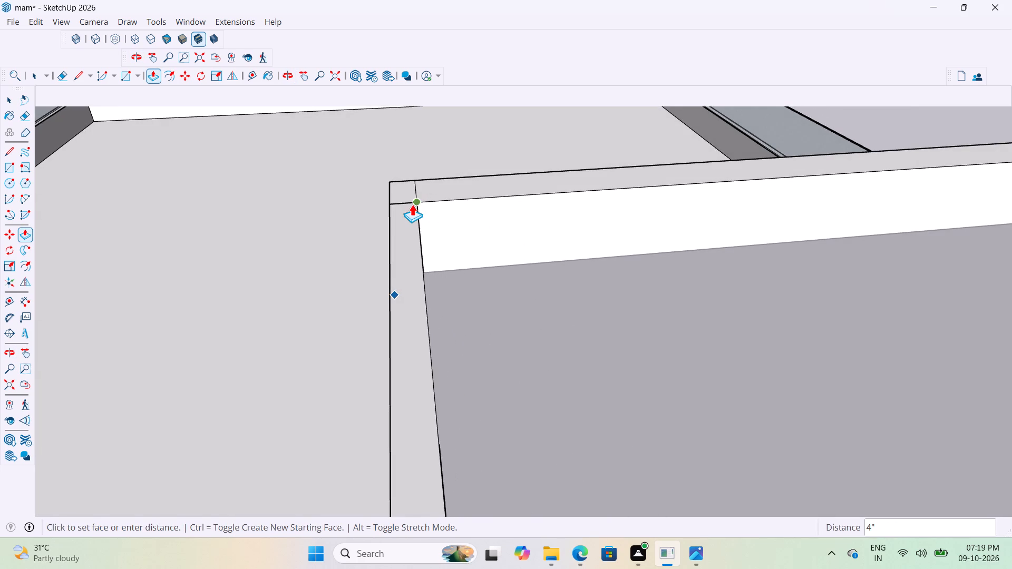
left_click(412, 204)
scroll(503, 180, "down", 9)
middle_click_drag(560, 207, 683, 199)
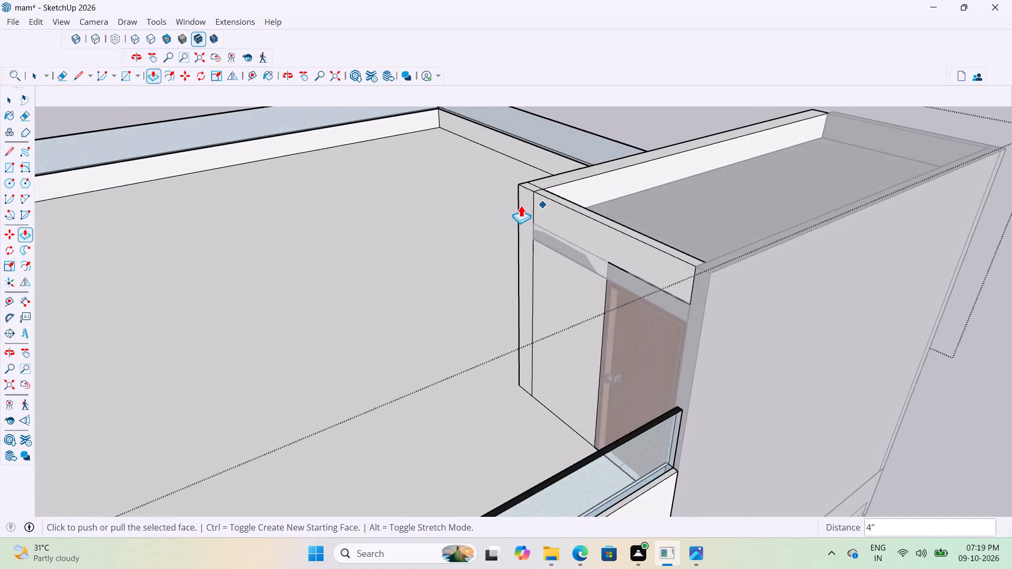
scroll(514, 207, "down", 4)
key("space")
left_click(863, 343)
scroll(595, 275, "up", 3)
left_click(894, 264)
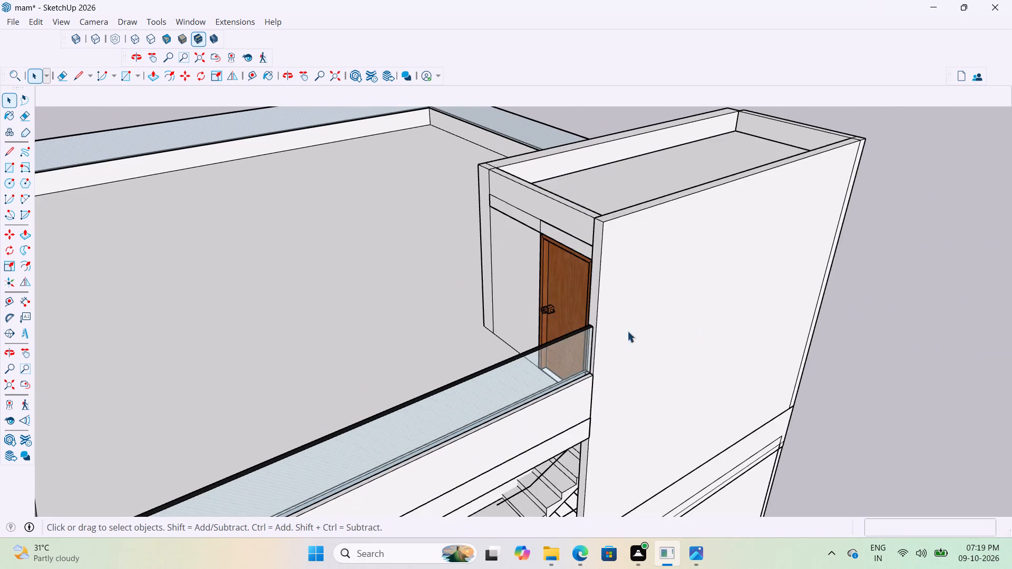
Examine the rooftop door side of the stair tower and the building's facade around the roof slab.
scroll(618, 332, "down", 5)
scroll(601, 260, "up", 12)
middle_click_drag(662, 252, 823, 191)
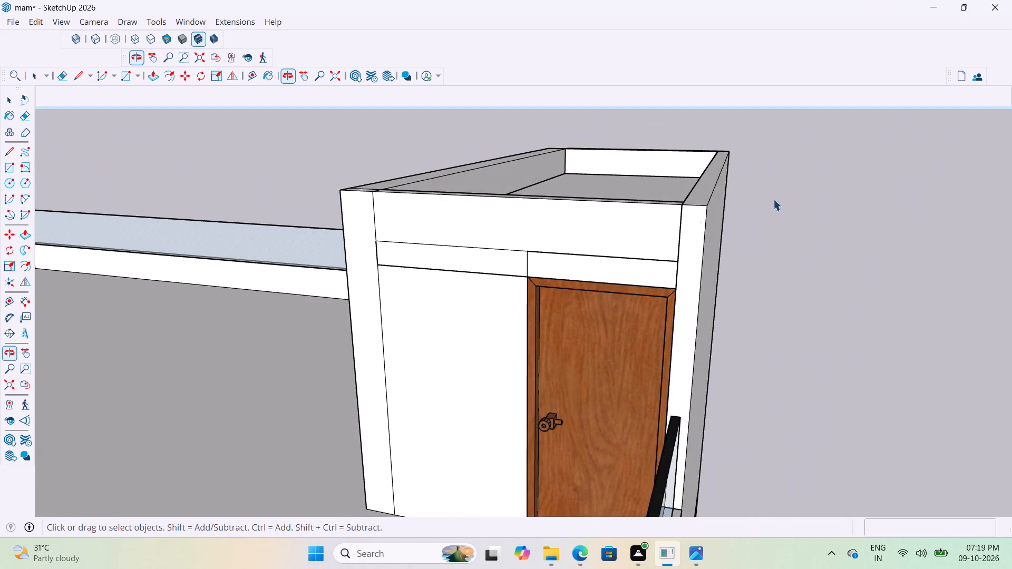
scroll(560, 249, "down", 6)
middle_click_drag(640, 295, 361, 289)
scroll(334, 291, "down", 9)
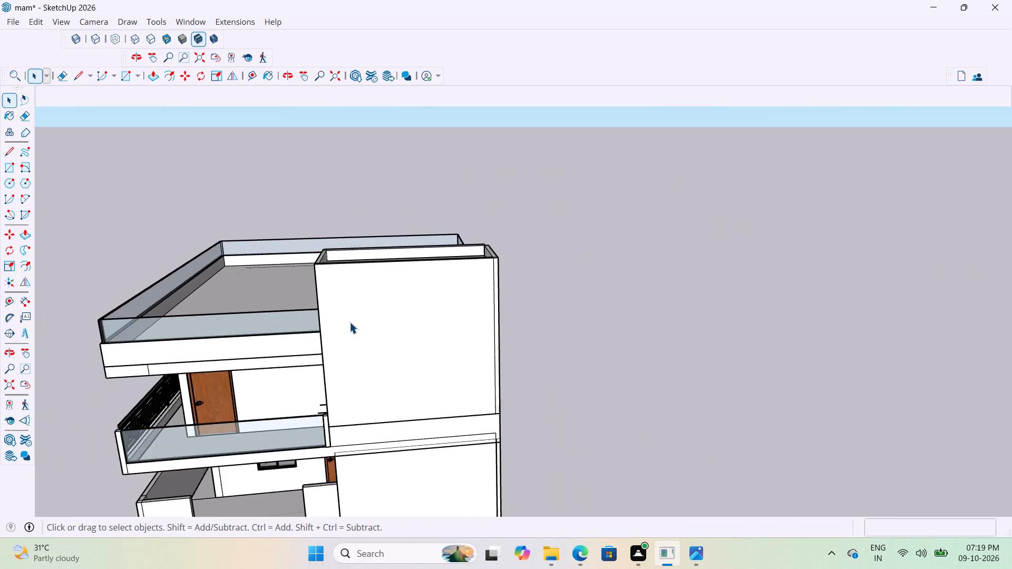
scroll(349, 322, "down", 5)
scroll(318, 382, "up", 6)
middle_click_drag(225, 298, 278, 175)
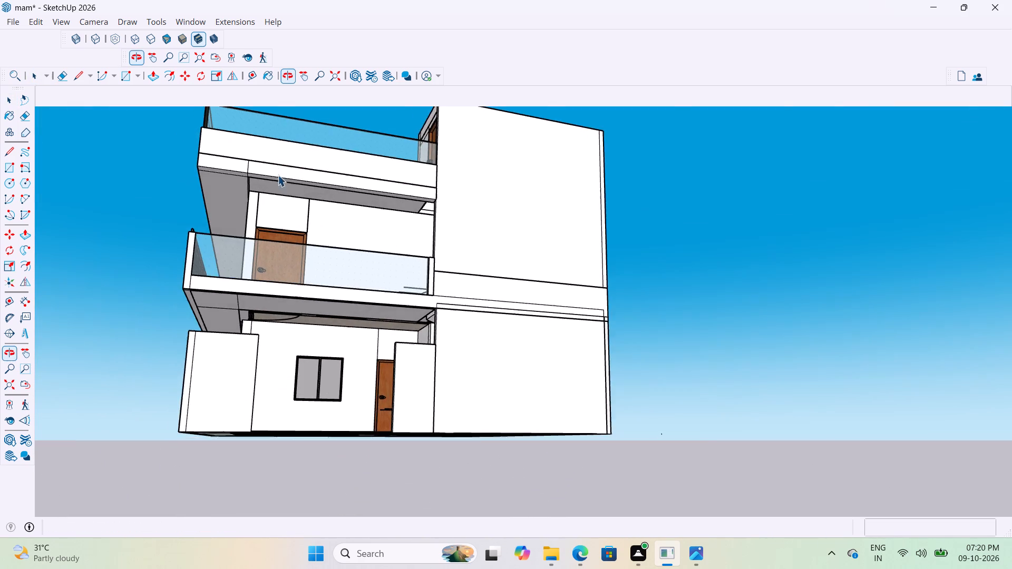
Open the roof parapet's group, extend the parapet's end face beside the stair tower by about 4 1/16", and close the group.
scroll(308, 198, "up", 15)
middle_click_drag(485, 174, 453, 168)
scroll(429, 202, "up", 11)
middle_click_drag(472, 213, 445, 207)
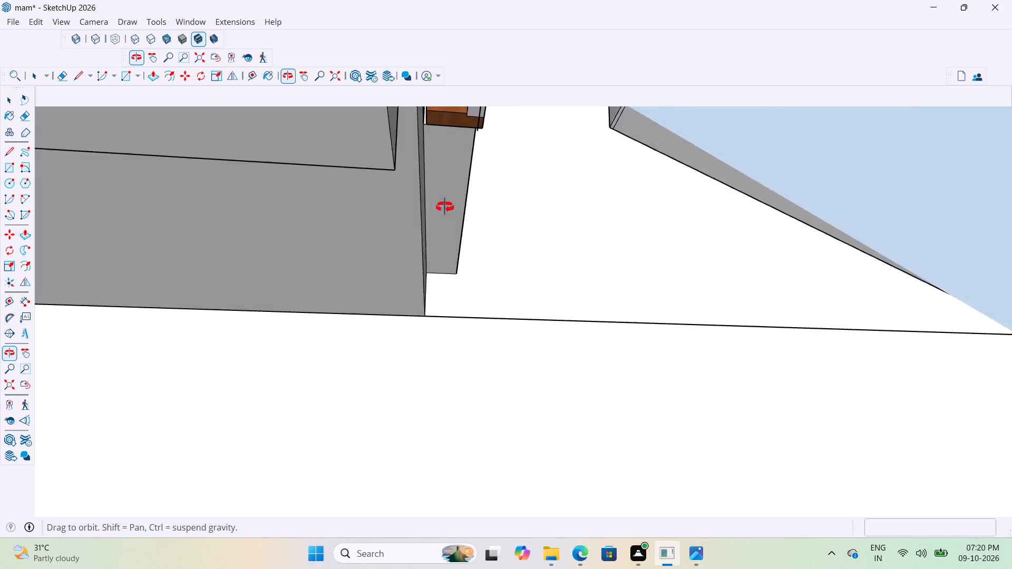
middle_click_drag(445, 207, 480, 168)
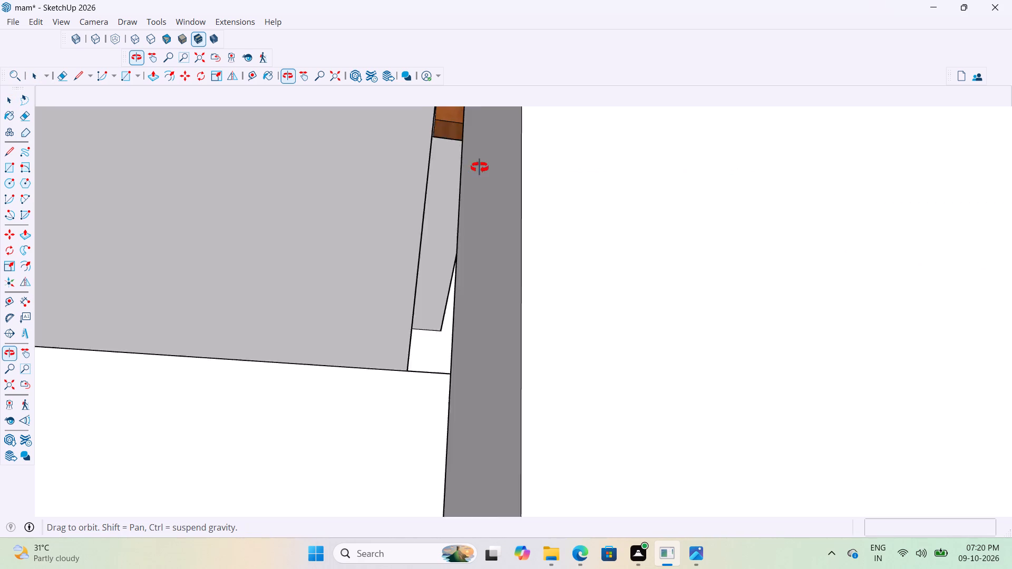
middle_click_drag(480, 168, 471, 166)
scroll(449, 173, "up", 2)
middle_click_drag(439, 174, 420, 176)
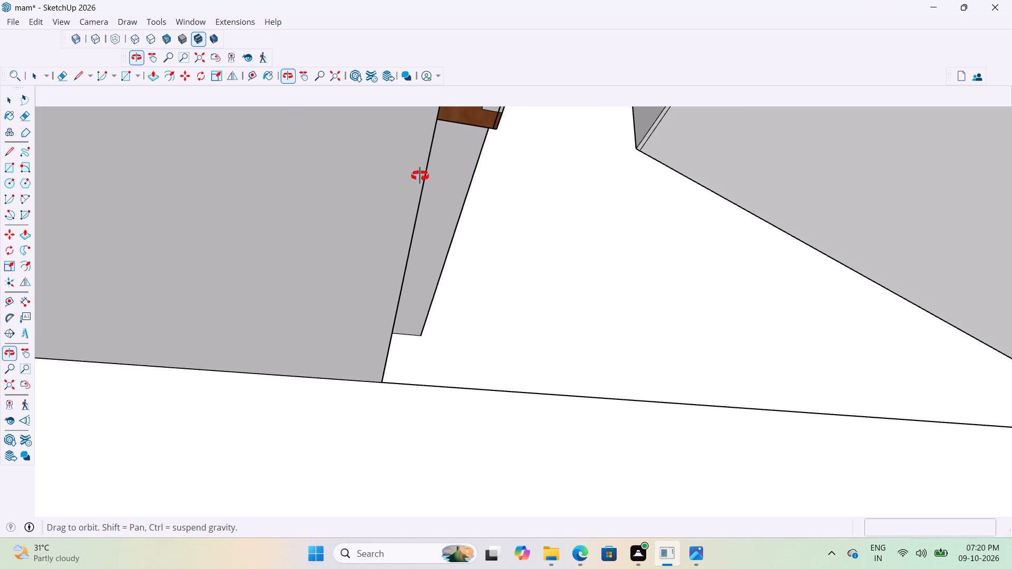
middle_click_drag(420, 176, 422, 206)
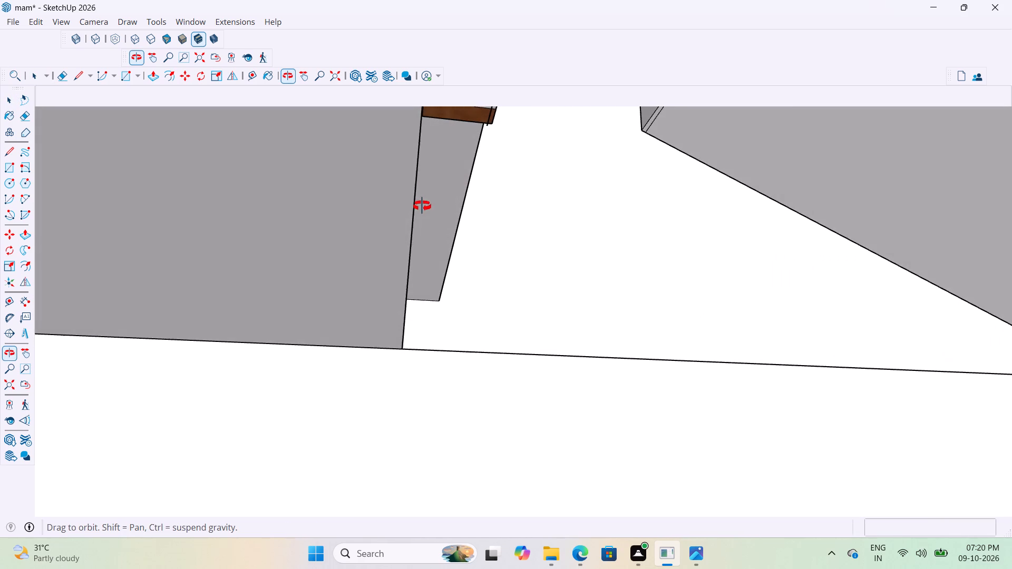
middle_click_drag(422, 206, 379, 258)
scroll(379, 258, "down", 1)
double_click(414, 208)
left_click(414, 208)
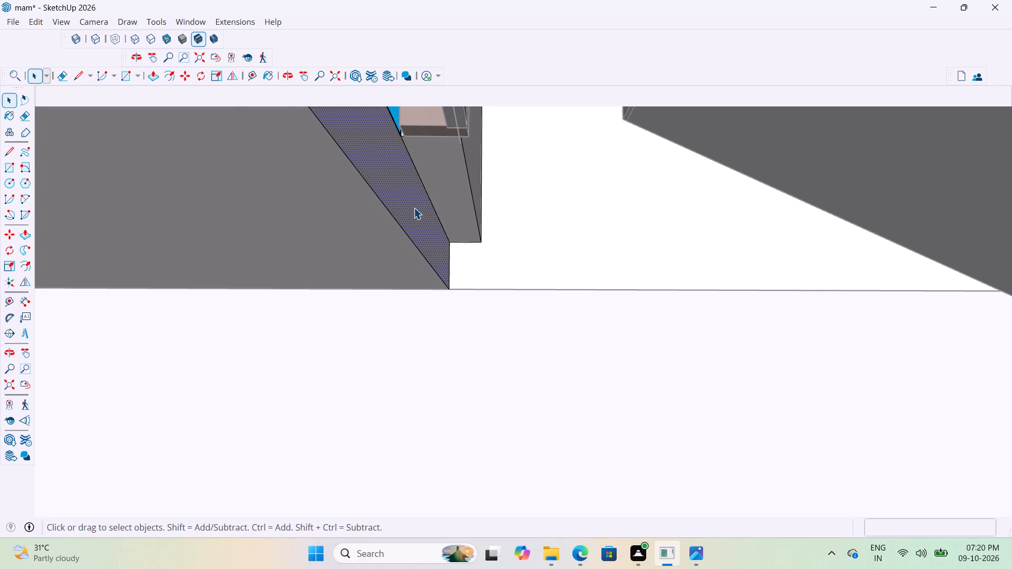
key("p")
left_click(414, 208)
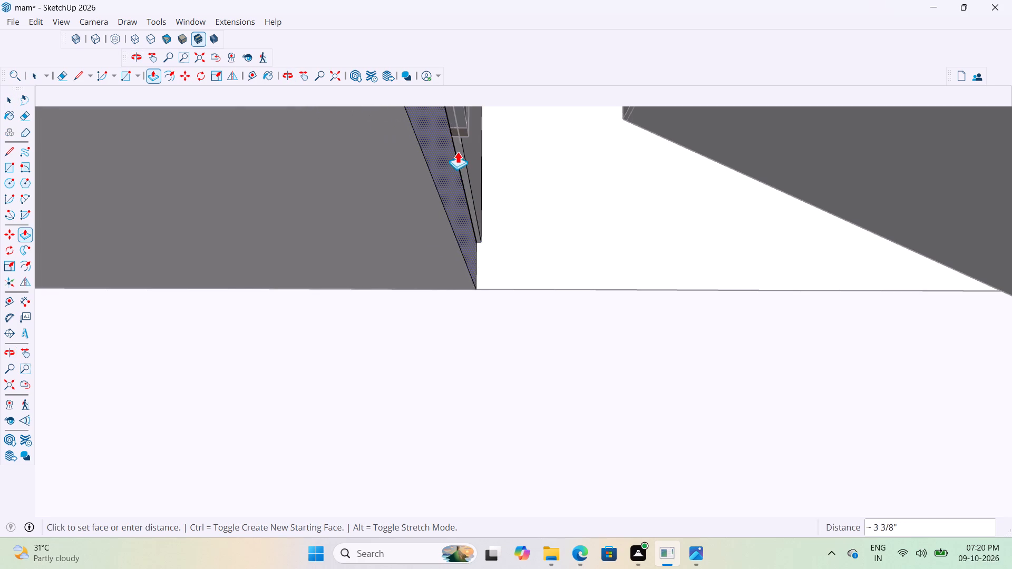
left_click(458, 142)
scroll(523, 172, "down", 20)
scroll(523, 172, "down", 6)
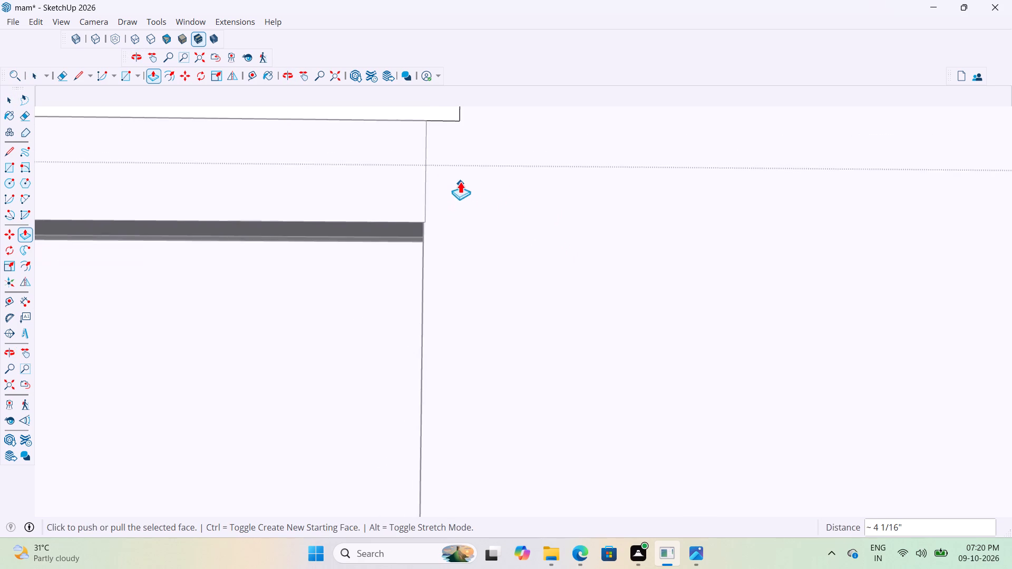
scroll(460, 181, "down", 20)
scroll(460, 181, "down", 3)
scroll(476, 222, "up", 6)
scroll(476, 221, "down", 1)
middle_click_drag(476, 220, 453, 242)
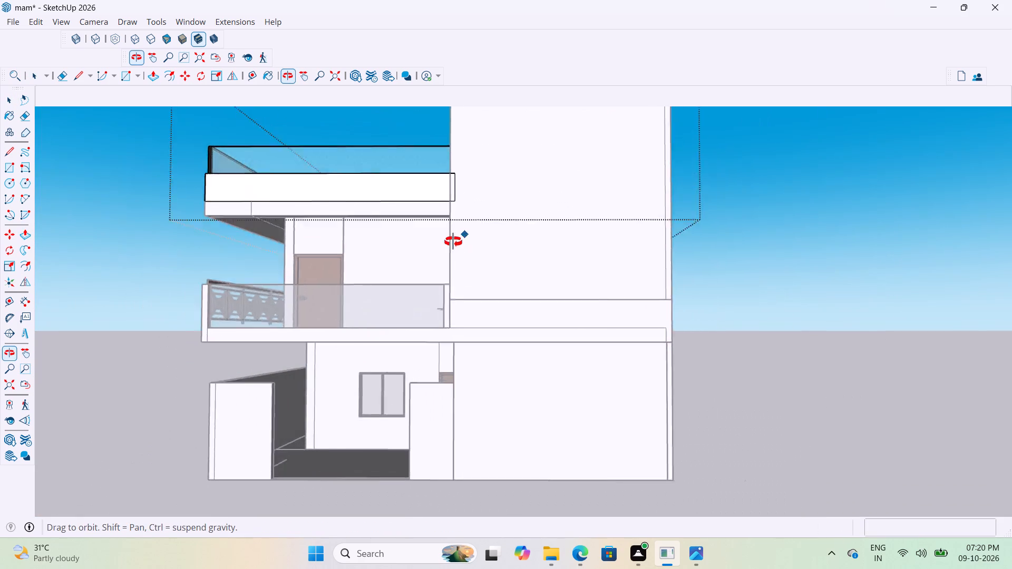
middle_click_drag(453, 242, 438, 267)
scroll(408, 252, "up", 3)
scroll(479, 231, "down", 5)
key("space")
key("space")
left_click(768, 351)
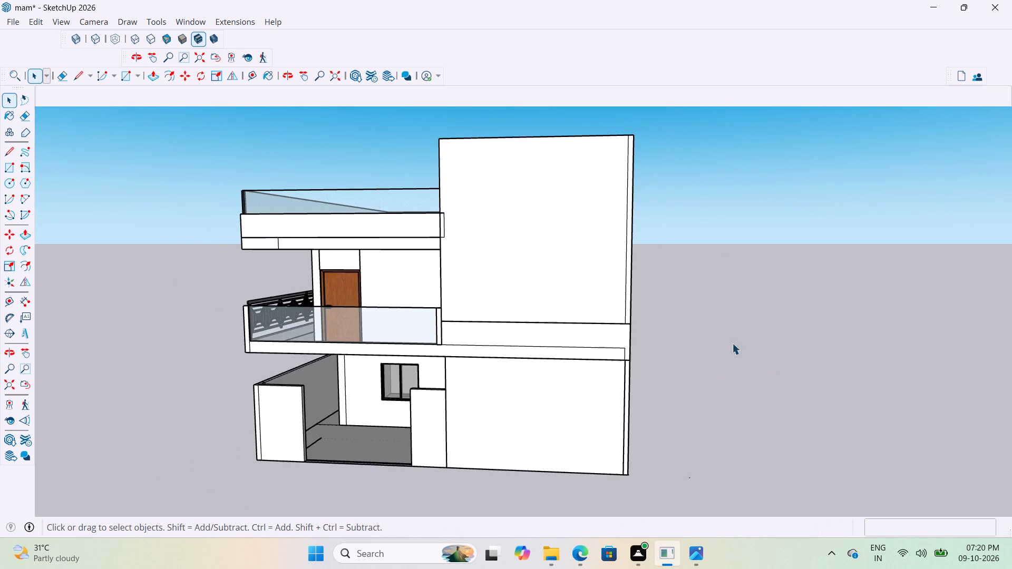
Examine the junction of the roof slab, parapet and stair tower above the balcony from below and from the front.
scroll(416, 277, "up", 1)
middle_click_drag(425, 241, 551, 176)
scroll(582, 203, "up", 7)
middle_click_drag(571, 174, 599, 169)
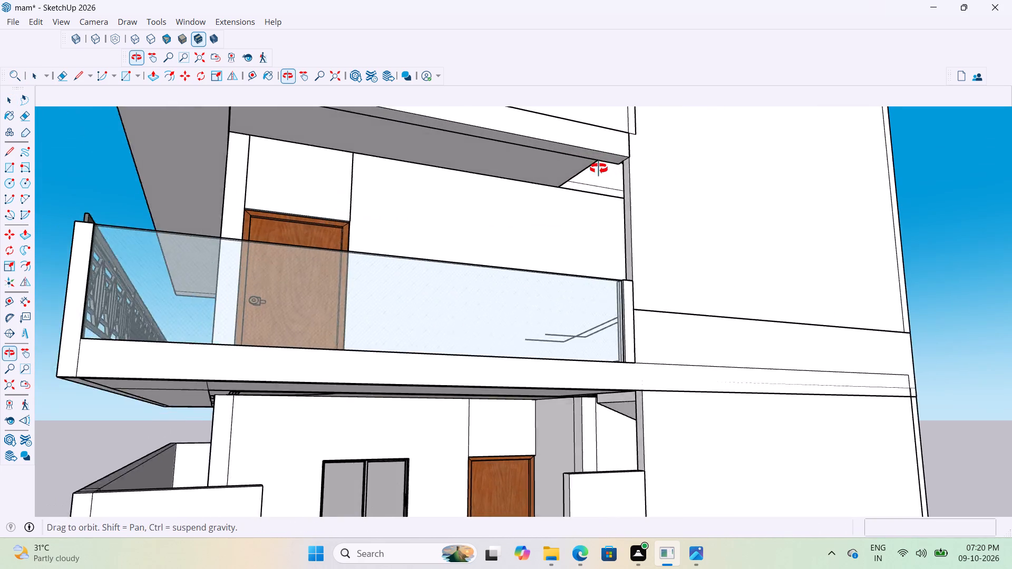
middle_click_drag(599, 169, 625, 166)
scroll(648, 165, "up", 6)
middle_click_drag(696, 151, 761, 163)
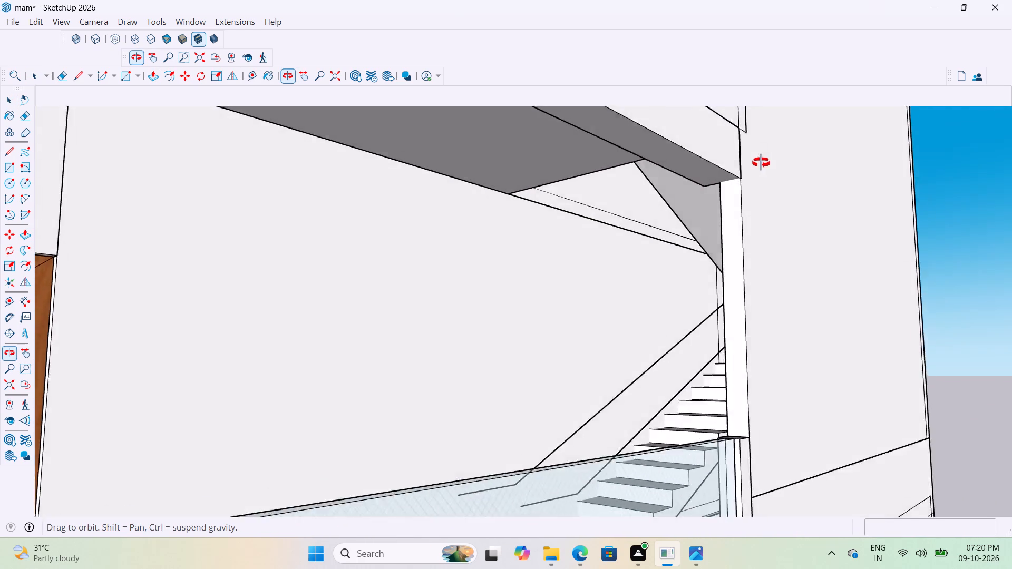
middle_click_drag(761, 163, 483, 202)
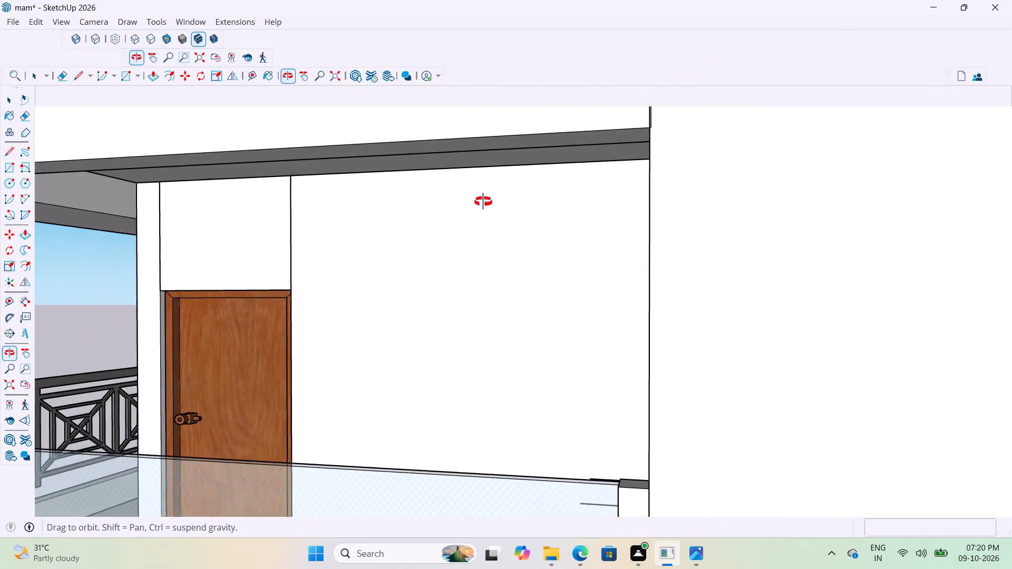
middle_click_drag(483, 202, 532, 259)
scroll(508, 243, "down", 10)
middle_click_drag(576, 198, 629, 123)
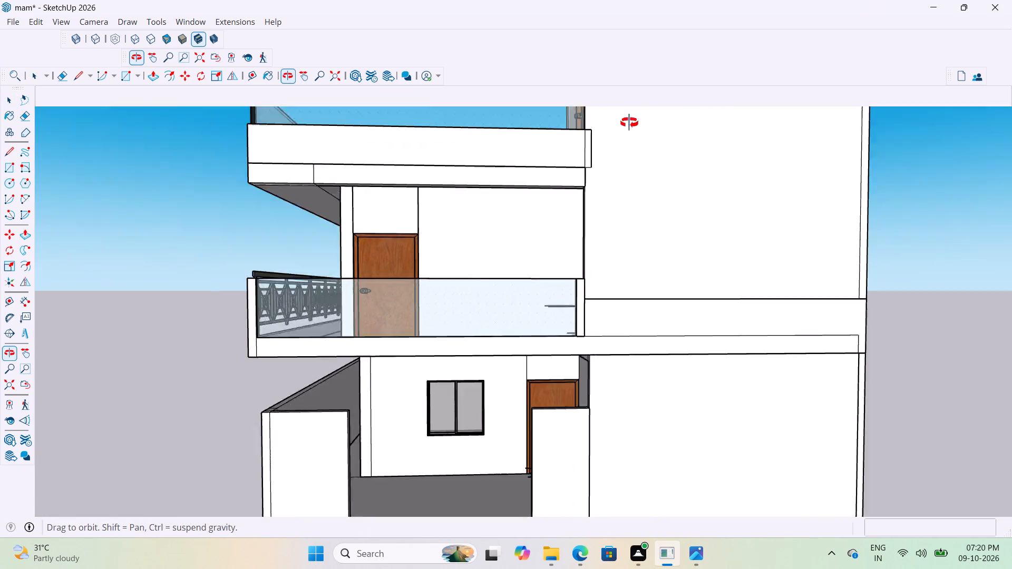
Examine the roof slab's junction with the stair tower and the upper staircase beside the glass balcony railing.
middle_click_drag(629, 123, 654, 110)
scroll(606, 167, "up", 13)
middle_click_drag(631, 168, 588, 119)
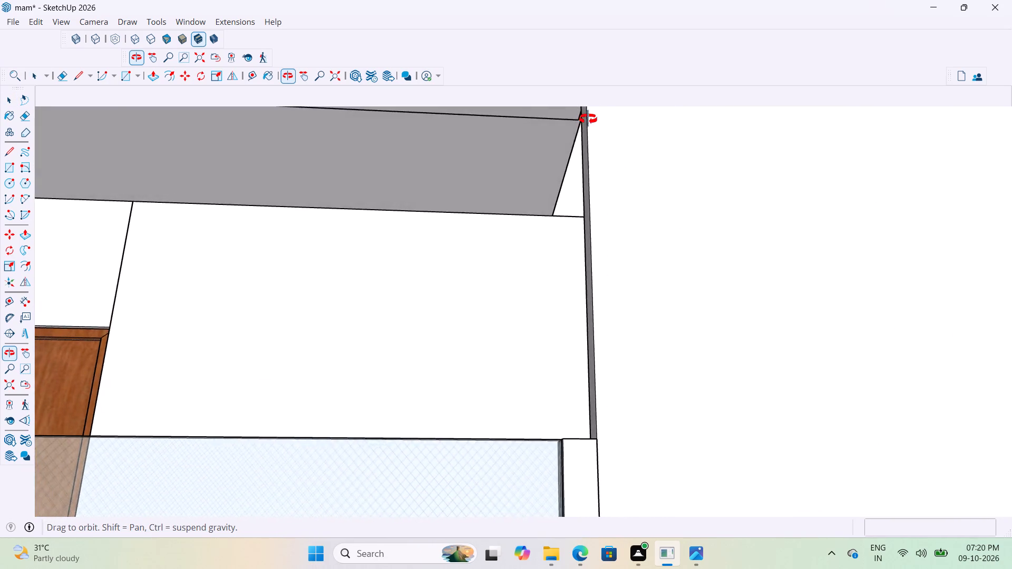
middle_click_drag(588, 119, 637, 270)
scroll(659, 165, "down", 13)
middle_click_drag(655, 208, 672, 205)
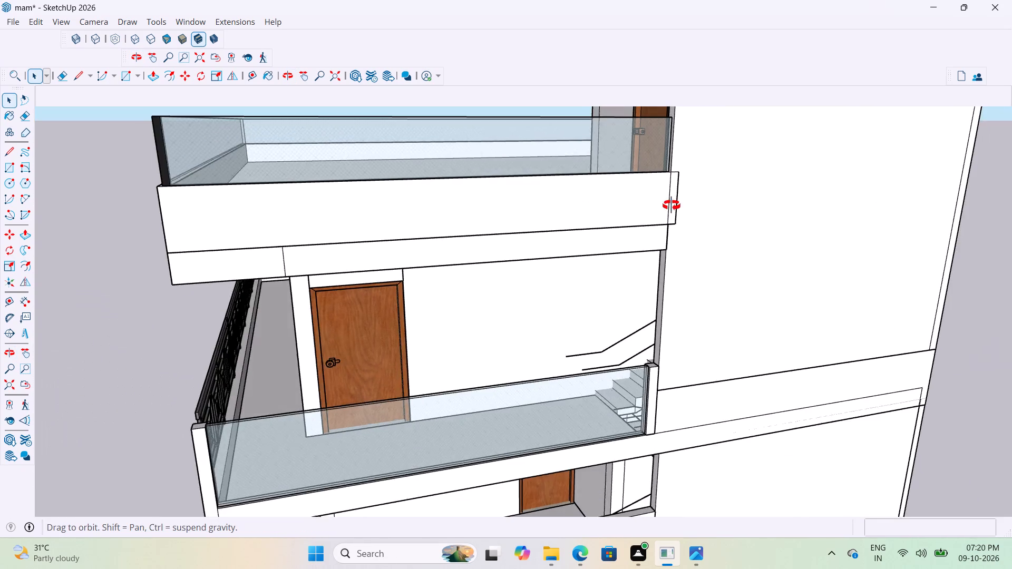
middle_click_drag(672, 205, 760, 315)
scroll(659, 392, "up", 16)
middle_click_drag(632, 328, 654, 297)
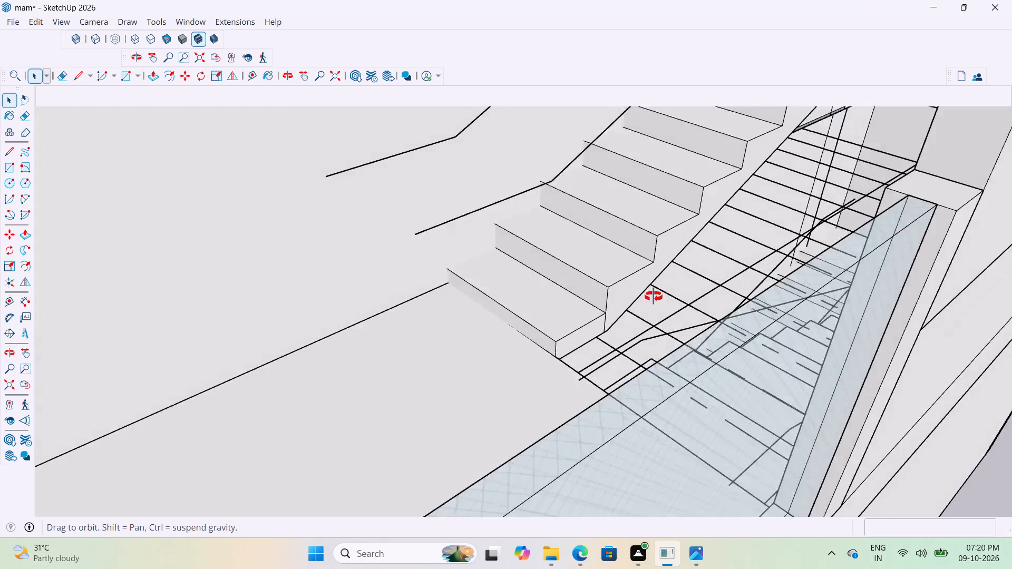
middle_click_drag(654, 297, 687, 269)
scroll(594, 278, "down", 6)
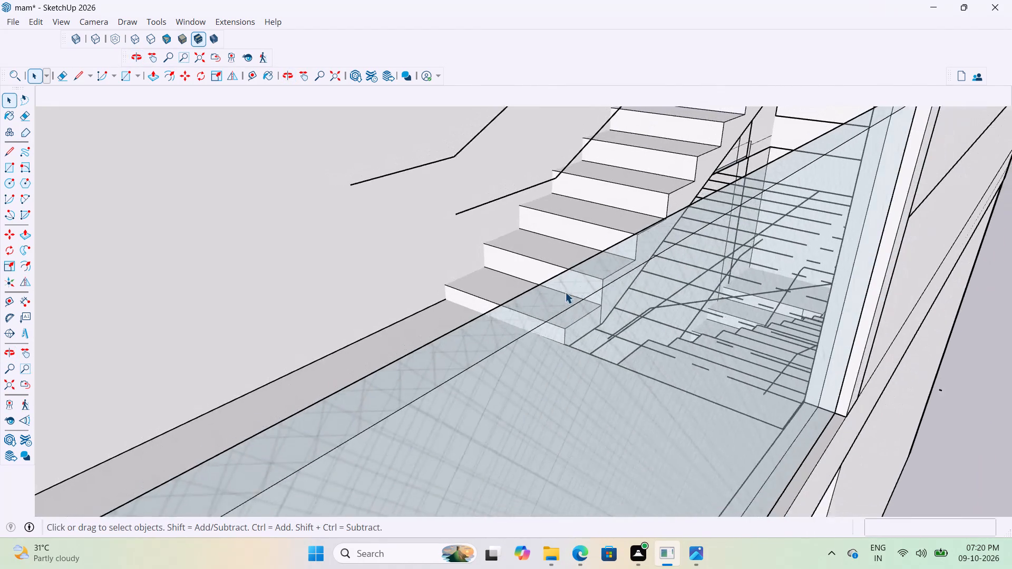
scroll(565, 292, "down", 19)
scroll(470, 399, "up", 5)
Examine the lower staircase, stair opening and balcony slab edge beside the stair tower from below and above.
middle_click_drag(538, 318, 605, 181)
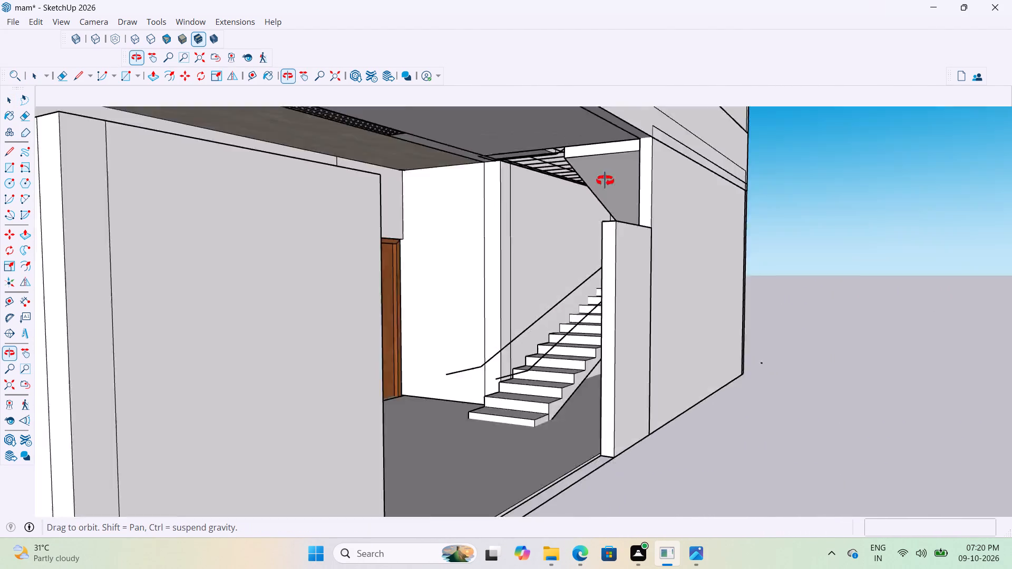
middle_click_drag(605, 181, 593, 176)
scroll(589, 148, "up", 7)
middle_click_drag(592, 138, 536, 153)
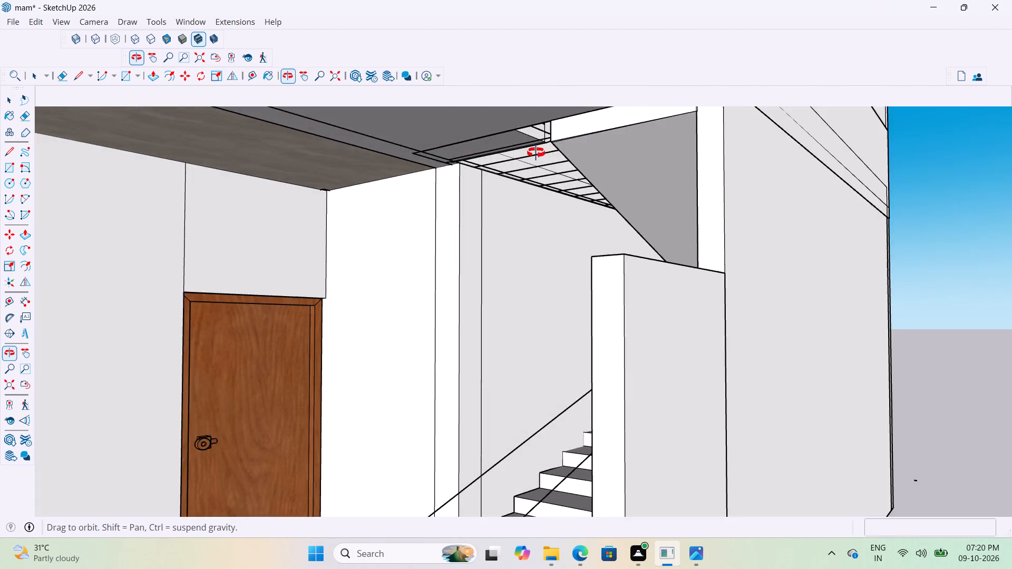
middle_click_drag(536, 153, 538, 435)
scroll(645, 72, "up", 1)
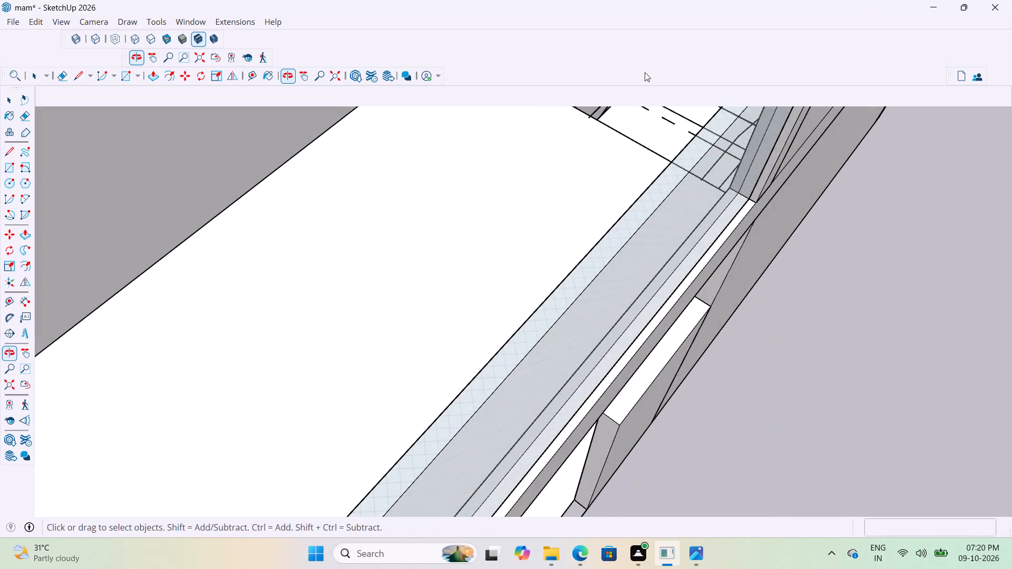
scroll(645, 72, "up", 13)
middle_click_drag(690, 161, 391, 166)
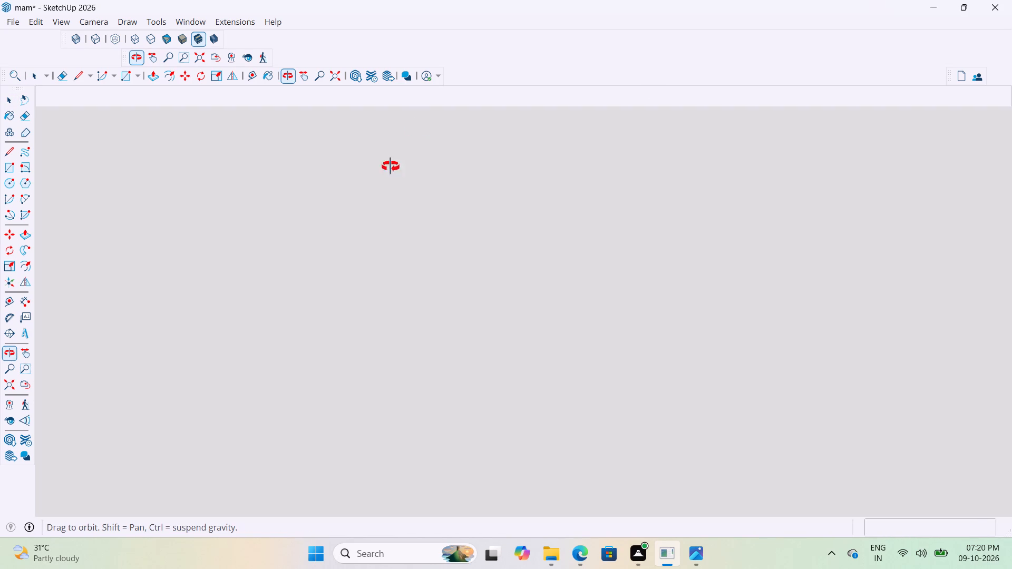
middle_click_drag(391, 166, 209, 108)
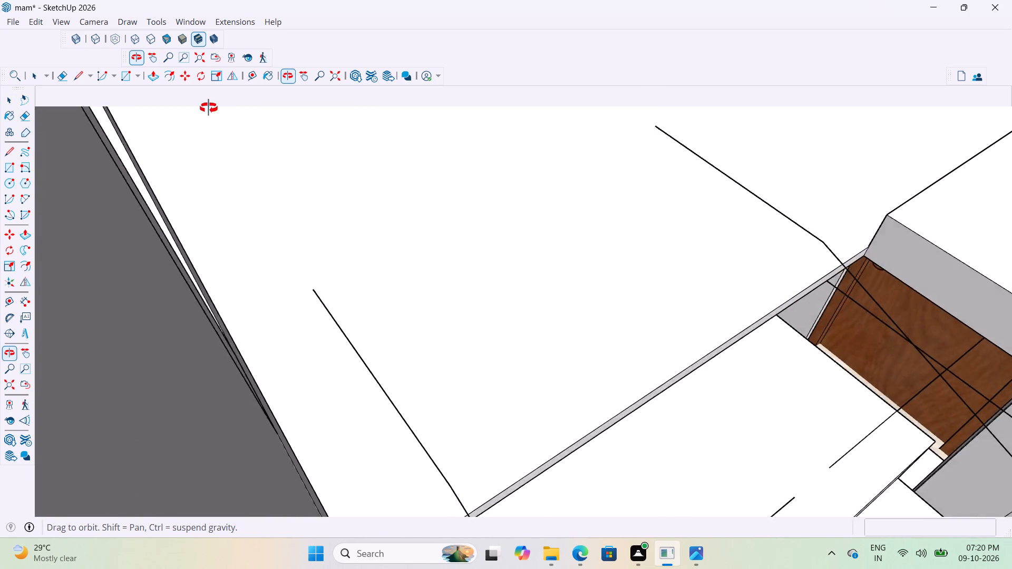
middle_click_drag(209, 108, 278, 160)
left_click(830, 372)
scroll(736, 345, "down", 20)
scroll(736, 345, "down", 19)
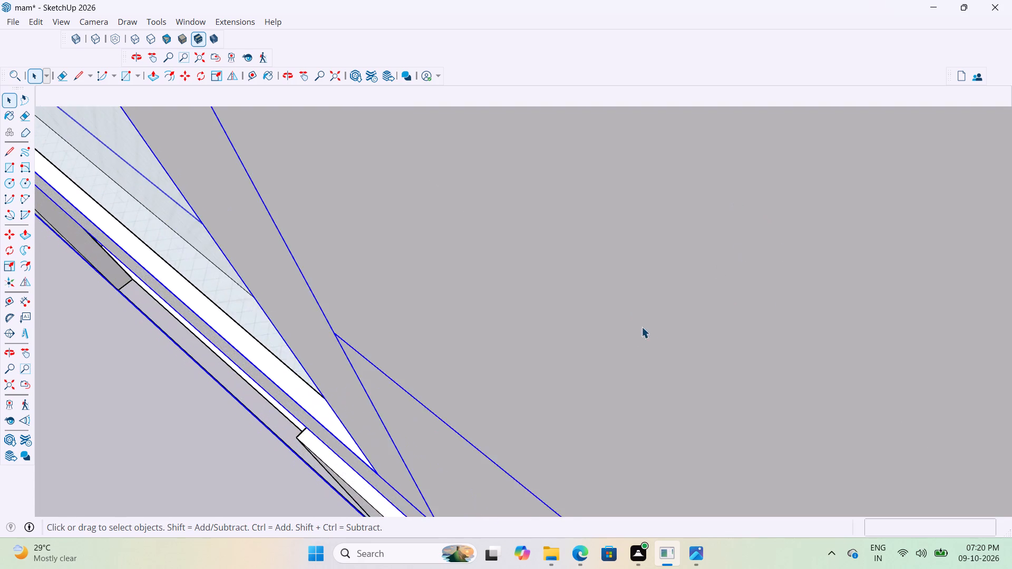
scroll(641, 327, "down", 20)
scroll(641, 327, "down", 8)
scroll(702, 266, "up", 1)
middle_click_drag(718, 255, 960, 153)
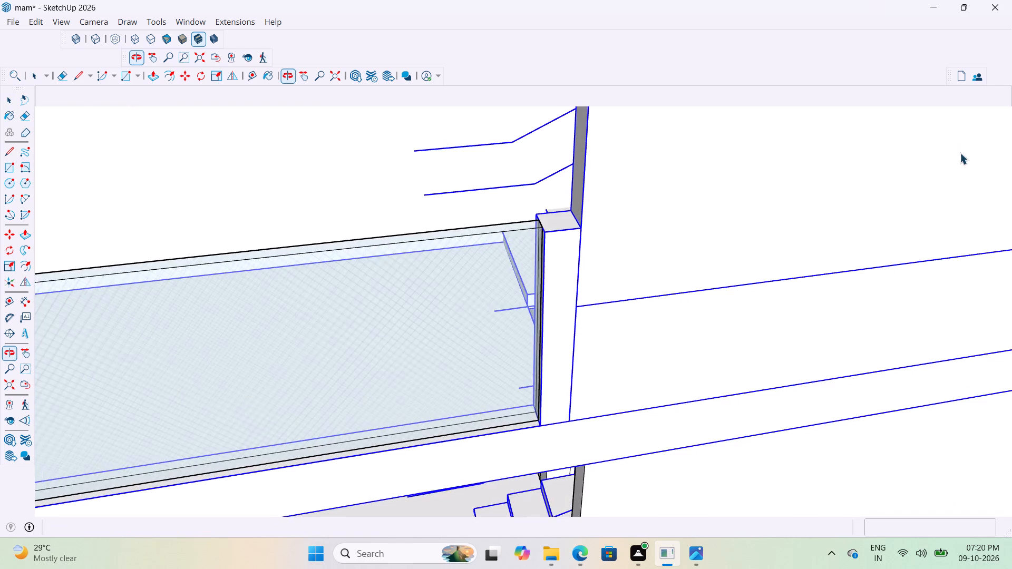
scroll(845, 223, "down", 15)
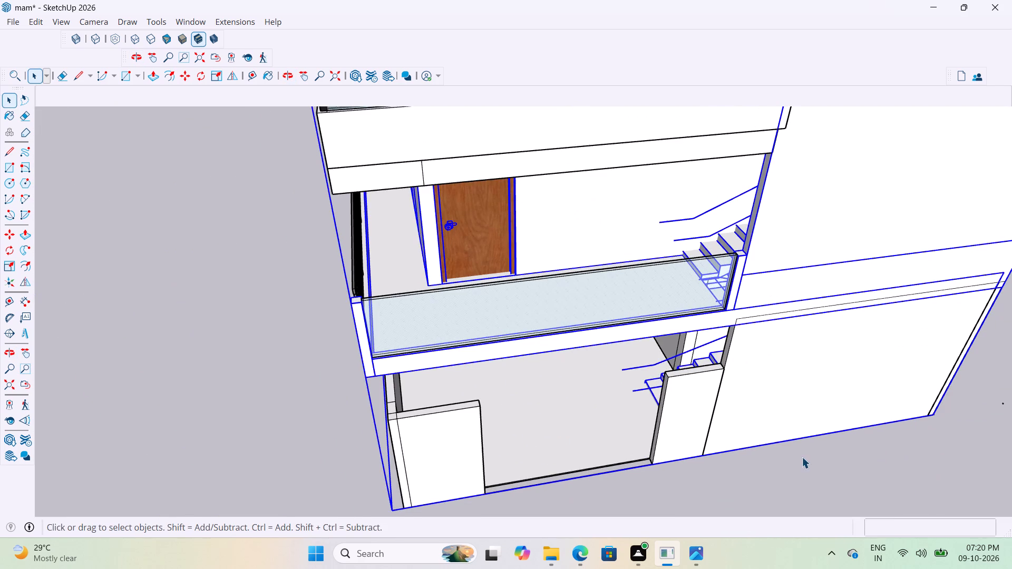
left_click(802, 457)
scroll(732, 362, "up", 4)
middle_click_drag(758, 282, 1011, 73)
scroll(473, 349, "up", 5)
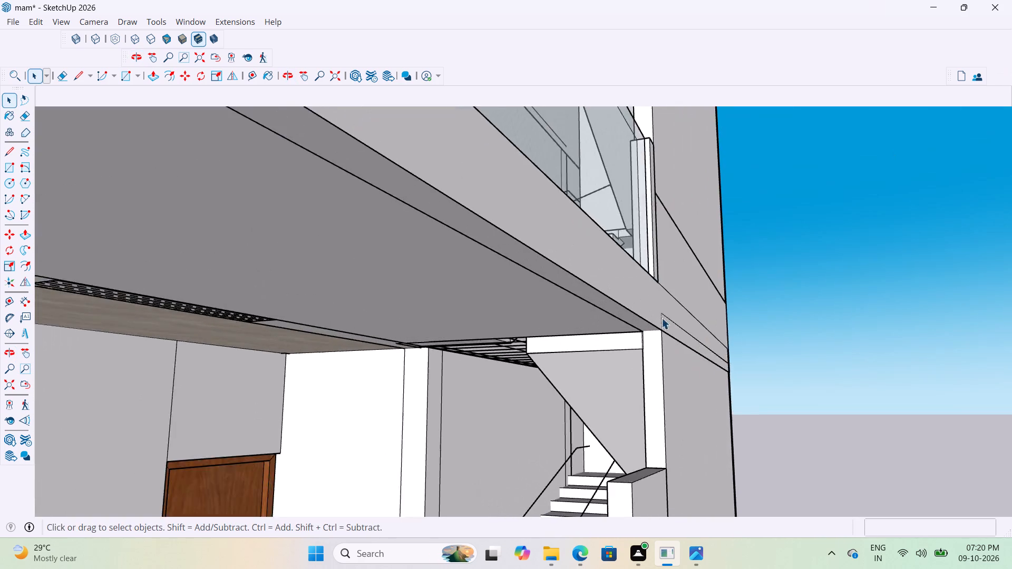
scroll(661, 318, "up", 4)
middle_click_drag(638, 282, 825, 224)
scroll(444, 372, "up", 6)
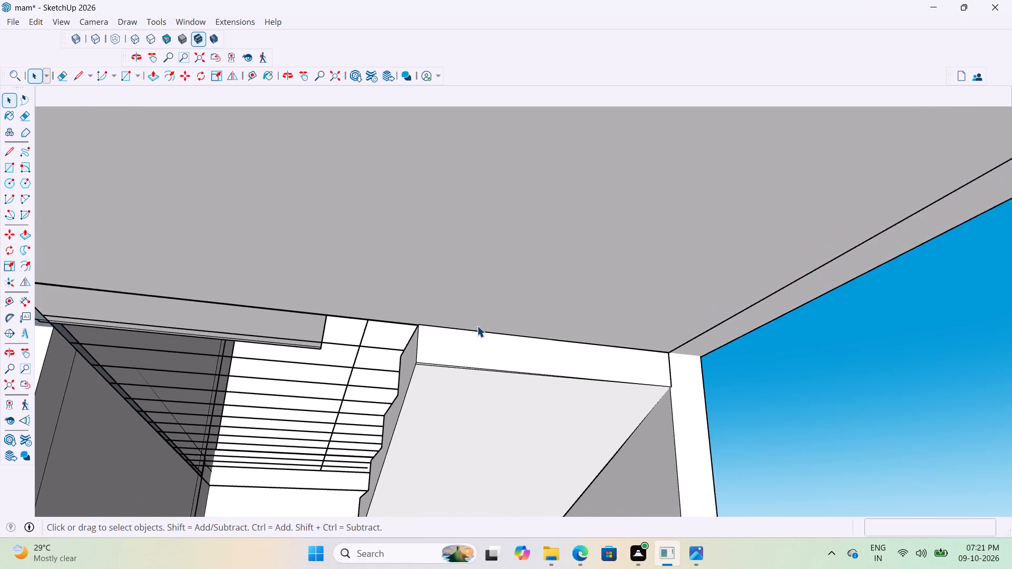
middle_click_drag(497, 311, 690, 436)
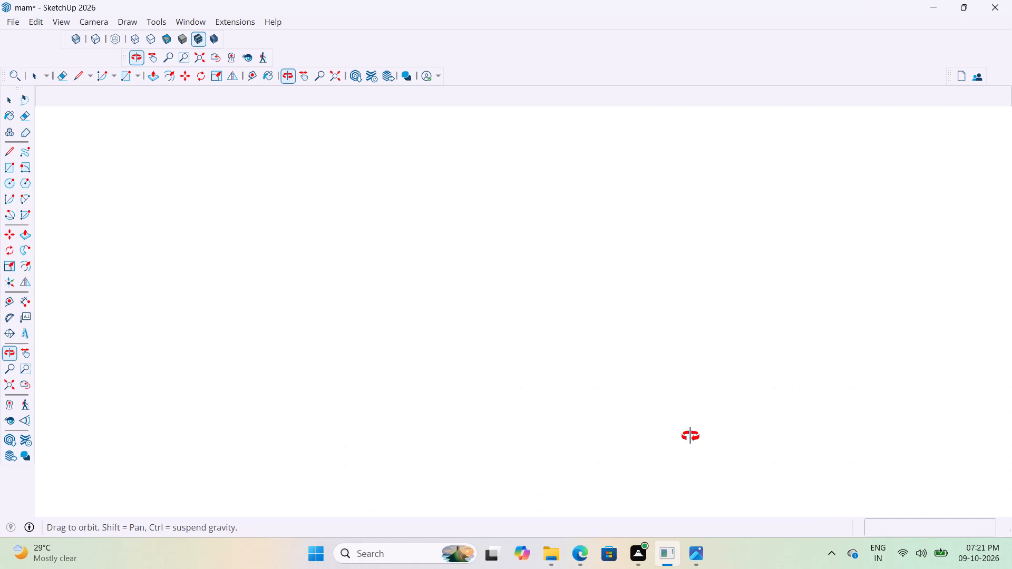
middle_click_drag(690, 436, 302, 492)
scroll(355, 303, "down", 9)
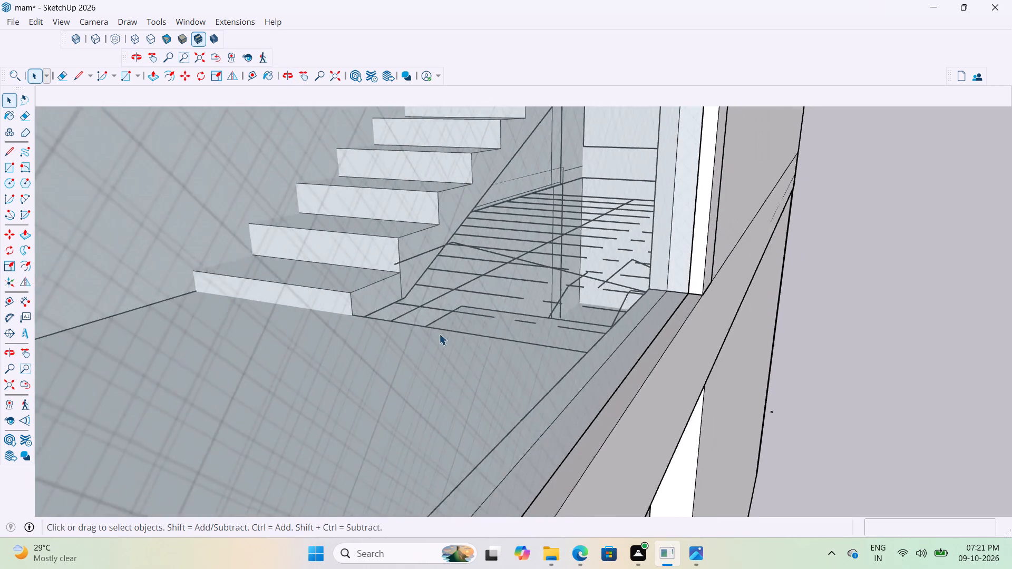
scroll(439, 333, "down", 20)
scroll(439, 333, "down", 20)
scroll(439, 333, "down", 4)
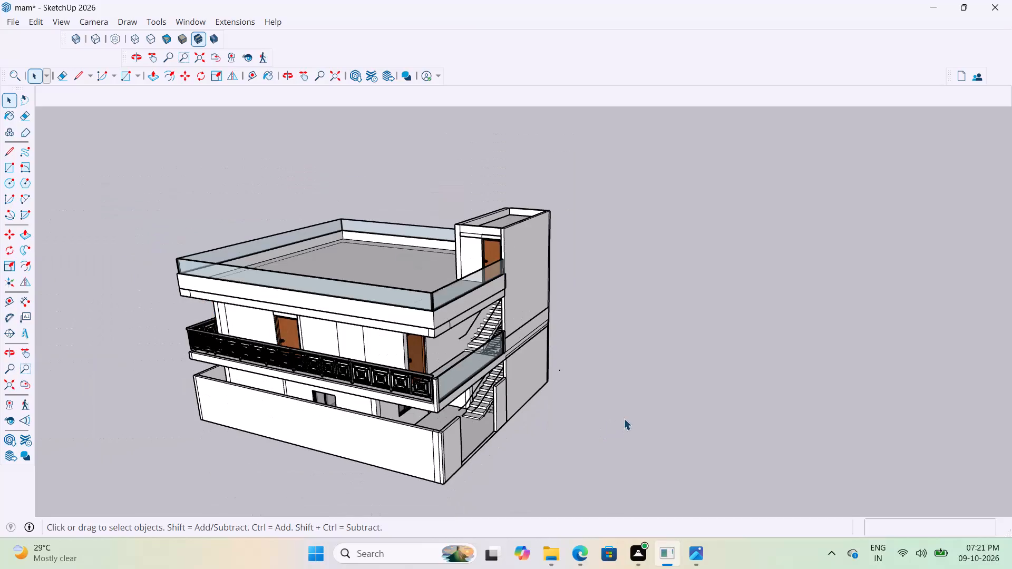
Examine the stair tower's outer wall, roof parapet end and balcony railings from around the building.
left_click(624, 418)
scroll(474, 305, "up", 14)
middle_click_drag(524, 261, 380, 291)
scroll(382, 259, "up", 4)
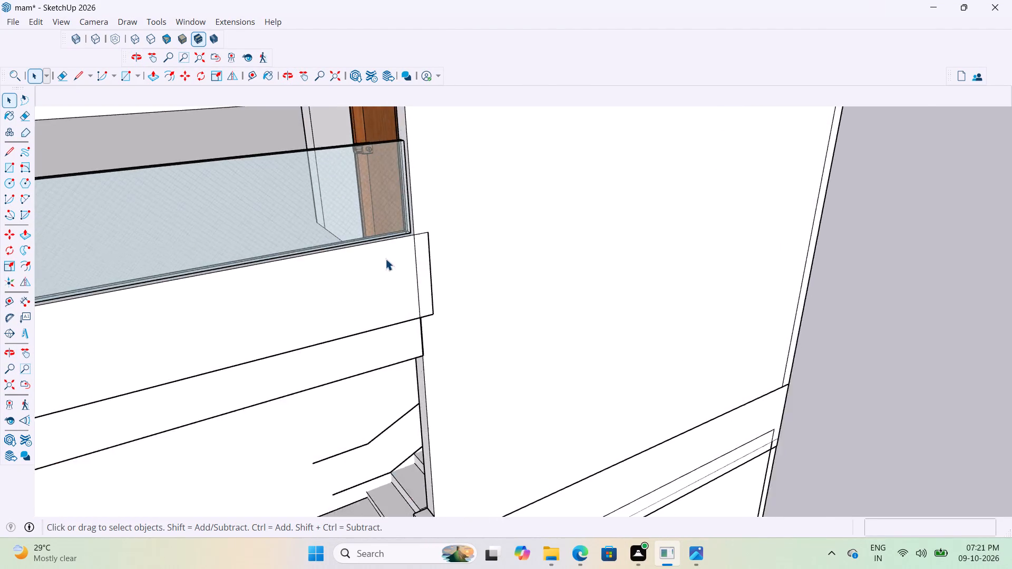
scroll(385, 259, "up", 5)
middle_click_drag(455, 241, 336, 270)
scroll(484, 311, "down", 20)
scroll(484, 311, "down", 3)
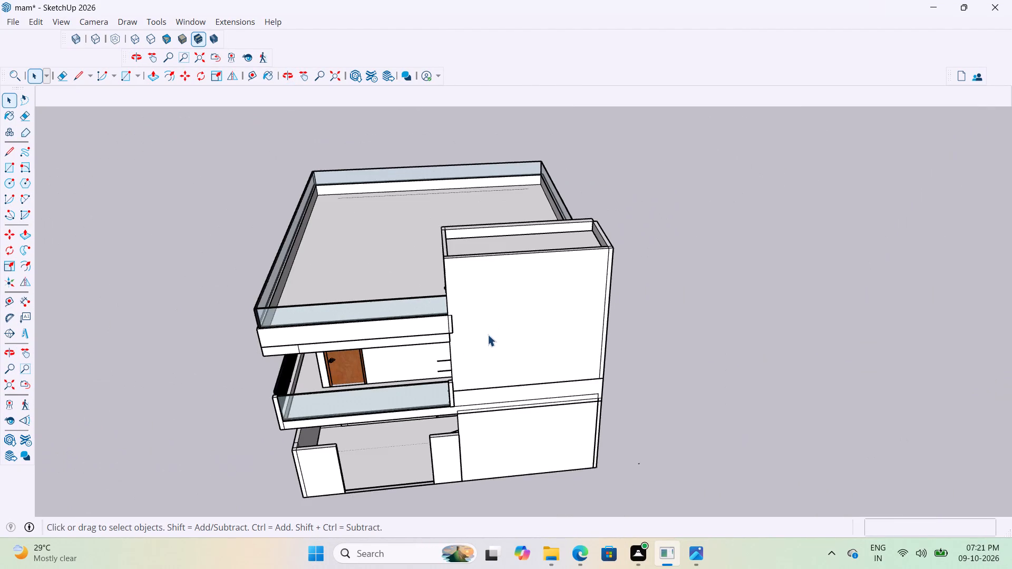
left_click(663, 329)
scroll(284, 335, "up", 7)
middle_click_drag(364, 341, 598, 215)
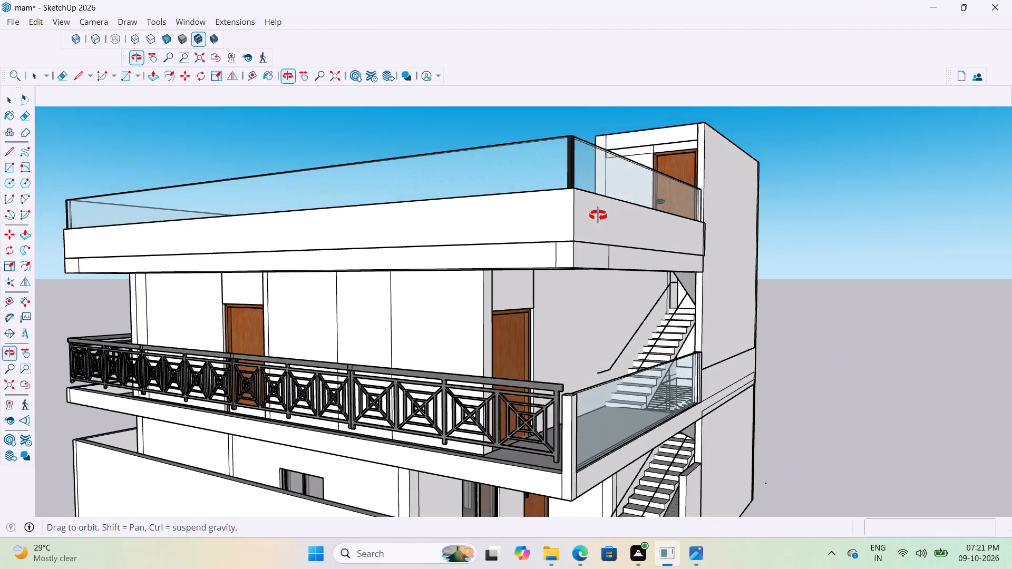
middle_click_drag(598, 215, 361, 305)
scroll(295, 311, "up", 8)
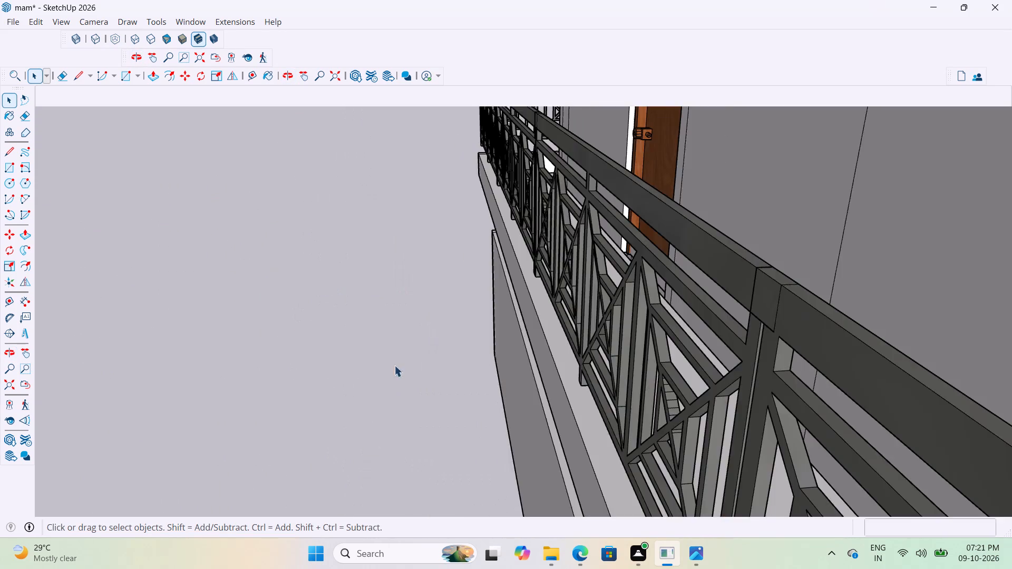
scroll(378, 349, "down", 6)
scroll(313, 339, "down", 11)
left_click(592, 369)
Draw a 6" by 6" rectangle on the open ground in front of the building's compound entrance.
scroll(369, 448, "up", 5)
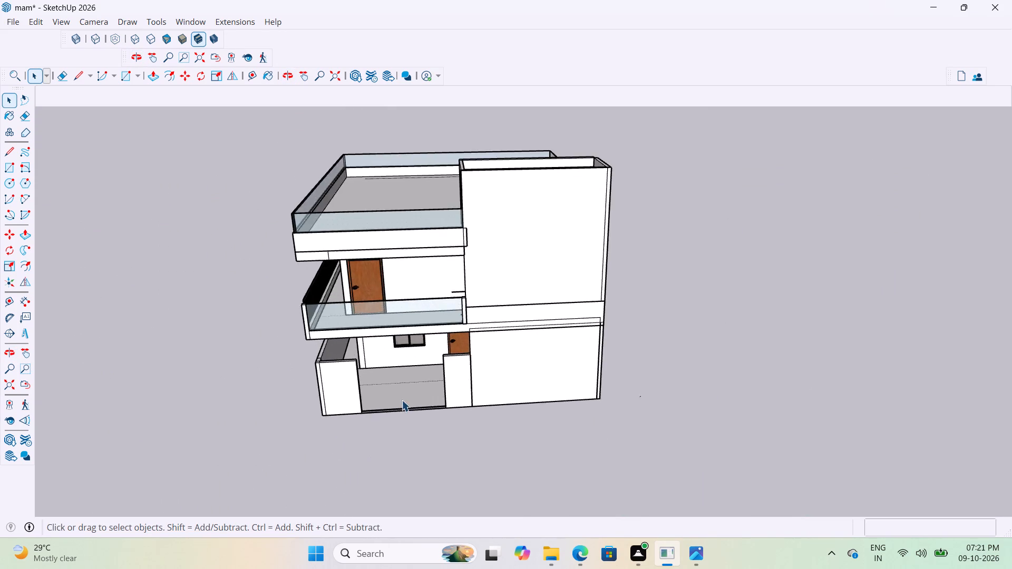
scroll(402, 400, "up", 6)
scroll(382, 343, "down", 10)
scroll(401, 421, "up", 8)
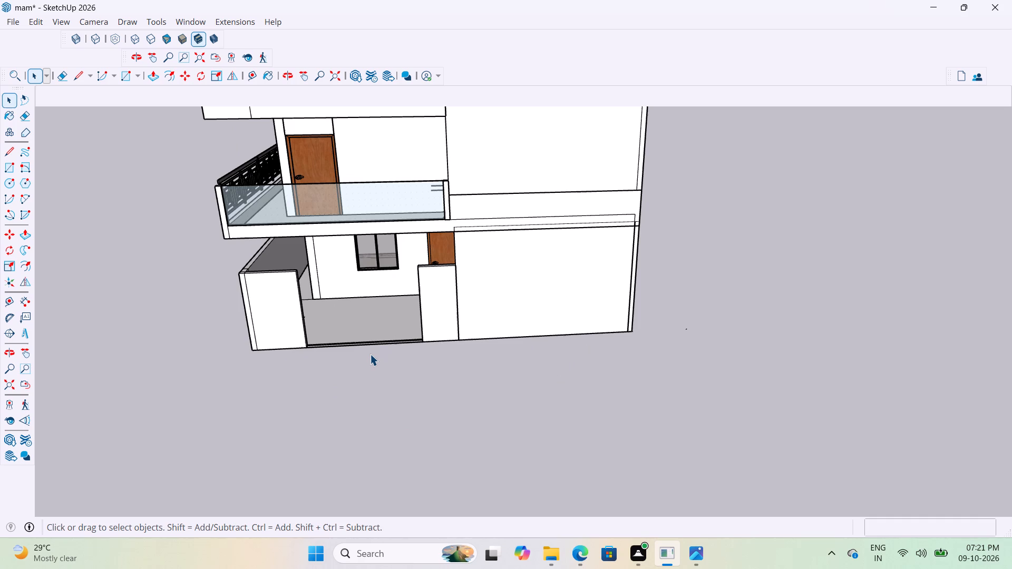
scroll(324, 291, "up", 7)
scroll(306, 276, "down", 6)
scroll(333, 365, "down", 5)
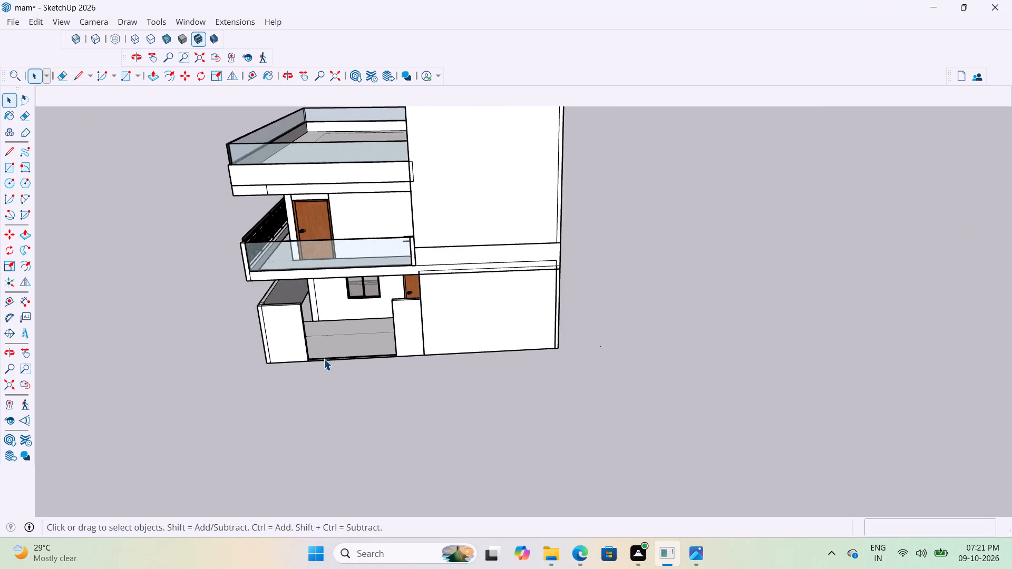
scroll(324, 355, "down", 5)
key("r")
left_click(436, 445)
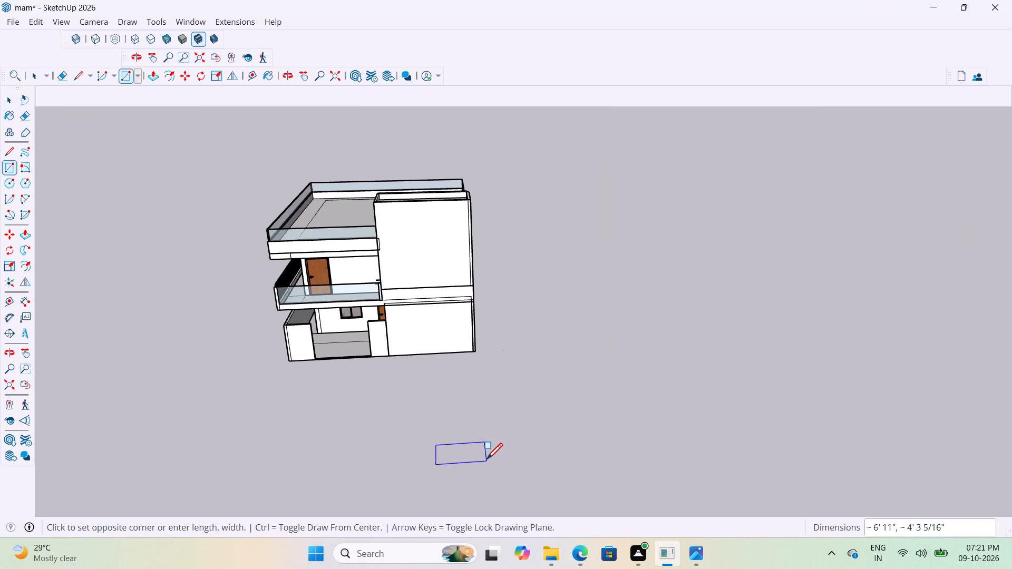
scroll(486, 461, "up", 8)
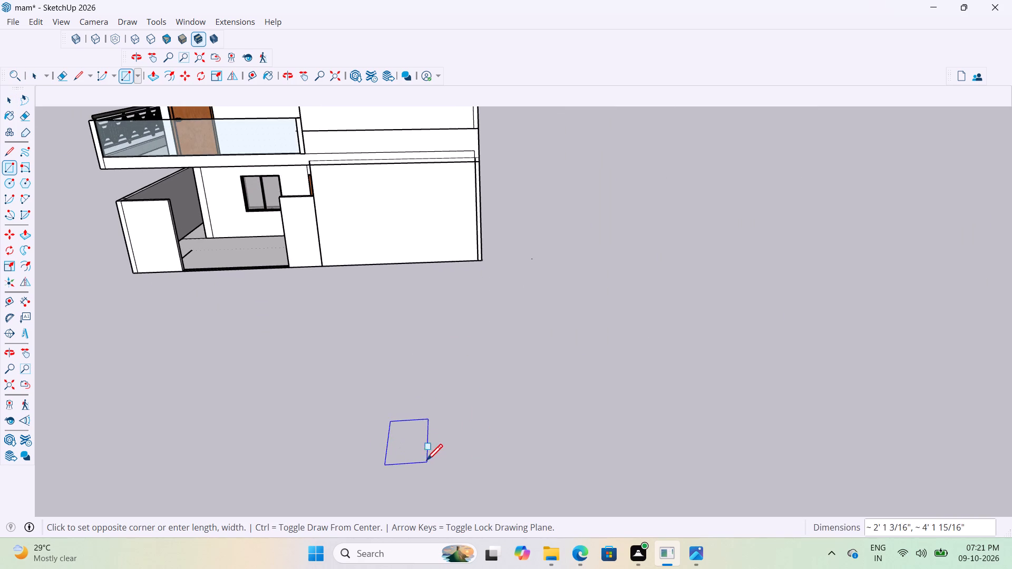
scroll(454, 461, "up", 3)
key("6")
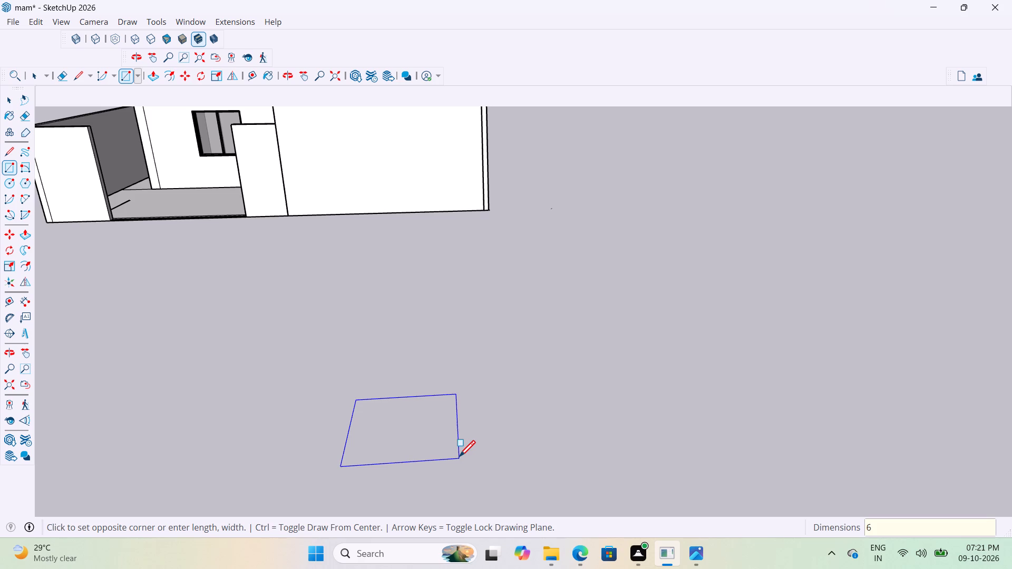
key("shift+quotedbl")
type(",6\"")
key("Return")
Make the small ground square, including its face and edges, into a group.
scroll(433, 359, "up", 7)
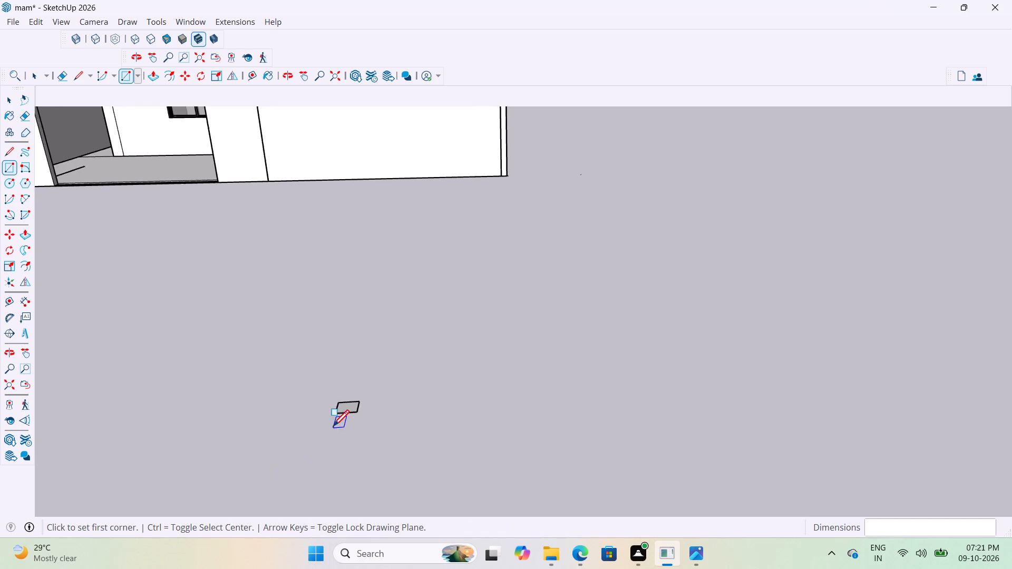
scroll(333, 428, "up", 4)
key("space")
double_click(361, 402)
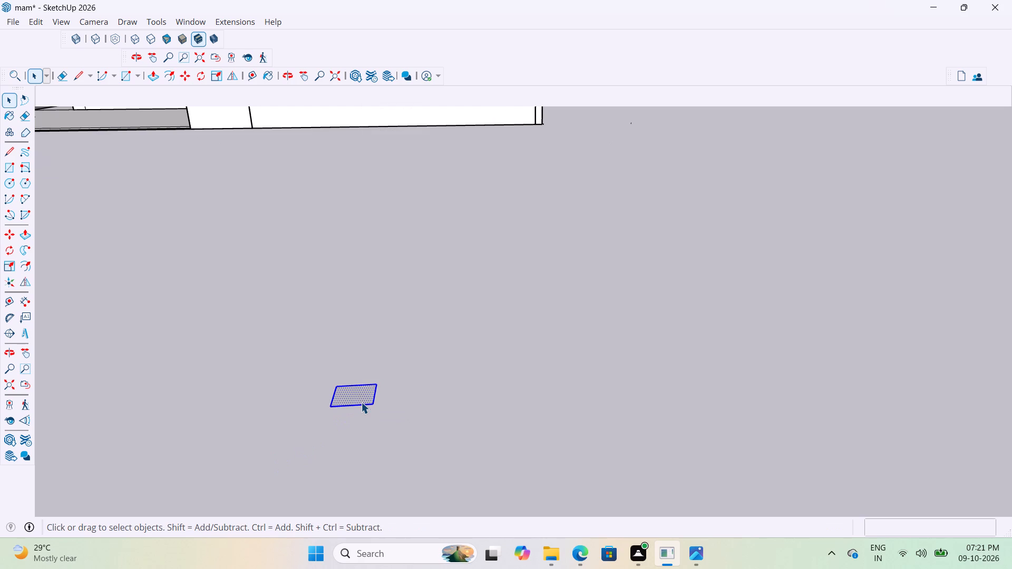
right_click(361, 402)
left_click(394, 223)
Open the square's group and extrude its face upward 4' with Push/Pull to form a post.
double_click(356, 397)
key("p")
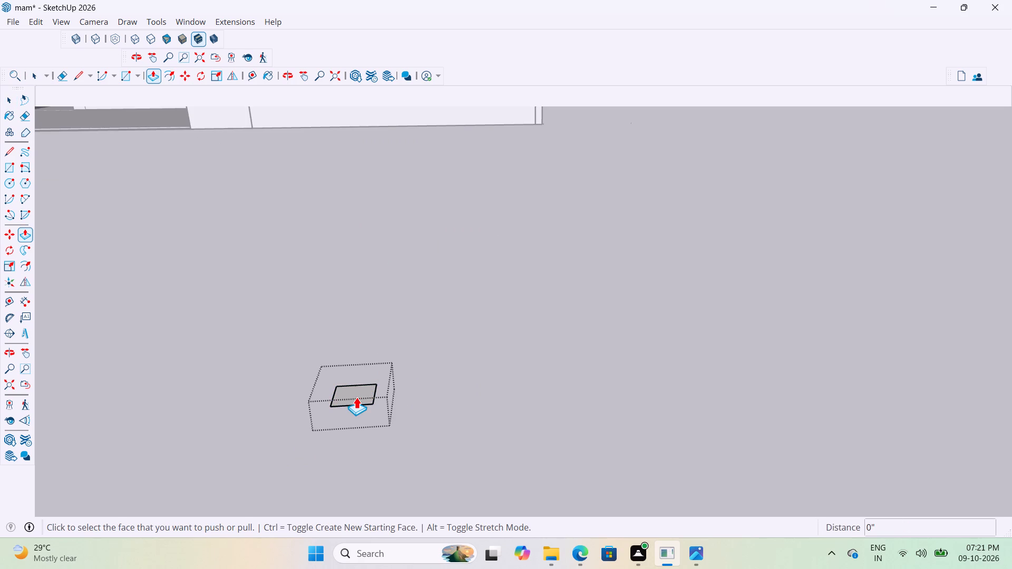
left_click(361, 391)
scroll(368, 379, "down", 18)
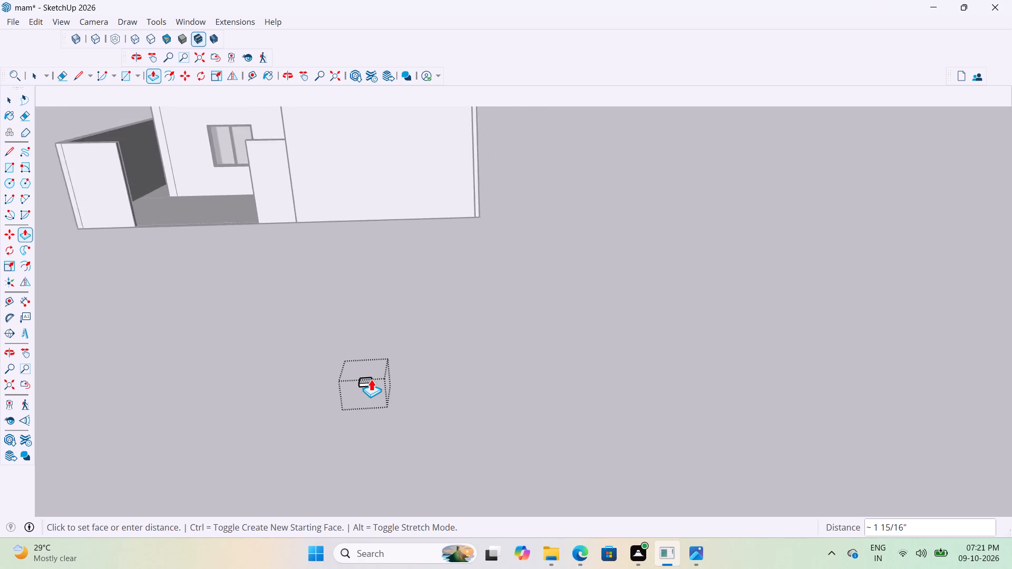
type("4'")
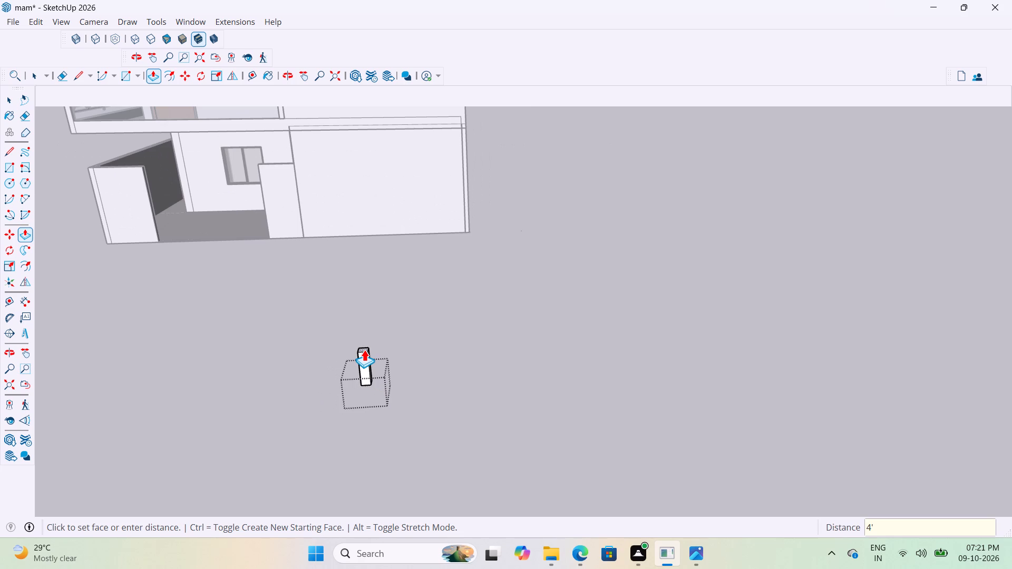
key("Return")
key("space")
left_click(366, 349)
scroll(444, 368, "down", 4)
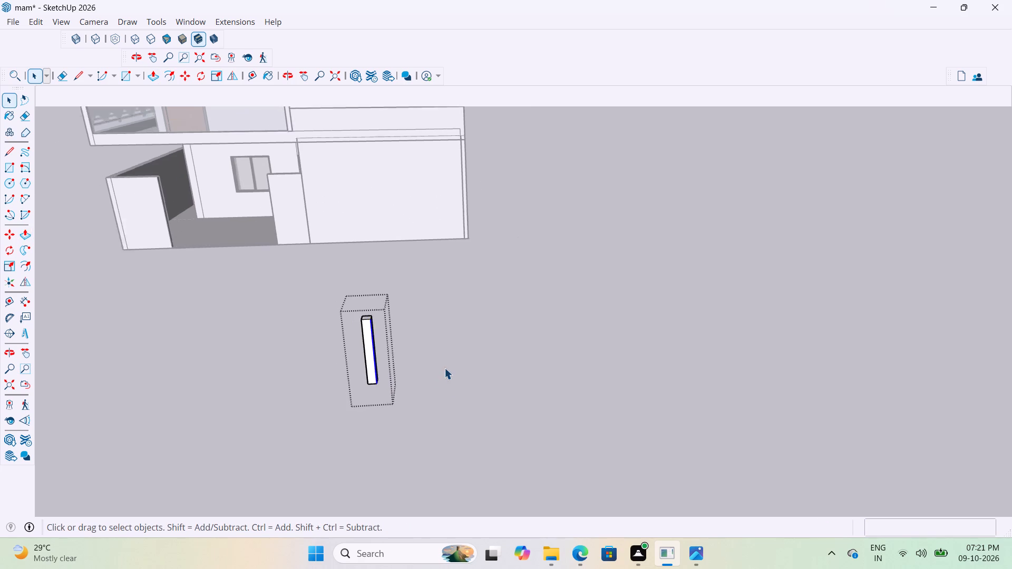
Raise the top face of the post by a further 3' with Push/Pull inside its group.
scroll(444, 368, "down", 1)
left_click(431, 346)
scroll(354, 348, "up", 4)
middle_click_drag(420, 339, 407, 357)
scroll(395, 359, "up", 4)
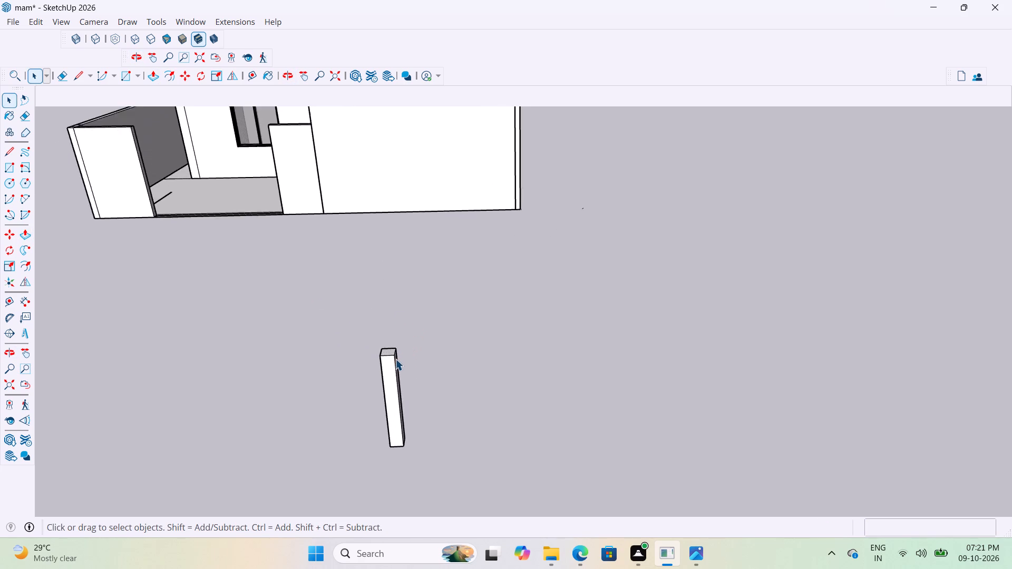
scroll(395, 359, "up", 3)
middle_click_drag(395, 359, 392, 378)
double_click(385, 354)
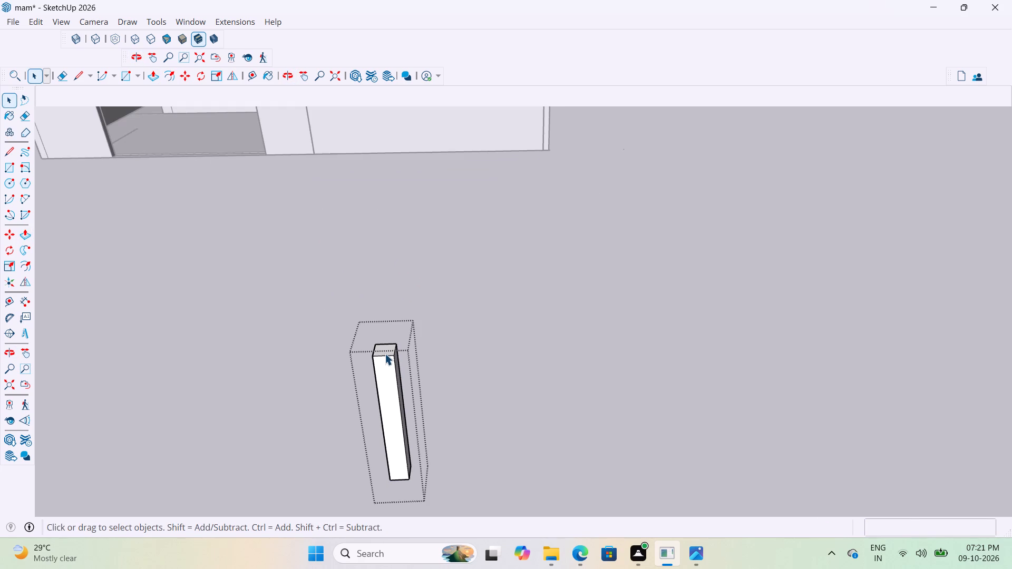
key("p")
left_click(391, 347)
type("3'")
key("Return")
scroll(383, 283, "down", 9)
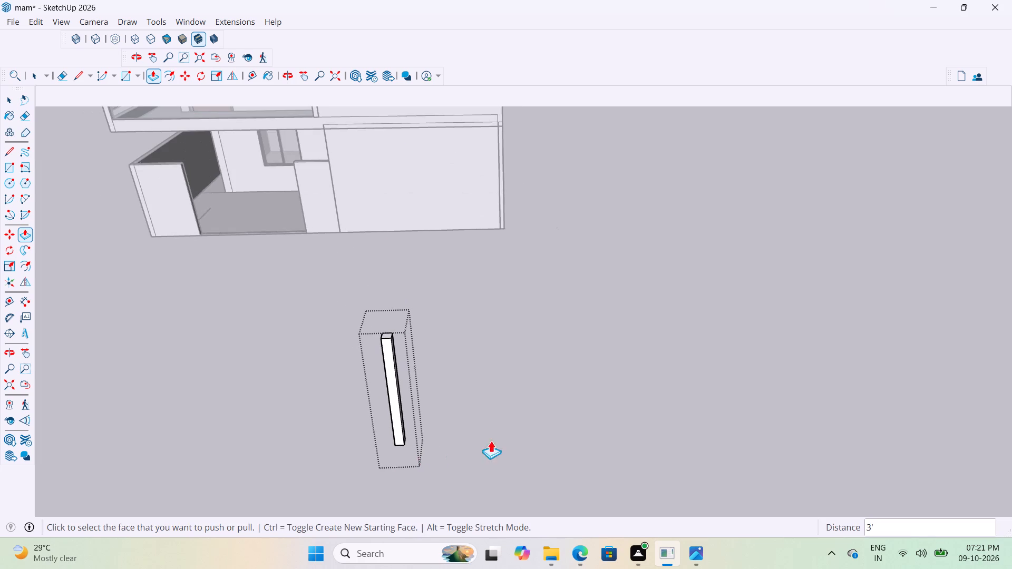
key("space")
left_click(491, 440)
Offset the edges of the post's top face outward by 1" inside its group.
scroll(471, 422, "down", 6)
scroll(444, 406, "up", 8)
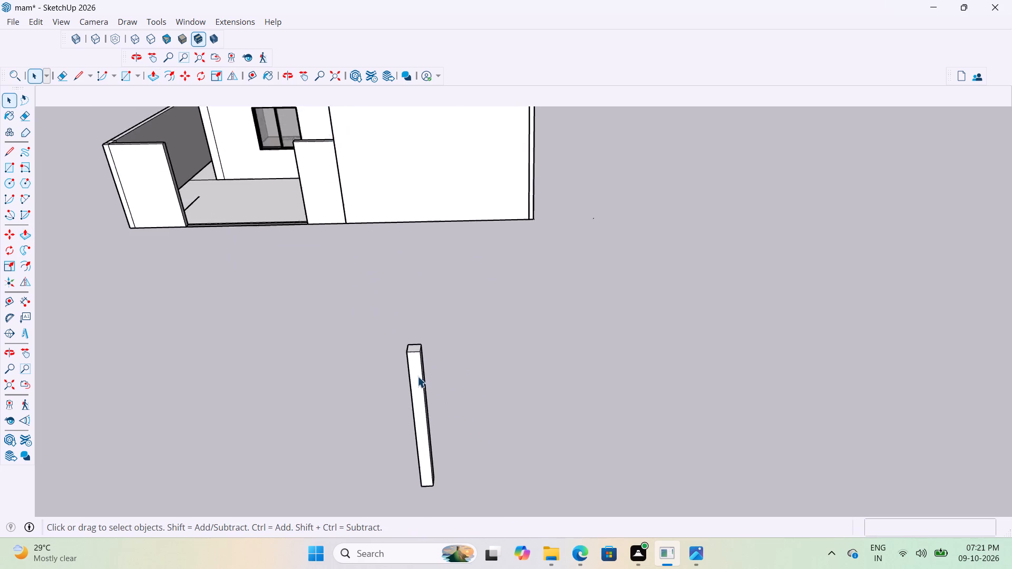
scroll(417, 376, "up", 11)
middle_click_drag(412, 326, 446, 347)
scroll(446, 347, "down", 1)
scroll(430, 352, "up", 9)
middle_click_drag(419, 344, 409, 367)
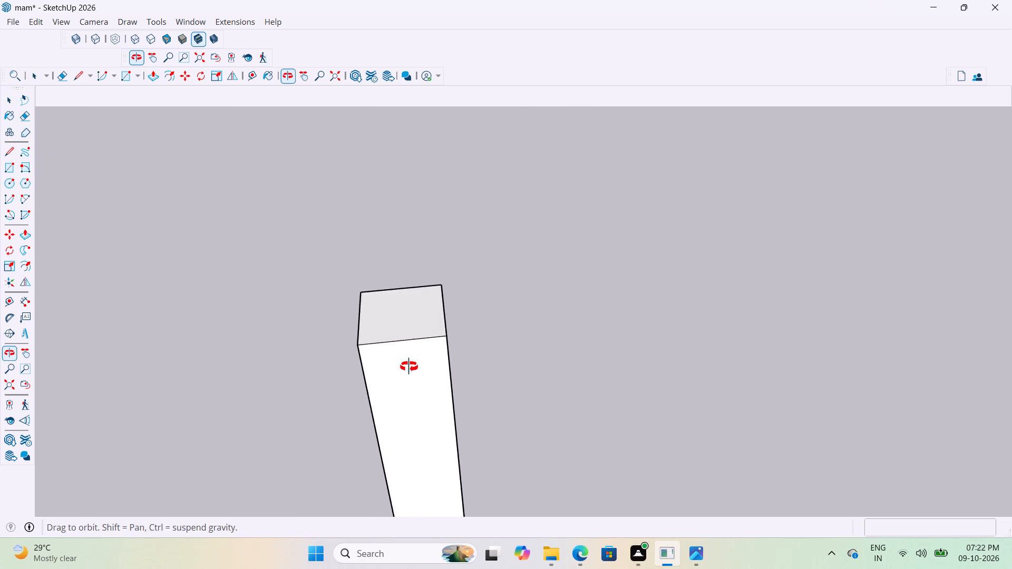
middle_click_drag(409, 367, 401, 388)
scroll(379, 337, "up", 3)
double_click(394, 328)
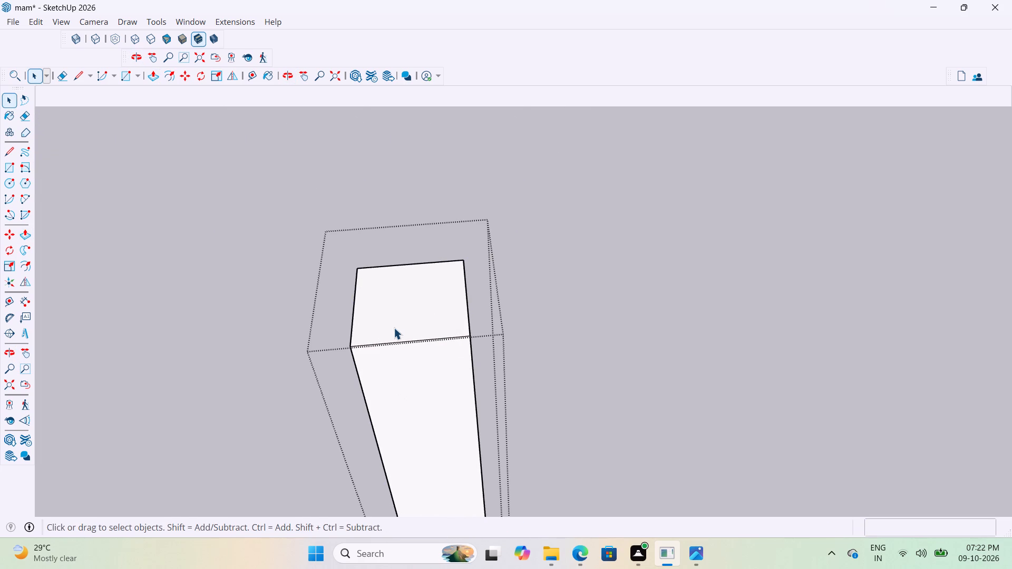
key("f")
left_click(365, 310)
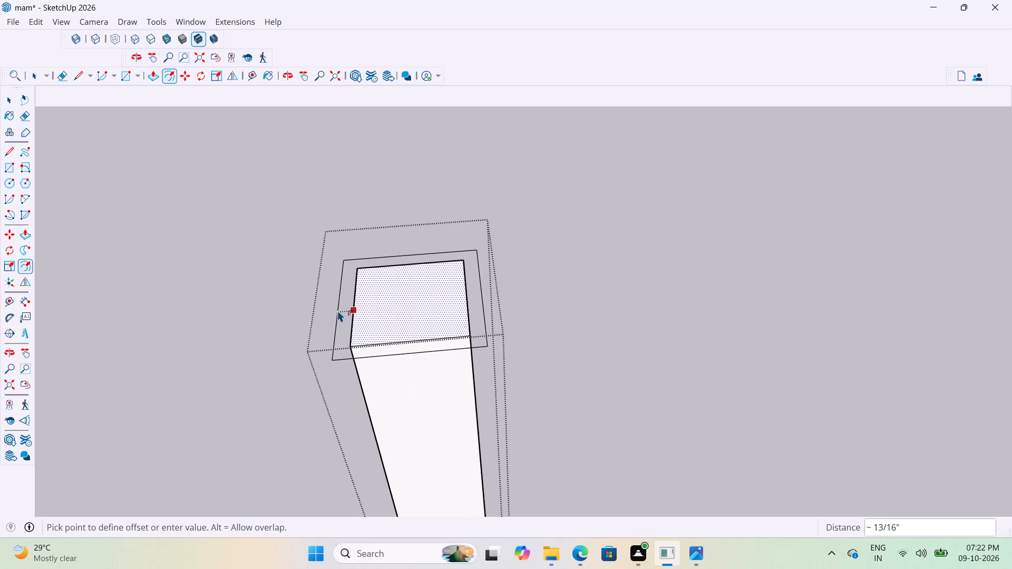
scroll(337, 310, "up", 4)
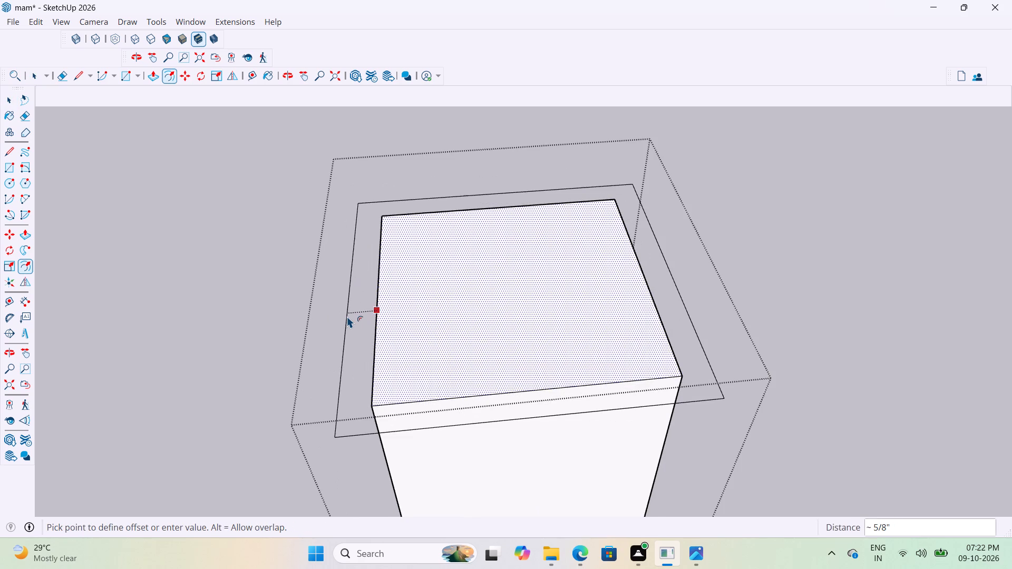
type("1\"")
key("Return")
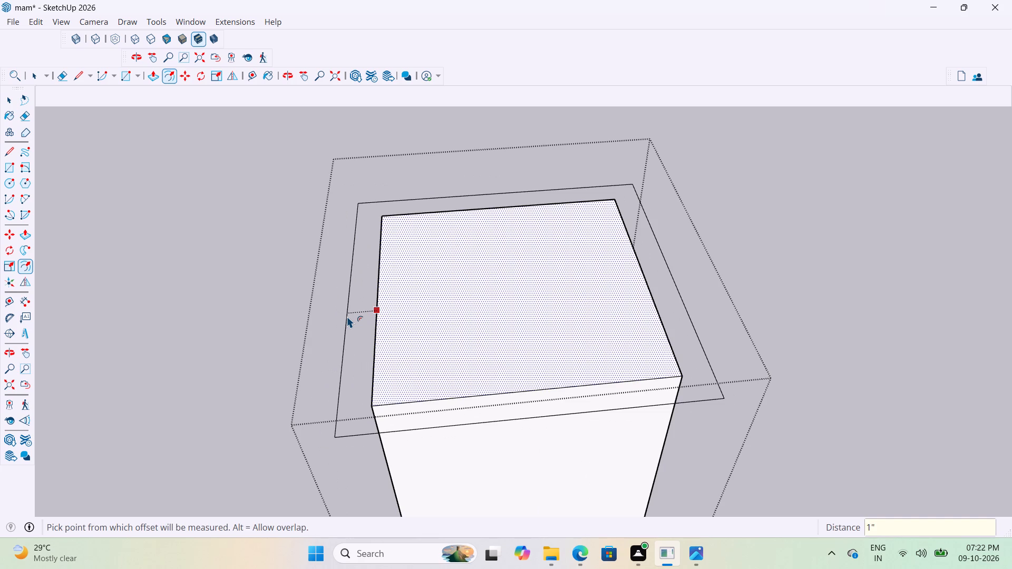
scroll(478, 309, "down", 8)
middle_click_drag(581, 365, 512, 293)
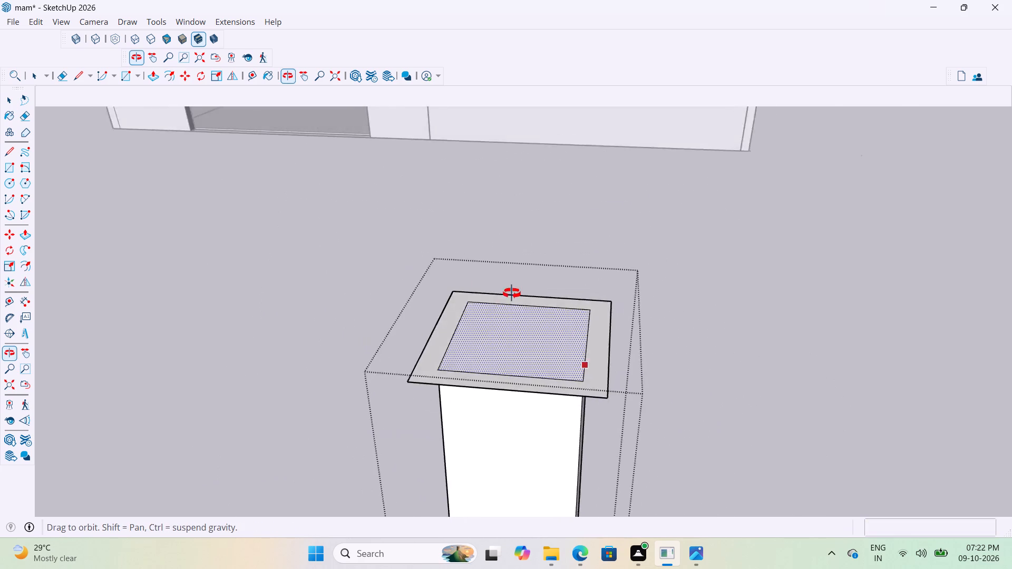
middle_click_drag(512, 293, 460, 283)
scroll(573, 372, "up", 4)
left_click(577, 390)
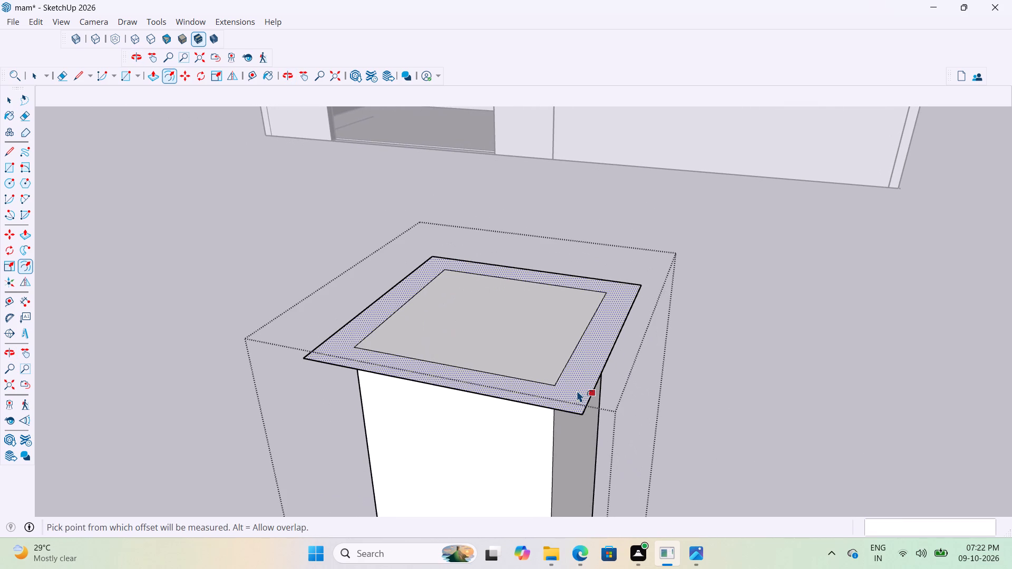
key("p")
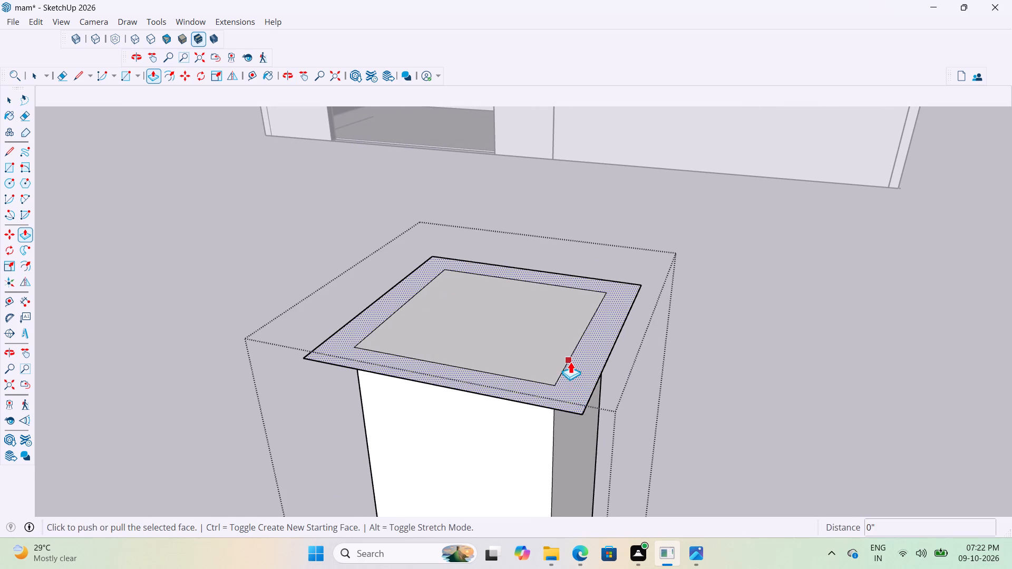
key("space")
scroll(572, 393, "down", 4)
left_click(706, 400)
Extrude the border face around the post's top upward 0.6" with Push/Pull to form a raised rim.
scroll(552, 381, "up", 3)
double_click(590, 388)
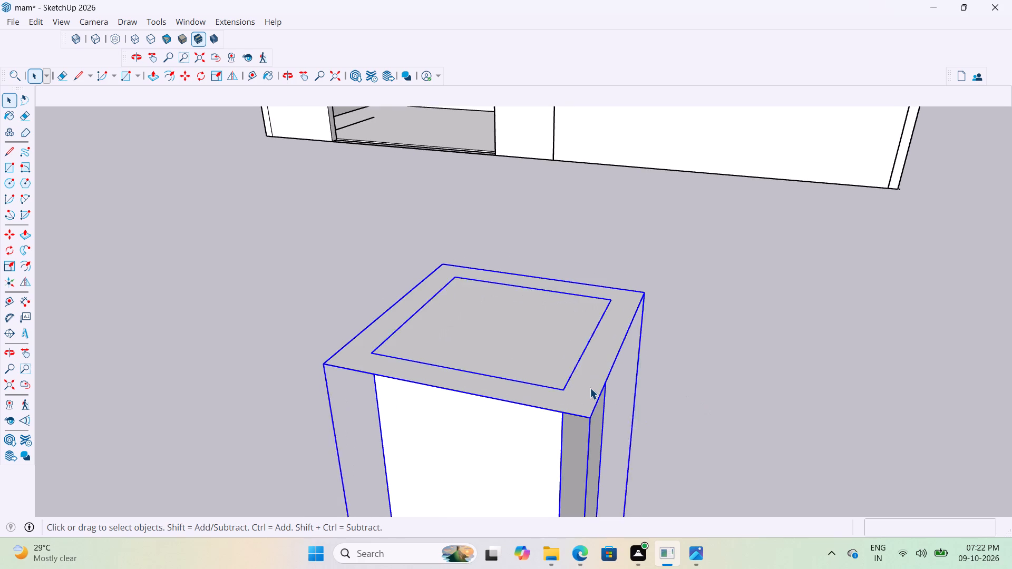
key("p")
left_click(593, 384)
scroll(592, 374, "up", 3)
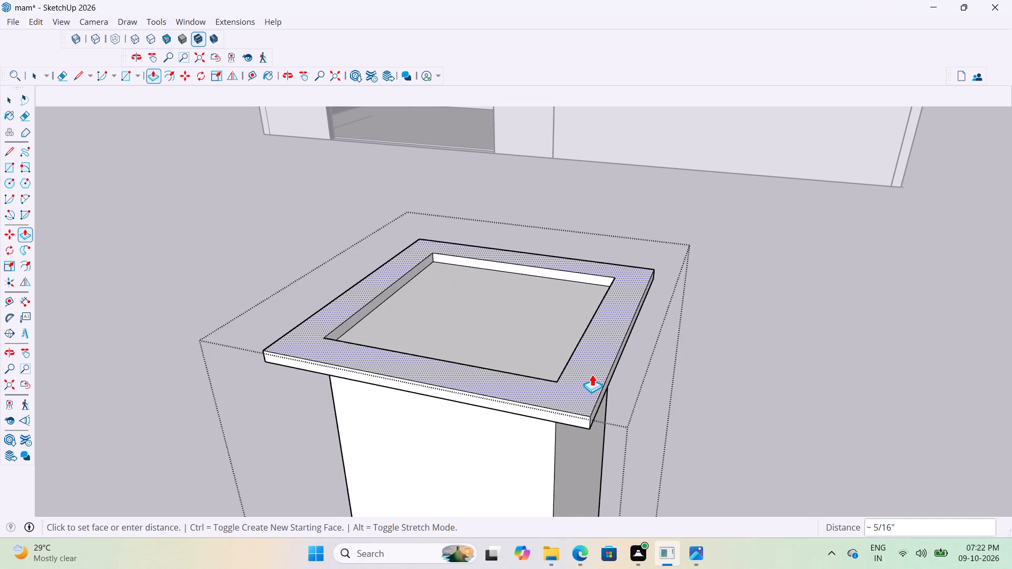
middle_click_drag(592, 372, 629, 321)
middle_click_drag(621, 331, 643, 373)
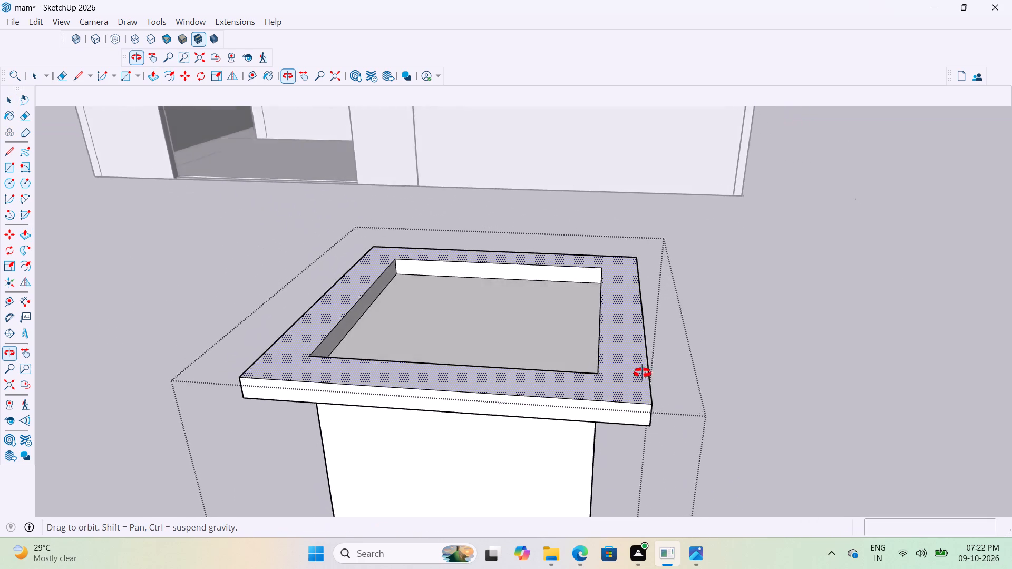
middle_click_drag(643, 373, 669, 407)
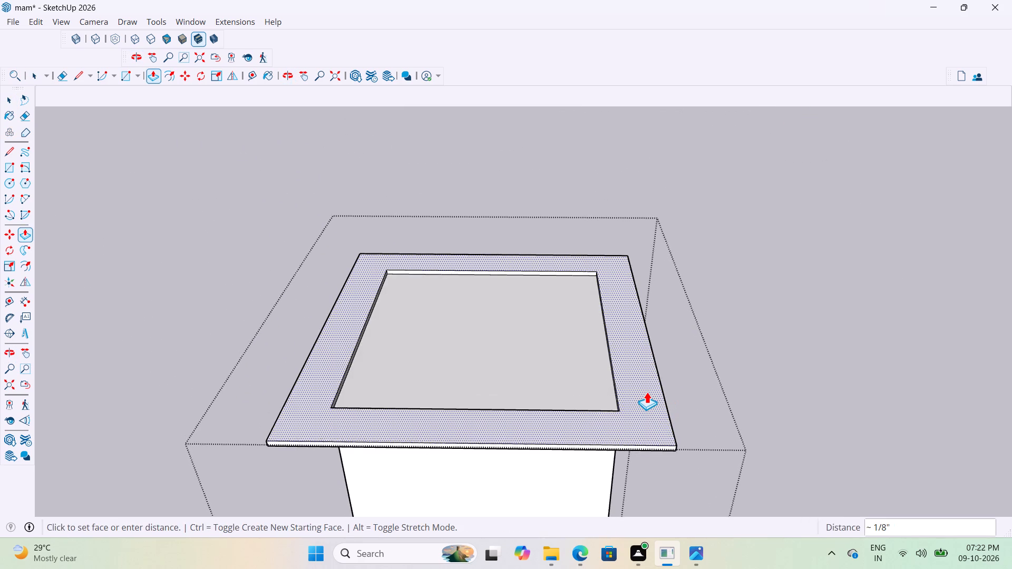
scroll(628, 365, "up", 2)
scroll(628, 365, "down", 5)
middle_click_drag(623, 346, 614, 314)
scroll(614, 314, "down", 8)
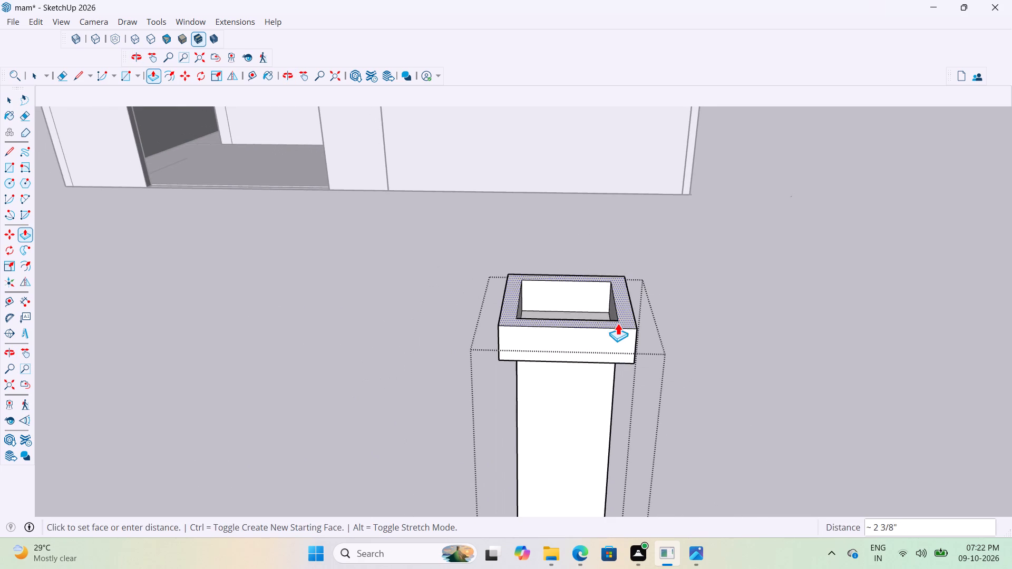
scroll(621, 338, "up", 5)
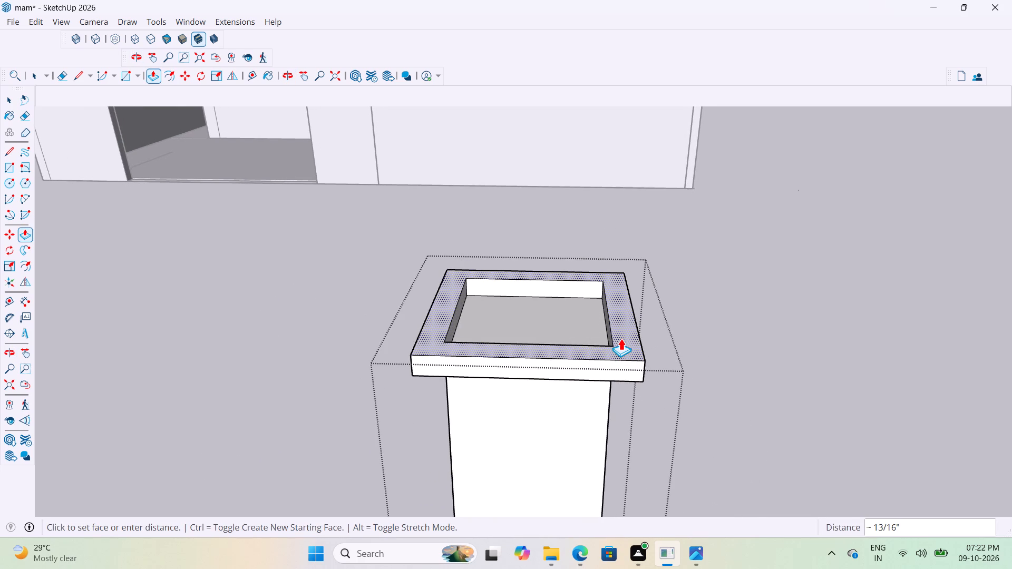
type("0.")
key("6")
key("shift+quotedbl")
key("Return")
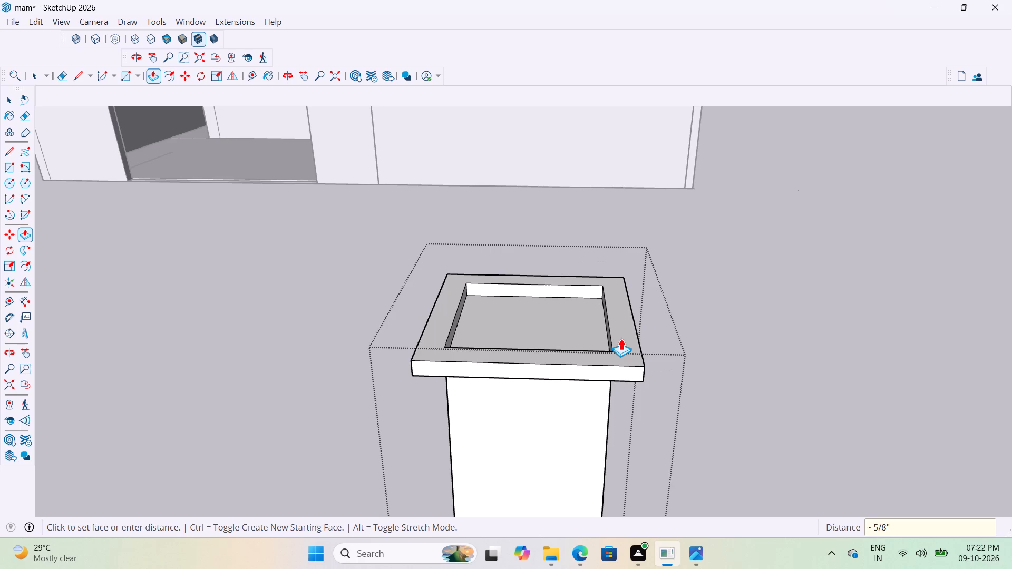
scroll(537, 341, "down", 9)
key("space")
left_click(593, 420)
Examine the raised rim and recessed centre on top of the post from several sides.
scroll(525, 360, "up", 4)
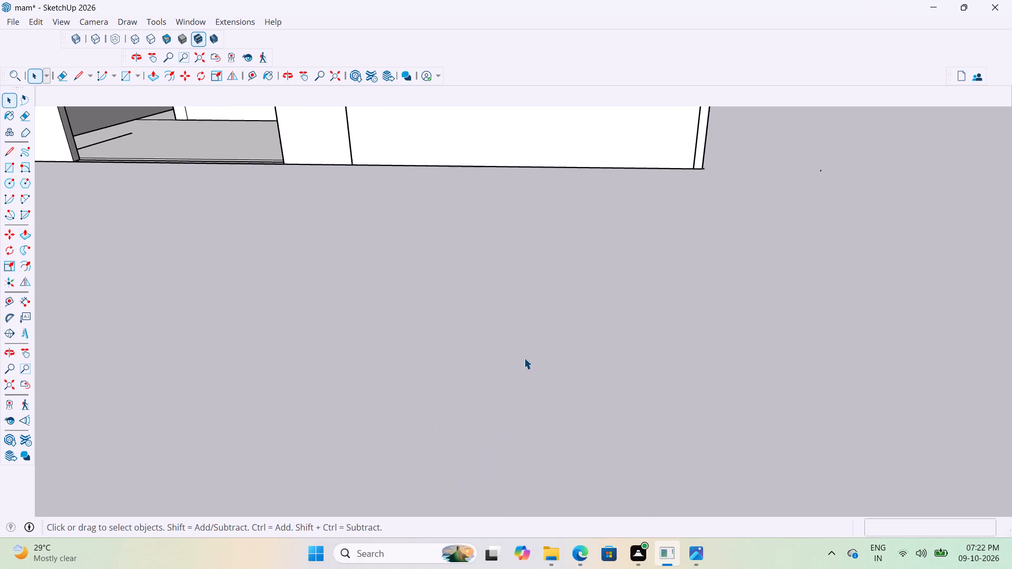
middle_click(523, 356)
scroll(523, 356, "down", 10)
middle_click_drag(511, 359, 399, 310)
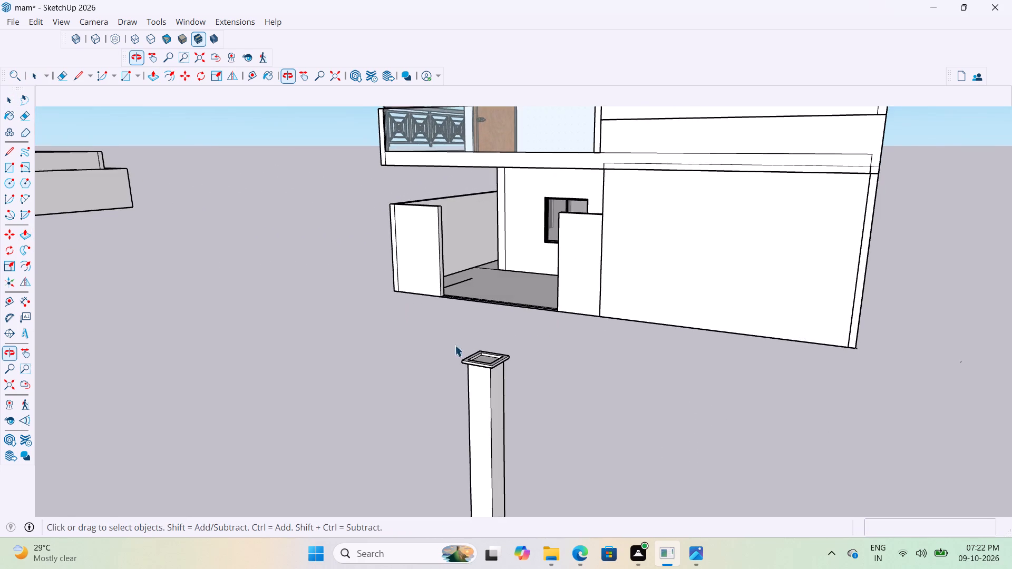
scroll(488, 370, "up", 6)
middle_click_drag(495, 356, 591, 447)
scroll(507, 358, "up", 5)
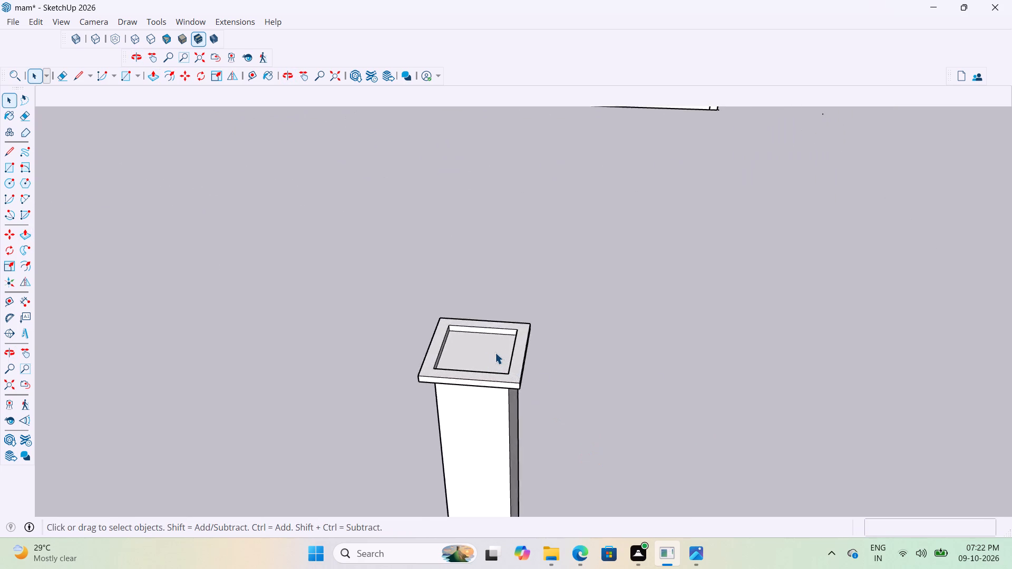
scroll(495, 352, "up", 1)
middle_click_drag(494, 352, 533, 361)
scroll(494, 338, "up", 5)
middle_click_drag(494, 331, 458, 250)
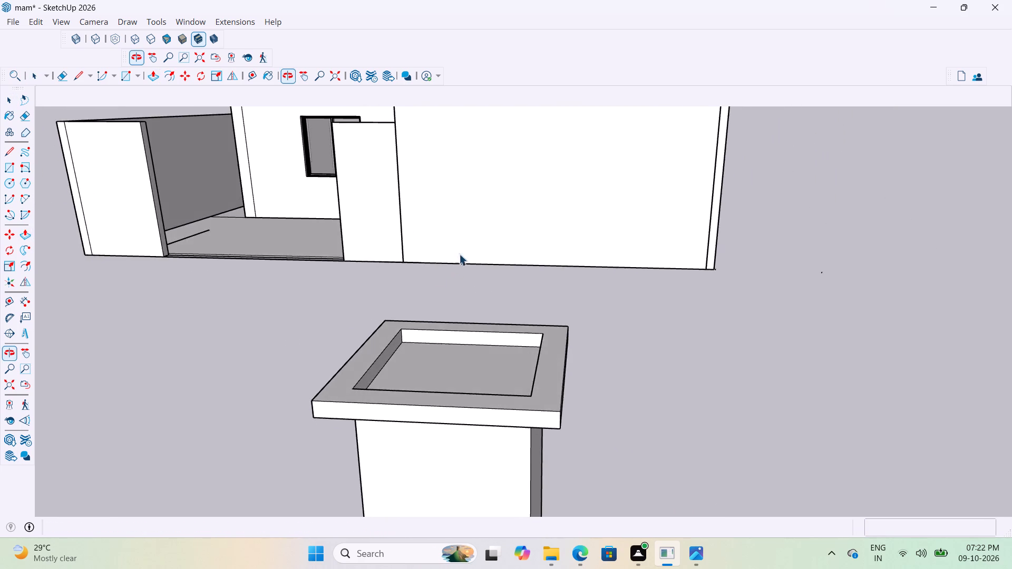
scroll(365, 358, "down", 8)
scroll(394, 371, "up", 1)
middle_click_drag(399, 364, 512, 311)
scroll(411, 361, "up", 3)
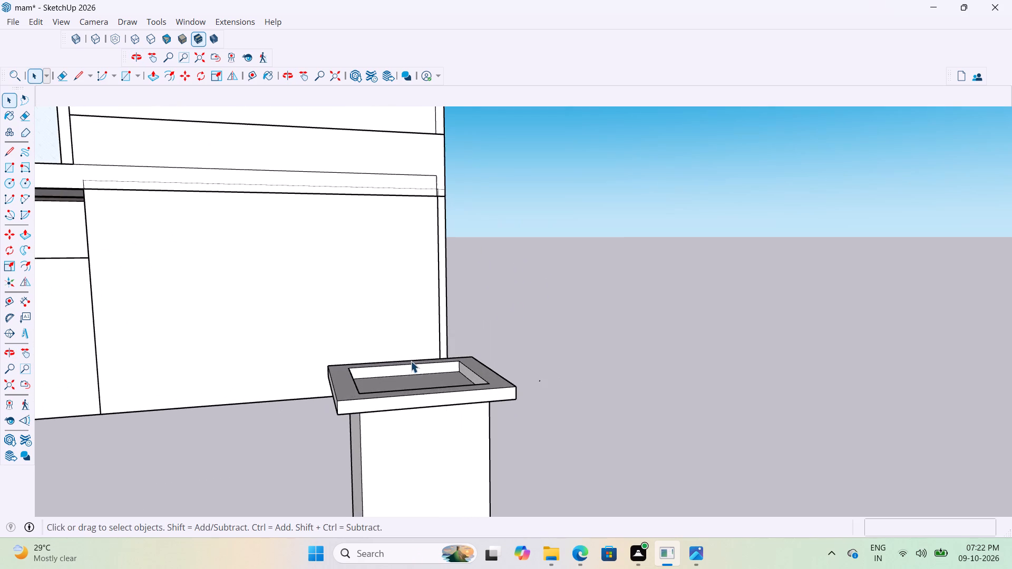
Push/Pull the recessed centre face of the post's top up flush with the surrounding rim to form a solid cap.
scroll(401, 361, "down", 4)
middle_click_drag(408, 383, 339, 453)
scroll(382, 374, "up", 3)
middle_click_drag(402, 364, 412, 443)
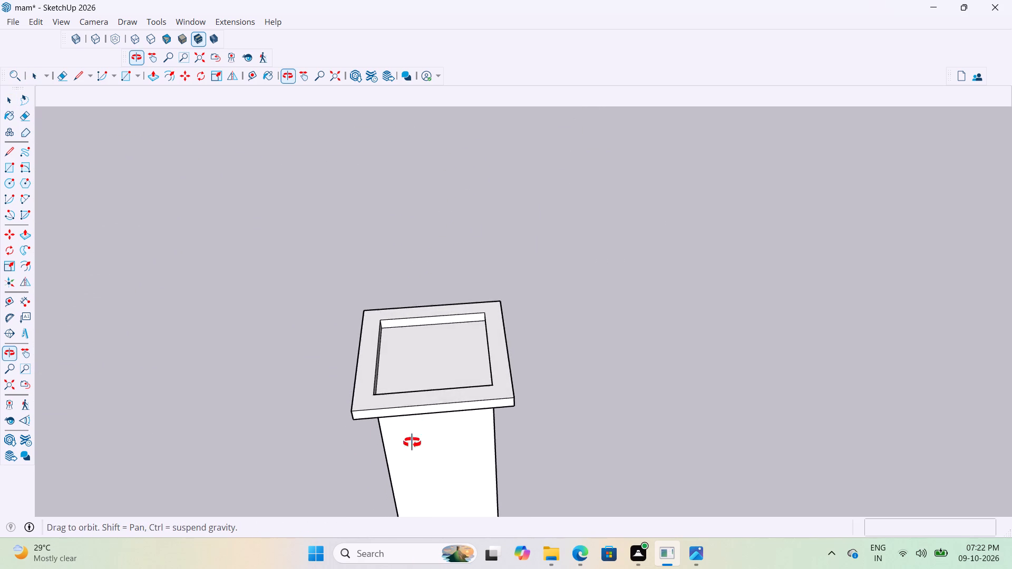
middle_click_drag(412, 443, 407, 464)
double_click(431, 353)
key("p")
left_click(436, 361)
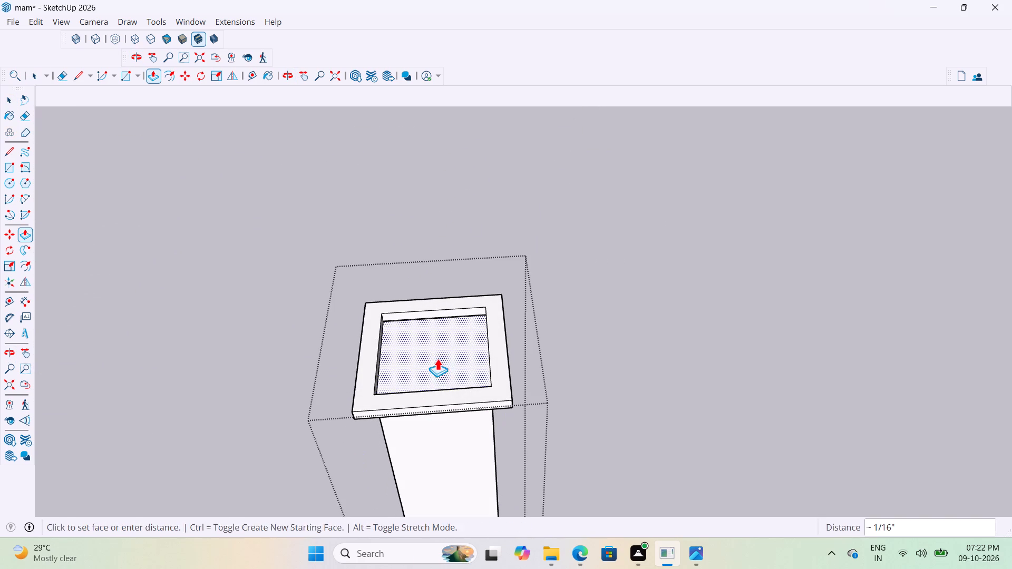
scroll(387, 321, "up", 3)
left_click(413, 348)
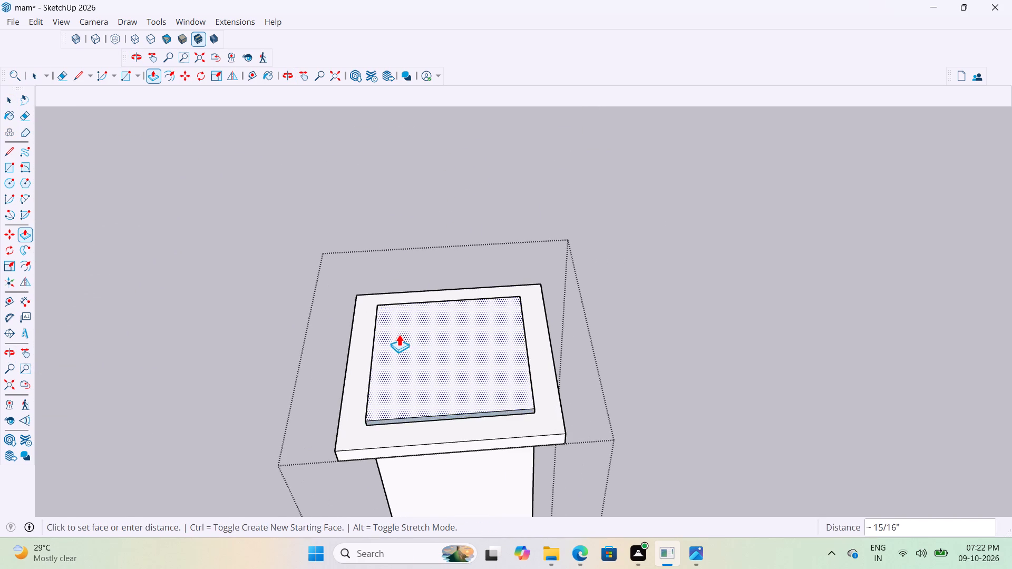
left_click(537, 416)
scroll(534, 403, "down", 4)
middle_click_drag(561, 378, 532, 325)
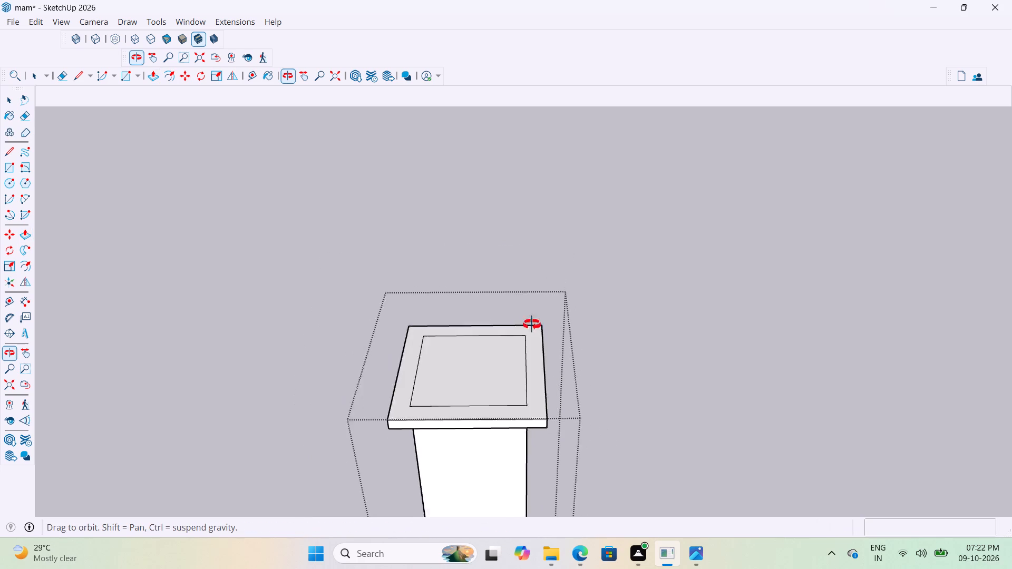
middle_click_drag(532, 325, 493, 283)
scroll(449, 284, "down", 10)
key("space")
left_click(521, 358)
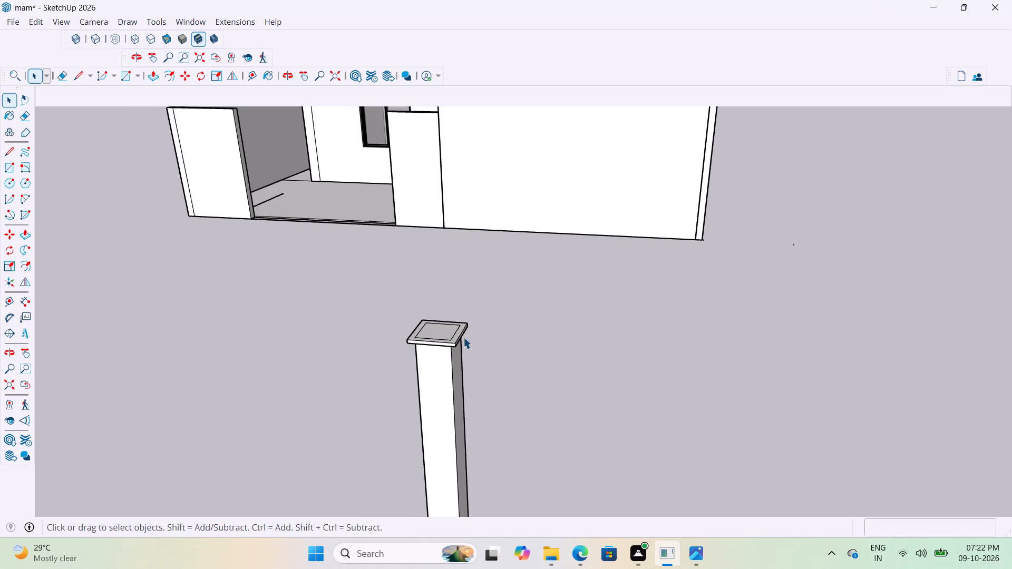
Examine the capped post's height and proportions against the compound entrance and building front.
scroll(463, 337, "down", 15)
middle_click_drag(498, 391, 551, 391)
scroll(572, 357, "up", 4)
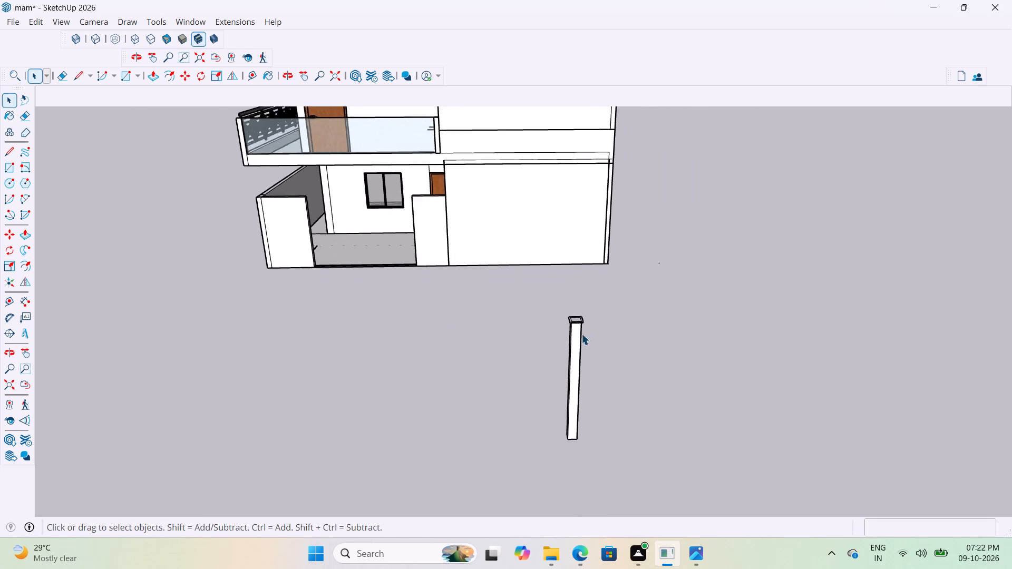
scroll(581, 333, "up", 15)
middle_click_drag(593, 313, 467, 242)
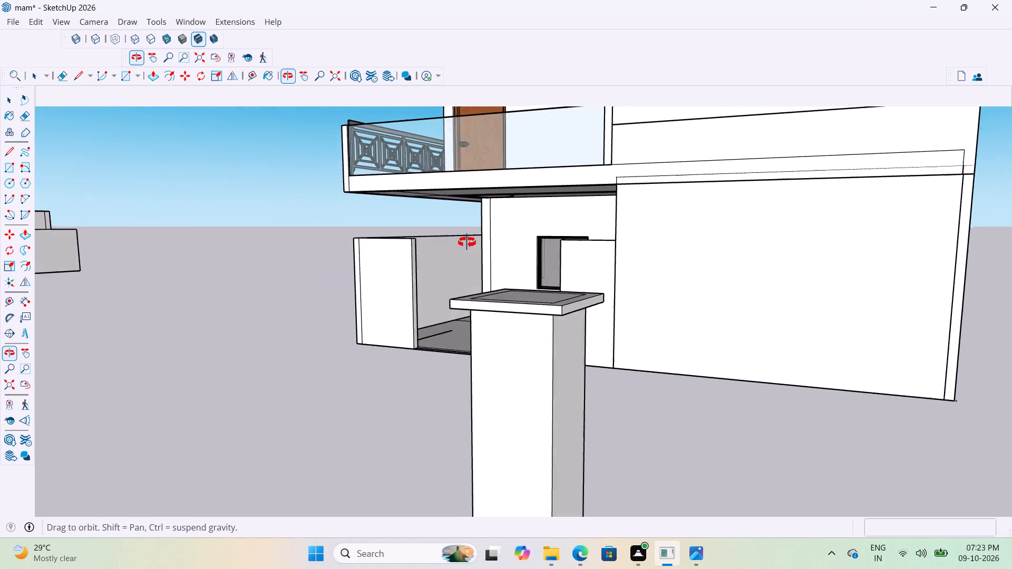
middle_click_drag(467, 242, 529, 237)
scroll(471, 240, "down", 9)
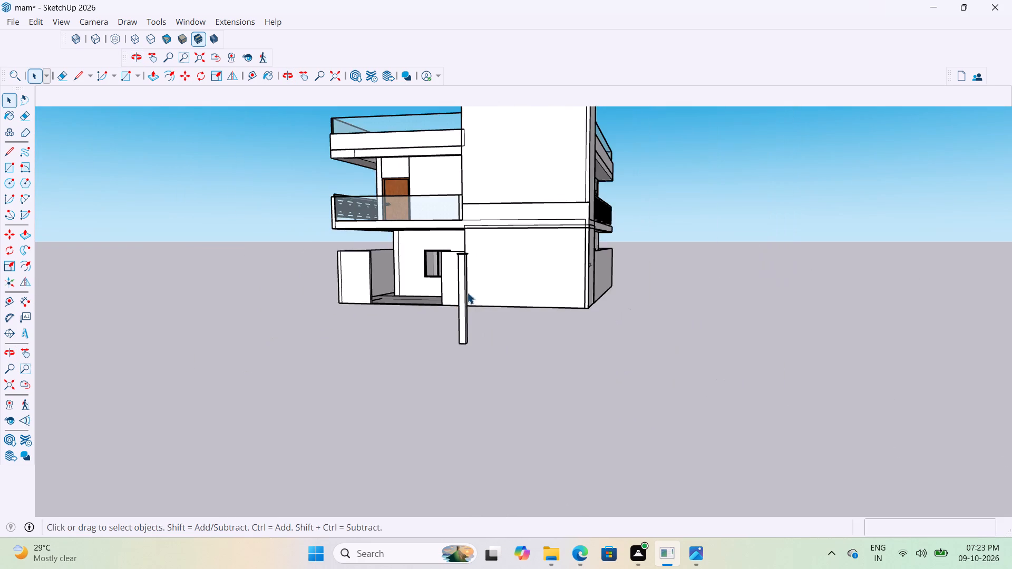
middle_click_drag(476, 288, 518, 316)
scroll(554, 381, "up", 11)
scroll(491, 310, "down", 5)
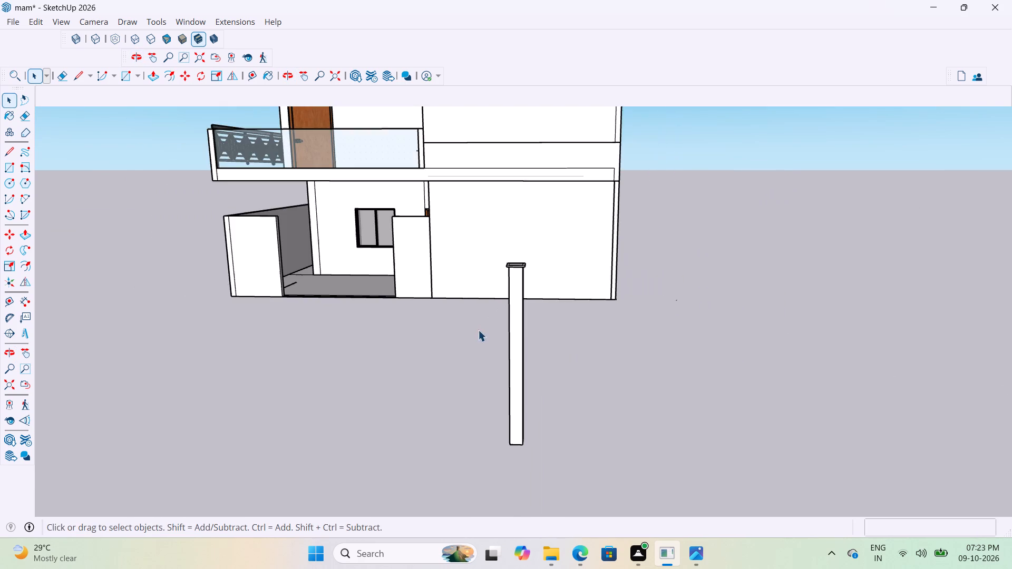
middle_click_drag(541, 332, 522, 331)
scroll(568, 369, "down", 3)
scroll(274, 326, "up", 4)
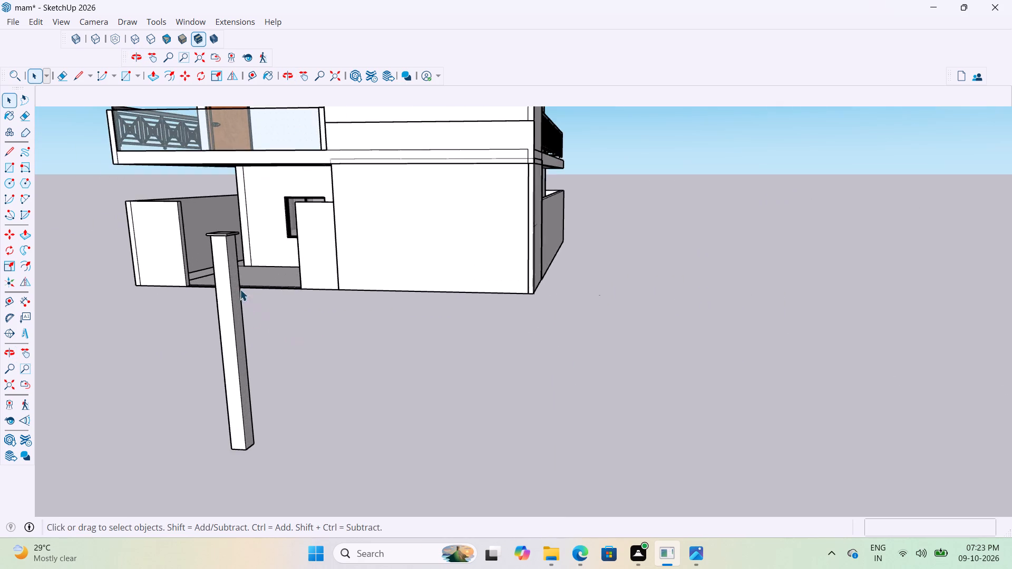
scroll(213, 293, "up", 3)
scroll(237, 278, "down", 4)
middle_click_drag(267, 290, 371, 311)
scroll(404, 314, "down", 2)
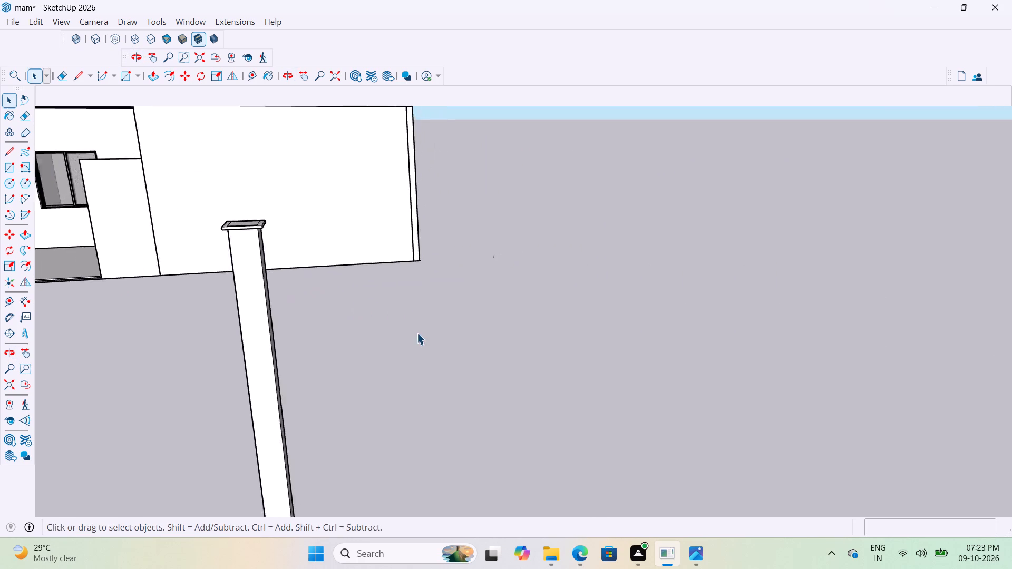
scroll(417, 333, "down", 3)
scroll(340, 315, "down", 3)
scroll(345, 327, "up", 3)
Switch to Edge and replace the balcony tile image search with one for "lapotra granite".
left_click(587, 560)
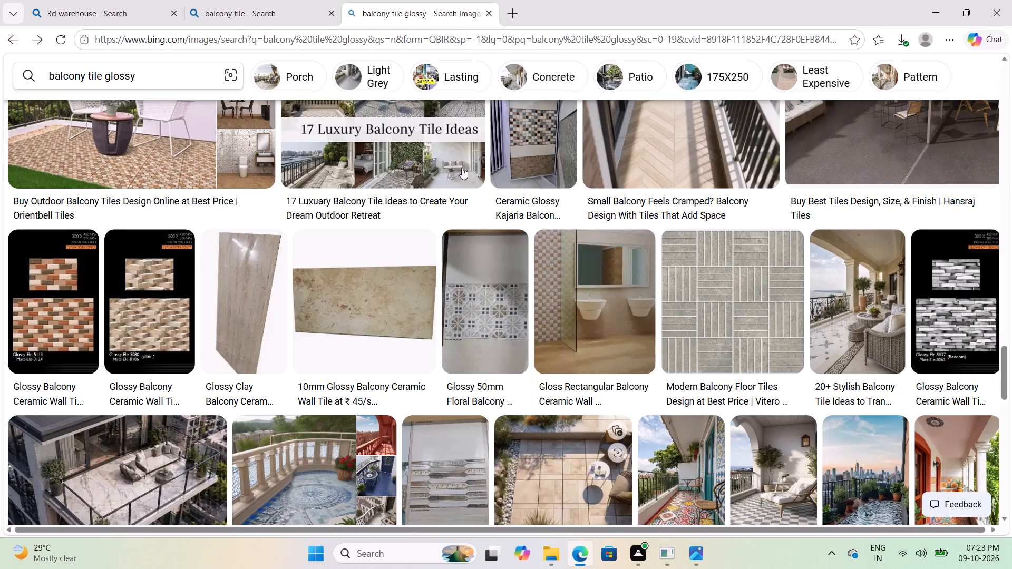
scroll(439, 103, "up", 20)
scroll(439, 103, "up", 10)
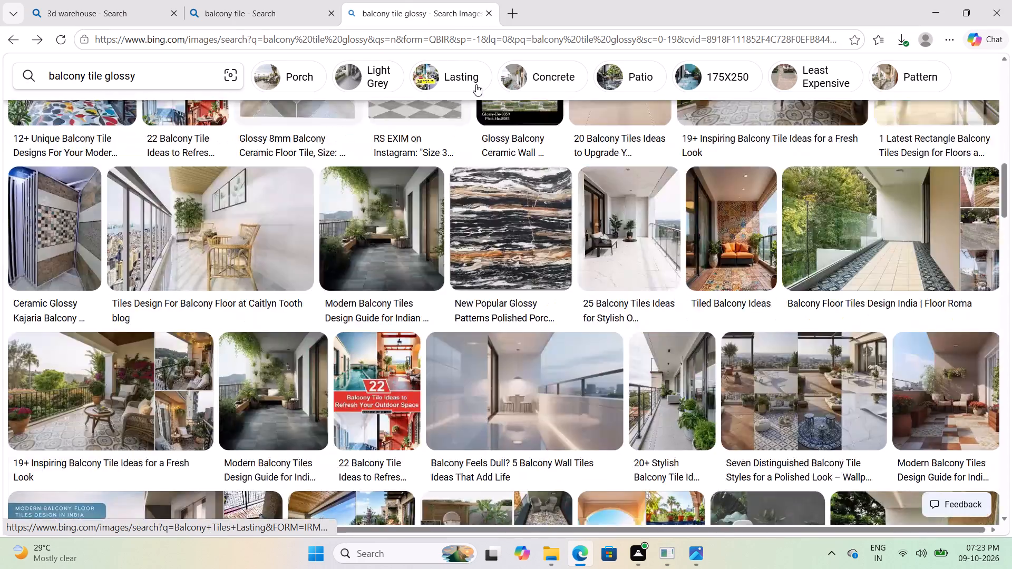
scroll(476, 84, "up", 20)
scroll(476, 84, "up", 8)
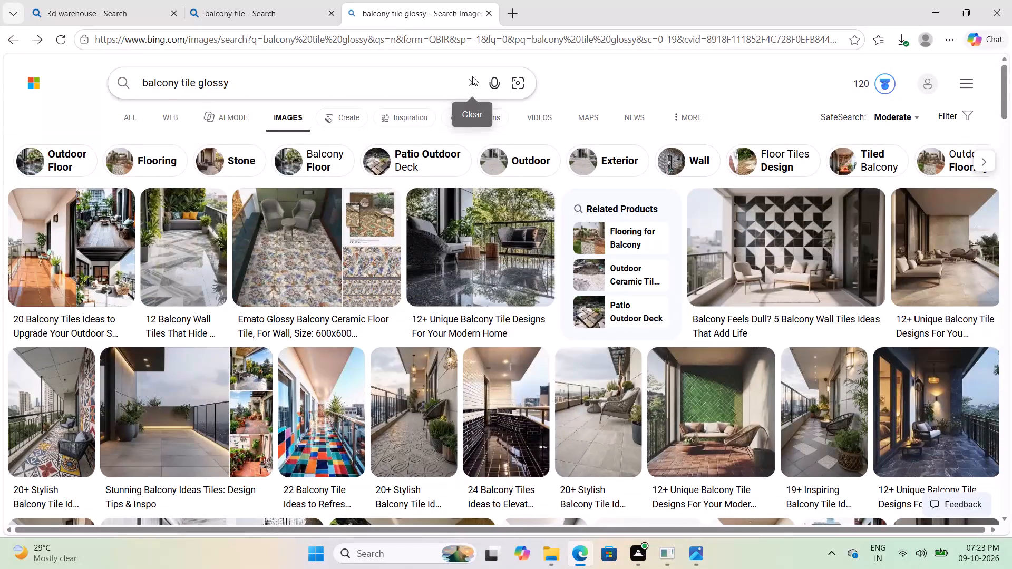
left_click(472, 76)
type("lapothra")
key("space")
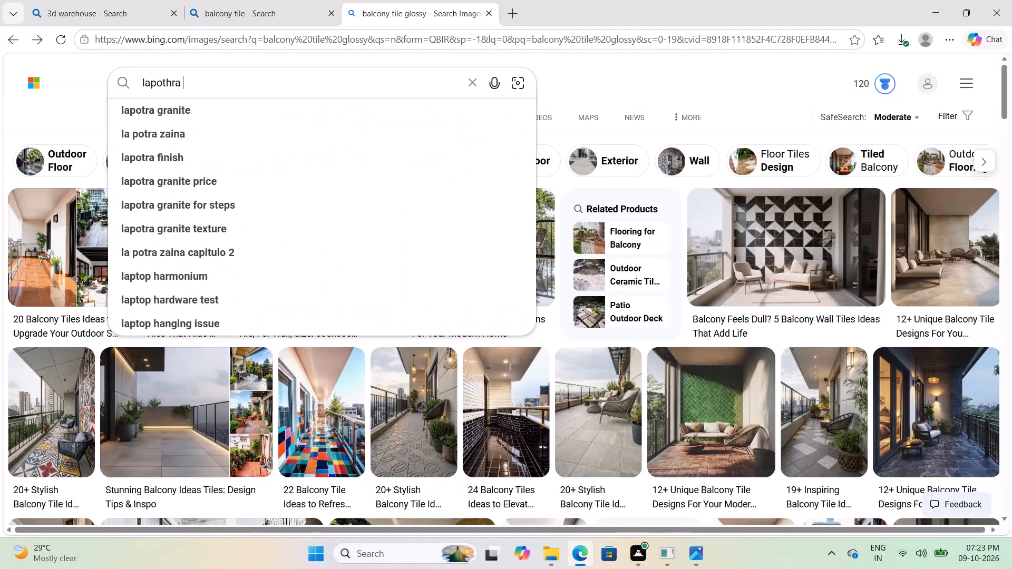
key("Down")
key("Return")
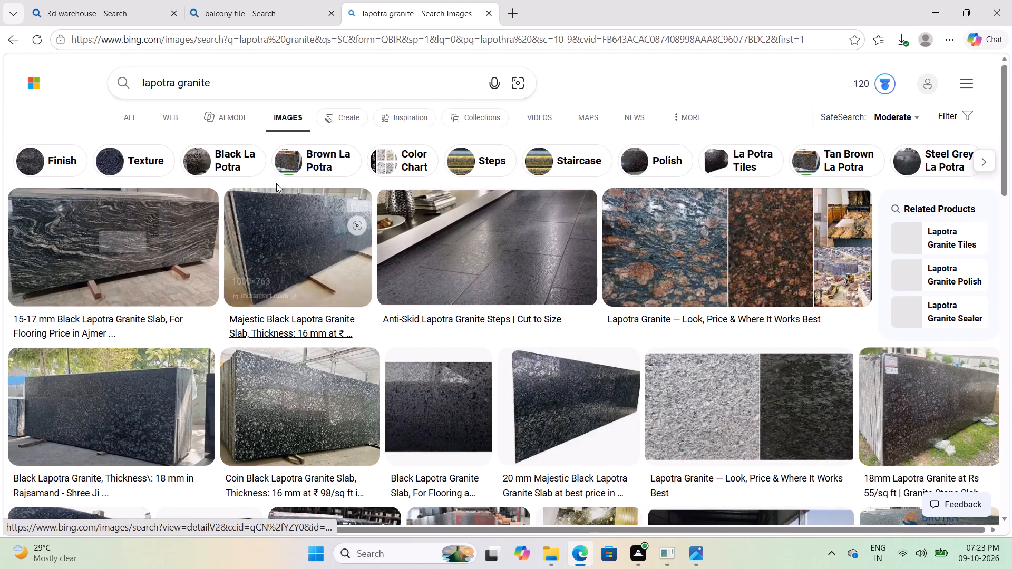
Refine the image search to "lapotra granite glossy" and look through the results for a flat slab texture.
left_click(293, 83)
key("space")
type("m")
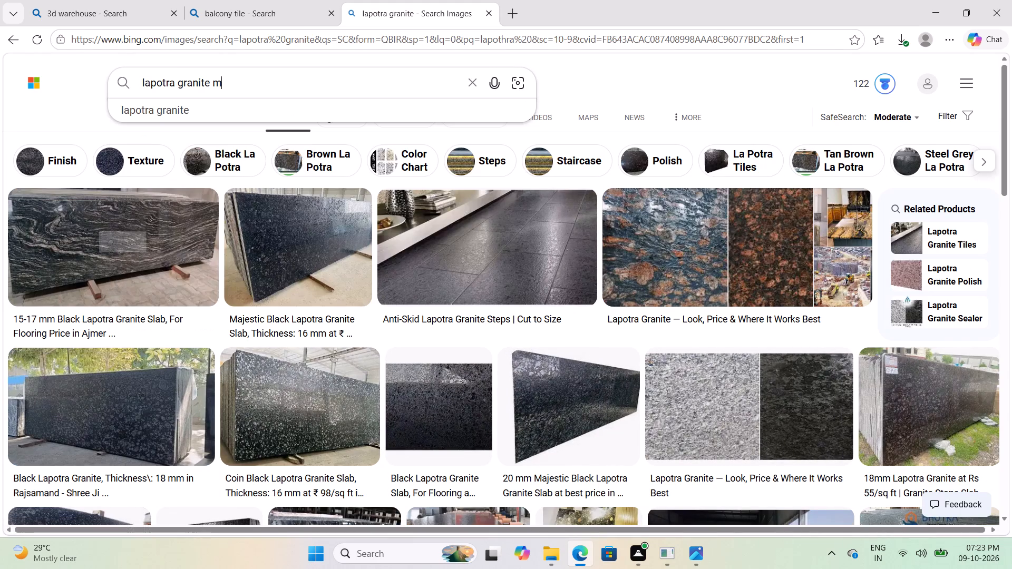
key("BackSpace")
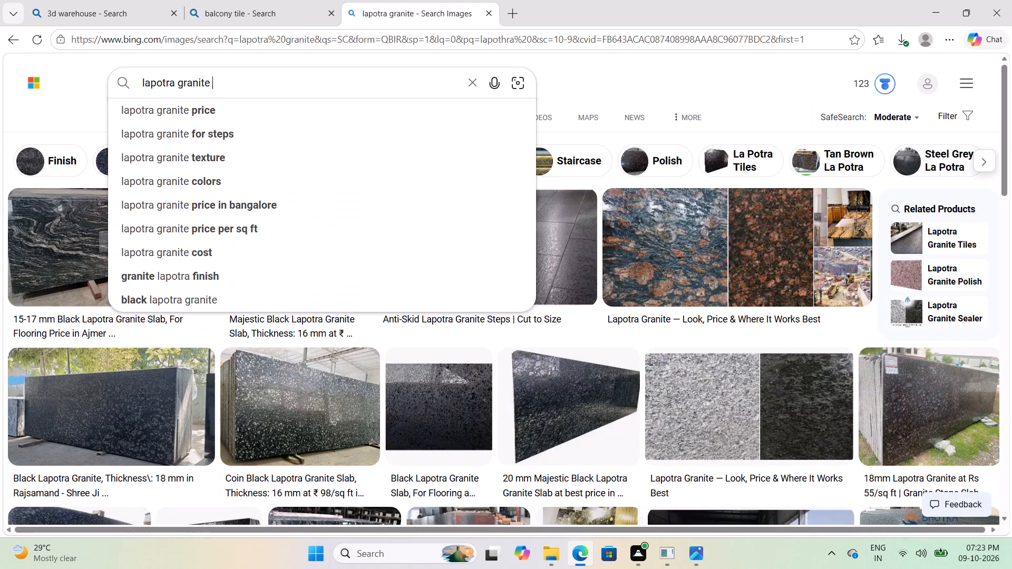
type("glossy")
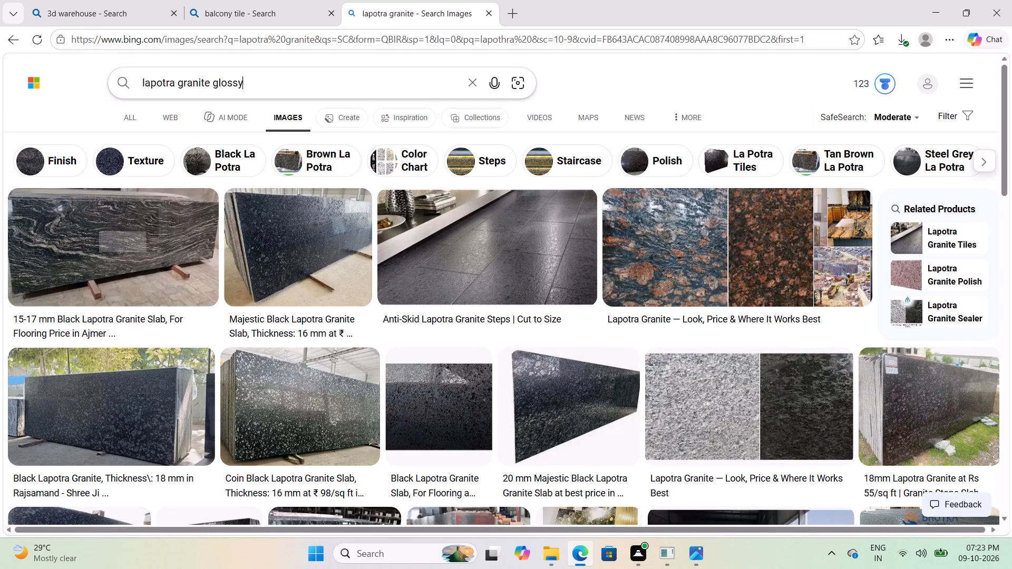
key("Return")
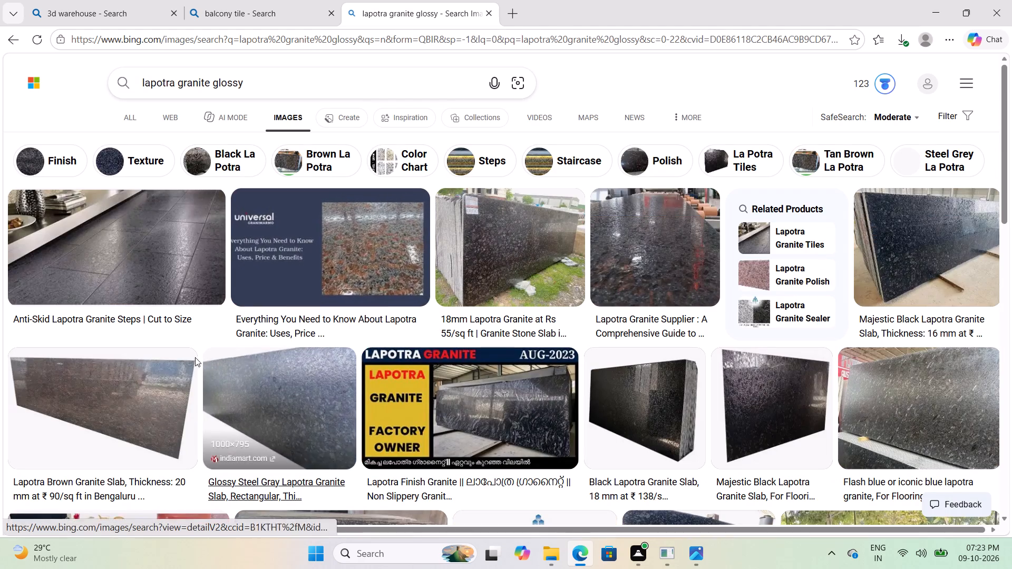
scroll(415, 411, "down", 3)
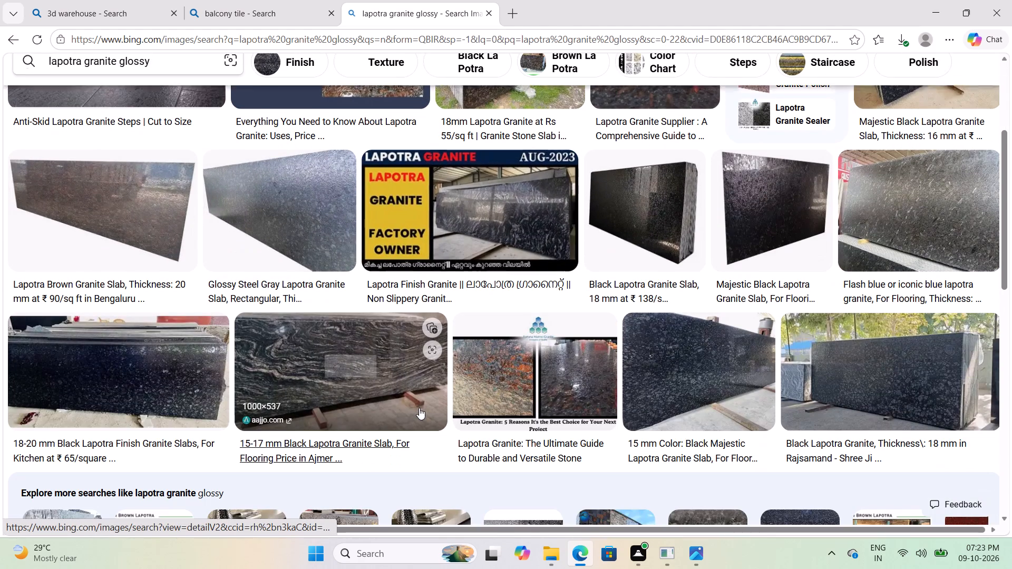
scroll(382, 336, "down", 4)
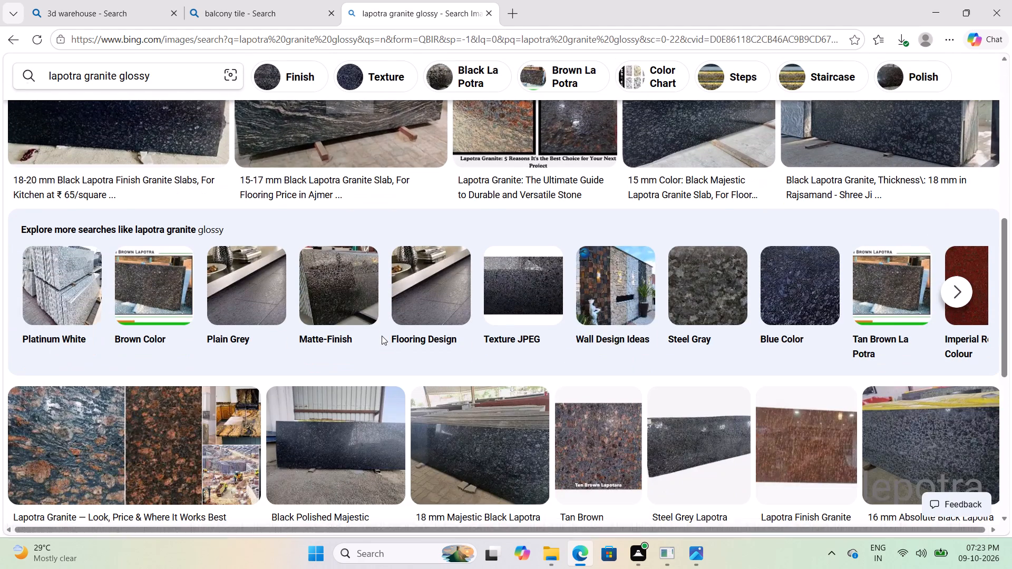
scroll(432, 413, "down", 4)
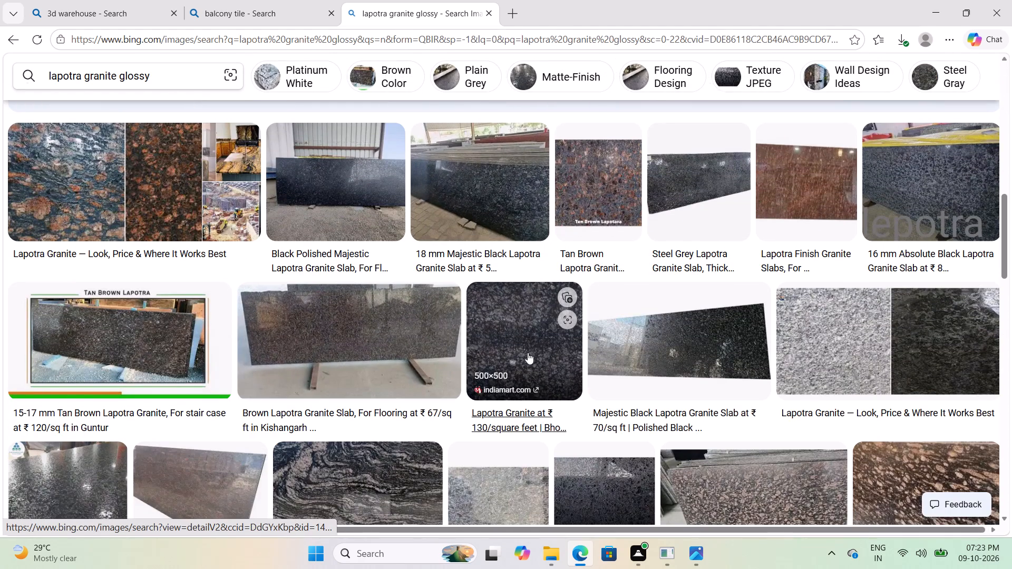
Save the square 500 × 500 dark lapotra granite image from indiamart.com to the Desktop as lapotra-granite.
left_click(528, 352)
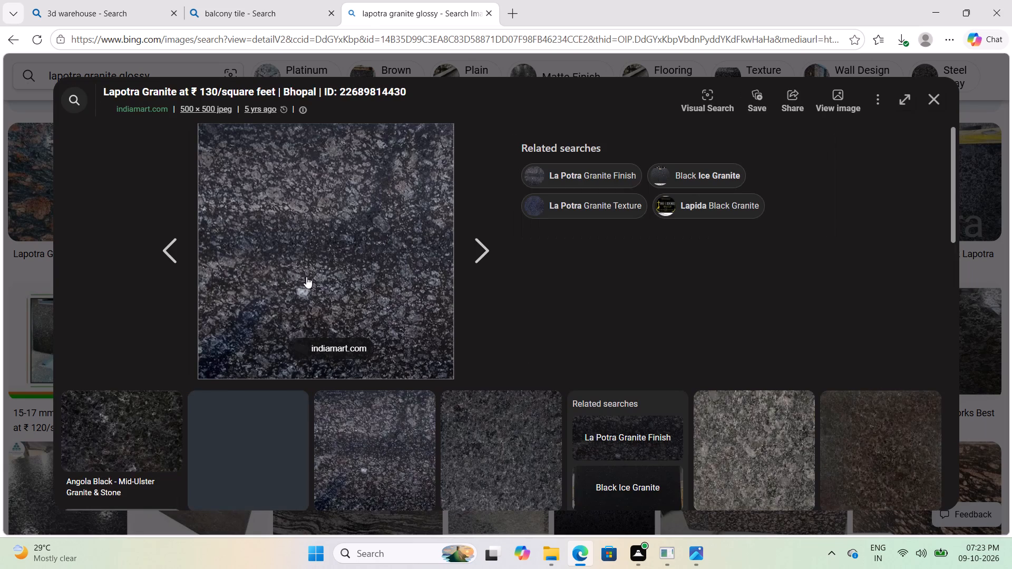
right_click(333, 224)
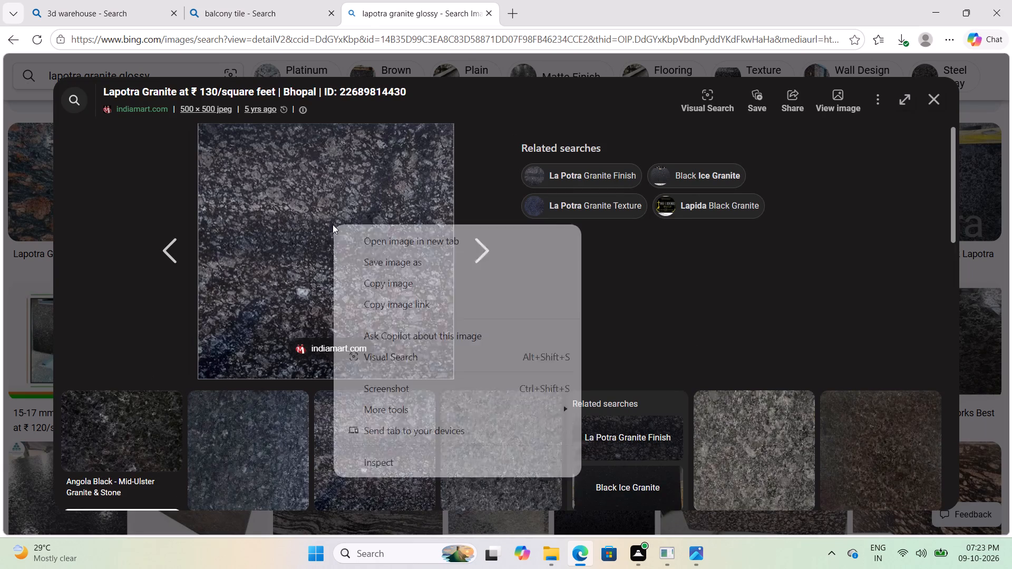
left_click(420, 260)
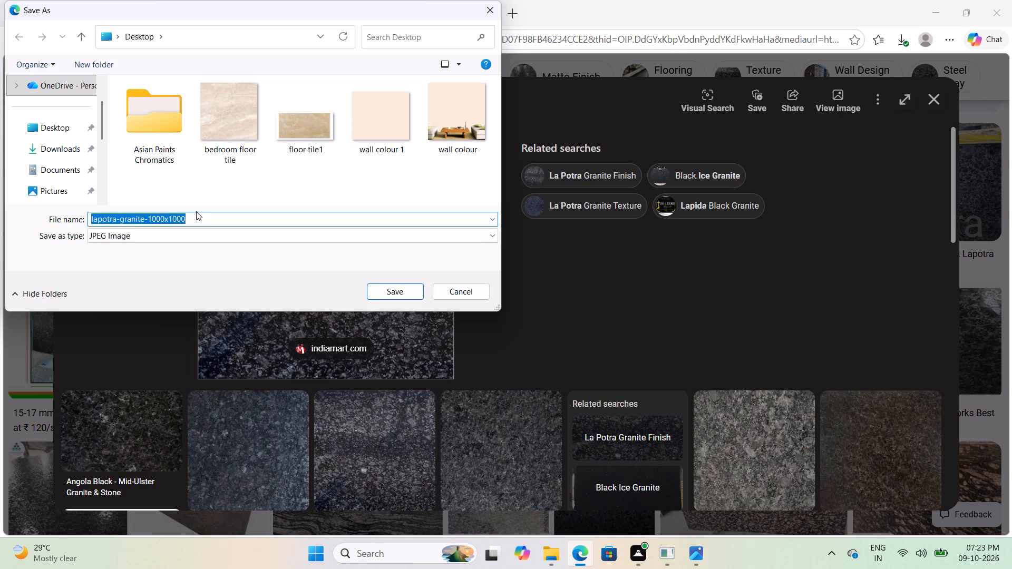
left_click(278, 217)
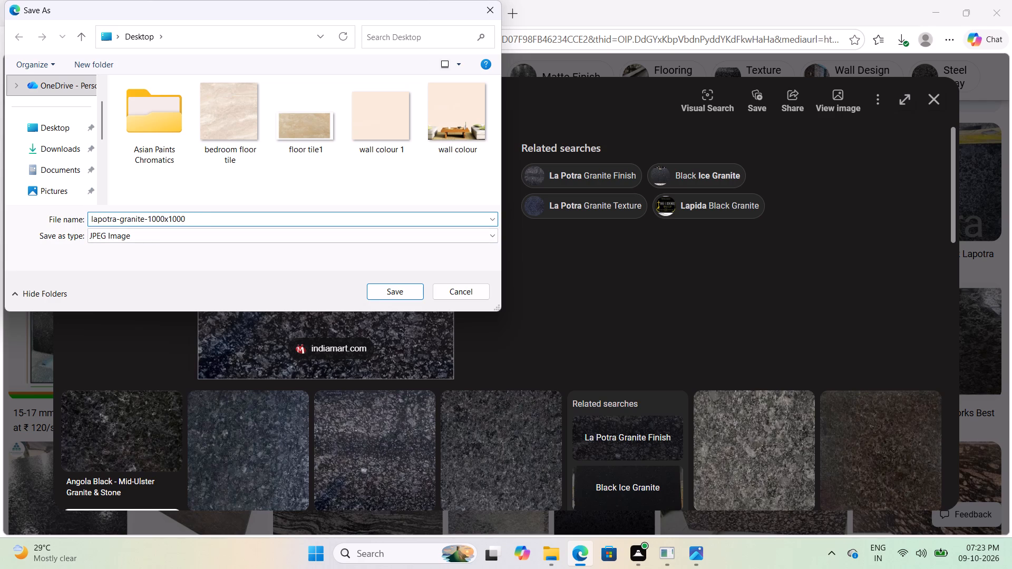
key("BackSpace")
key("BackSpace")
key("BackSpace")
key("BackSpace")
key("BackSpace")
key("BackSpace")
key("BackSpace")
key("BackSpace")
key("BackSpace")
key("BackSpace")
key("BackSpace")
key("BackSpace")
type("te")
left_click(57, 136)
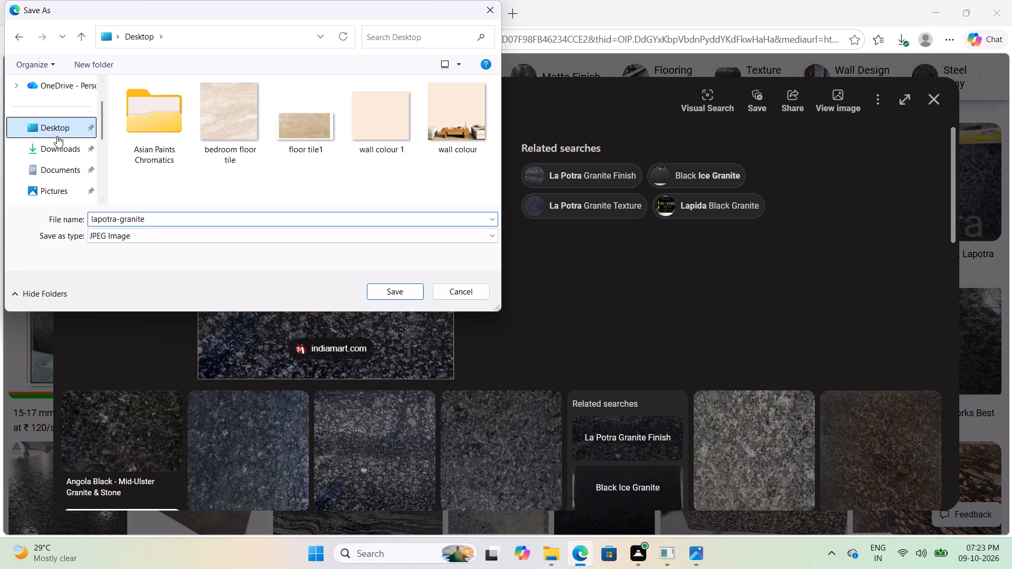
left_click(385, 295)
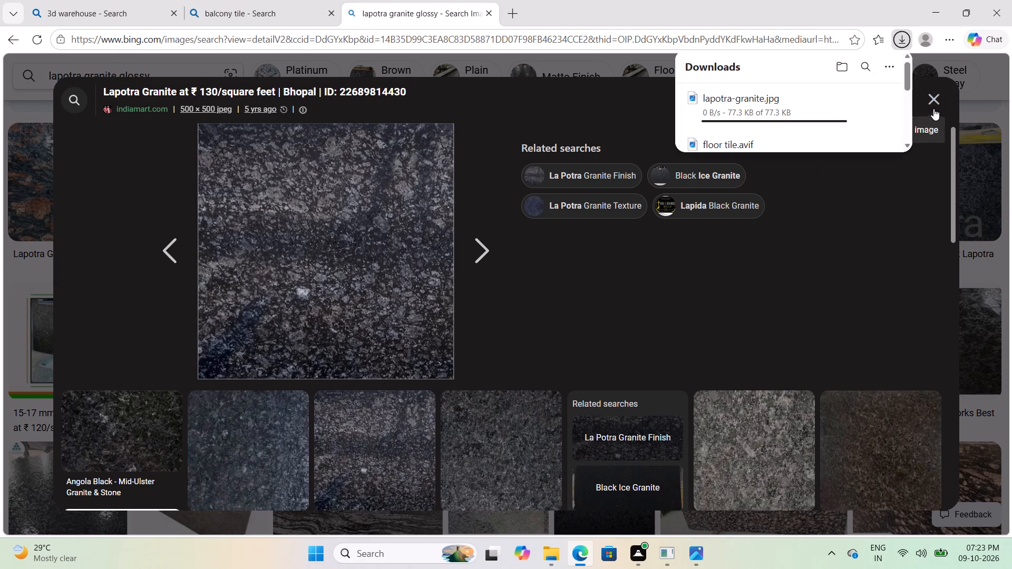
left_click(928, 101)
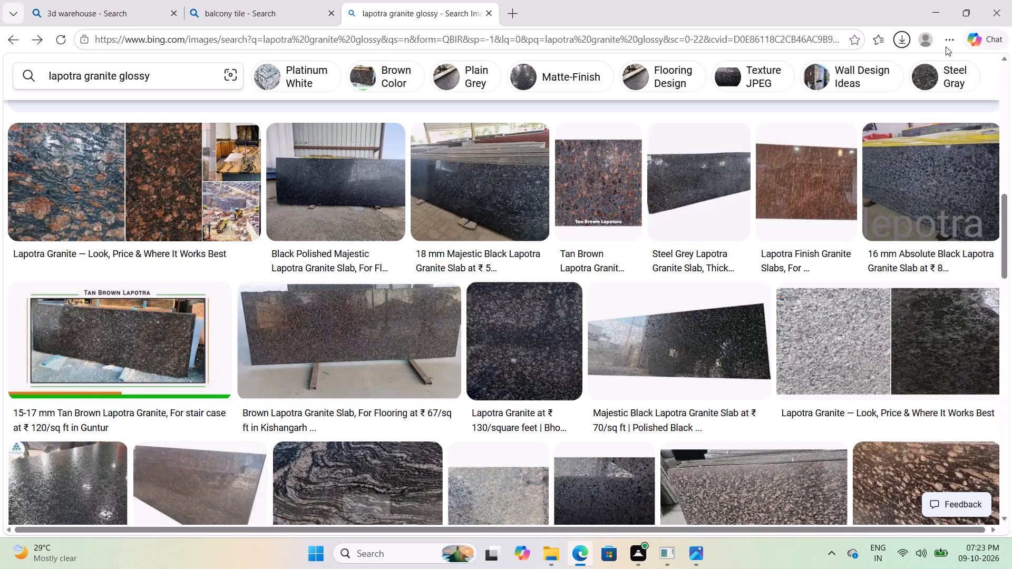
Return to SketchUp and create a new material that uses lapotra-granite.jpg from the Desktop as its texture image.
left_click(932, 14)
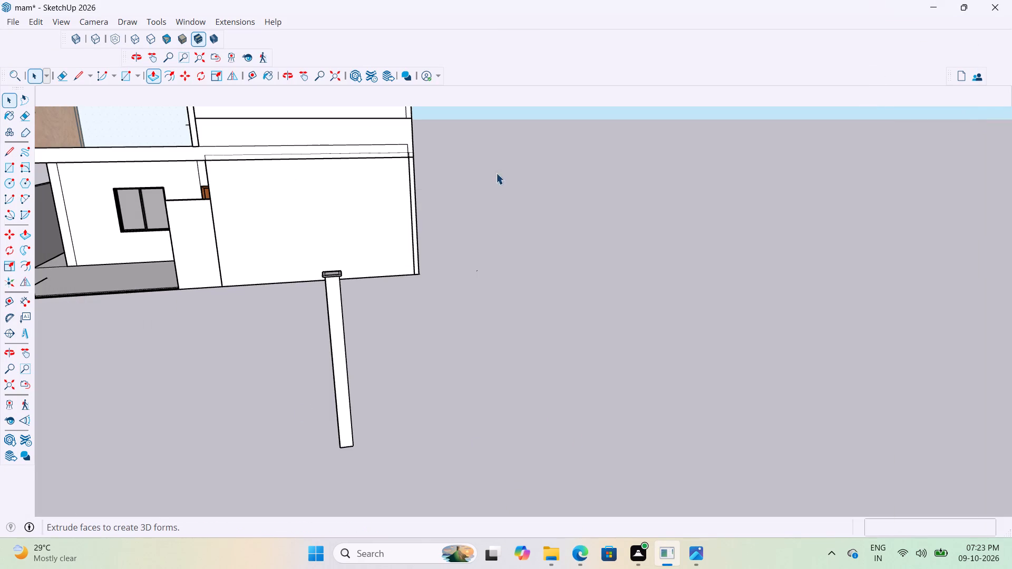
key("b")
left_click(697, 434)
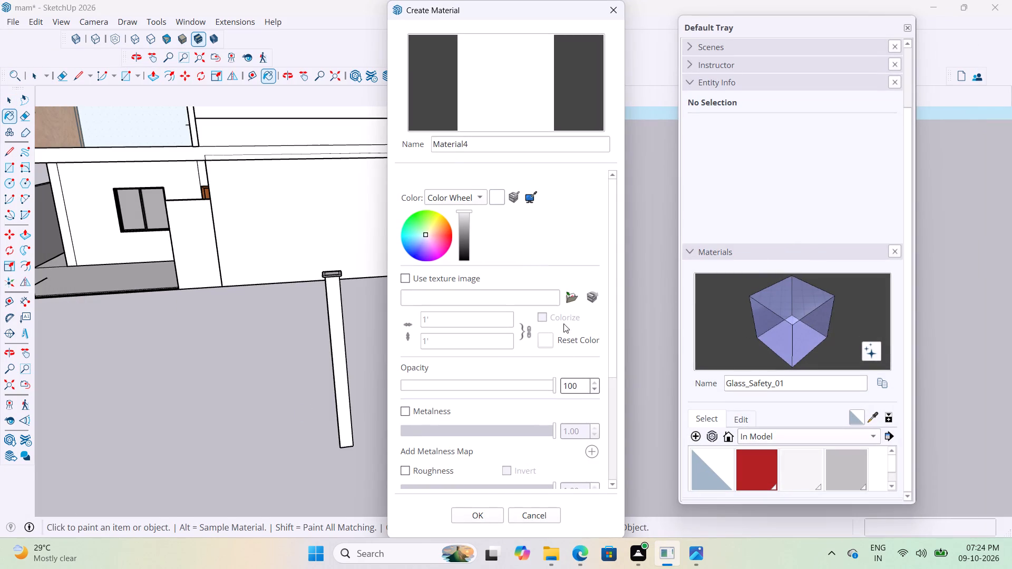
left_click(573, 300)
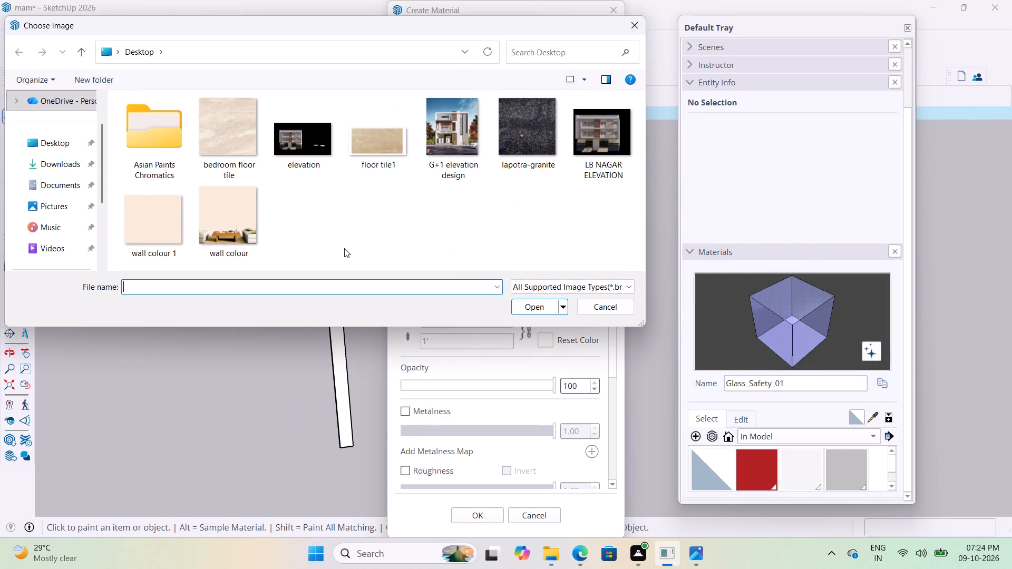
left_click(529, 150)
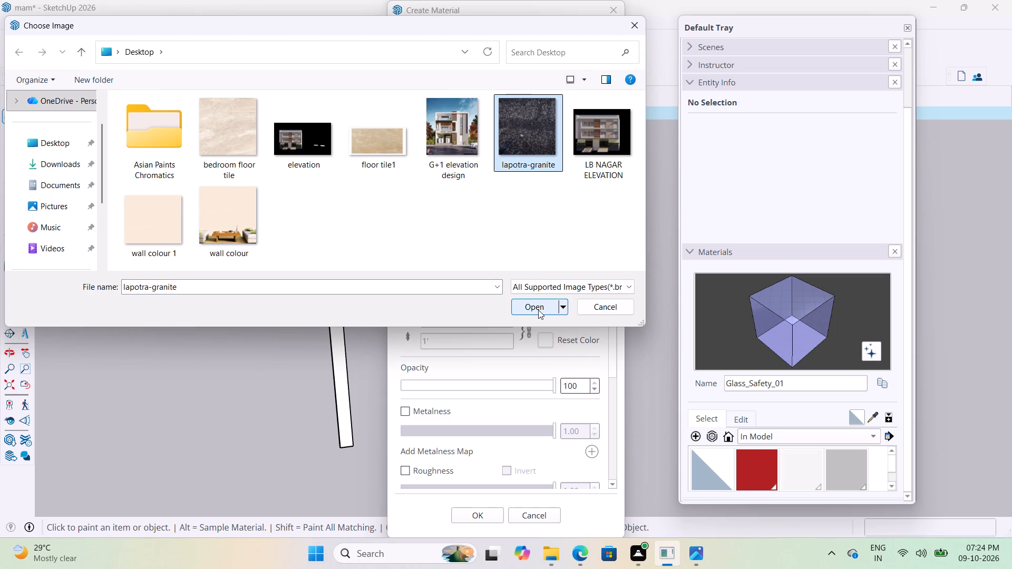
left_click(538, 310)
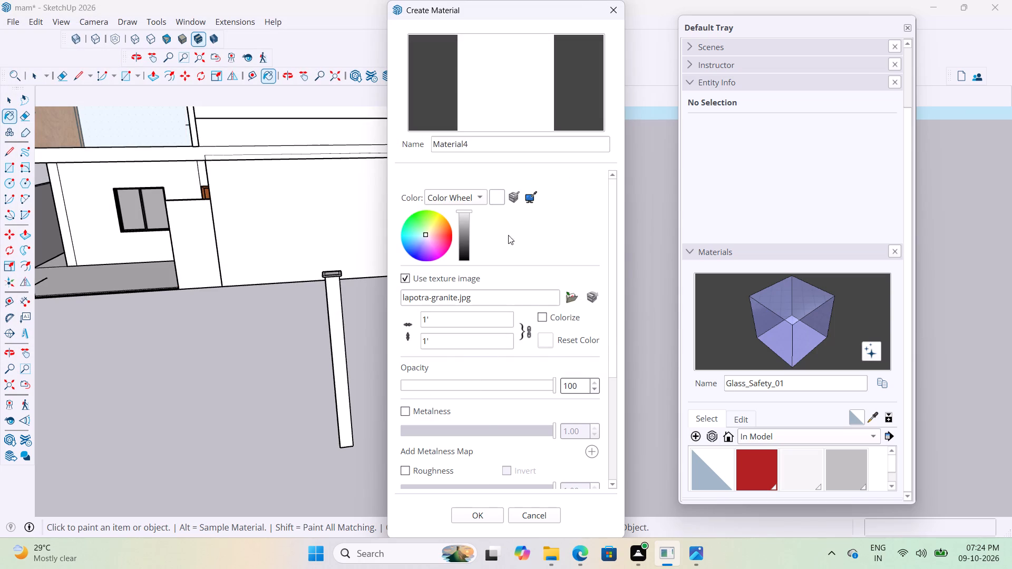
left_click(488, 515)
Paint the front face of the separate post with the new granite material.
scroll(353, 402, "up", 8)
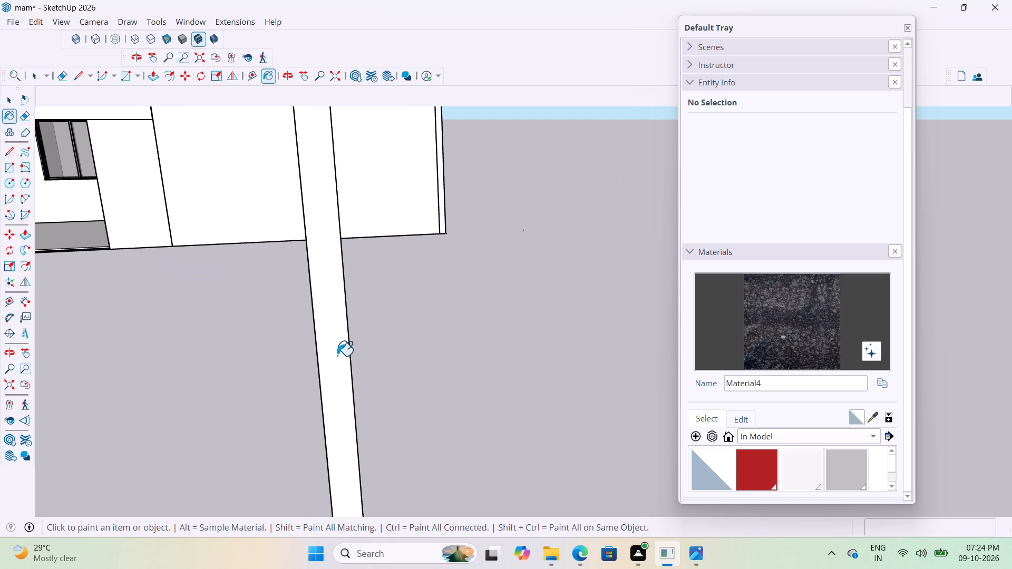
left_click(335, 347)
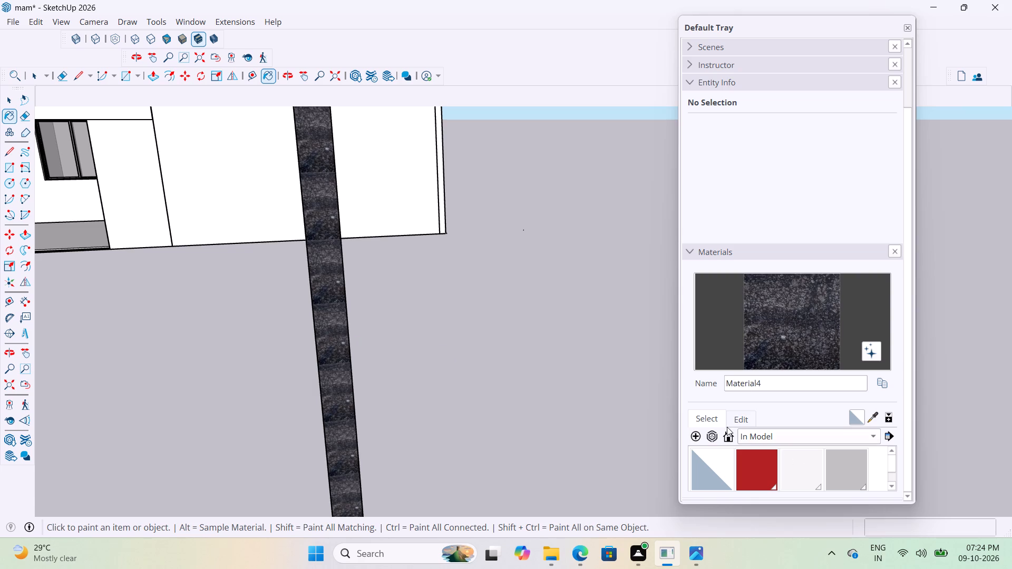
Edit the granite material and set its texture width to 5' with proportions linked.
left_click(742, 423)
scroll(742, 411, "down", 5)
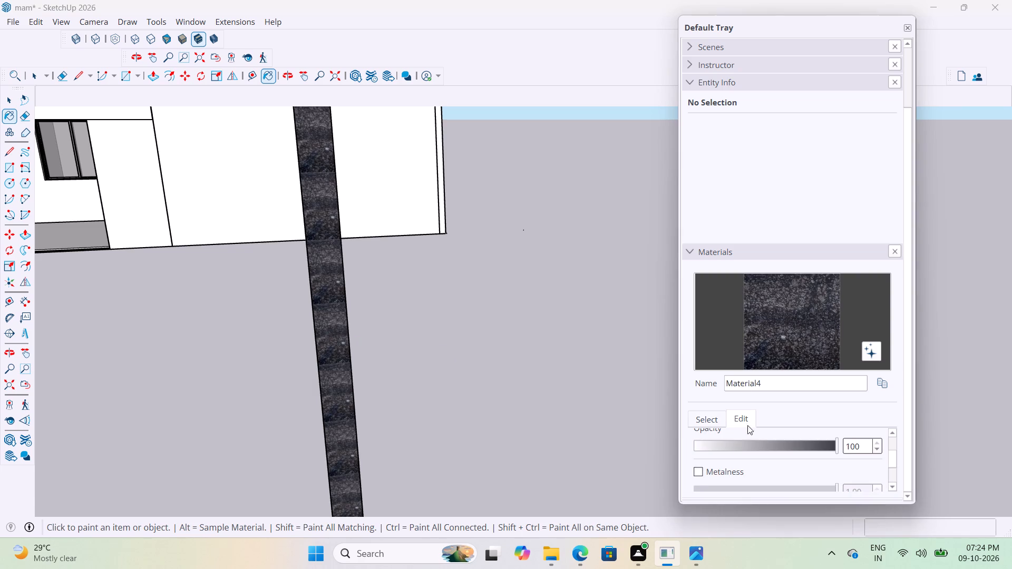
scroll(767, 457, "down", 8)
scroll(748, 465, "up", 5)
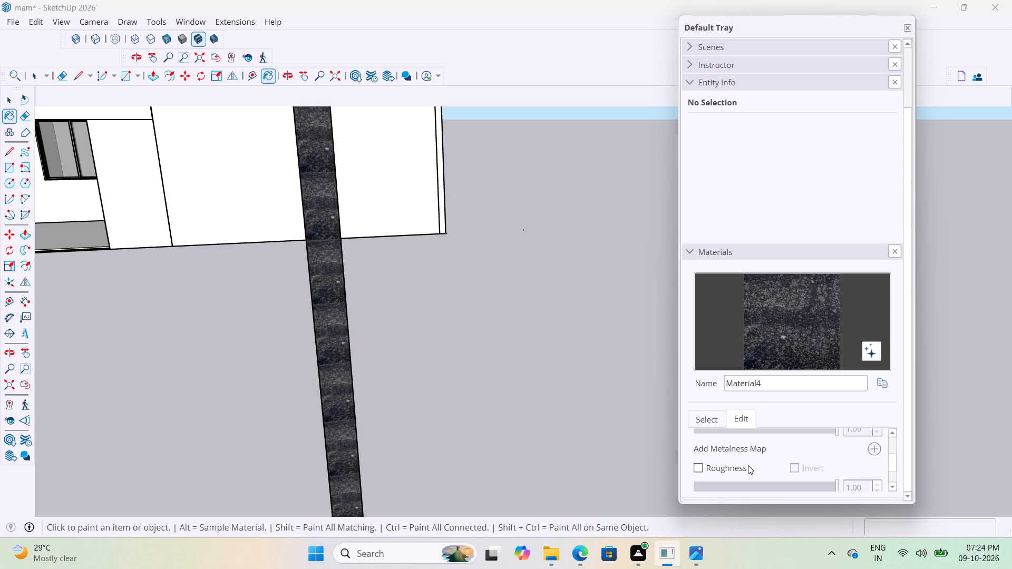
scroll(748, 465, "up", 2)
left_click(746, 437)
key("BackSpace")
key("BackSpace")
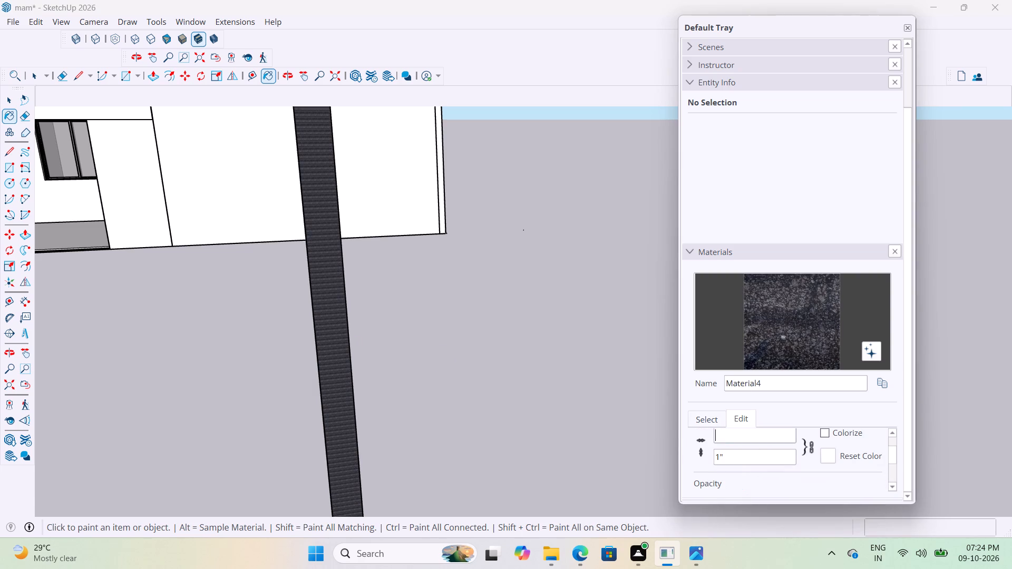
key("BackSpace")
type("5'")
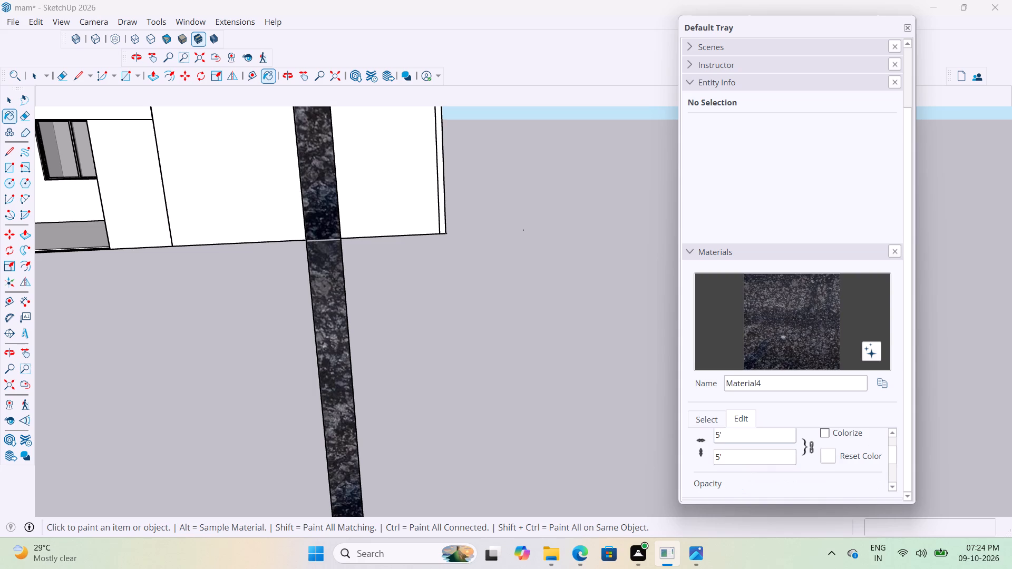
Set the granite material's texture width to 2' with proportions linked.
key("BackSpace")
key("BackSpace")
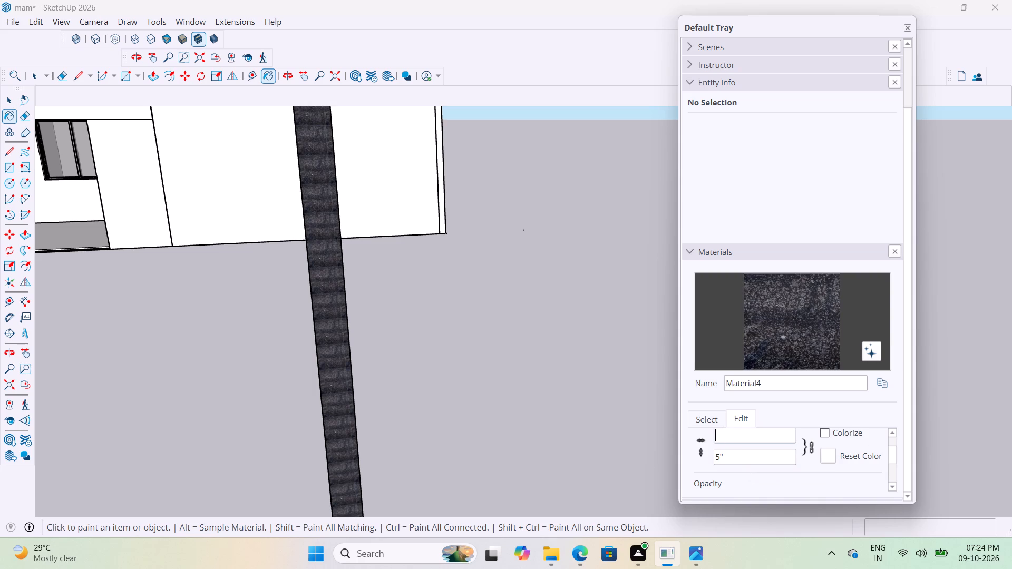
type("4'")
key("BackSpace")
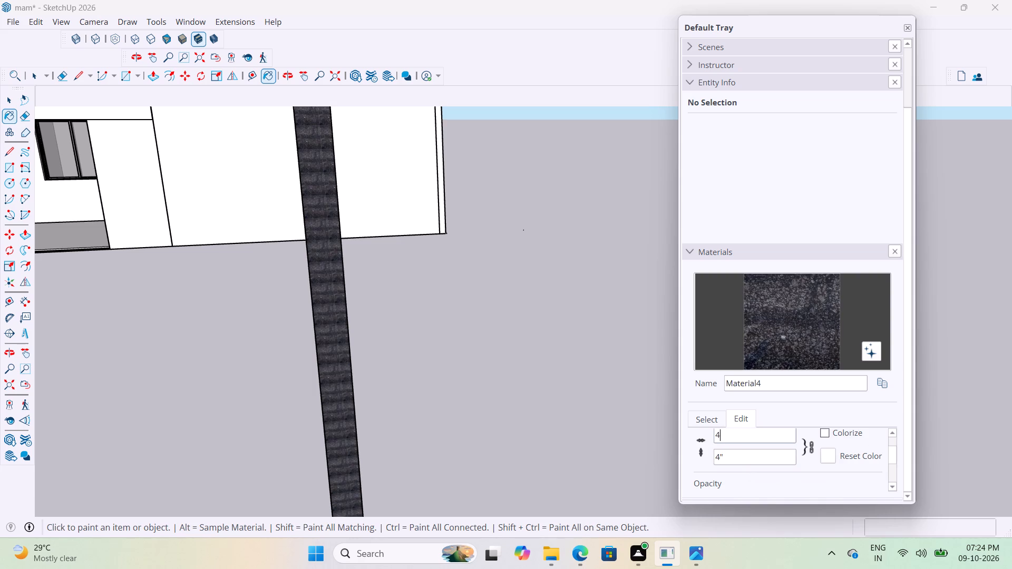
key("BackSpace")
type("2'")
scroll(746, 437, "down", 2)
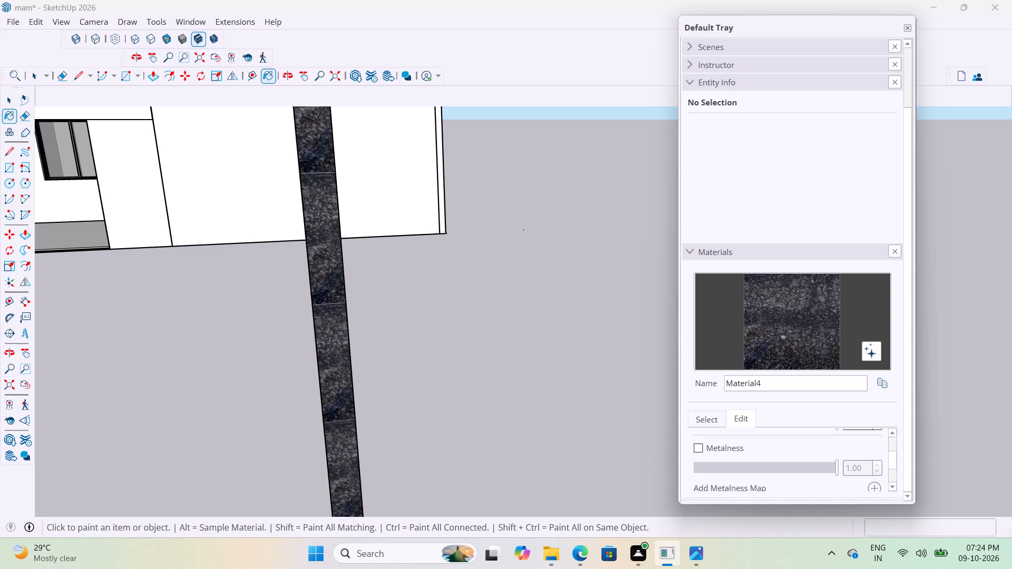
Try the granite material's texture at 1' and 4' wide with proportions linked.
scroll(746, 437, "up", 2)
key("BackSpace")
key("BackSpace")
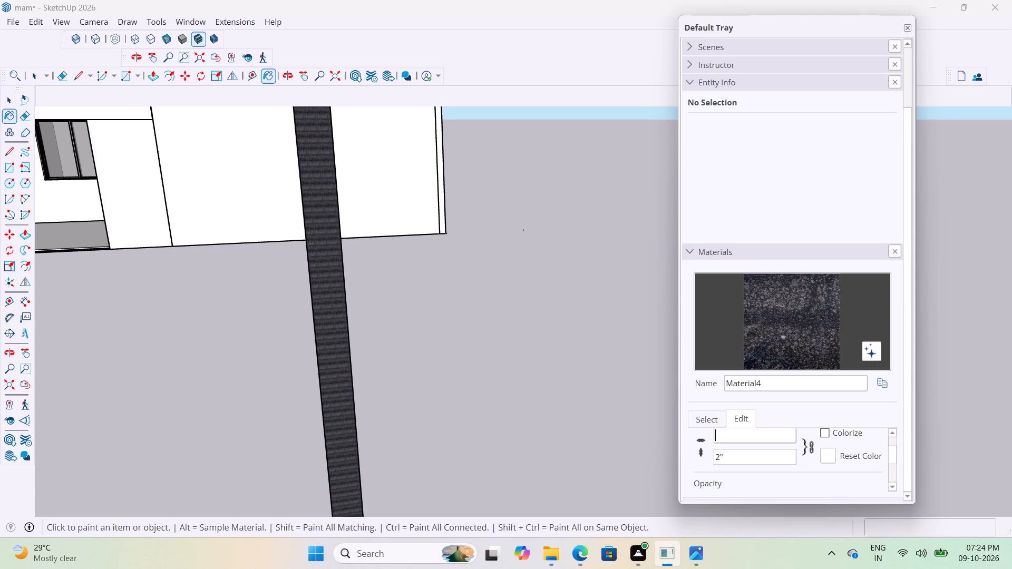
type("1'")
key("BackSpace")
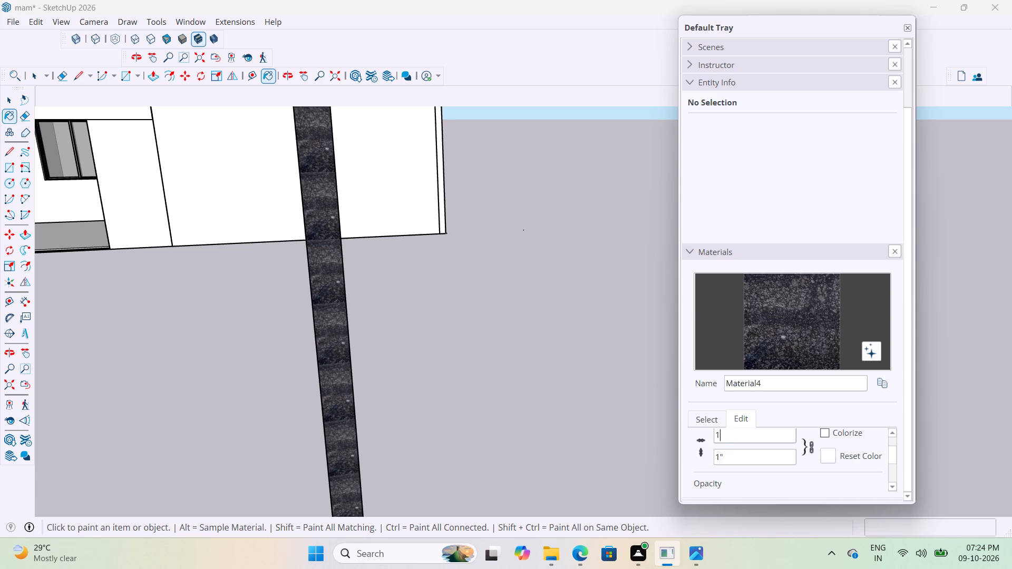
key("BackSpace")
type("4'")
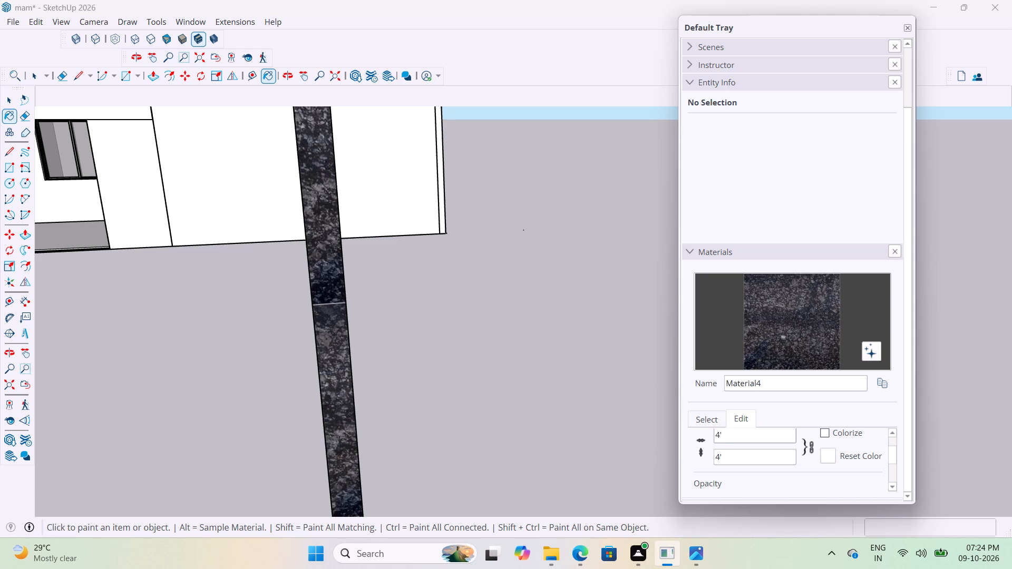
Set the granite material's texture width to 7', unlink its proportions and close the material settings.
key("BackSpace")
key("BackSpace")
type("7'")
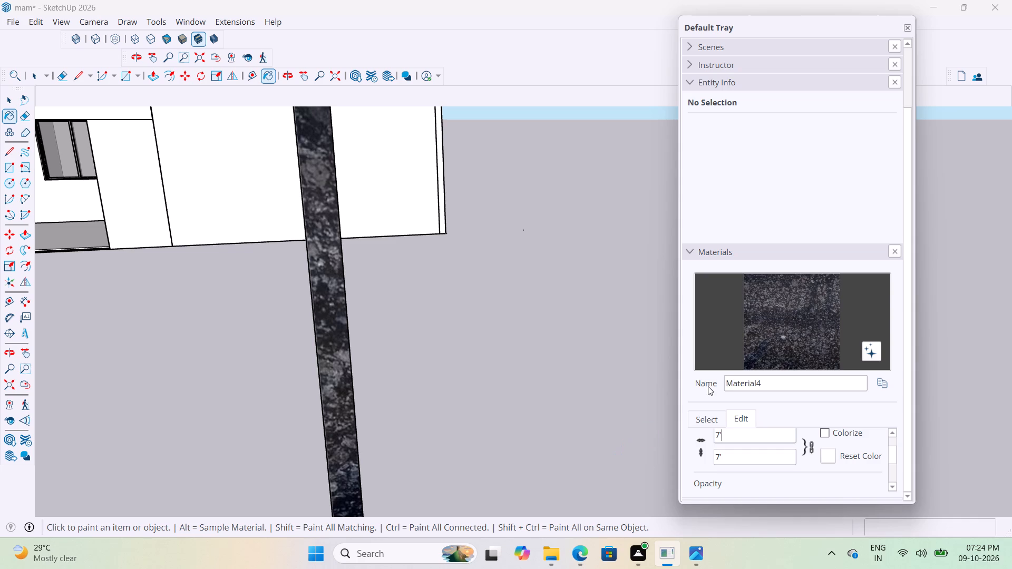
scroll(708, 386, "down", 3)
scroll(497, 365, "down", 4)
scroll(430, 408, "up", 1)
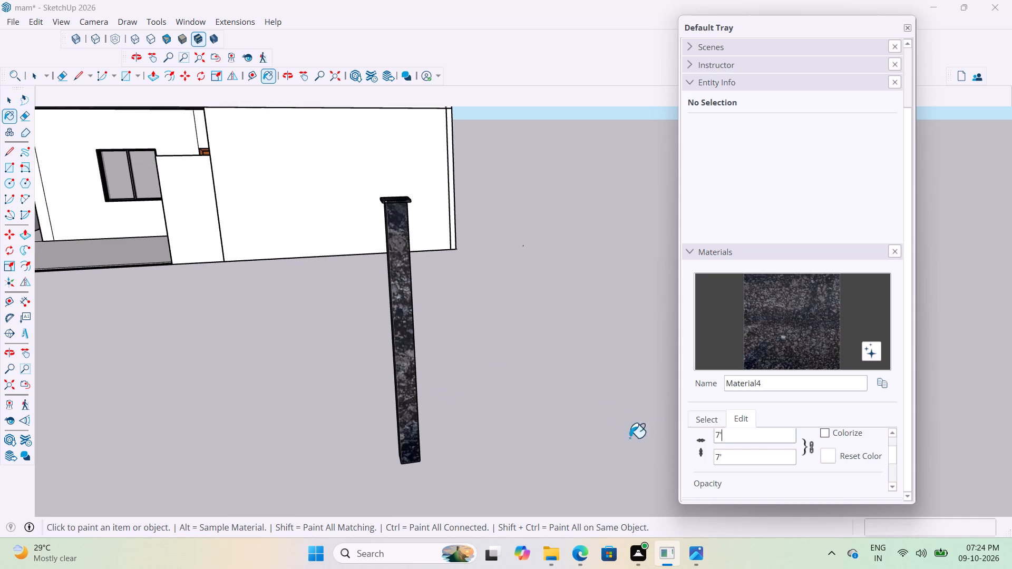
left_click(808, 448)
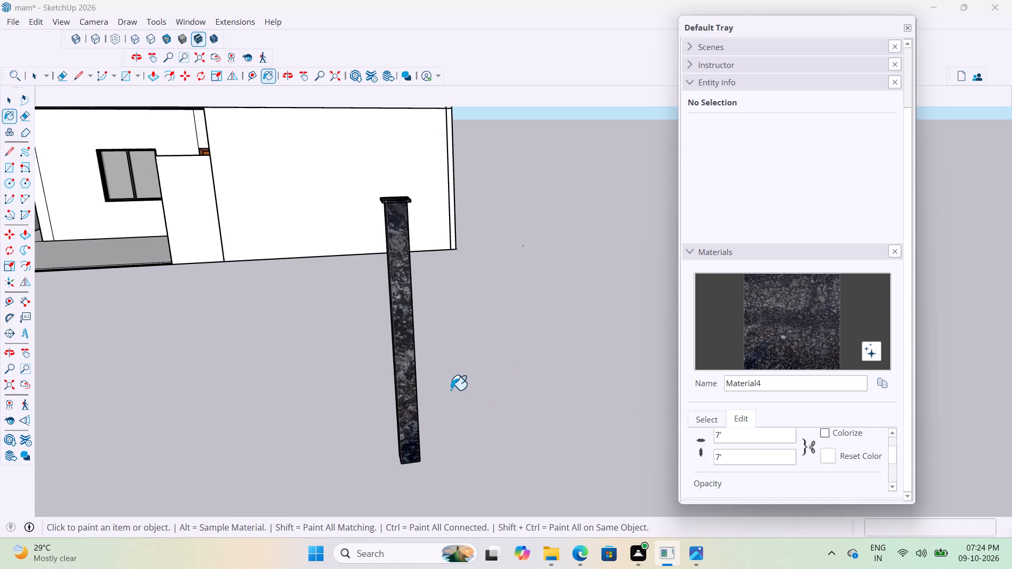
left_click(906, 30)
Examine how the granite texture sits on the shaft and cap of the separate post from several sides.
scroll(575, 242, "down", 3)
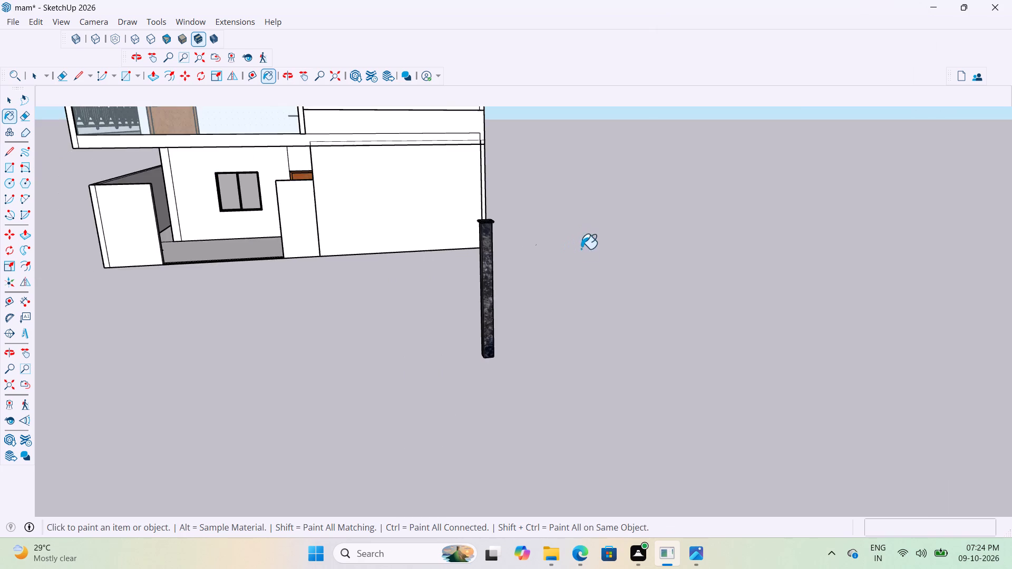
middle_click_drag(574, 269, 534, 301)
scroll(588, 222, "down", 4)
scroll(309, 454, "up", 2)
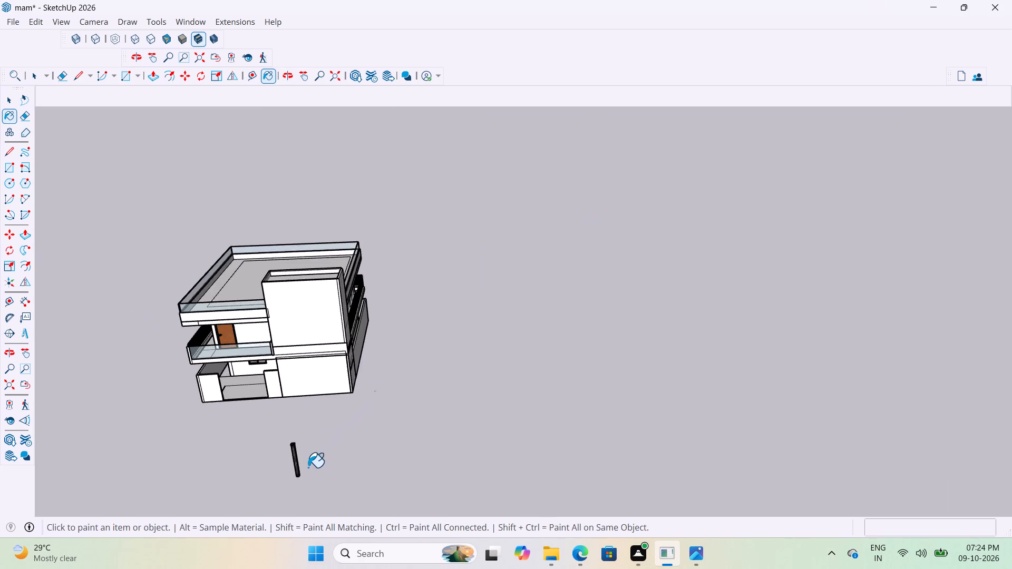
scroll(308, 467, "up", 18)
scroll(317, 374, "up", 3)
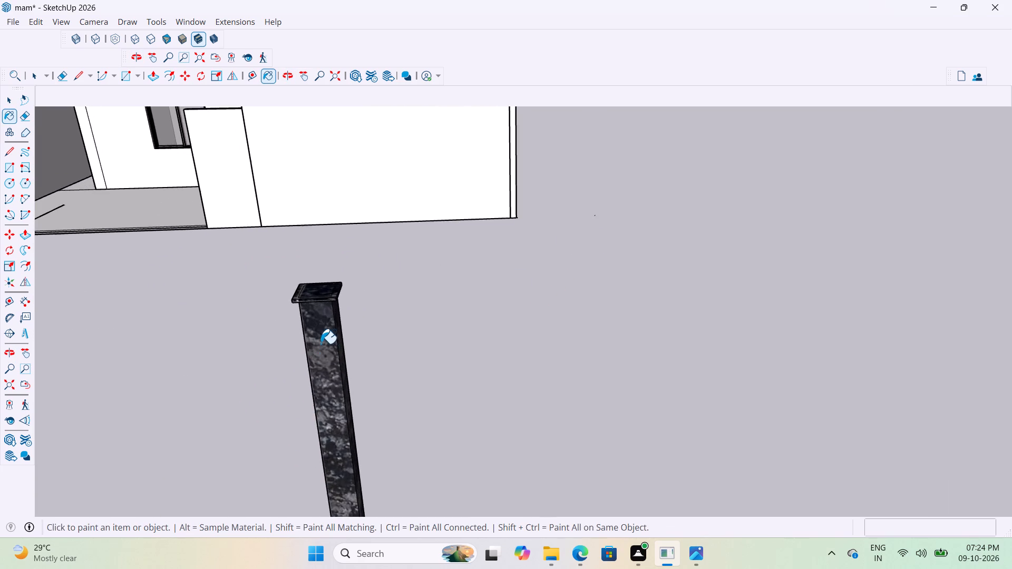
scroll(320, 344, "up", 17)
middle_click_drag(351, 279, 445, 225)
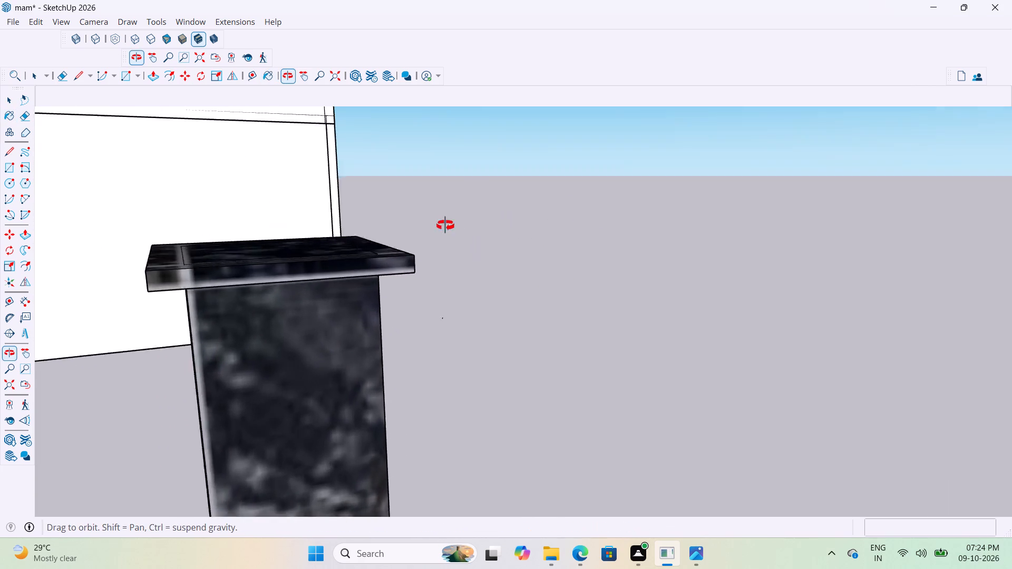
middle_click_drag(445, 225, 628, 240)
scroll(476, 340, "up", 2)
scroll(520, 315, "down", 5)
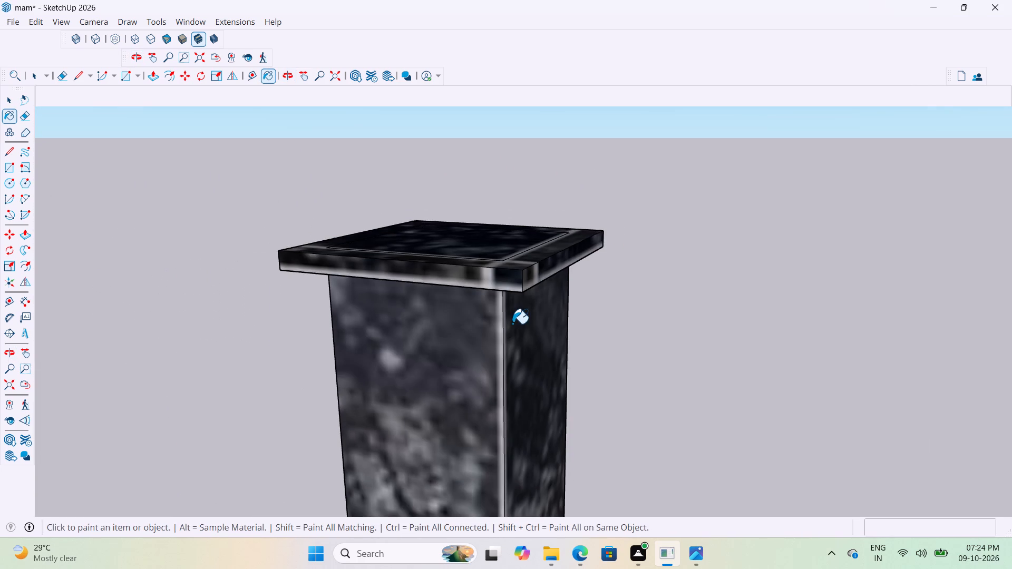
middle_click_drag(561, 279, 244, 309)
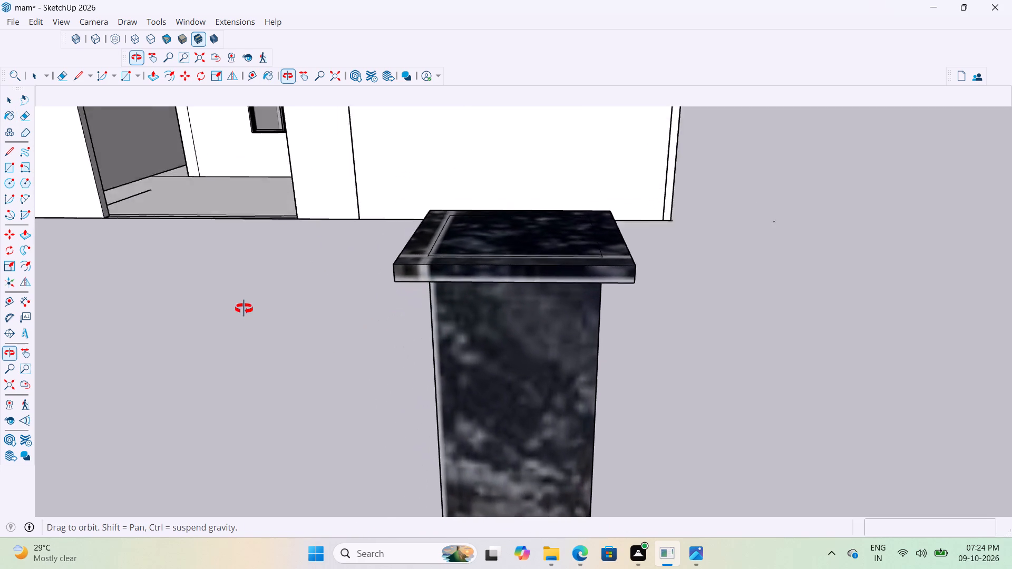
middle_click_drag(244, 309, 258, 257)
scroll(258, 257, "down", 1)
scroll(370, 270, "down", 3)
scroll(357, 291, "up", 4)
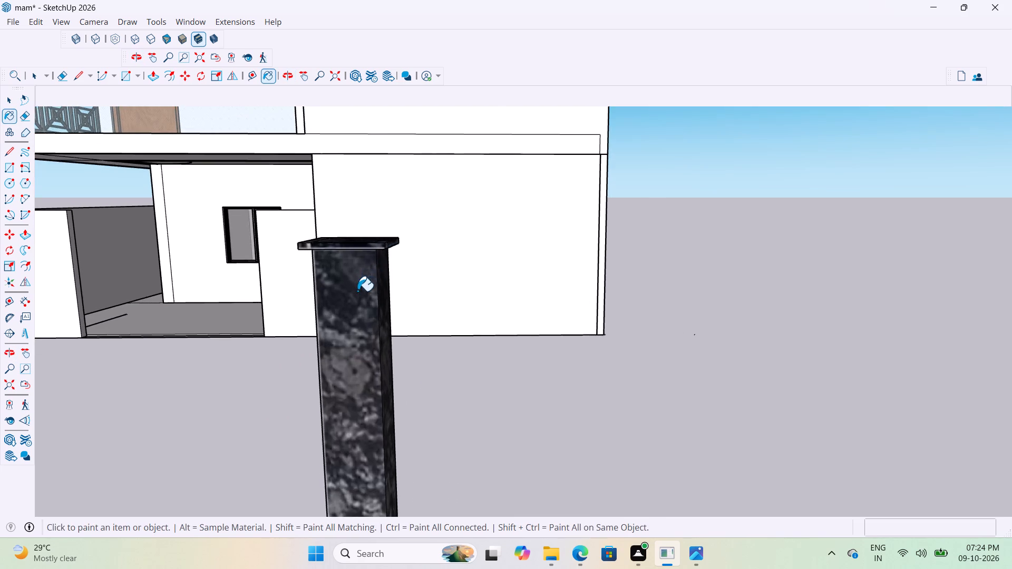
scroll(379, 252, "down", 14)
scroll(429, 307, "down", 5)
Move the granite post about 36' 7" by its base corner onto the bottom corner of the left compound wall at the entrance opening.
key("space")
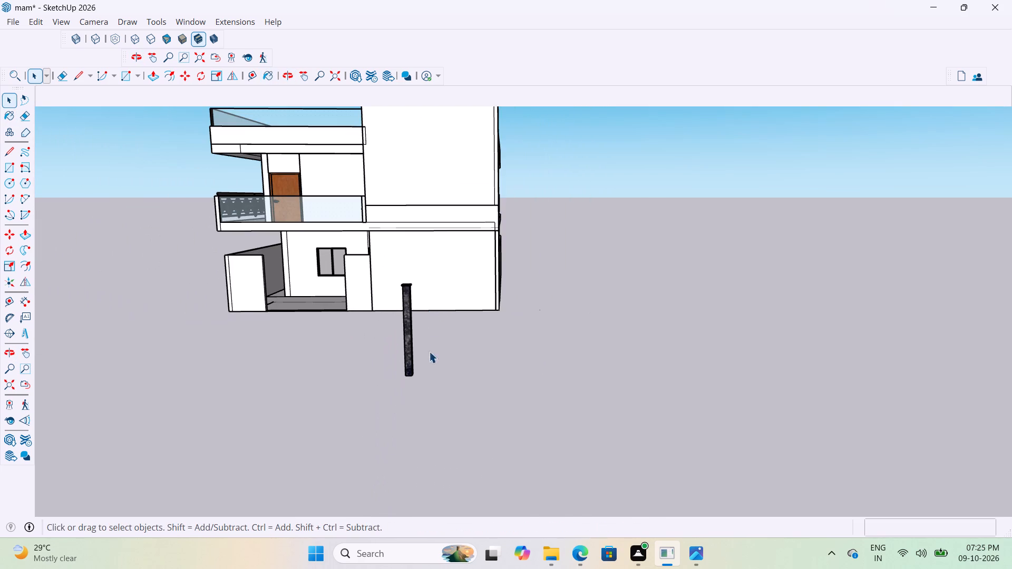
scroll(419, 358, "up", 7)
middle_click_drag(409, 350, 416, 351)
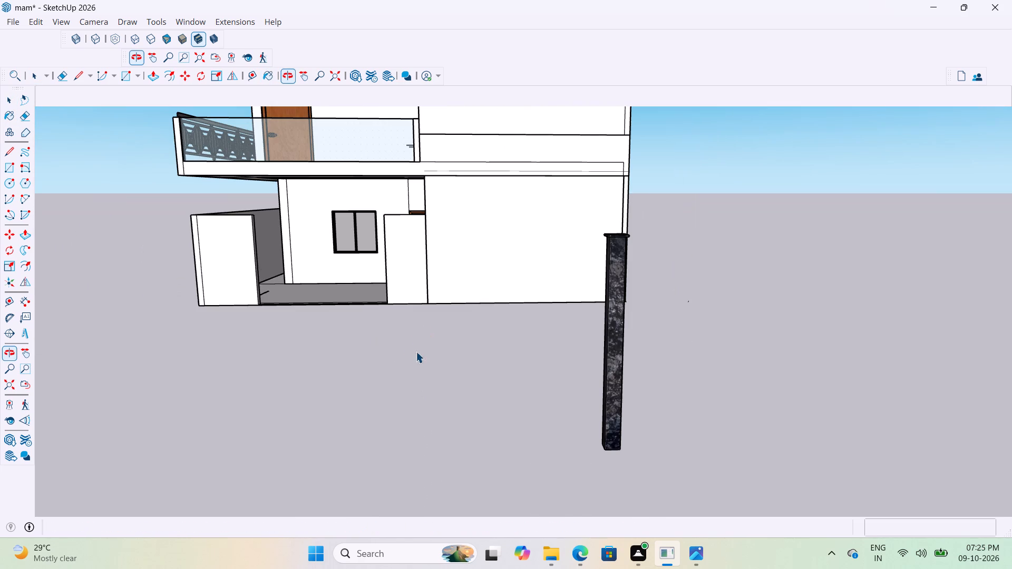
left_click(606, 420)
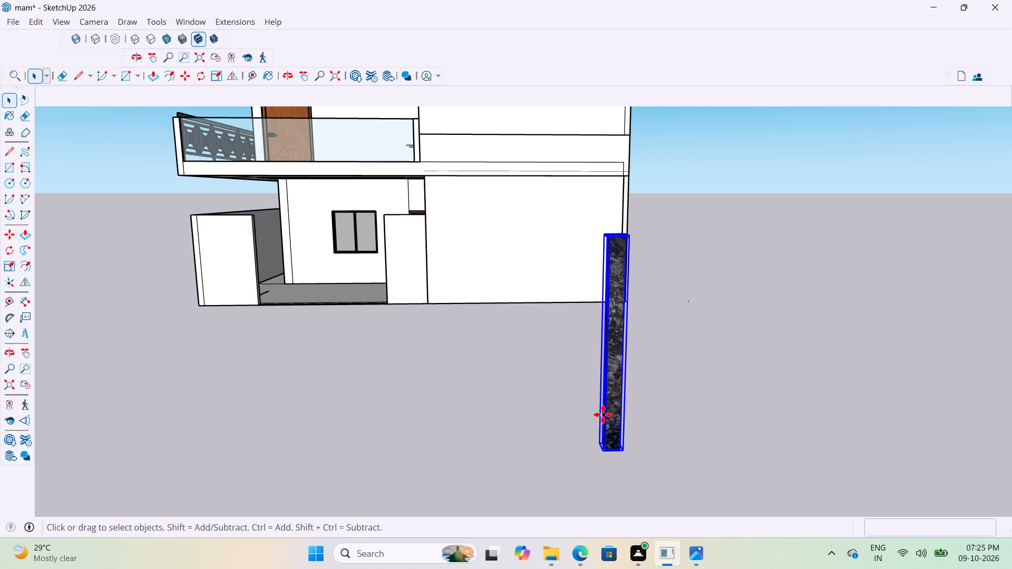
key("m")
scroll(622, 451, "up", 5)
left_click(596, 454)
scroll(505, 417, "down", 3)
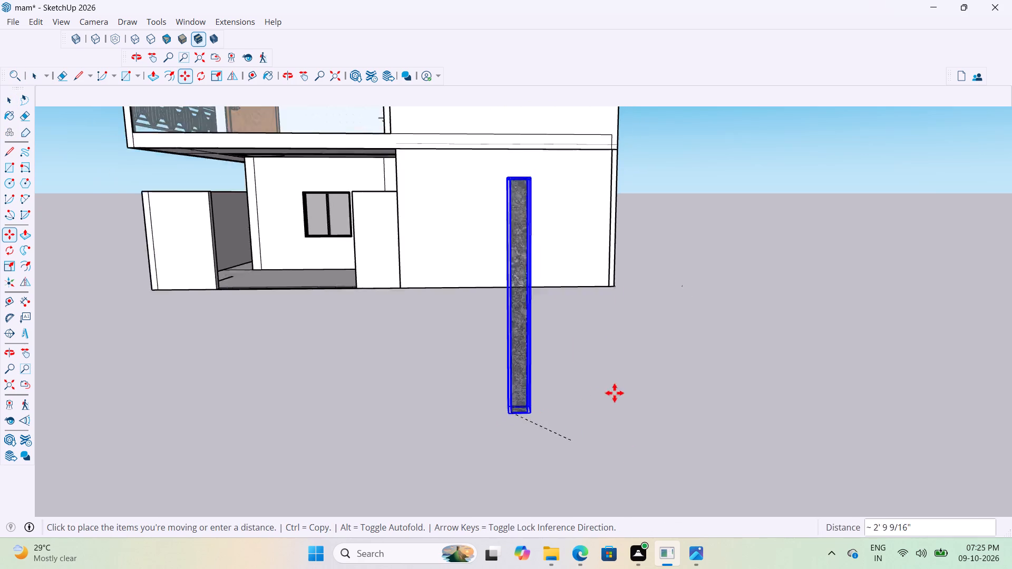
scroll(615, 393, "down", 5)
scroll(288, 319, "up", 16)
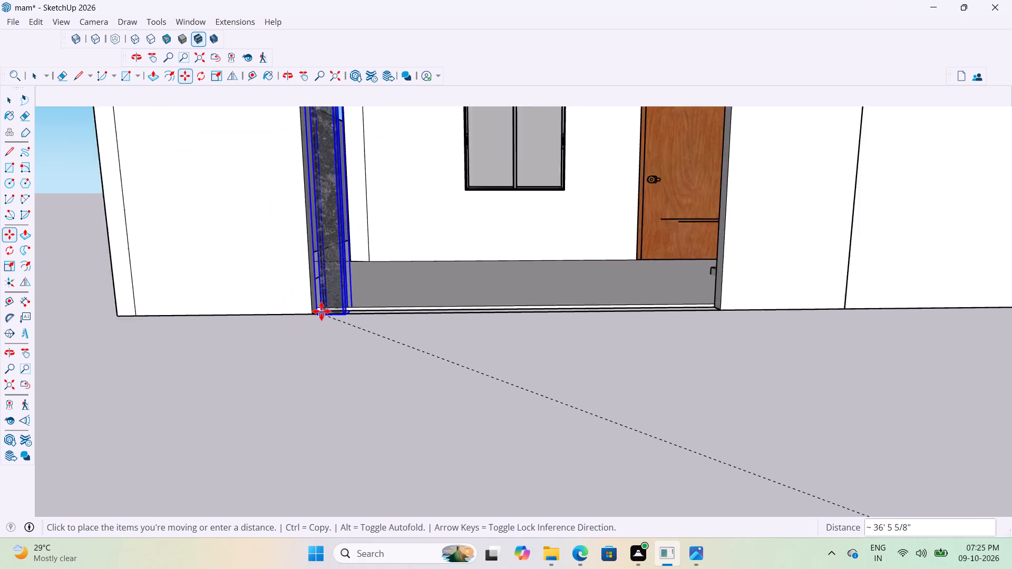
scroll(322, 311, "up", 7)
middle_click_drag(322, 311, 366, 378)
scroll(357, 350, "down", 1)
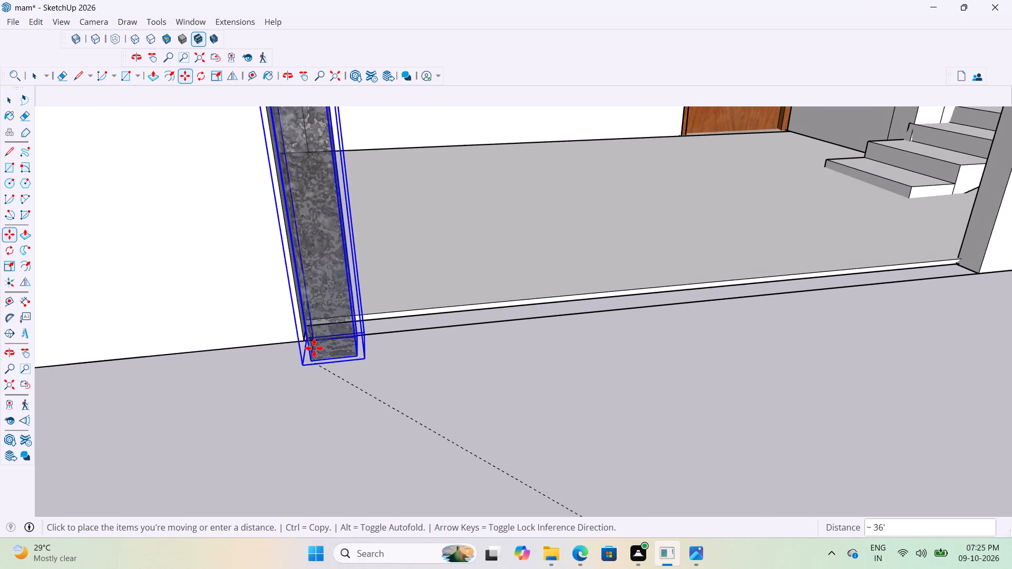
scroll(317, 336, "up", 8)
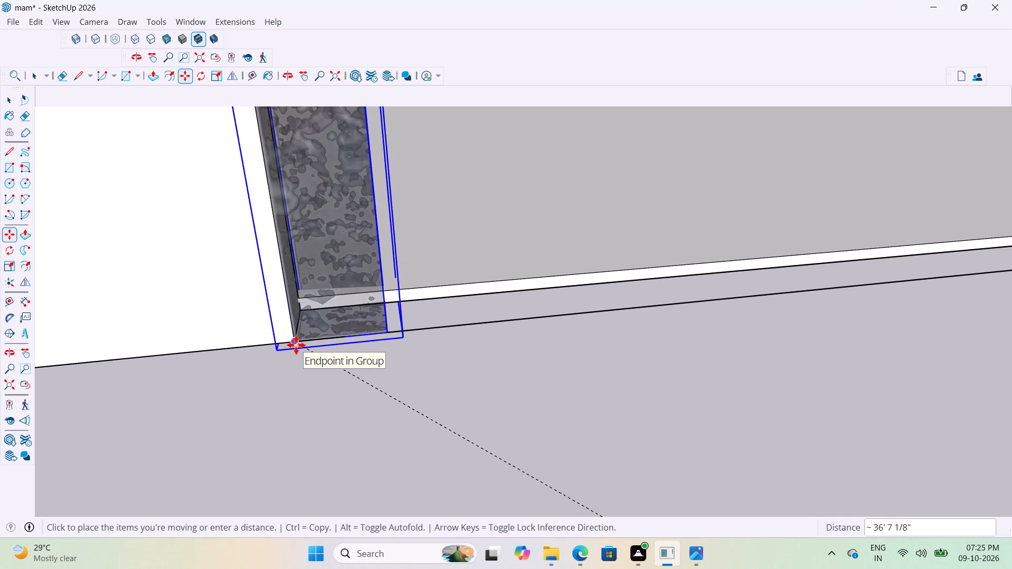
left_click(296, 345)
scroll(371, 419, "down", 9)
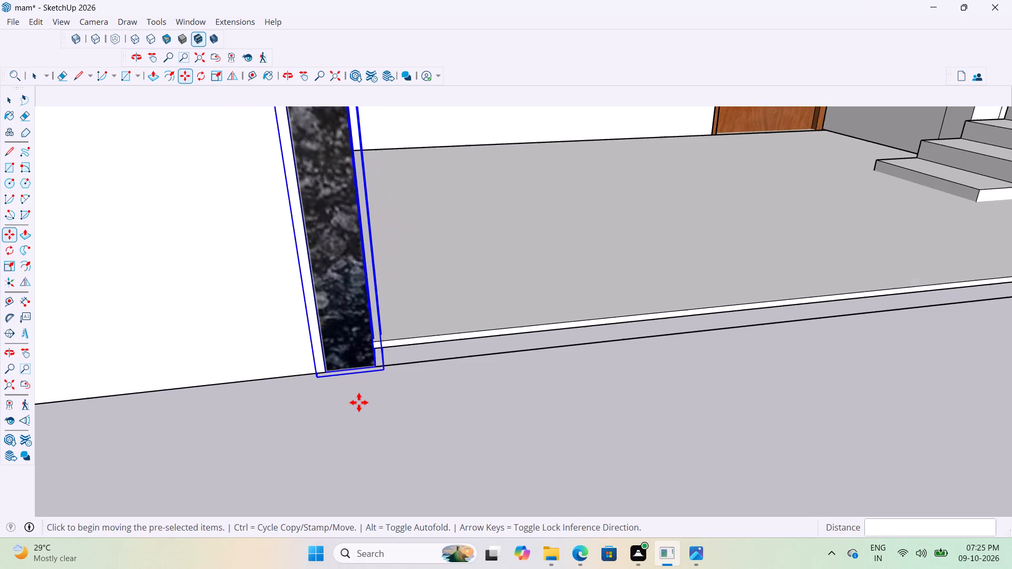
scroll(359, 403, "down", 19)
key("space")
left_click(398, 446)
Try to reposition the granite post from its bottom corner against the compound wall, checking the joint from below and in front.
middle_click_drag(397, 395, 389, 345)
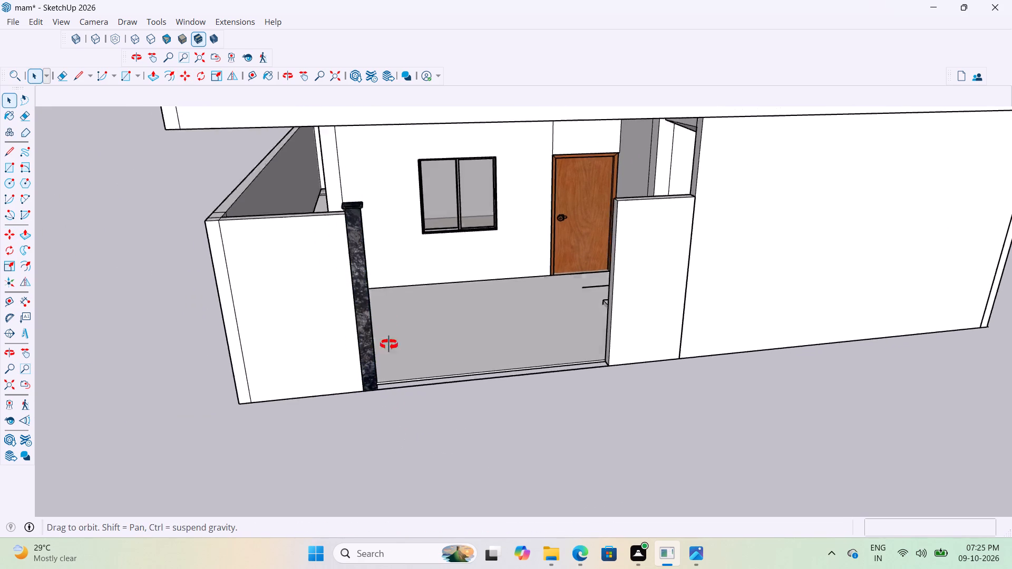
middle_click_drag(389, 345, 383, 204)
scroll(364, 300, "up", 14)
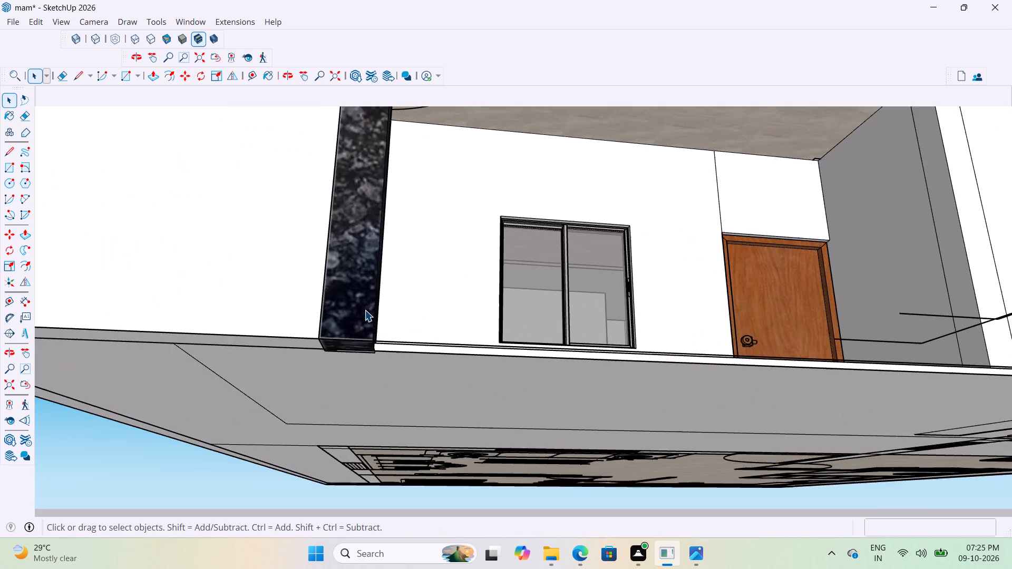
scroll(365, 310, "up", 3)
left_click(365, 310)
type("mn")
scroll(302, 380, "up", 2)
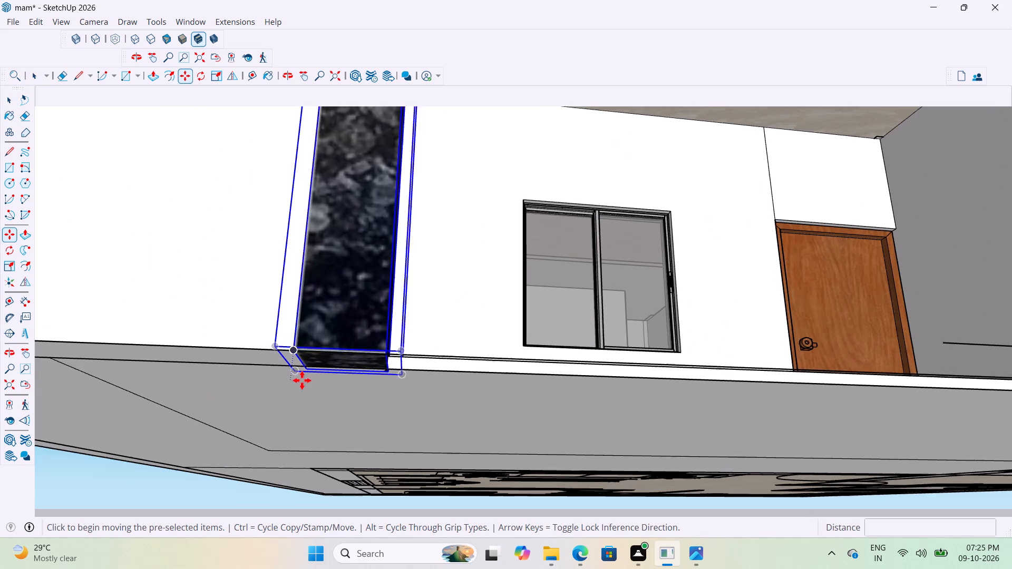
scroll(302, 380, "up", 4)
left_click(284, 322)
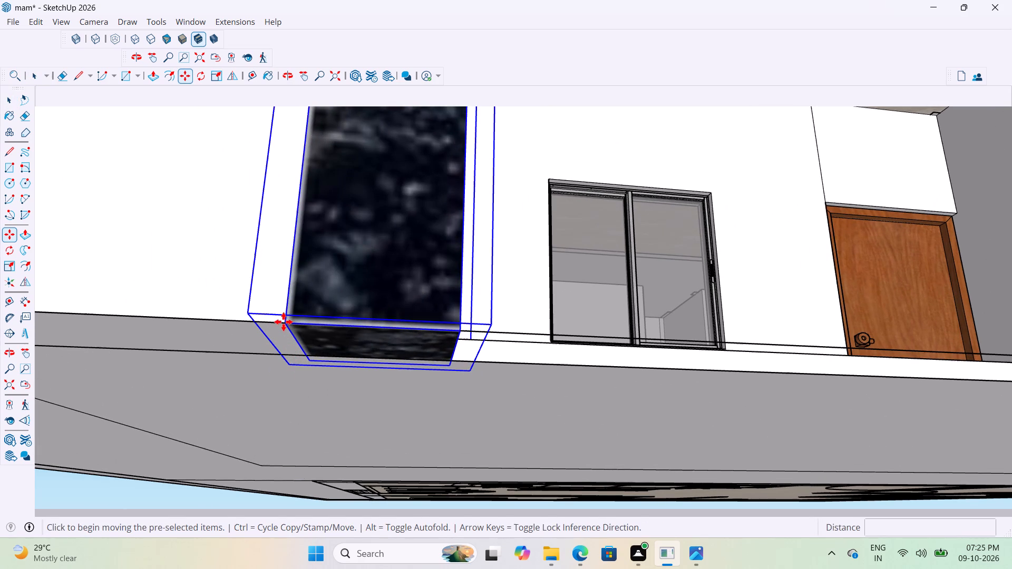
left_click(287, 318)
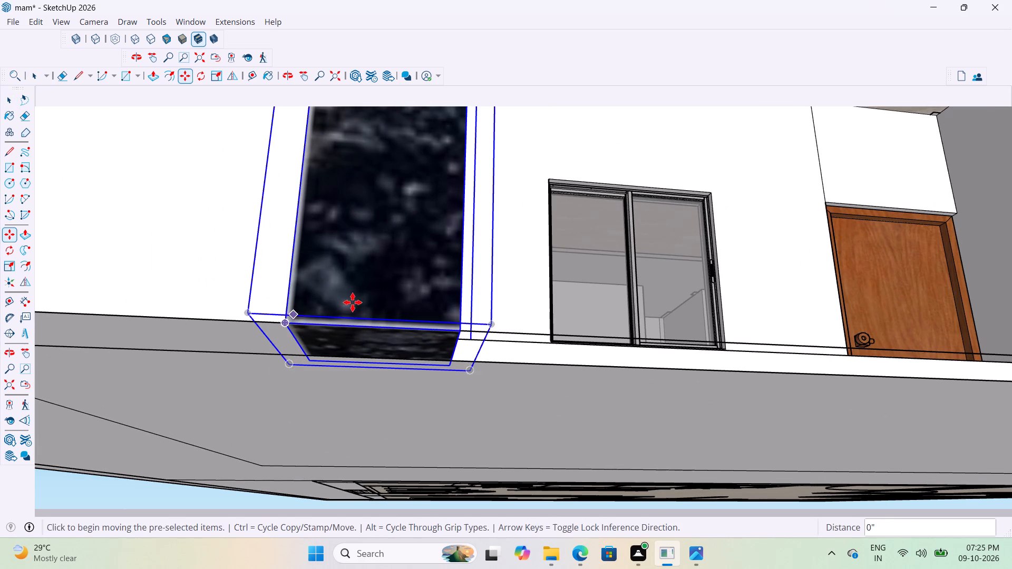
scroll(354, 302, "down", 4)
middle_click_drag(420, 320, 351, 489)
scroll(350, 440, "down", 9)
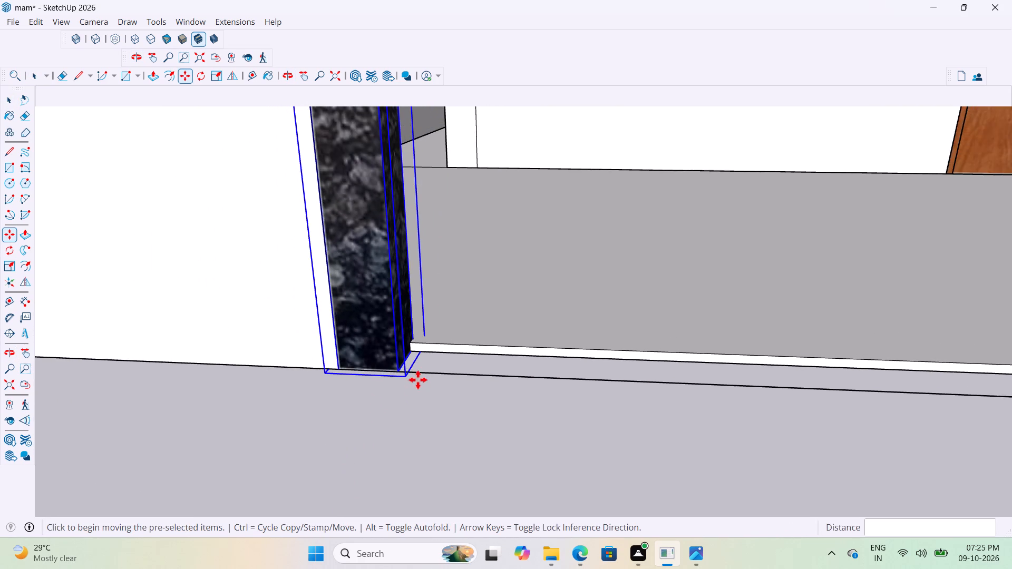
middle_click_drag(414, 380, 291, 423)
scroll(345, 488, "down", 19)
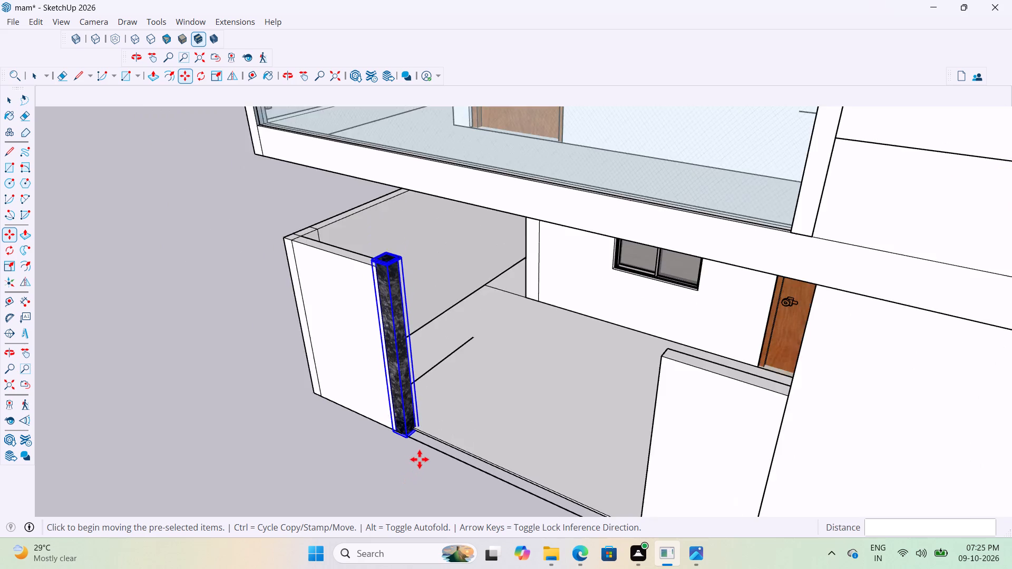
Open the entrance floor slab for editing and push its thin front face inward about 1" to the post's rear edge.
scroll(422, 459, "up", 11)
key("space")
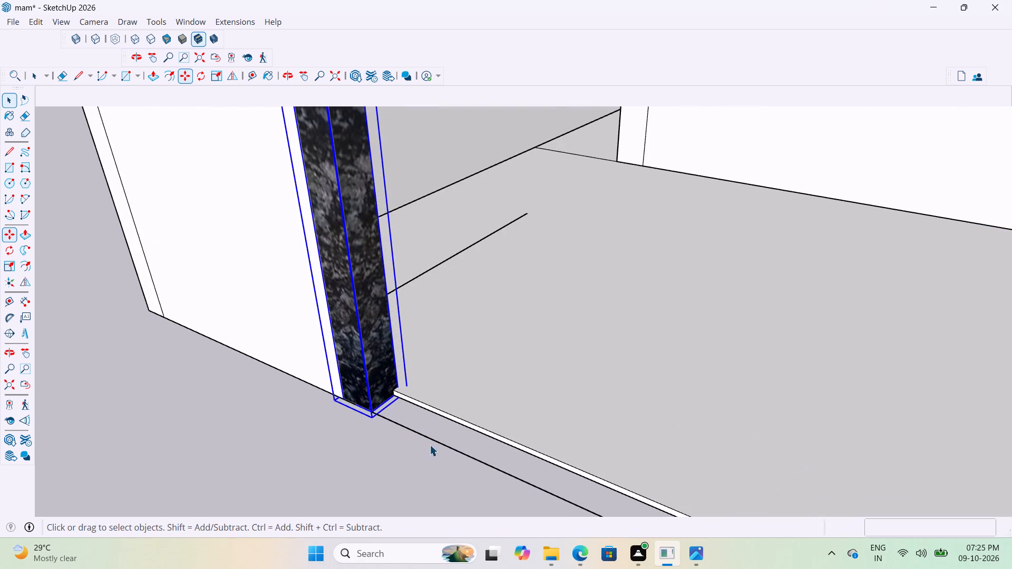
scroll(433, 442, "up", 3)
left_click(335, 485)
scroll(378, 424, "up", 10)
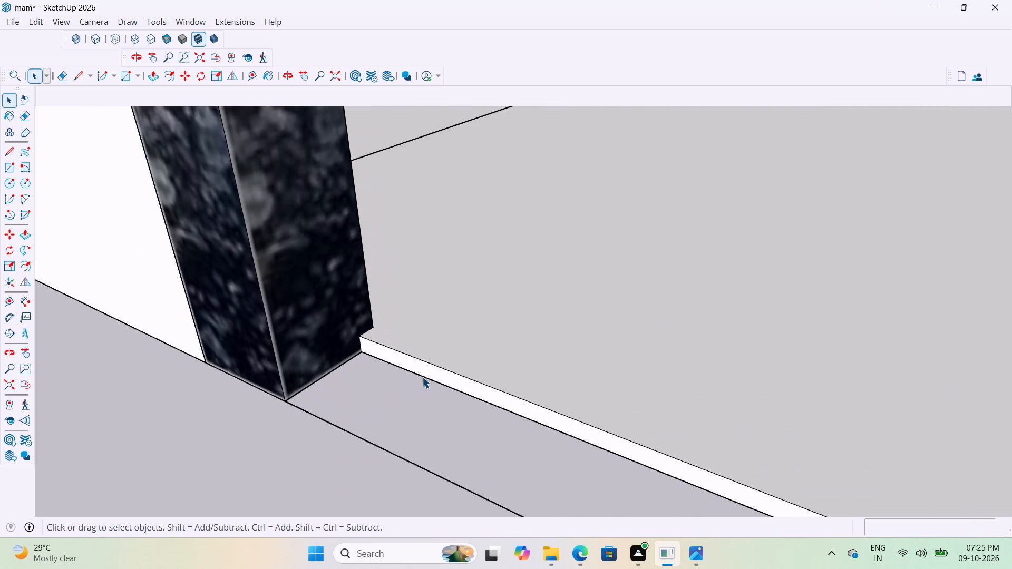
triple_click(472, 393)
key("p")
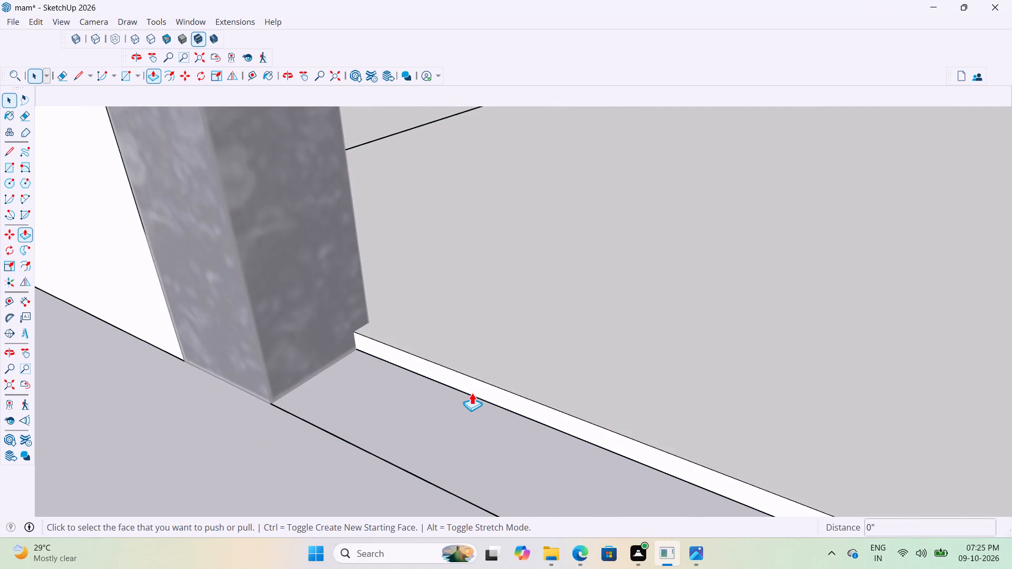
key("space")
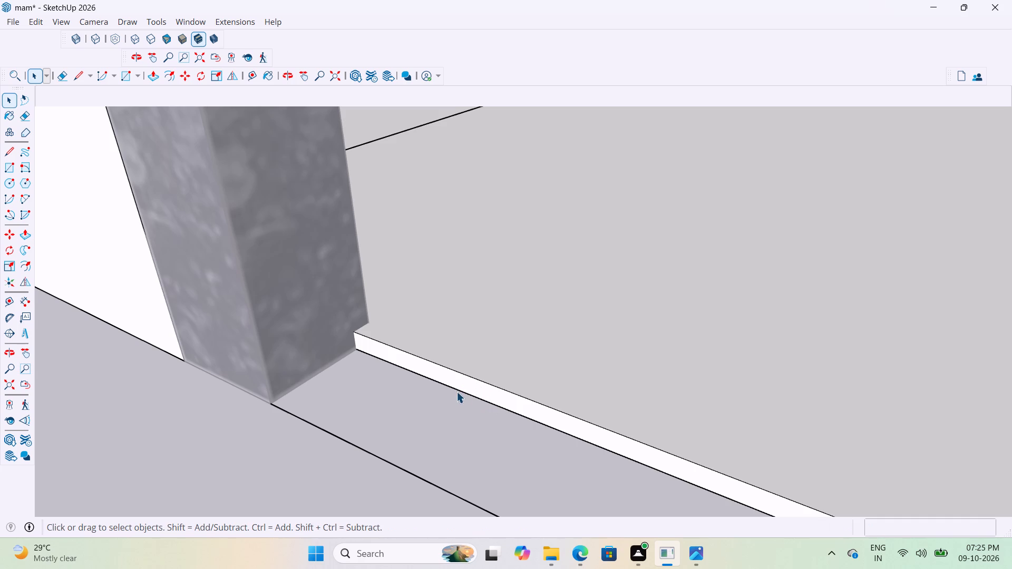
triple_click(462, 388)
key("p")
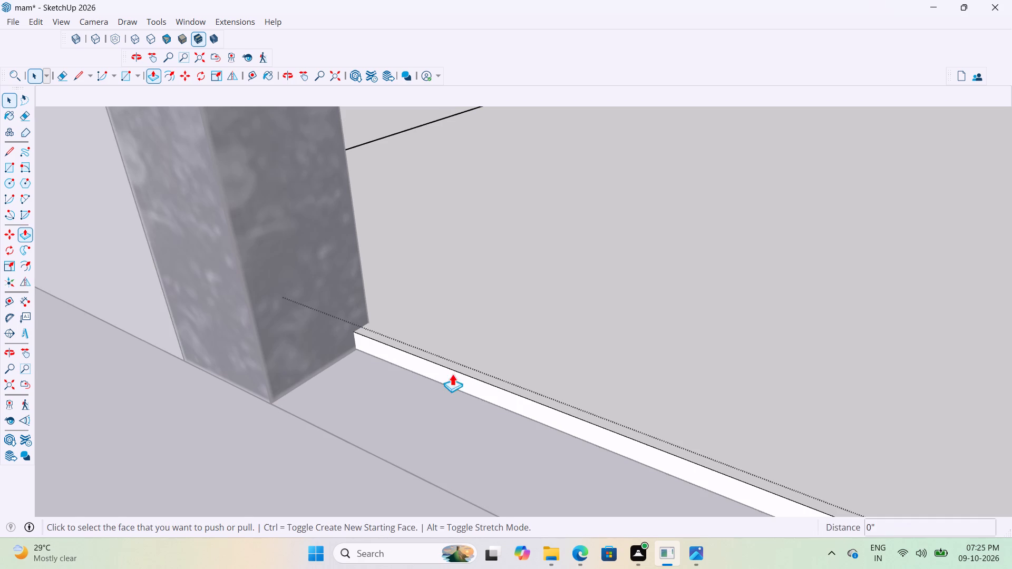
left_click(436, 371)
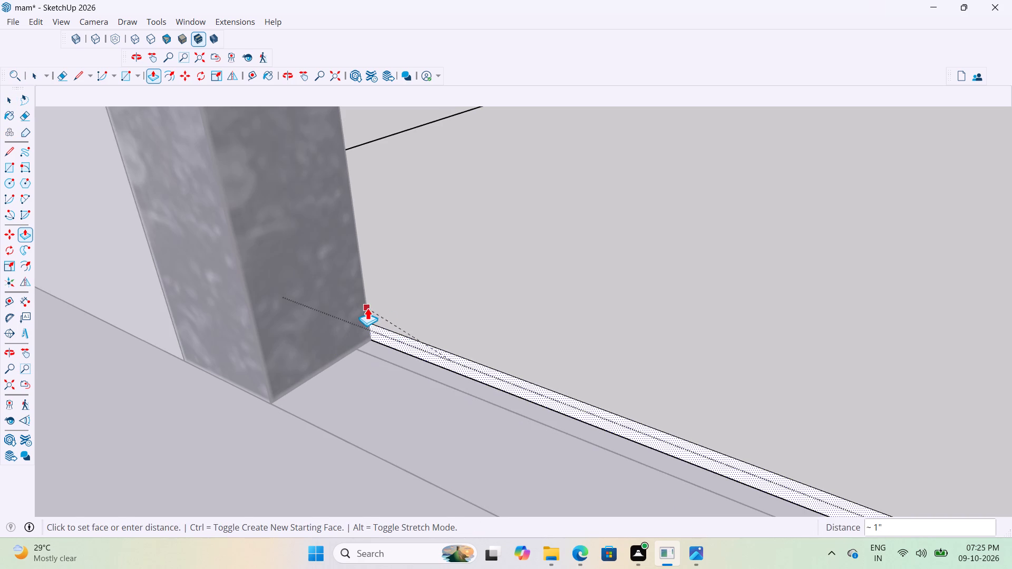
left_click(367, 308)
scroll(362, 327, "down", 13)
scroll(336, 356, "down", 10)
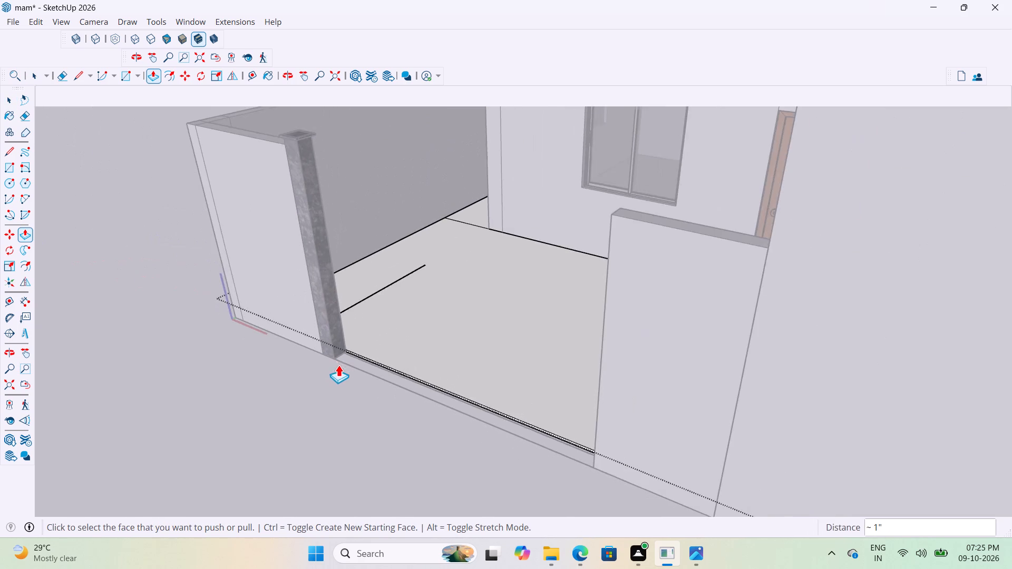
Close the nested slab editing back to the whole model, viewing the entrance edge and opening from several angles.
middle_click_drag(351, 358, 455, 360)
key("space")
left_click(419, 446)
scroll(400, 421, "down", 5)
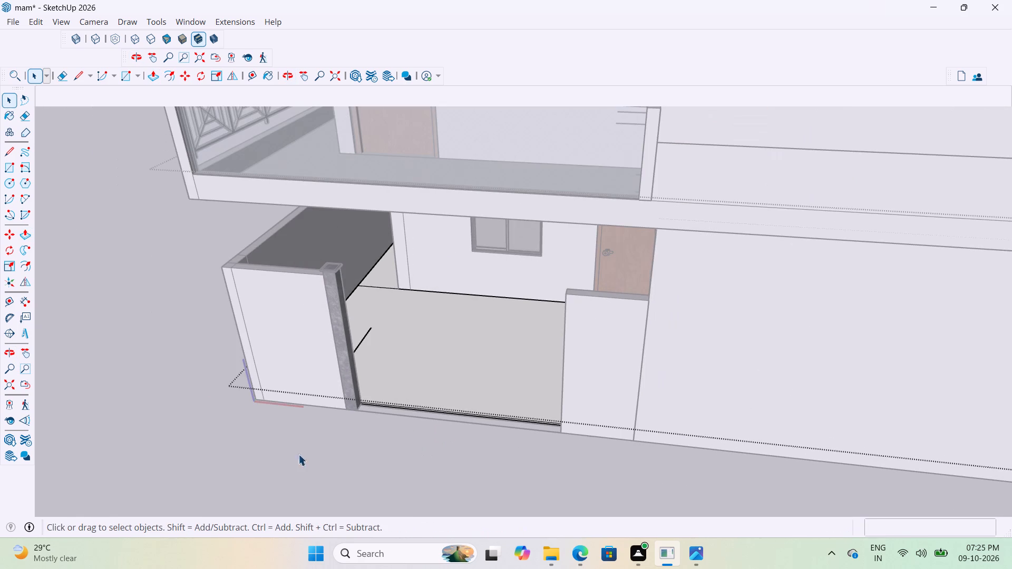
left_click(130, 348)
scroll(461, 368, "down", 4)
middle_click_drag(481, 416, 562, 425)
scroll(571, 423, "up", 3)
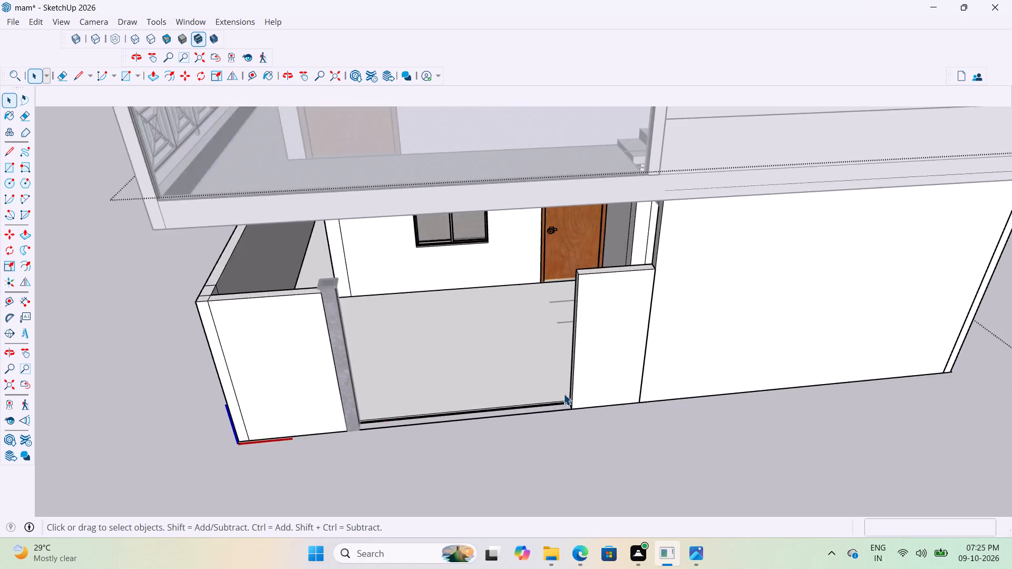
scroll(563, 394, "up", 11)
middle_click_drag(572, 396, 829, 293)
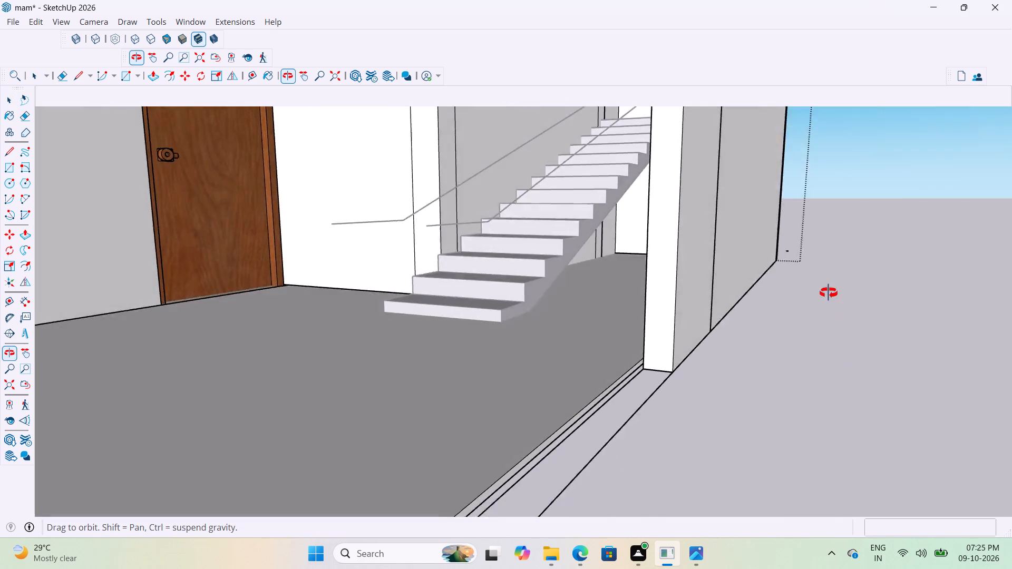
middle_click_drag(829, 293, 552, 447)
scroll(542, 426, "down", 14)
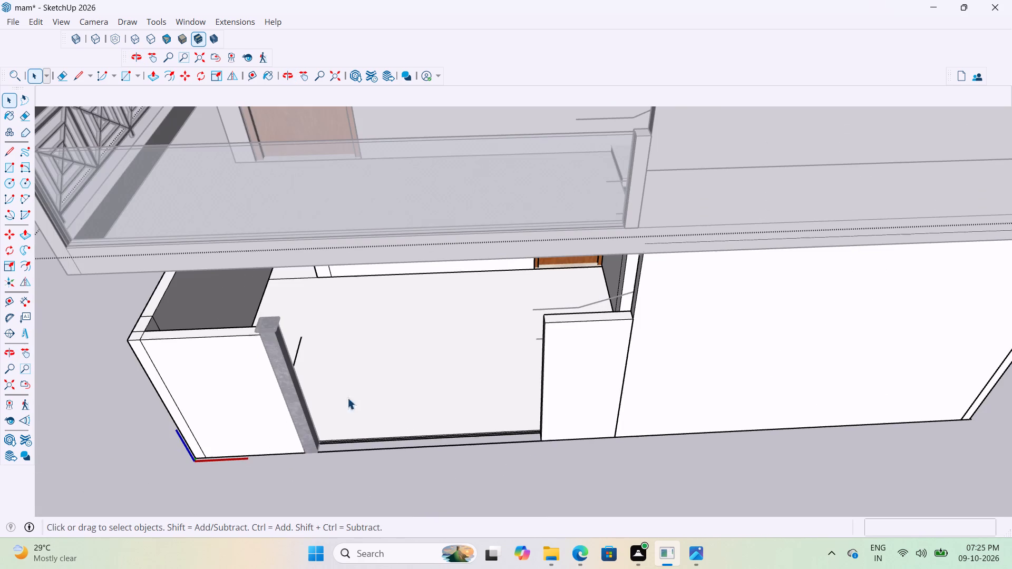
left_click(105, 381)
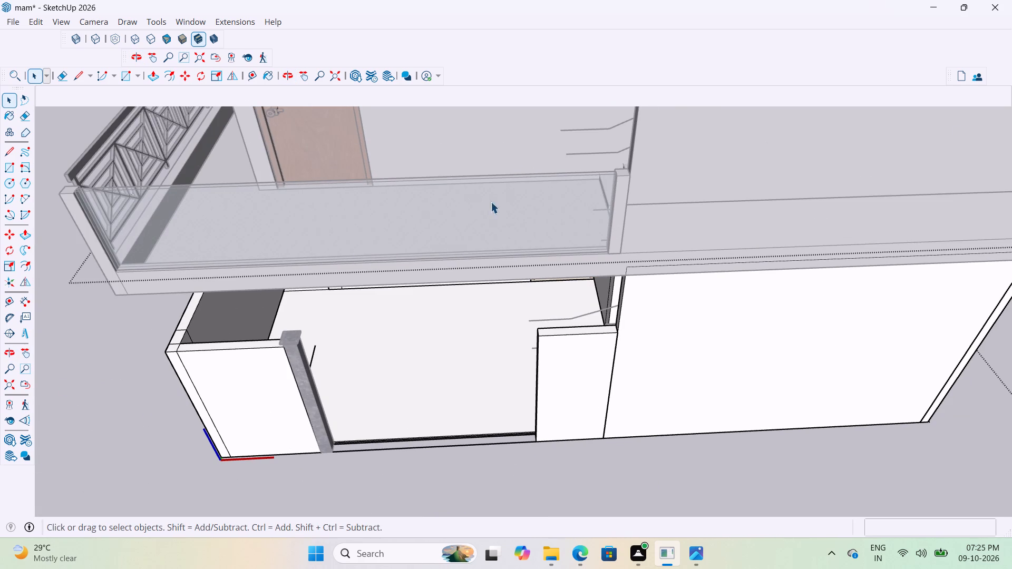
scroll(481, 218, "down", 11)
left_click(777, 408)
Copy the granite post by its front bottom corner about 9' 2" along the entrance edge toward the right compound wall.
scroll(399, 391, "up", 10)
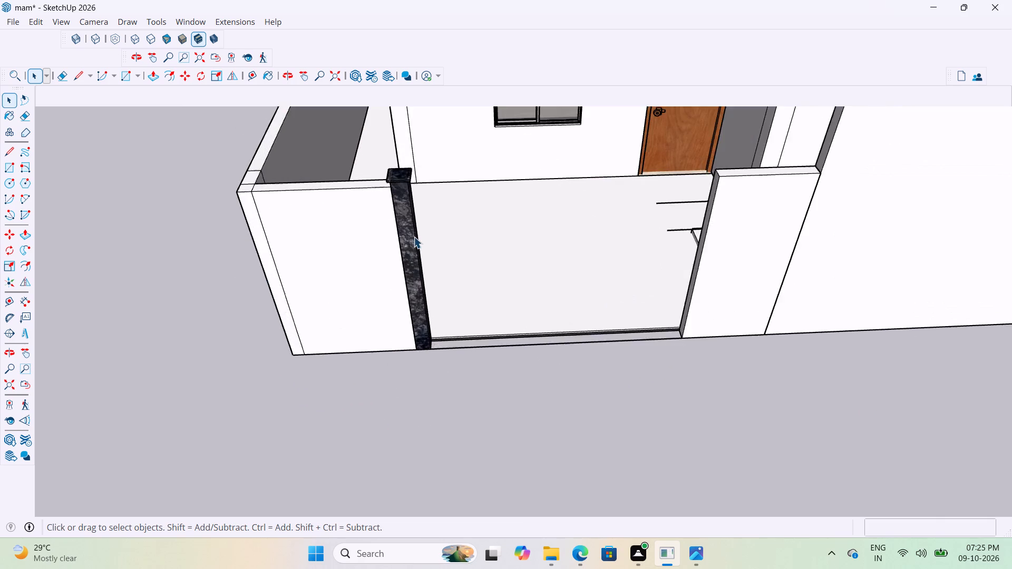
scroll(414, 237, "up", 2)
middle_click_drag(414, 232, 422, 190)
left_click(415, 260)
scroll(423, 270, "up", 3)
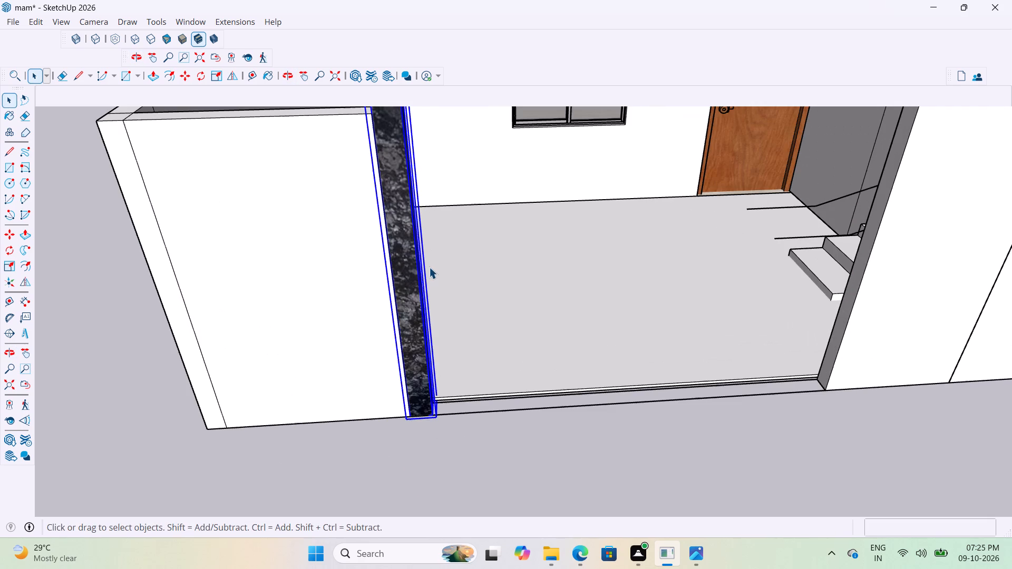
key("m")
scroll(422, 395, "up", 9)
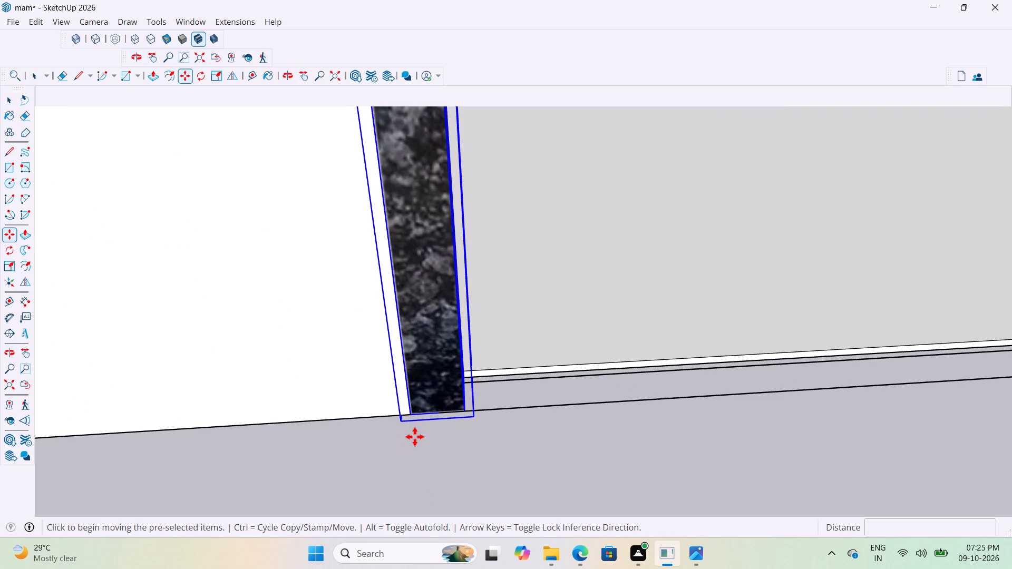
scroll(425, 439, "up", 14)
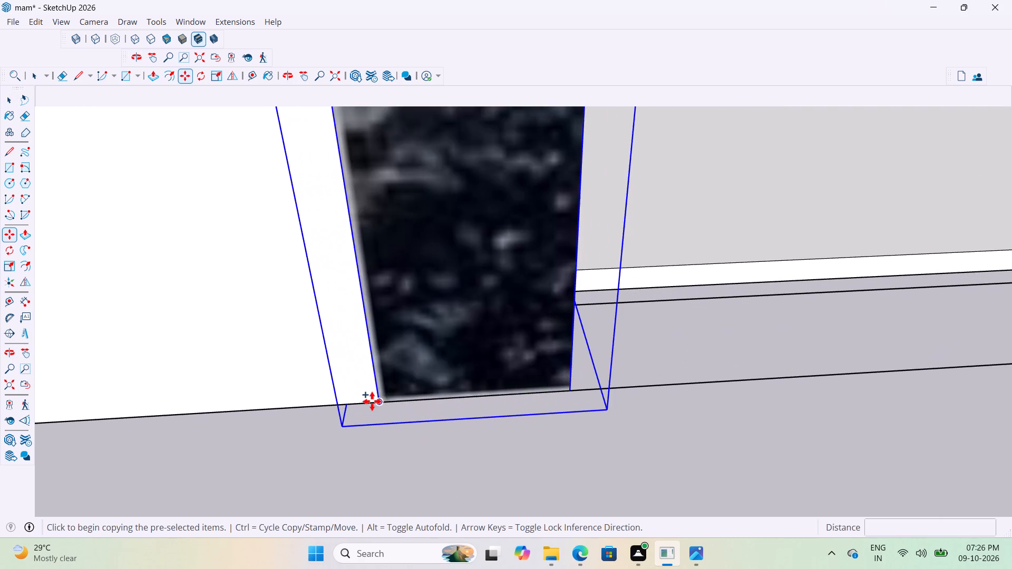
left_click(382, 401)
scroll(403, 359, "down", 15)
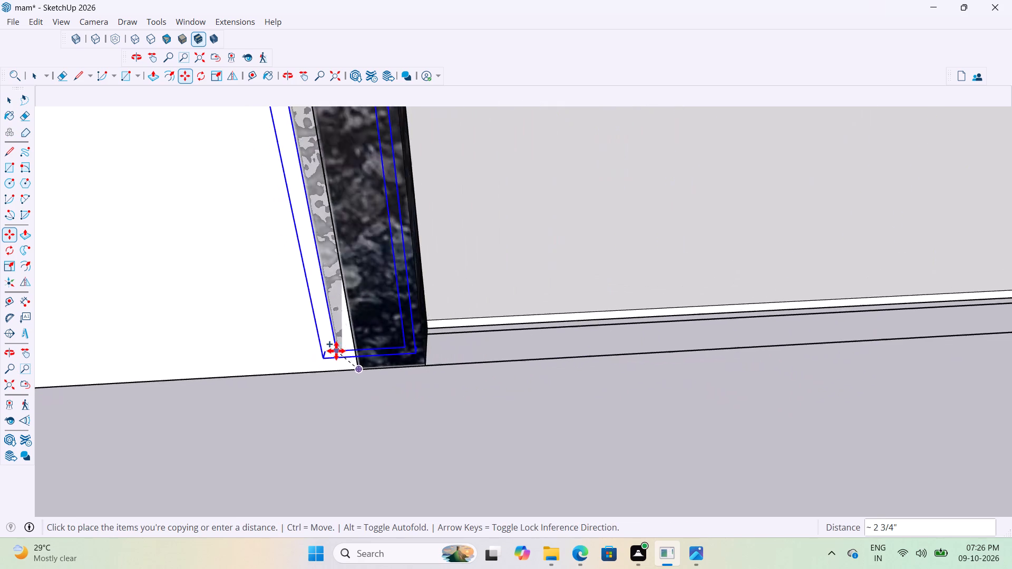
scroll(336, 351, "down", 20)
scroll(336, 351, "down", 5)
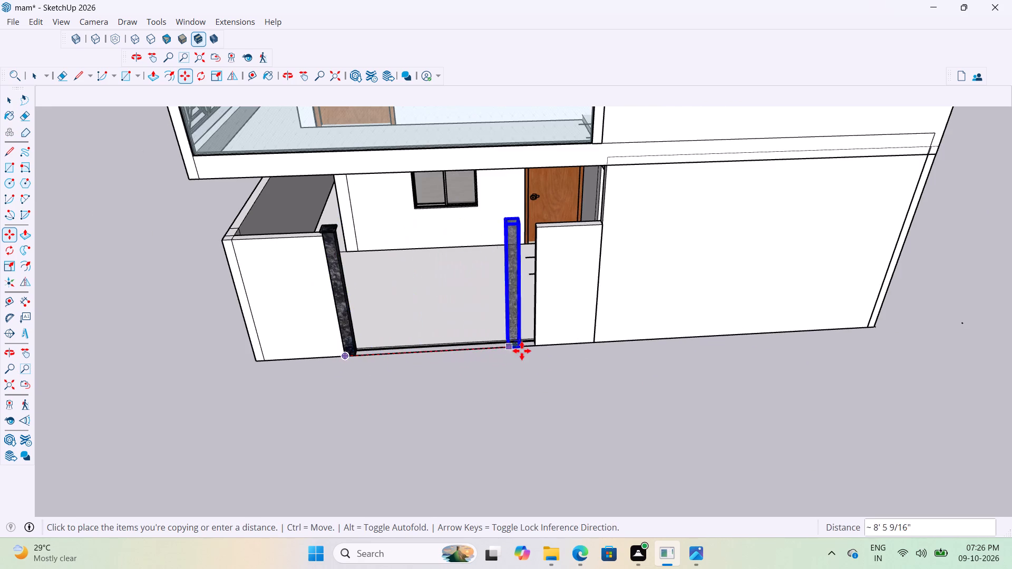
scroll(524, 350, "up", 20)
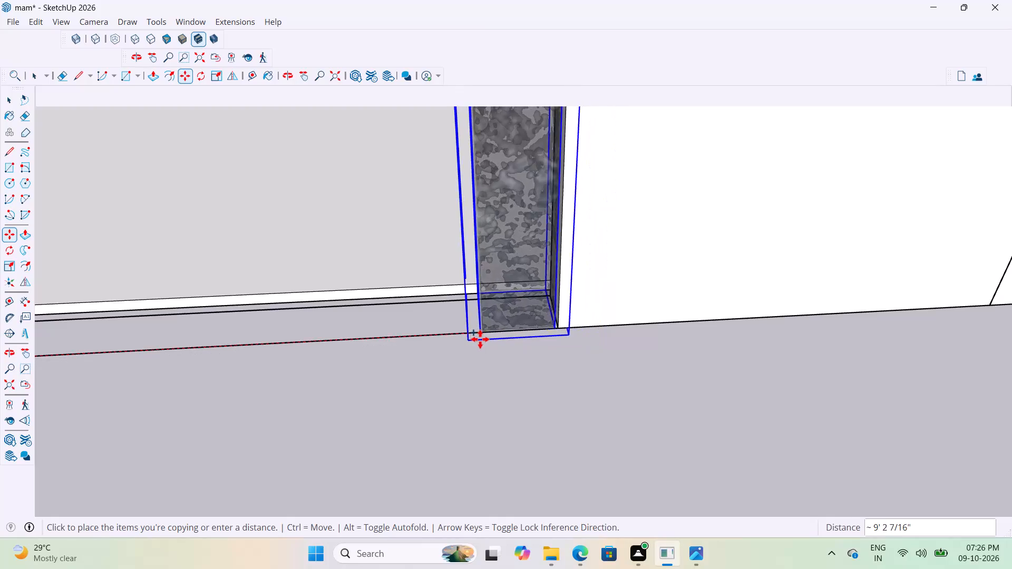
left_click(464, 339)
scroll(561, 369, "up", 3)
key("space")
left_click(536, 368)
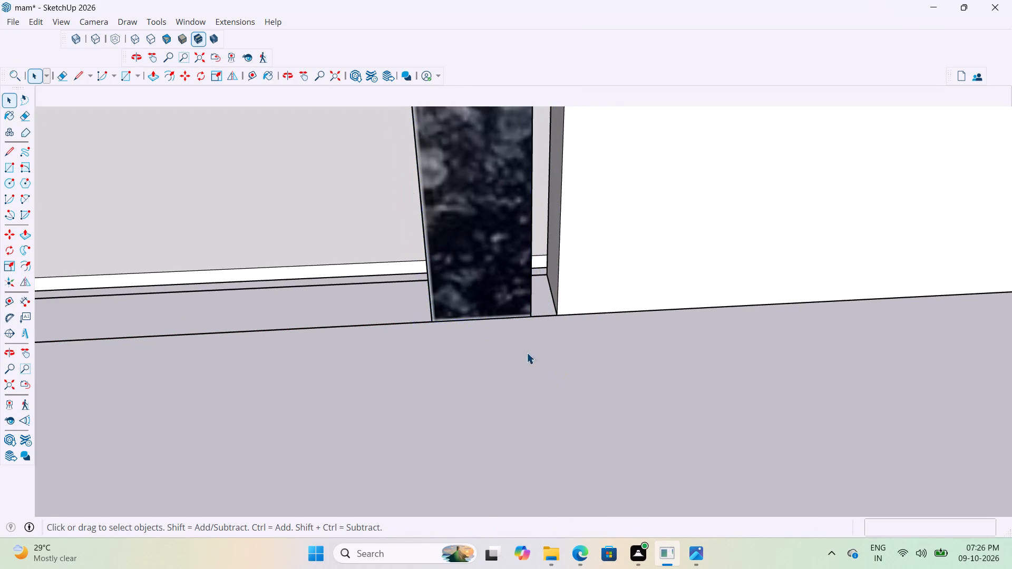
Move the copied post about 1 5/8" so its bottom corner meets the right compound wall's bottom corner.
scroll(521, 326, "up", 3)
middle_click_drag(522, 307, 488, 262)
left_click(522, 285)
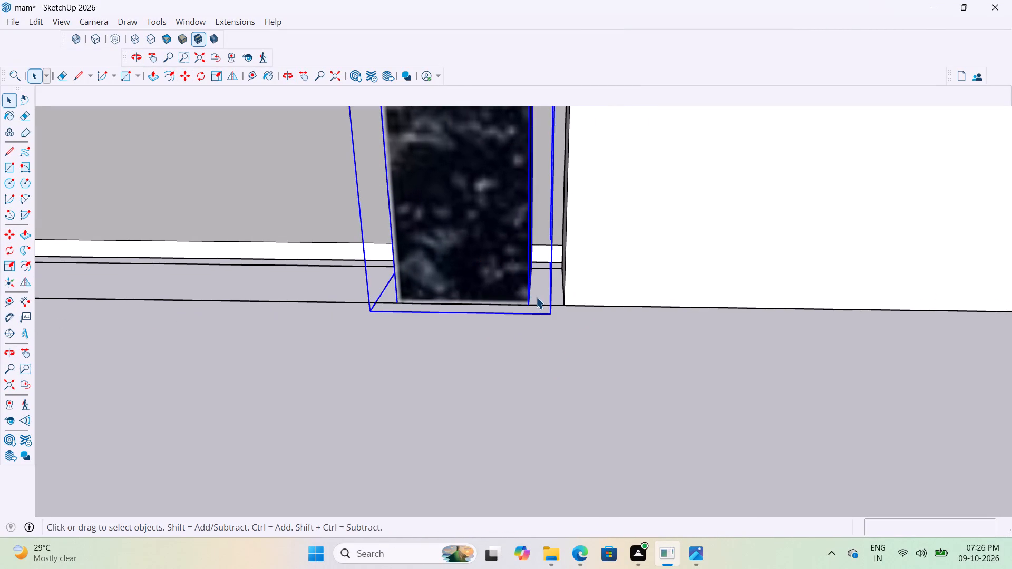
key("m")
scroll(548, 306, "up", 10)
left_click(515, 306)
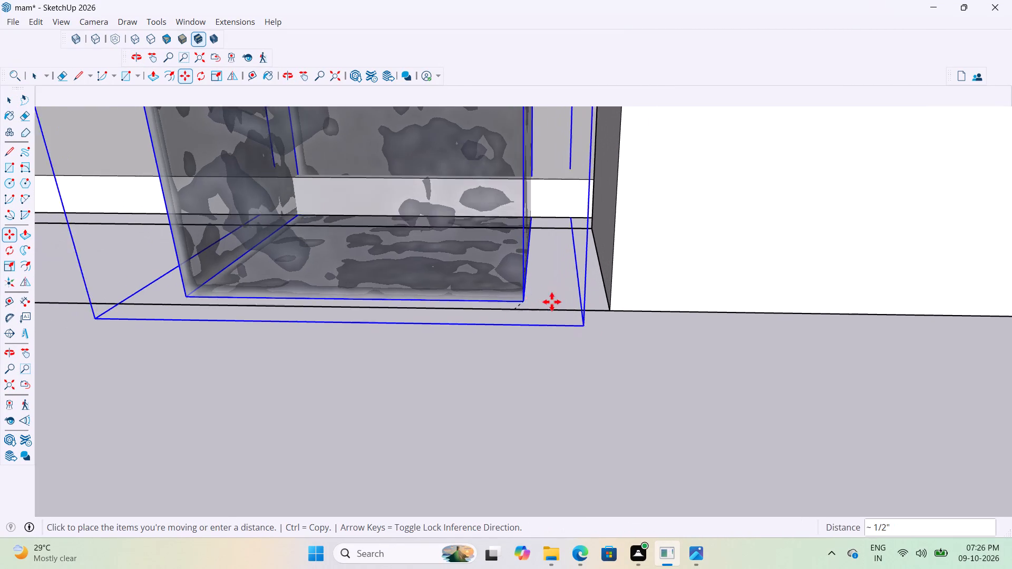
left_click(607, 310)
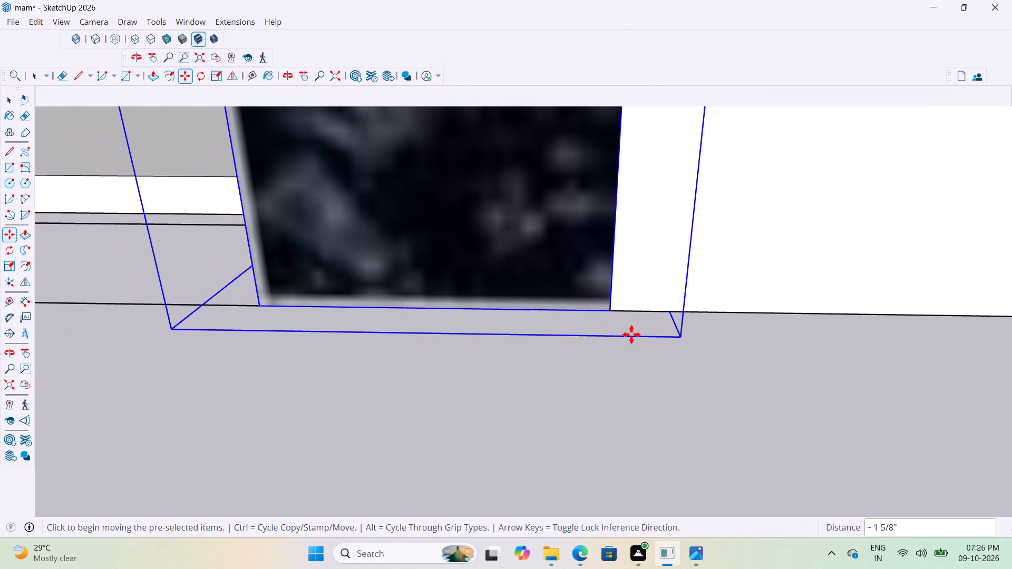
scroll(637, 342, "down", 20)
scroll(637, 342, "down", 19)
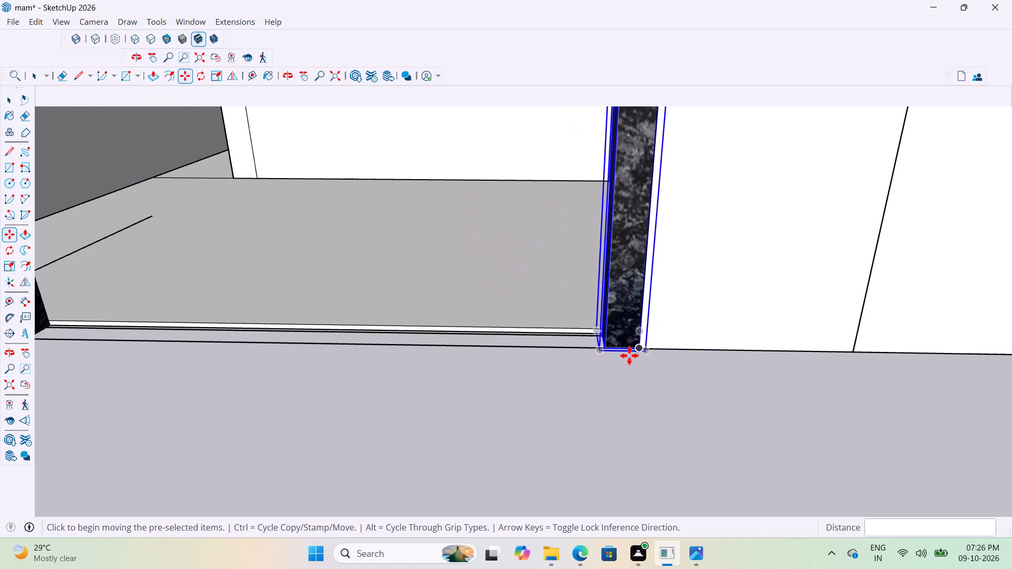
scroll(629, 356, "down", 14)
key("space")
left_click(561, 402)
Open the left entrance post for editing, ready to push/pull its cap.
scroll(475, 274, "up", 9)
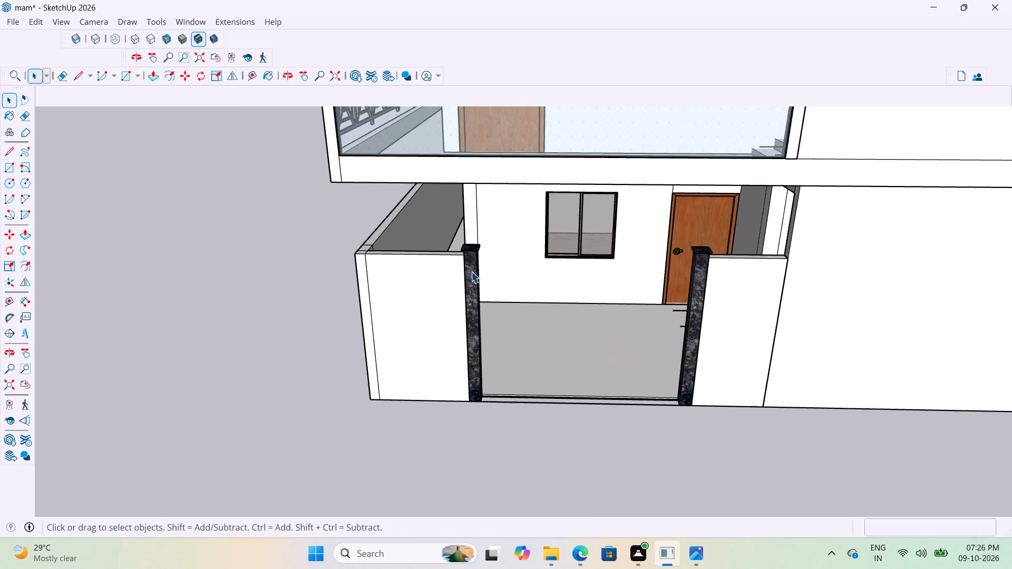
scroll(471, 271, "up", 20)
scroll(471, 271, "up", 1)
middle_click_drag(476, 229, 637, 183)
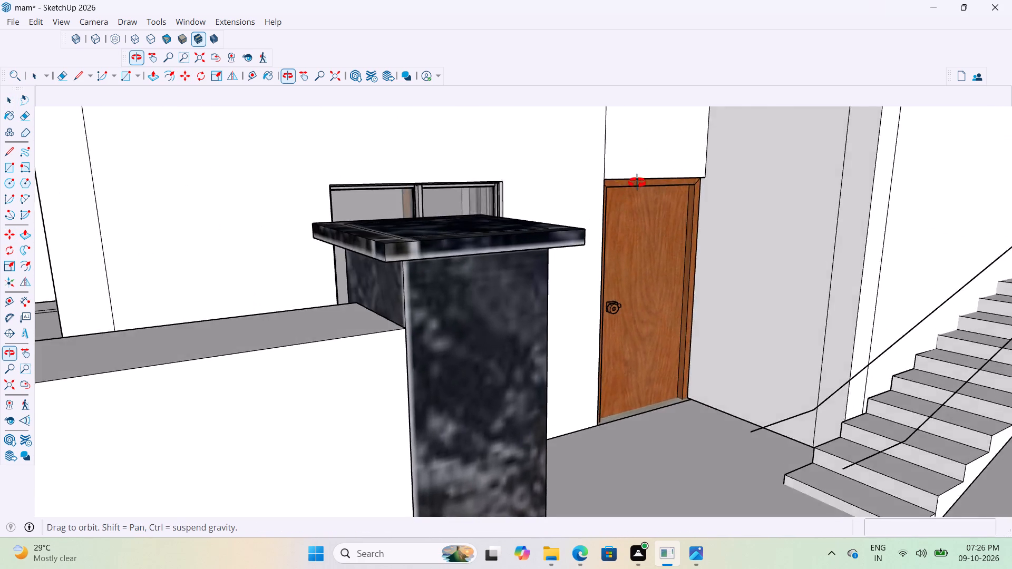
middle_click_drag(637, 183, 569, 228)
double_click(449, 258)
key("p")
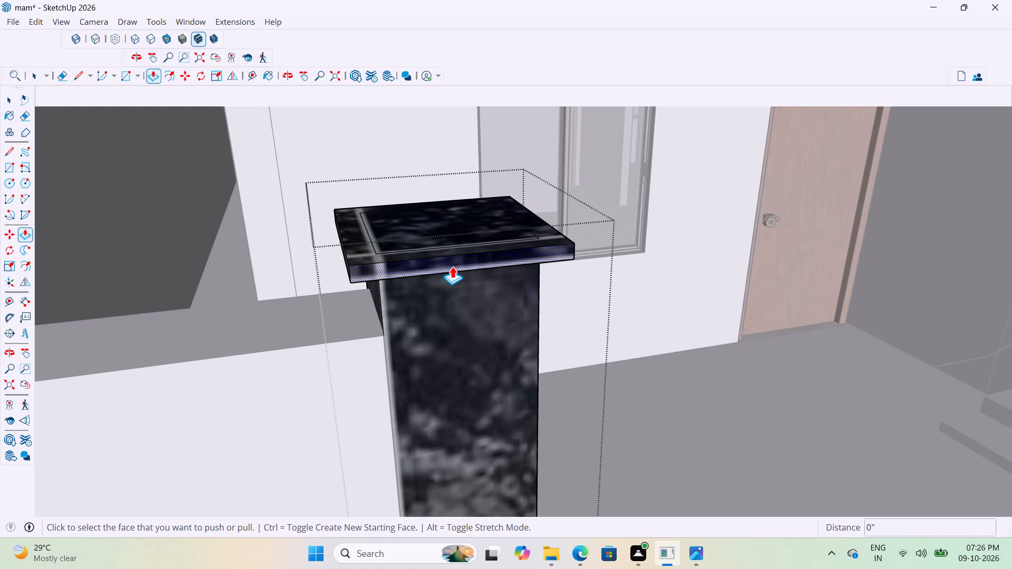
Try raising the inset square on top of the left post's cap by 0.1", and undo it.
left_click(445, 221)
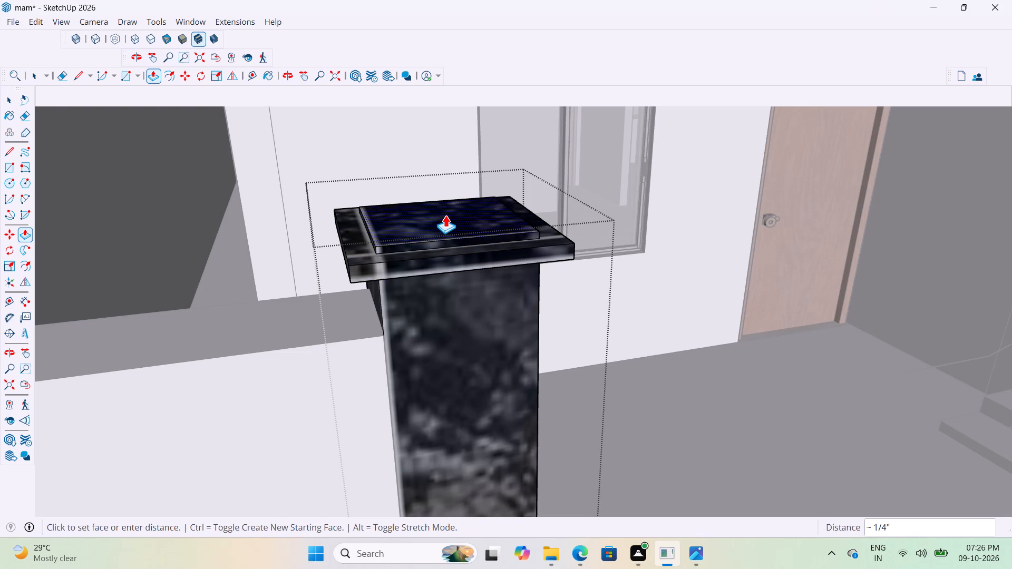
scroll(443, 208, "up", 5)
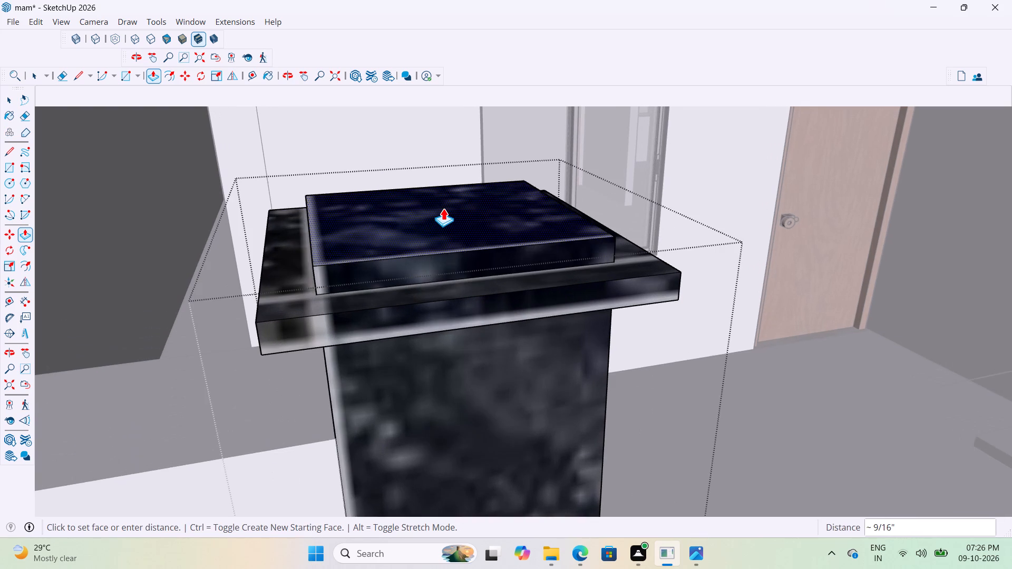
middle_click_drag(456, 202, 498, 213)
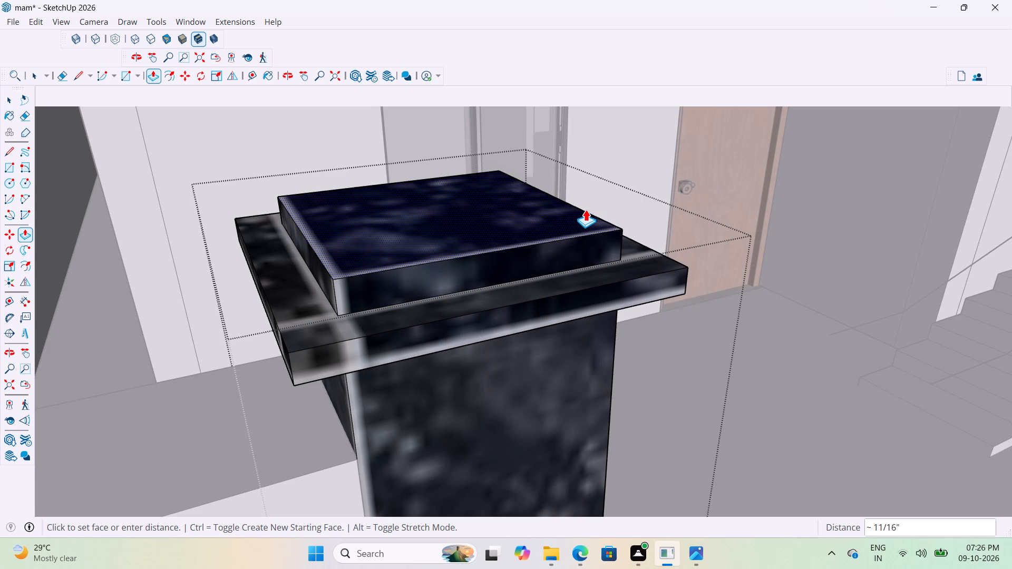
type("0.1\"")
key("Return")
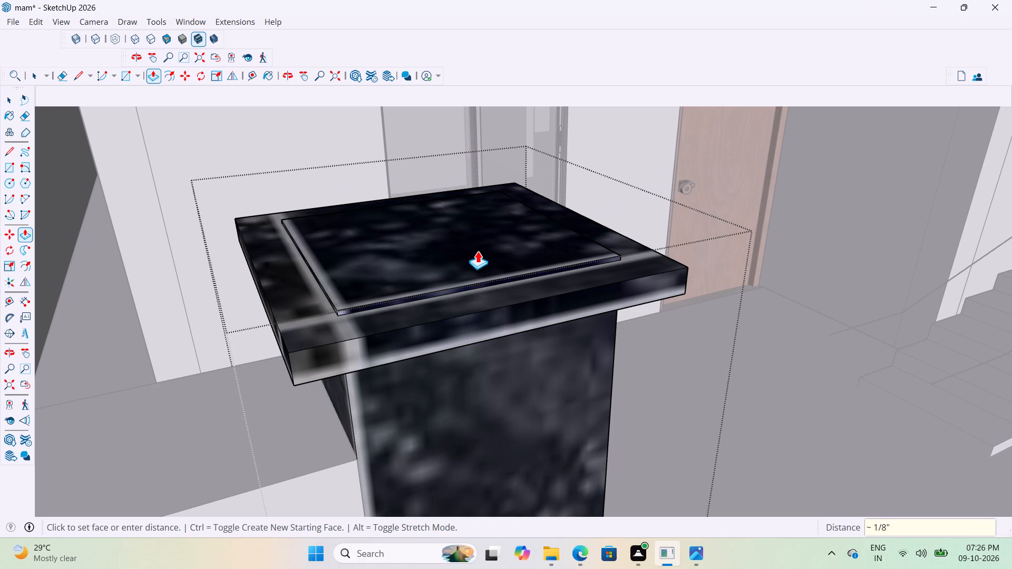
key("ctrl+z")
Raise the inset square on the left post's cap by 0.3" and close the post.
left_click(466, 254)
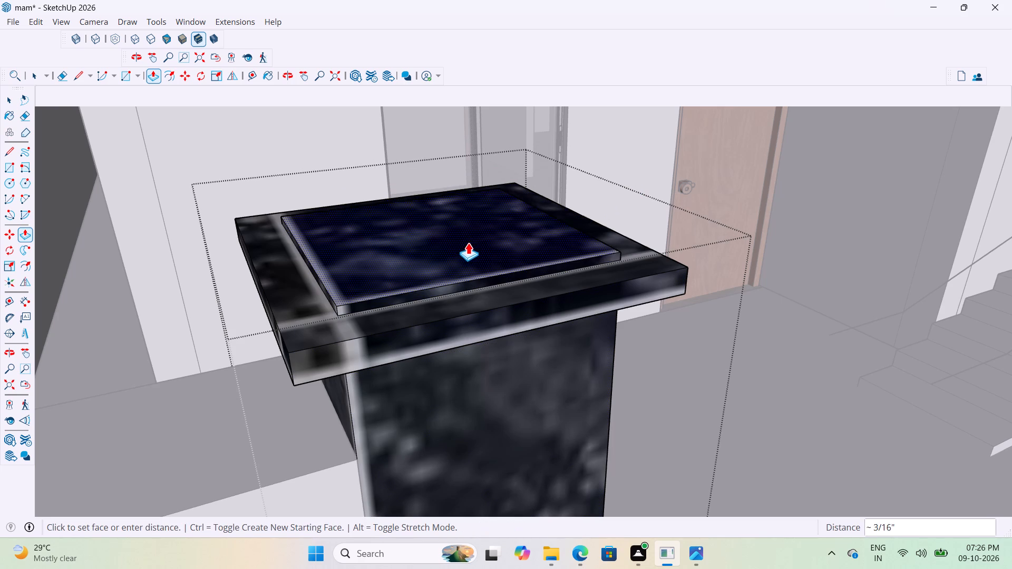
type("0.3\"")
key("Return")
scroll(415, 278, "down", 8)
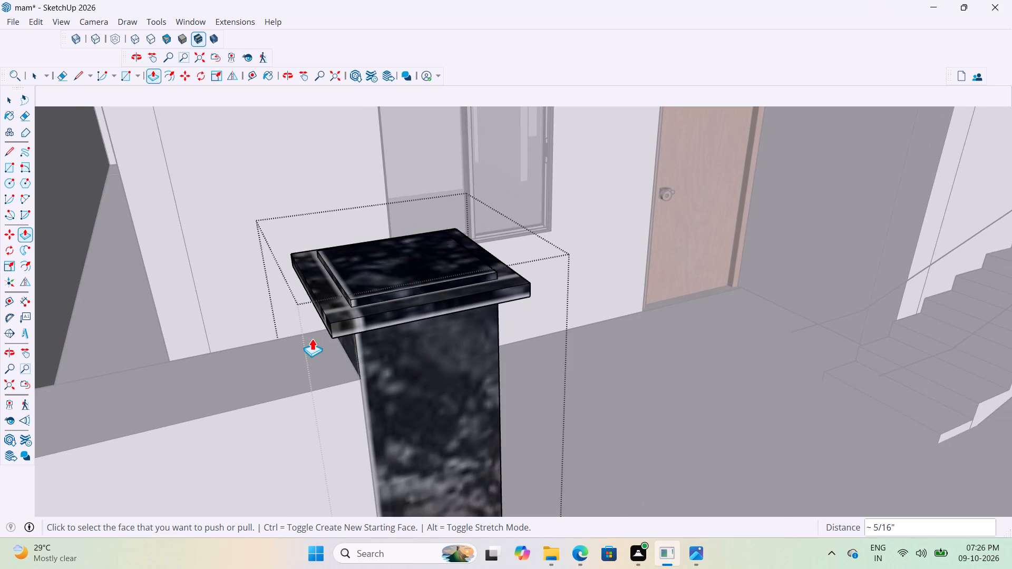
scroll(312, 338, "down", 17)
middle_click_drag(498, 357, 424, 402)
scroll(596, 311, "up", 5)
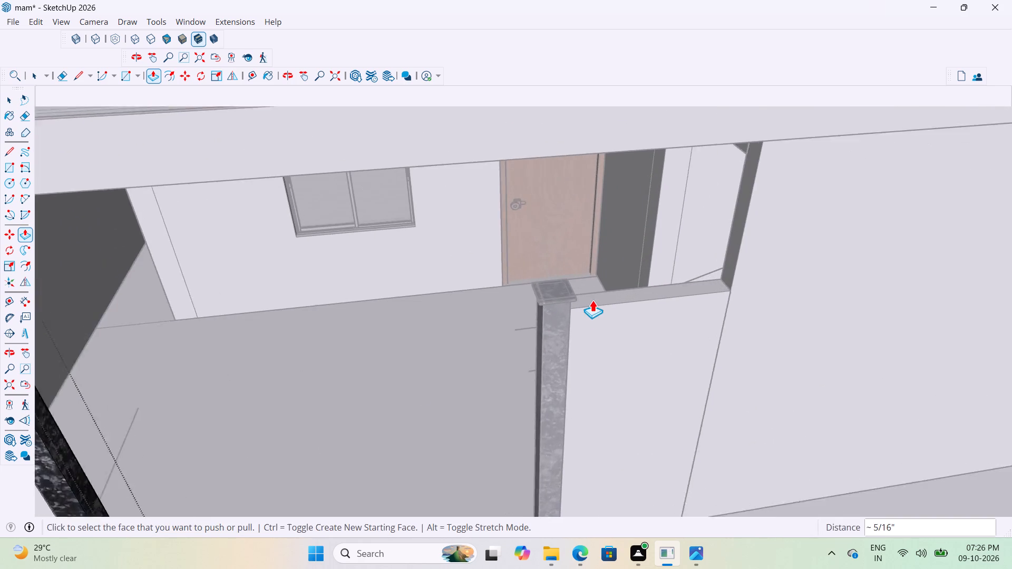
scroll(592, 300, "up", 2)
key("space")
scroll(580, 307, "down", 11)
left_click(655, 470)
Open the right entrance post, raise the inset square on its cap by 0.3", and close the post.
scroll(570, 312, "up", 4)
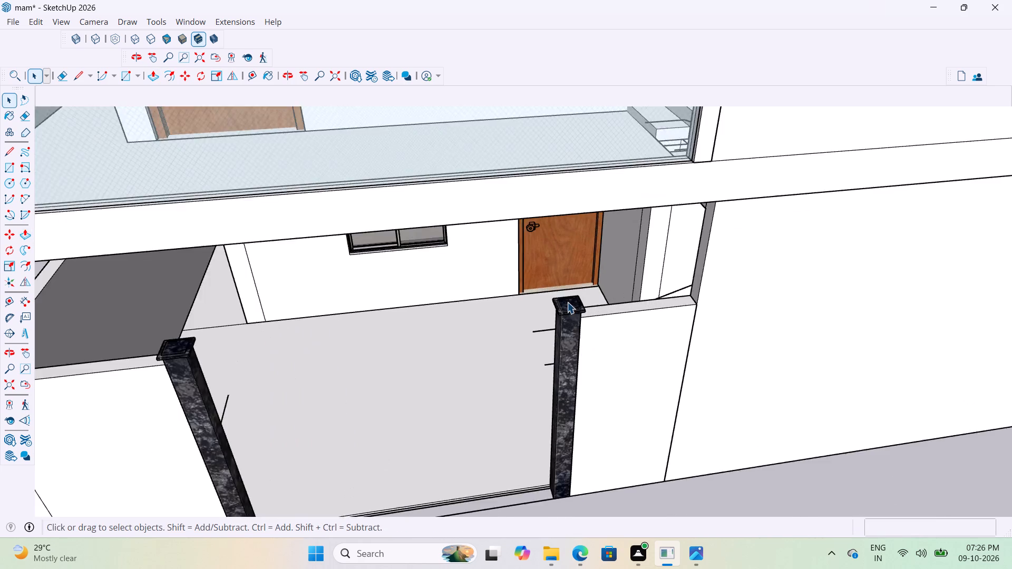
scroll(567, 302, "up", 15)
double_click(573, 325)
scroll(573, 325, "up", 8)
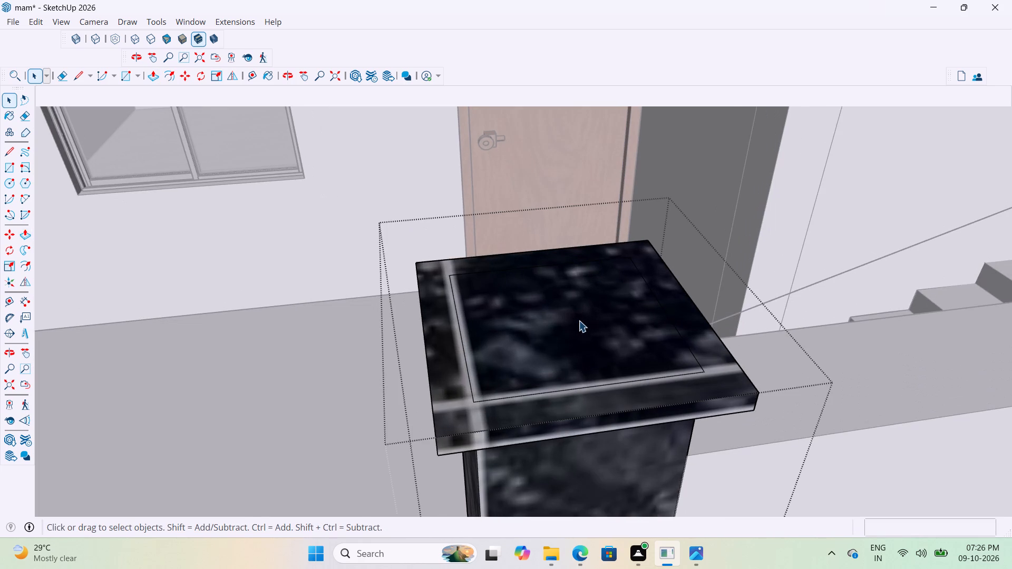
key("p")
left_click(578, 345)
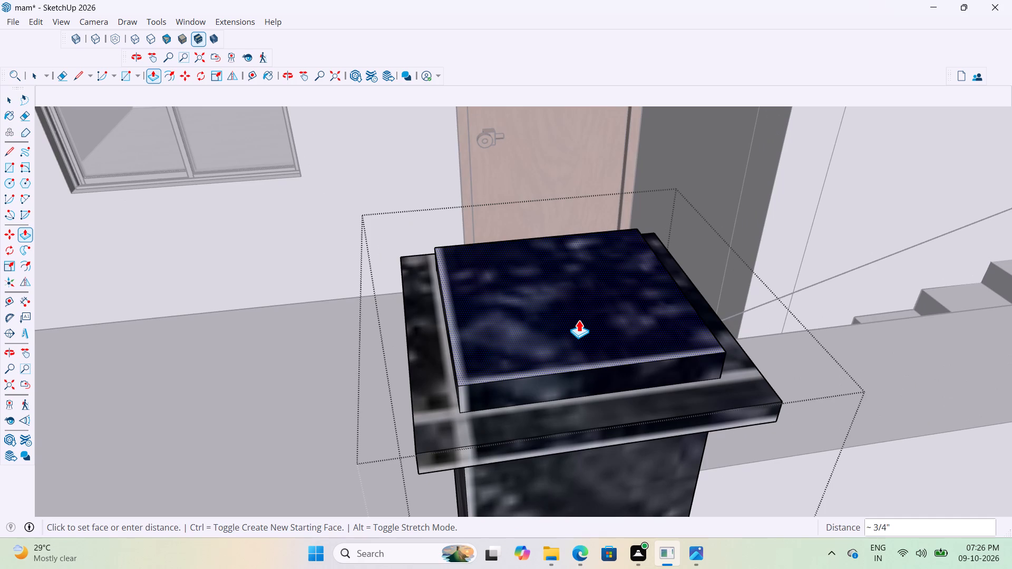
type("0.3\"")
key("Return")
scroll(469, 463, "down", 20)
scroll(469, 463, "down", 4)
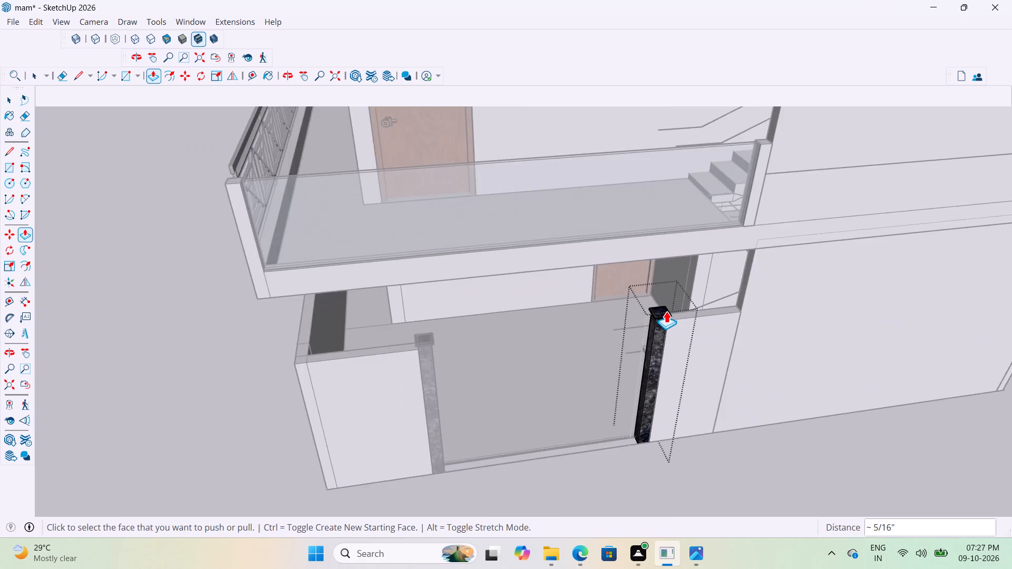
scroll(666, 311, "down", 7)
key("space")
left_click(691, 396)
Examine the stepped caps on both granite entrance posts close up and from the front of the building.
scroll(545, 352, "up", 11)
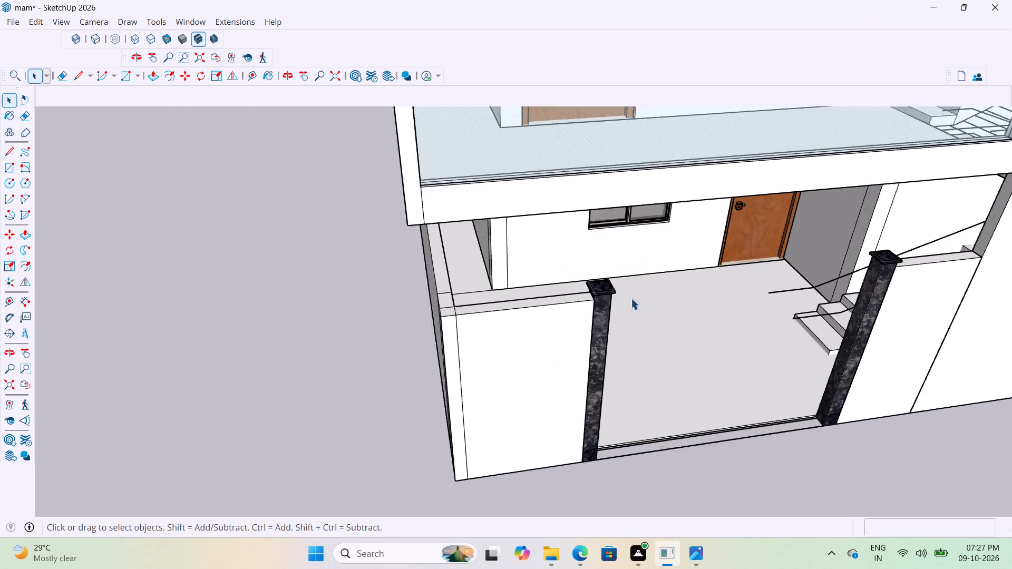
scroll(631, 298, "up", 6)
middle_click_drag(625, 277, 577, 189)
scroll(481, 244, "up", 6)
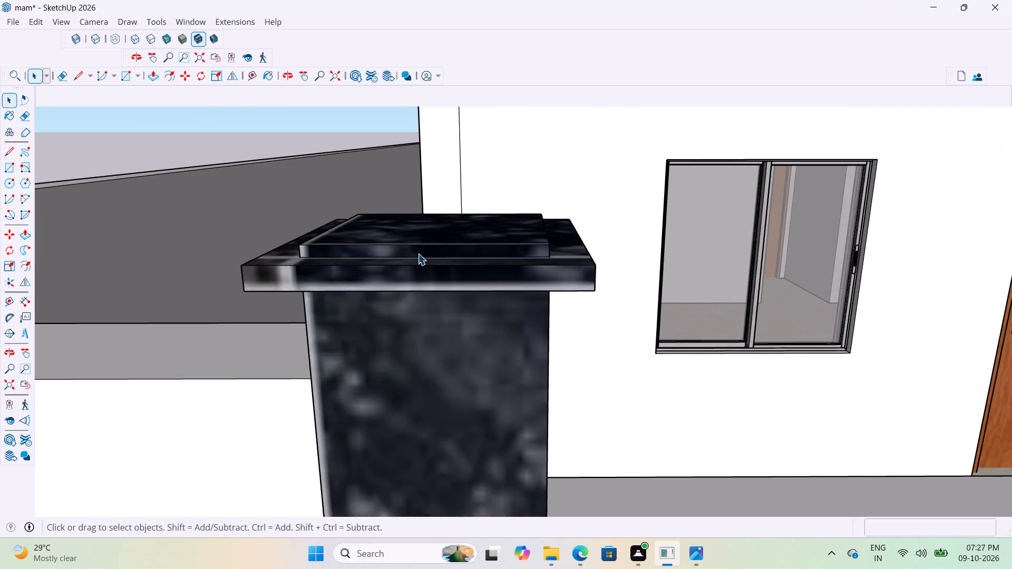
scroll(418, 253, "up", 2)
middle_click_drag(432, 244, 645, 283)
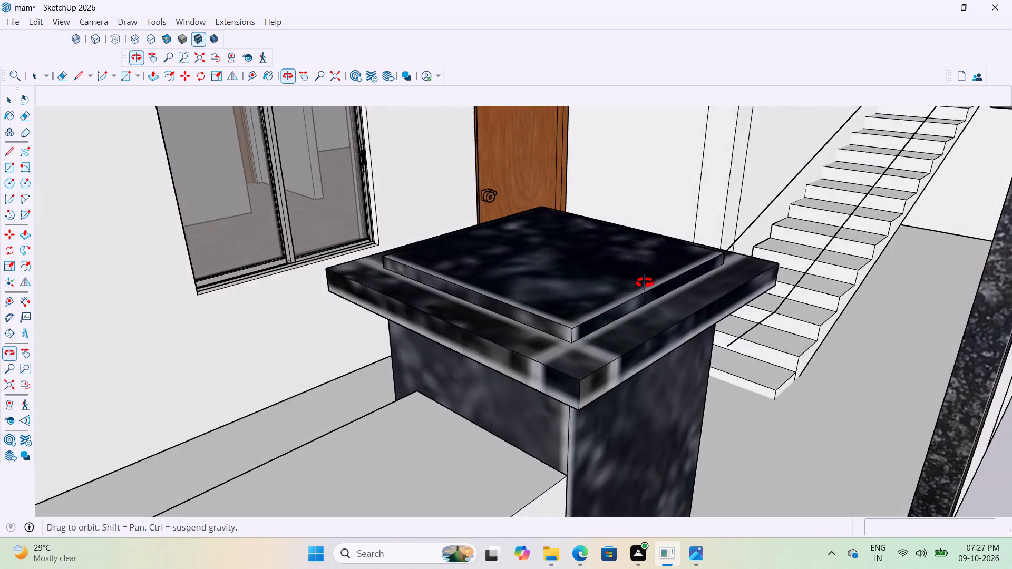
middle_click_drag(645, 283, 589, 310)
scroll(512, 295, "down", 14)
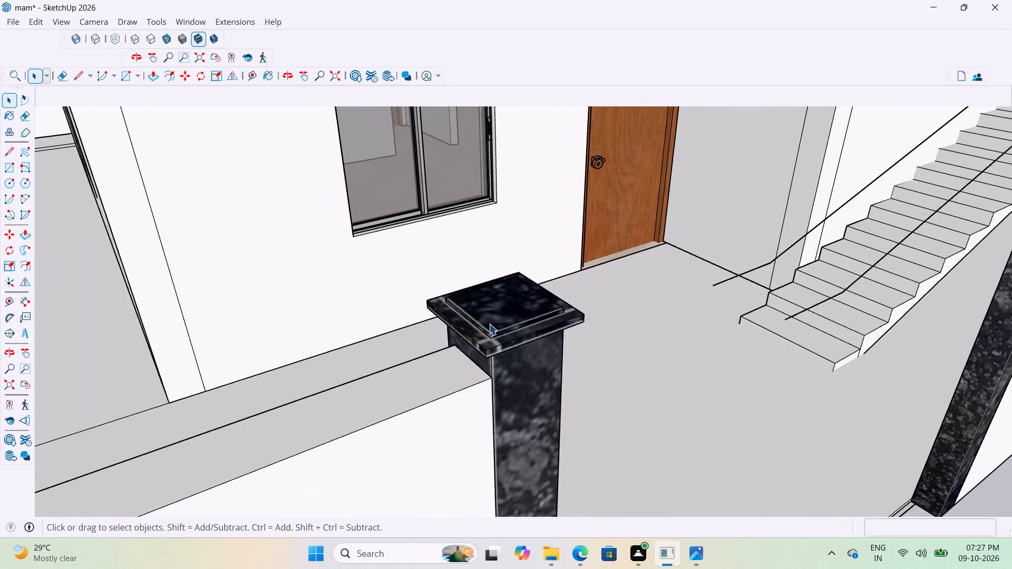
scroll(489, 323, "down", 14)
middle_click_drag(731, 313, 577, 238)
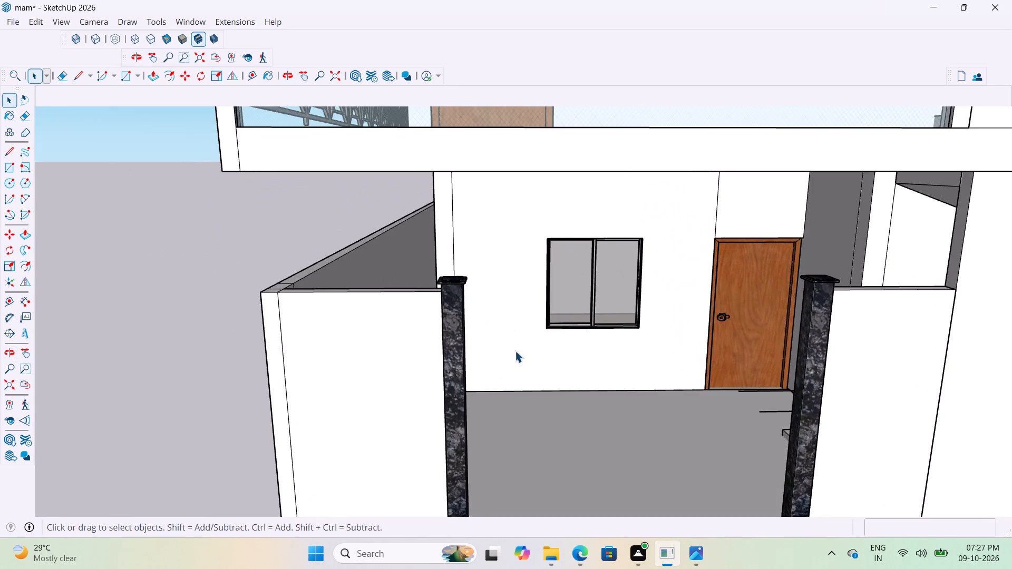
scroll(489, 348, "up", 7)
scroll(414, 306, "down", 16)
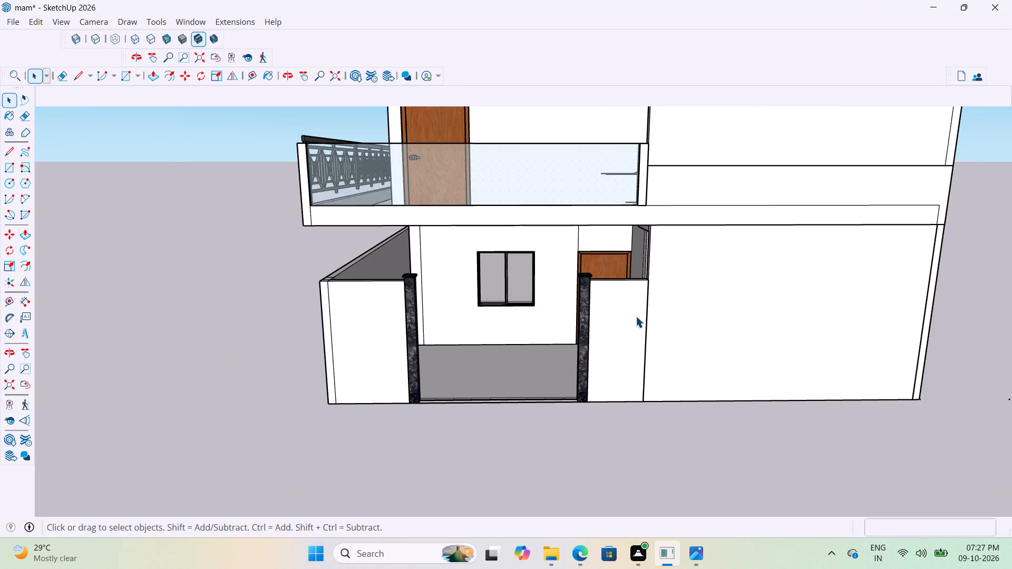
scroll(609, 309, "up", 3)
middle_click_drag(543, 280, 561, 282)
scroll(551, 290, "up", 8)
middle_click_drag(561, 259, 643, 269)
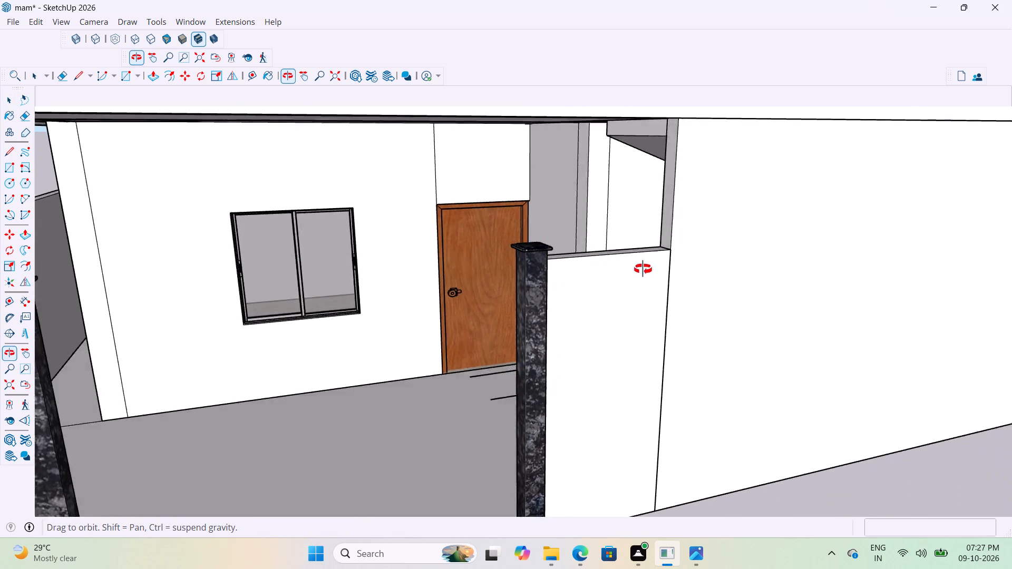
middle_click_drag(643, 269, 752, 290)
scroll(482, 311, "down", 9)
middle_click_drag(499, 333, 462, 327)
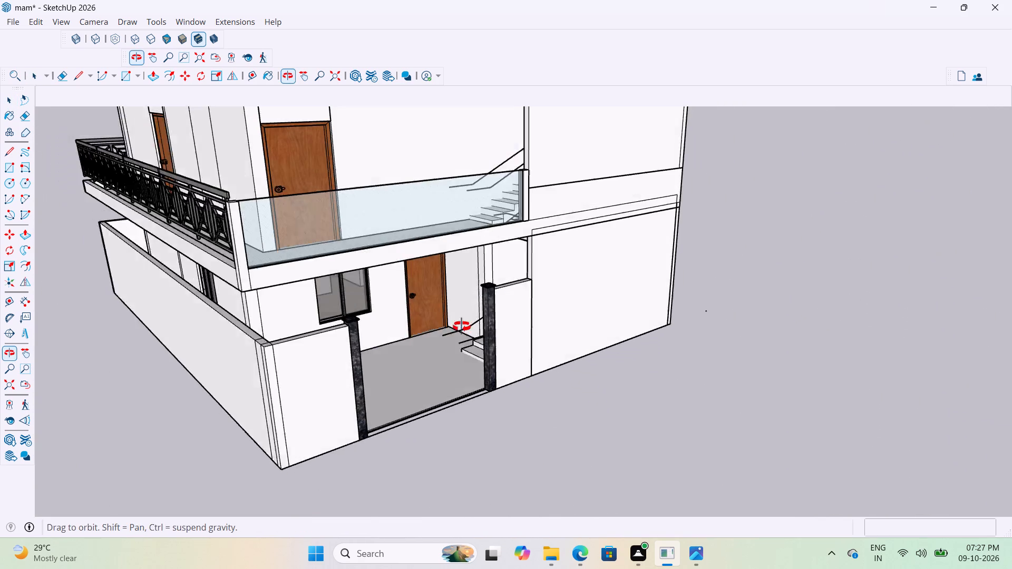
middle_click_drag(462, 327, 423, 325)
scroll(280, 358, "up", 8)
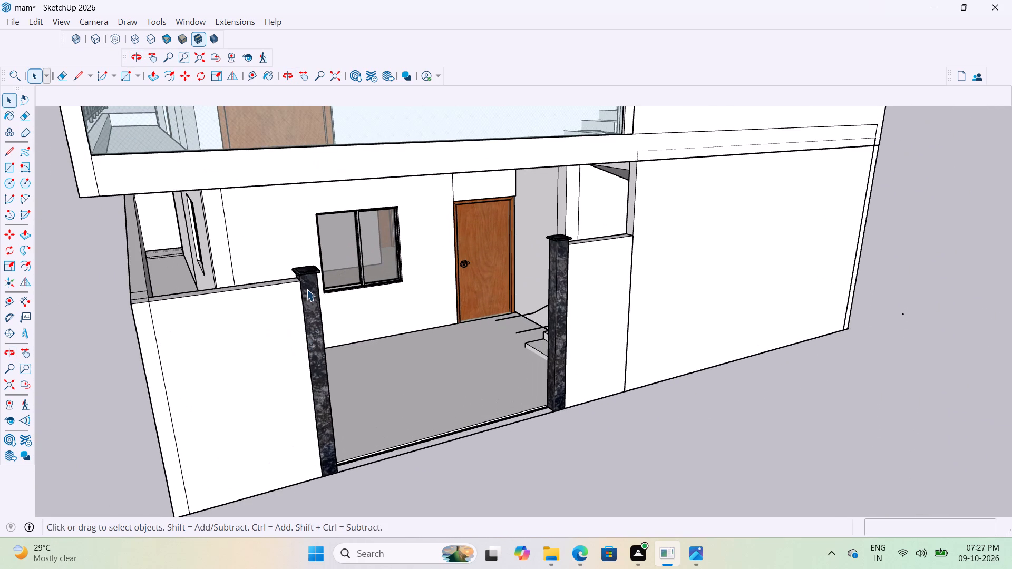
scroll(307, 289, "up", 4)
scroll(307, 289, "down", 15)
scroll(308, 318, "up", 1)
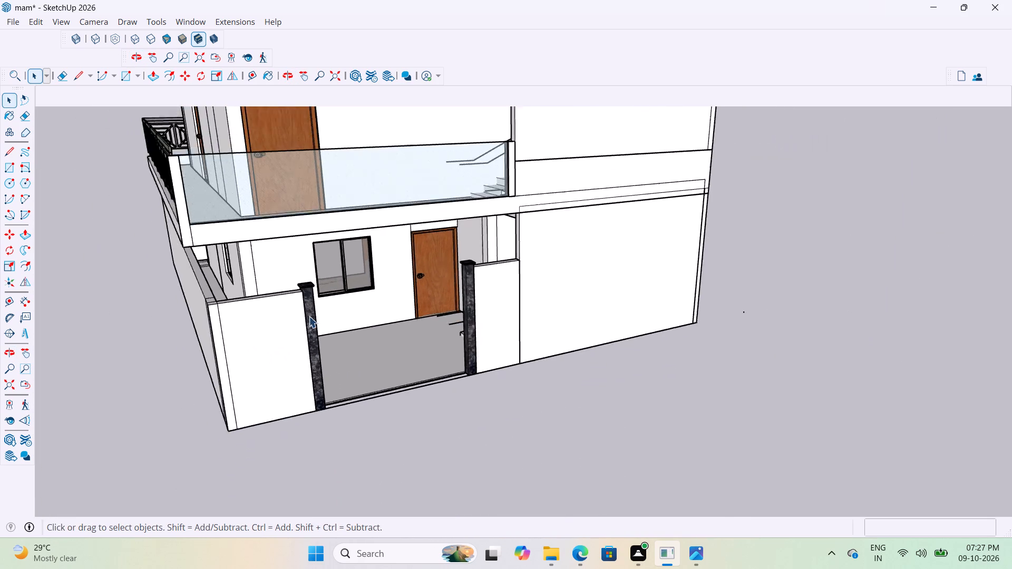
scroll(309, 316, "up", 9)
middle_click_drag(313, 299, 267, 291)
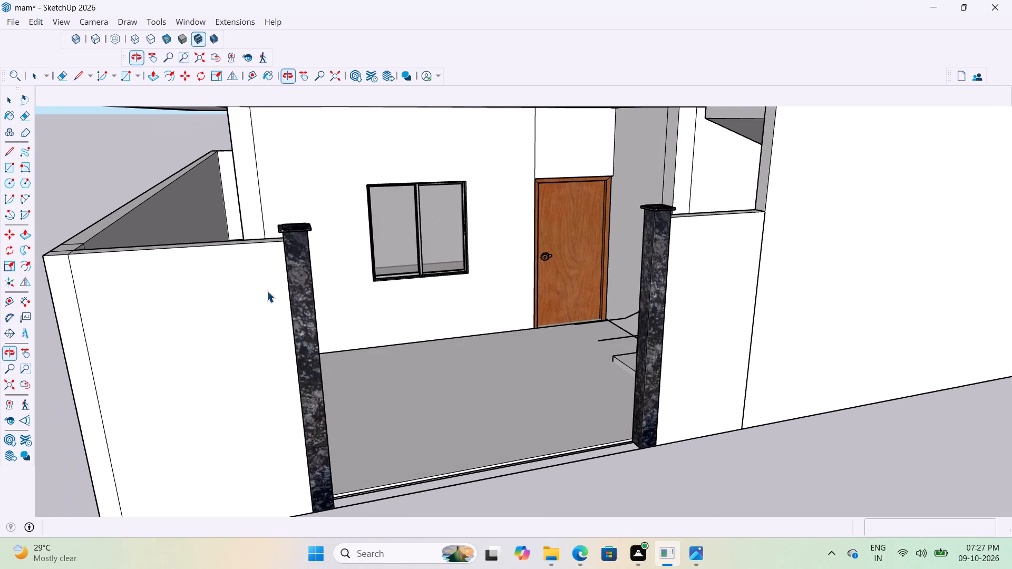
scroll(269, 333, "down", 9)
middle_click_drag(367, 216, 422, 219)
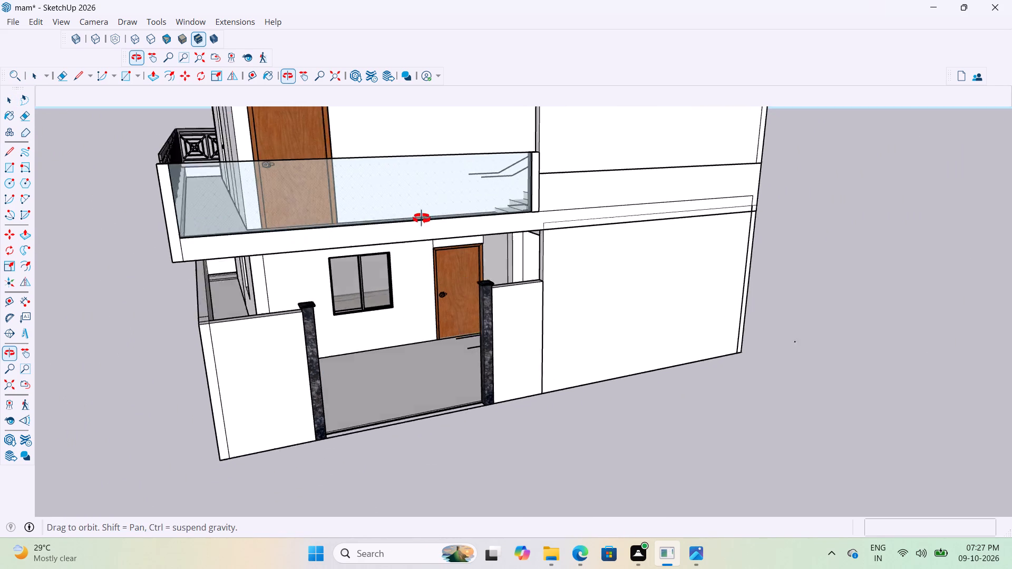
middle_click_drag(422, 219, 478, 211)
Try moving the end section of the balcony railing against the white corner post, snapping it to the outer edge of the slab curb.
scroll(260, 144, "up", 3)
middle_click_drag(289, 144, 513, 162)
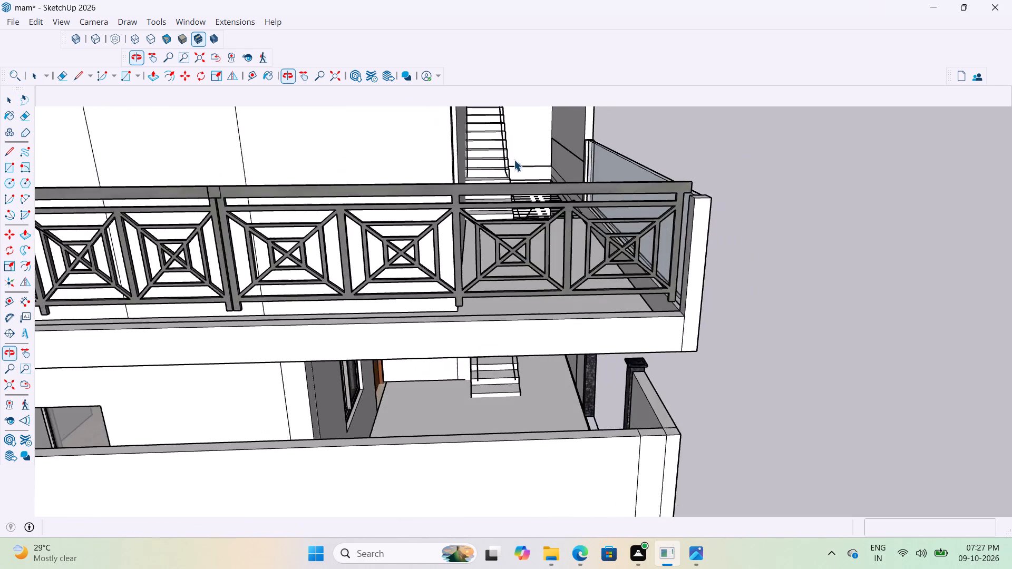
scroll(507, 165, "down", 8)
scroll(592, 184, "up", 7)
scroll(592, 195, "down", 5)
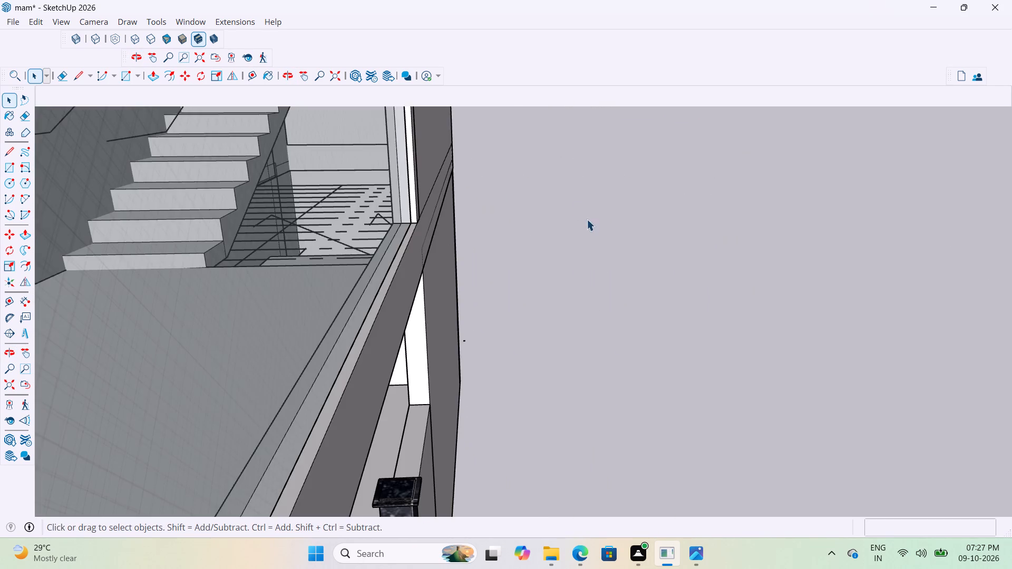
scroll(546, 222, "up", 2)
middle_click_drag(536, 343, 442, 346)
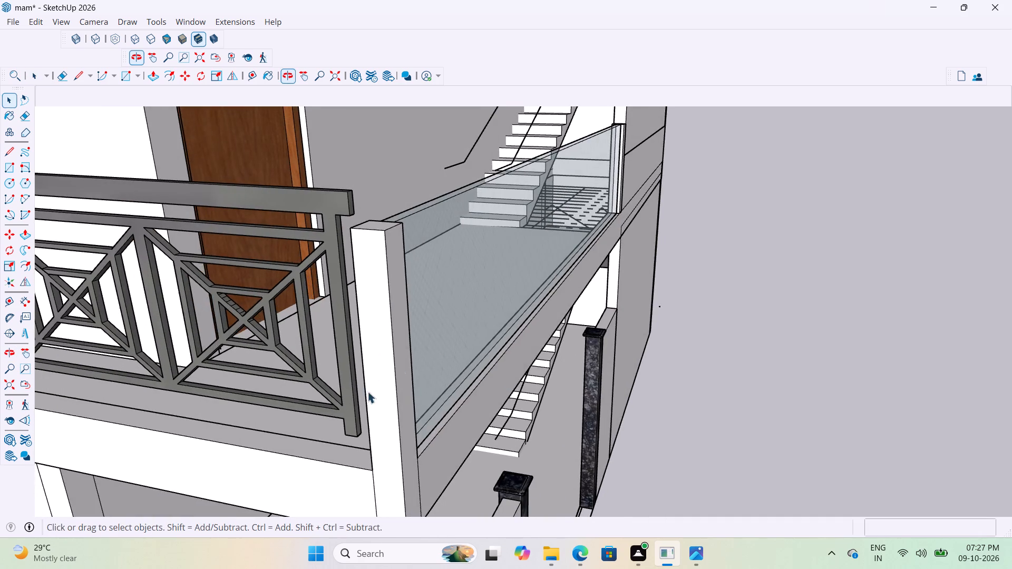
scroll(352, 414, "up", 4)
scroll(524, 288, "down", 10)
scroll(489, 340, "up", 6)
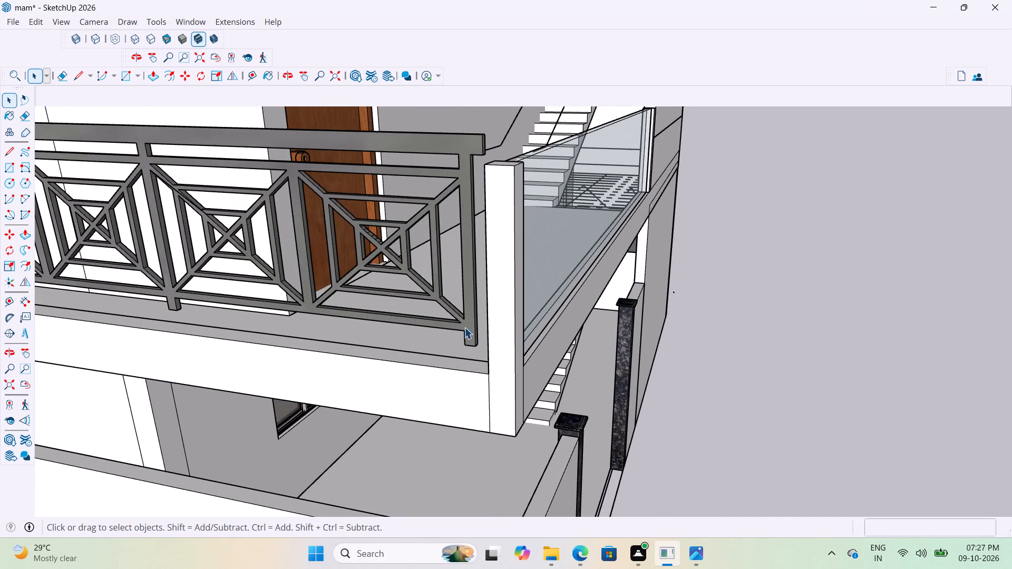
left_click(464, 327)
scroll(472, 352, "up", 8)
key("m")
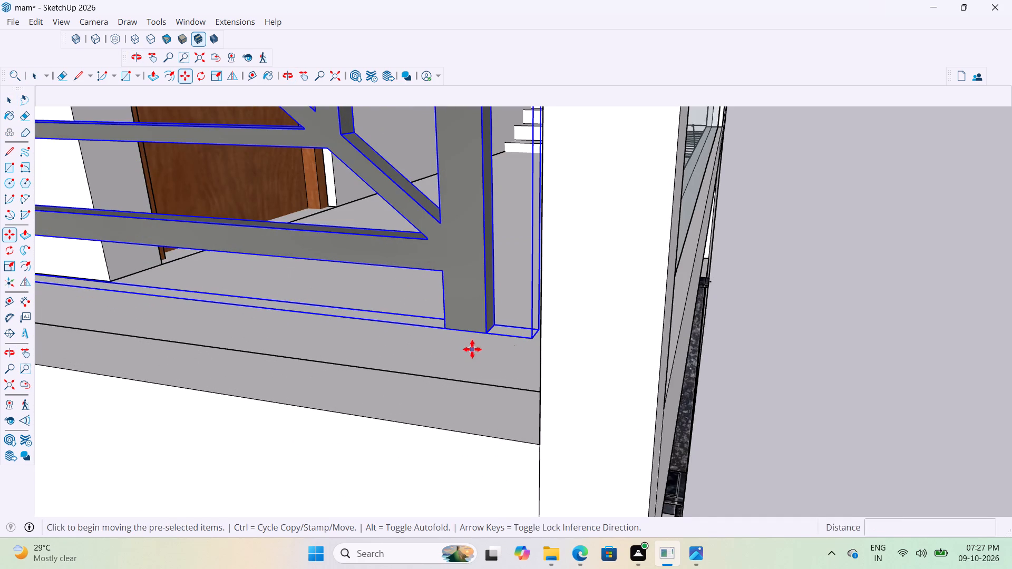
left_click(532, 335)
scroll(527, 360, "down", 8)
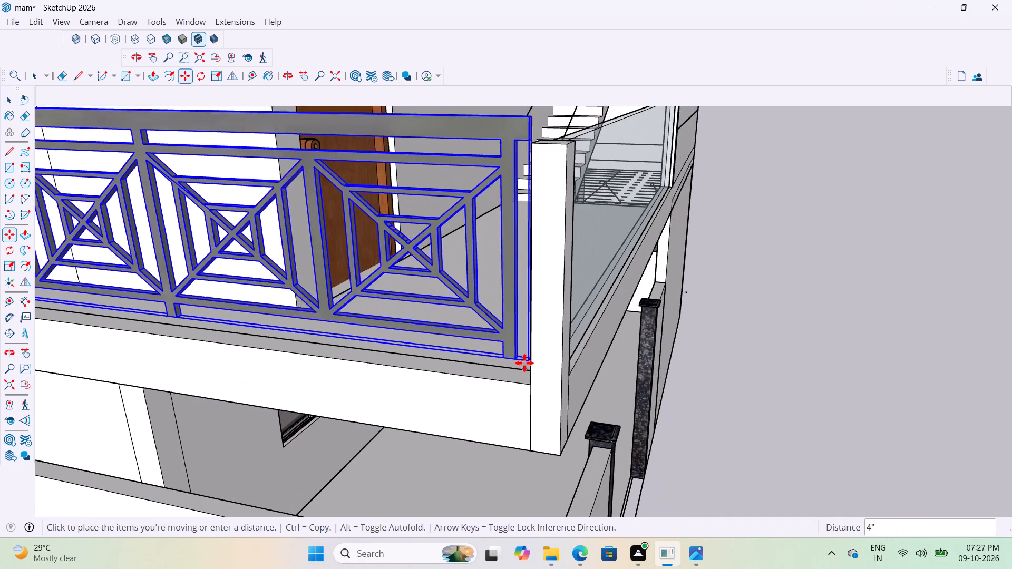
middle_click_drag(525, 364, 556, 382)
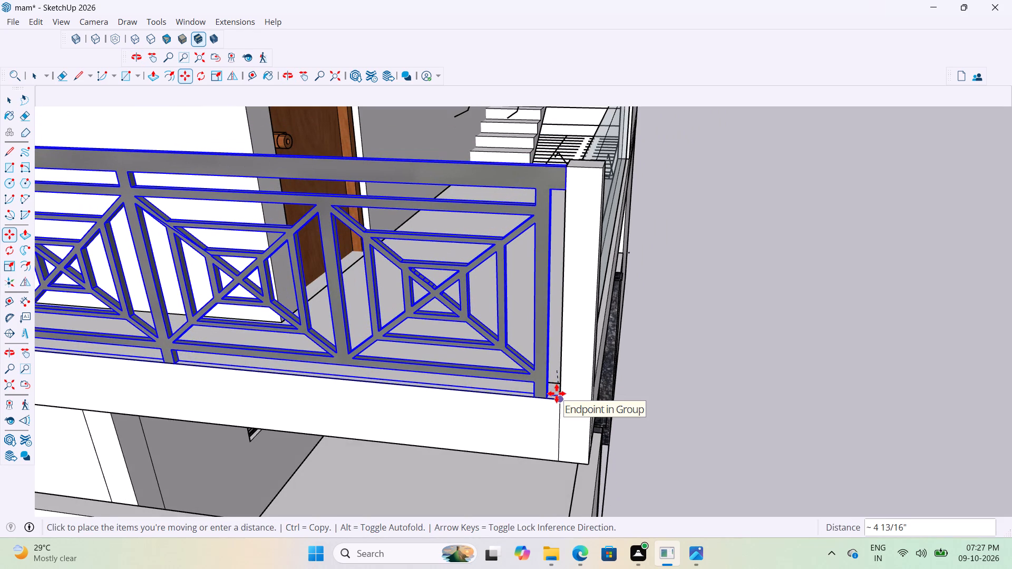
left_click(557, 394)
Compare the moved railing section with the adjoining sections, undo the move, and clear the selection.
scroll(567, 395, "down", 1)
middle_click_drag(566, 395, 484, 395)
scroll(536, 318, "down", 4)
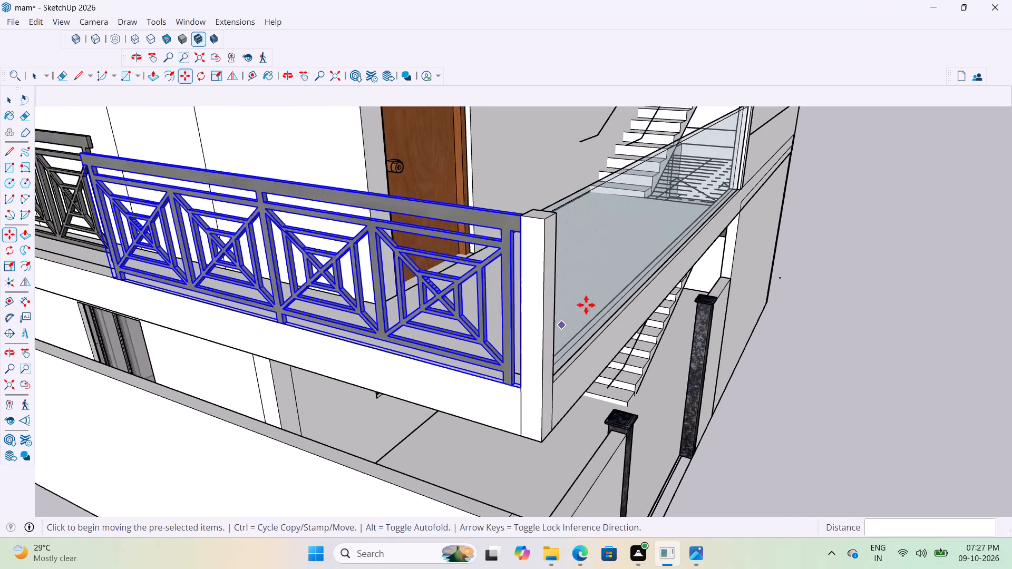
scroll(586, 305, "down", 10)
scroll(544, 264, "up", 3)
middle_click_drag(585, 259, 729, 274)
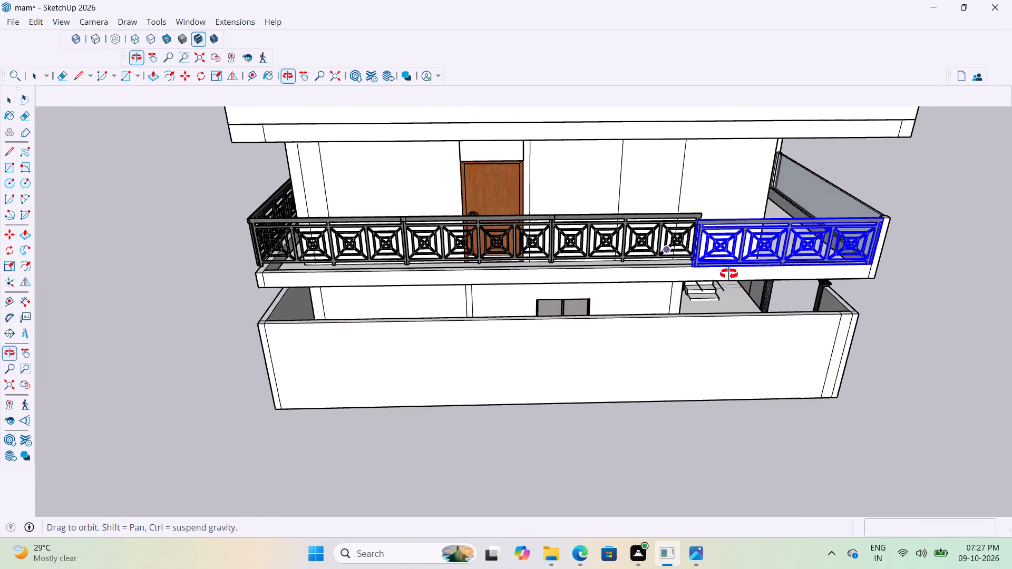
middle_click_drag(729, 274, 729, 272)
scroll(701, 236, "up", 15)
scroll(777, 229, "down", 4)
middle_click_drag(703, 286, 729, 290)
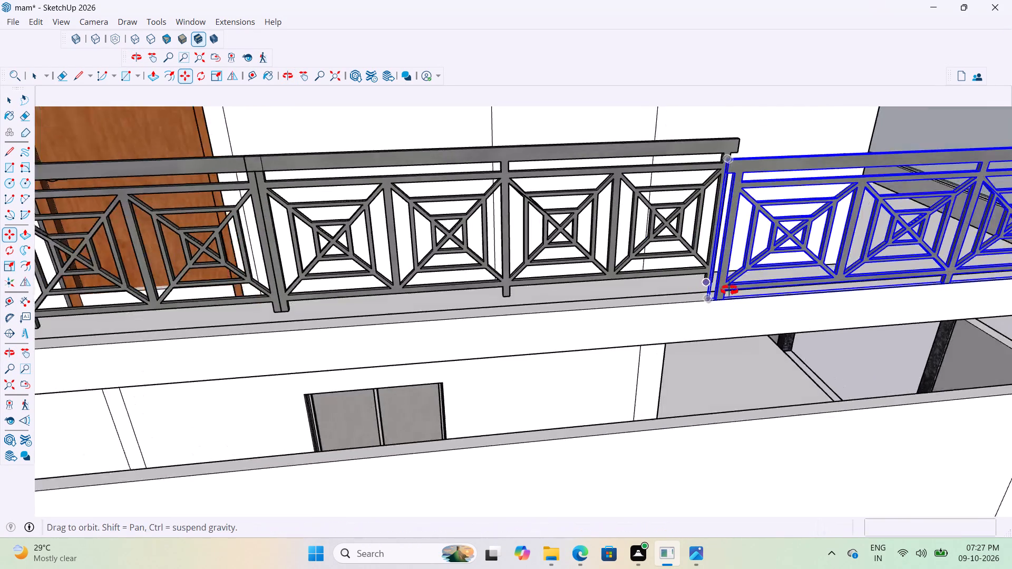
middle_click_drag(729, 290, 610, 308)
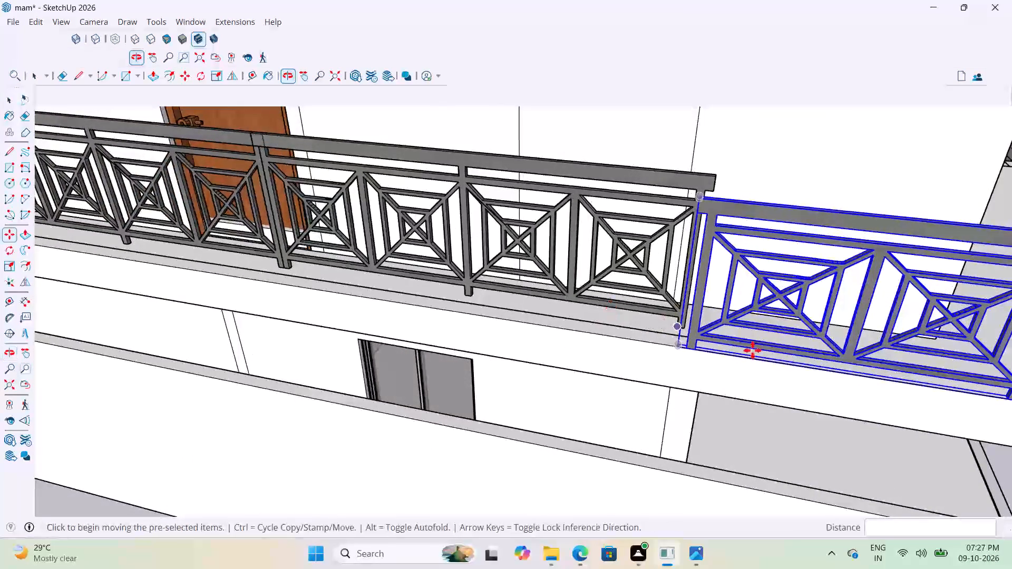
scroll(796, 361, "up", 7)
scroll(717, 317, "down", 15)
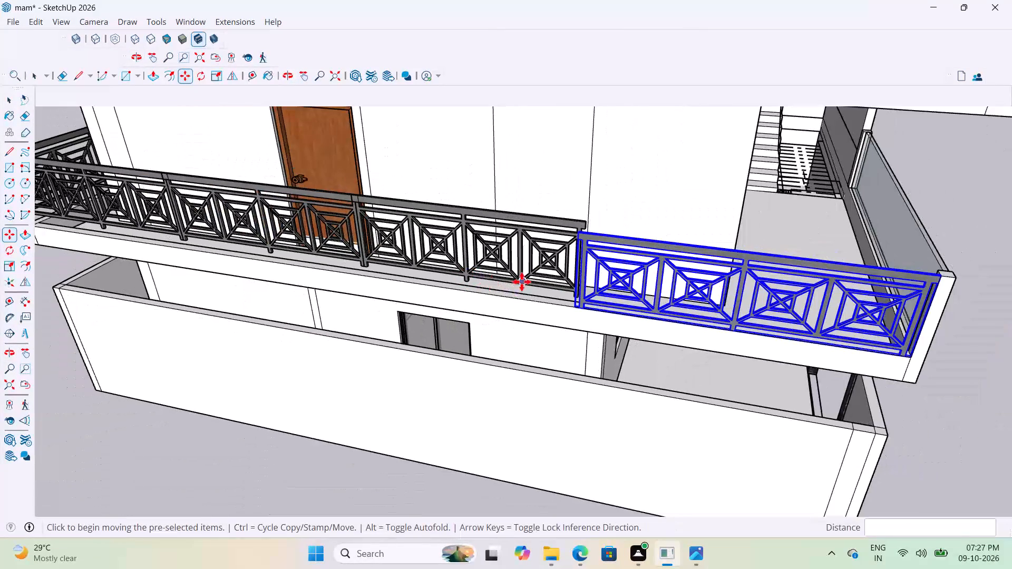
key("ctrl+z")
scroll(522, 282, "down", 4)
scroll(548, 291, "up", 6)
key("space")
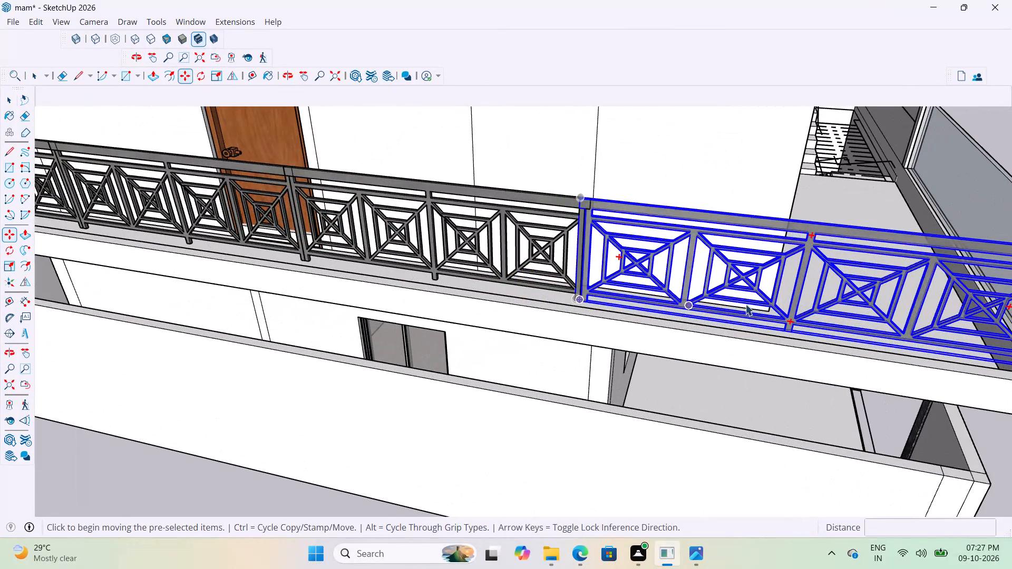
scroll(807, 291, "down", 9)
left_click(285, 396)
Examine how the balcony railing sits along the slab edges and around the far corner.
scroll(248, 242, "up", 5)
middle_click_drag(260, 233, 417, 187)
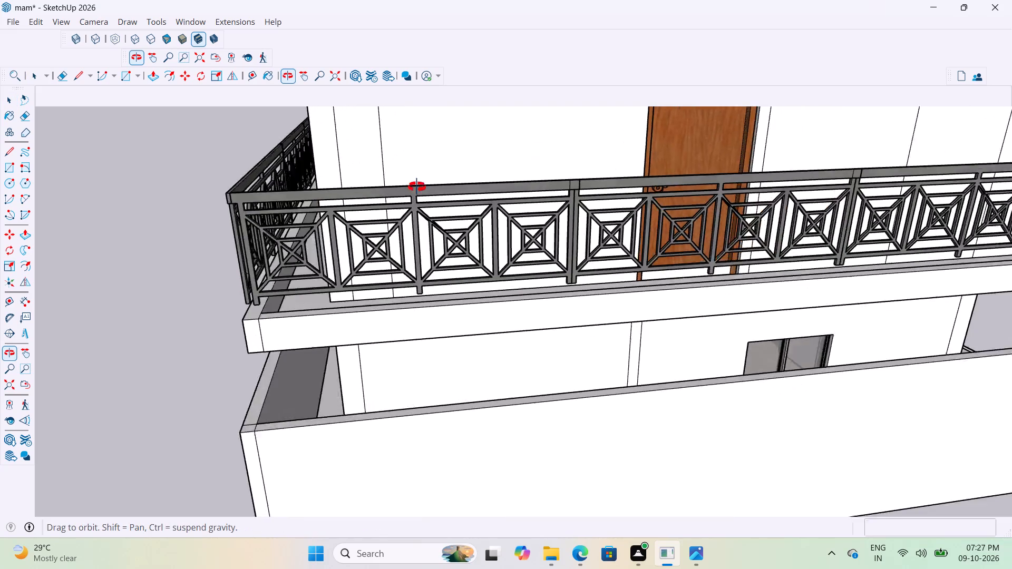
middle_click_drag(417, 187, 416, 194)
middle_click_drag(216, 308, 318, 268)
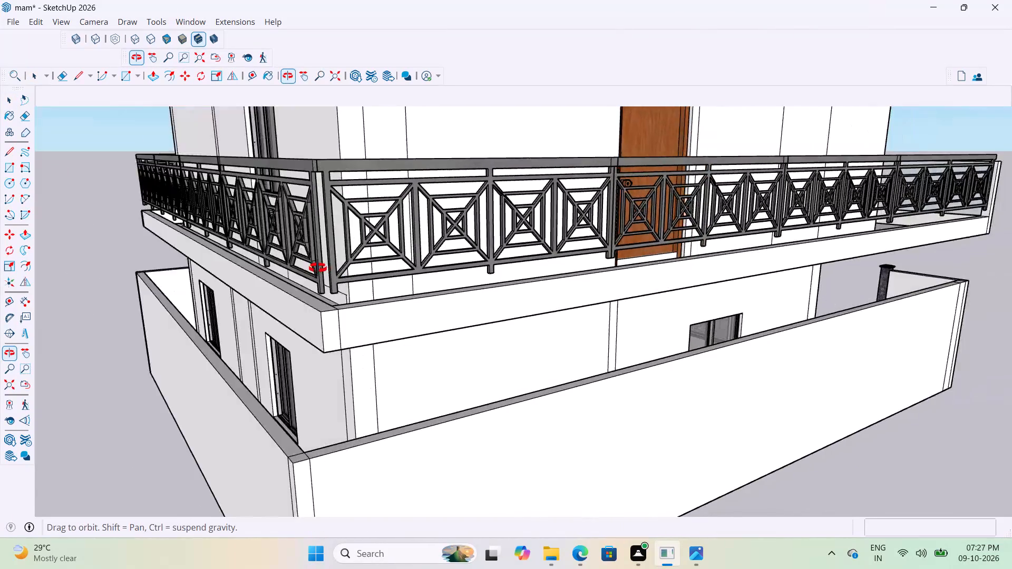
middle_click_drag(318, 268, 429, 262)
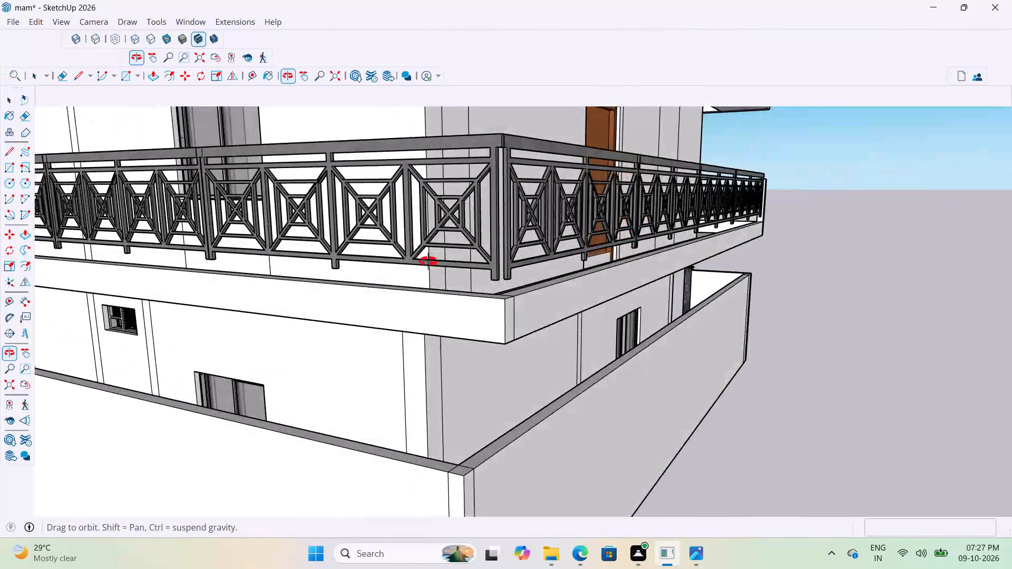
middle_click_drag(429, 262, 480, 286)
scroll(411, 290, "down", 19)
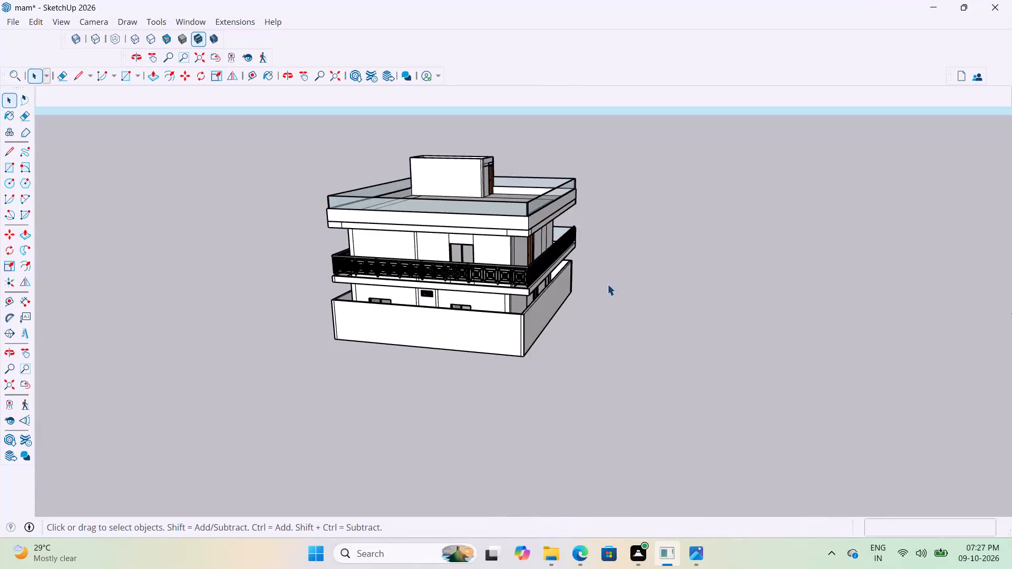
middle_click_drag(523, 285, 140, 292)
Place a guide line 2" in from the outer edge of the balcony curb below the railing, near the white corner post.
scroll(647, 270, "up", 20)
scroll(647, 270, "up", 1)
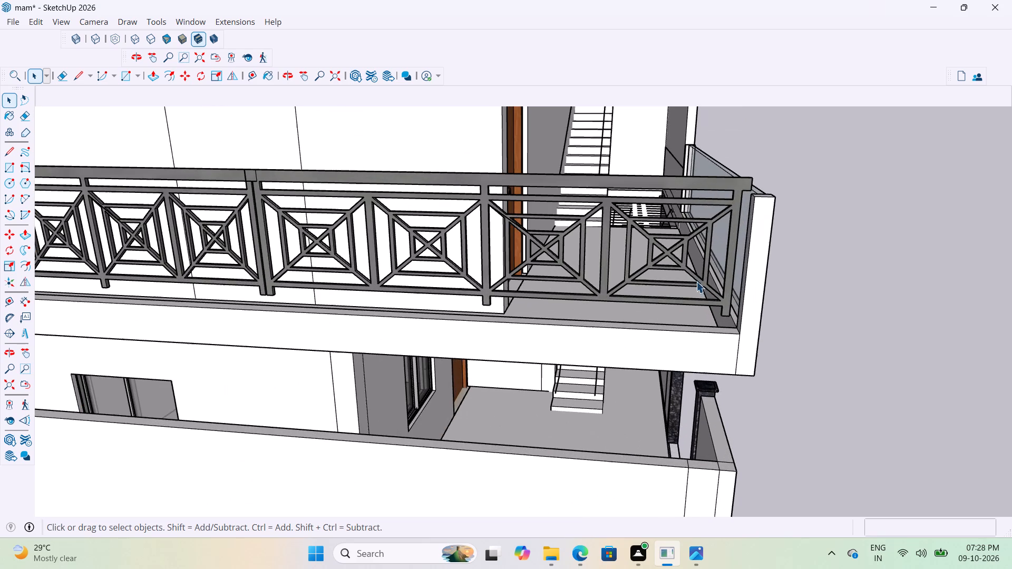
middle_click_drag(772, 337, 745, 339)
scroll(692, 335, "up", 8)
middle_click_drag(733, 331, 810, 378)
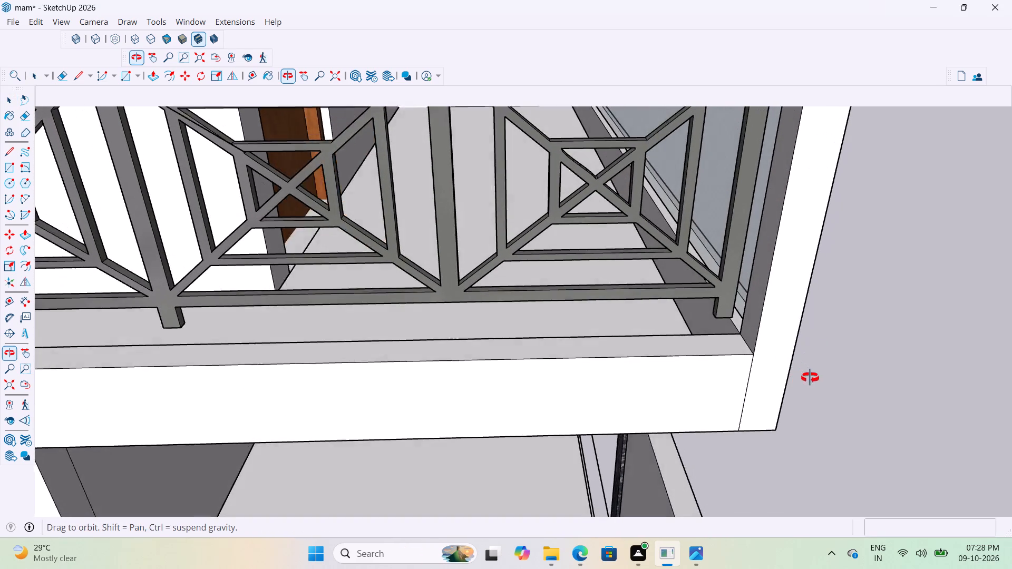
middle_click_drag(810, 378, 828, 404)
scroll(743, 365, "up", 3)
key("t")
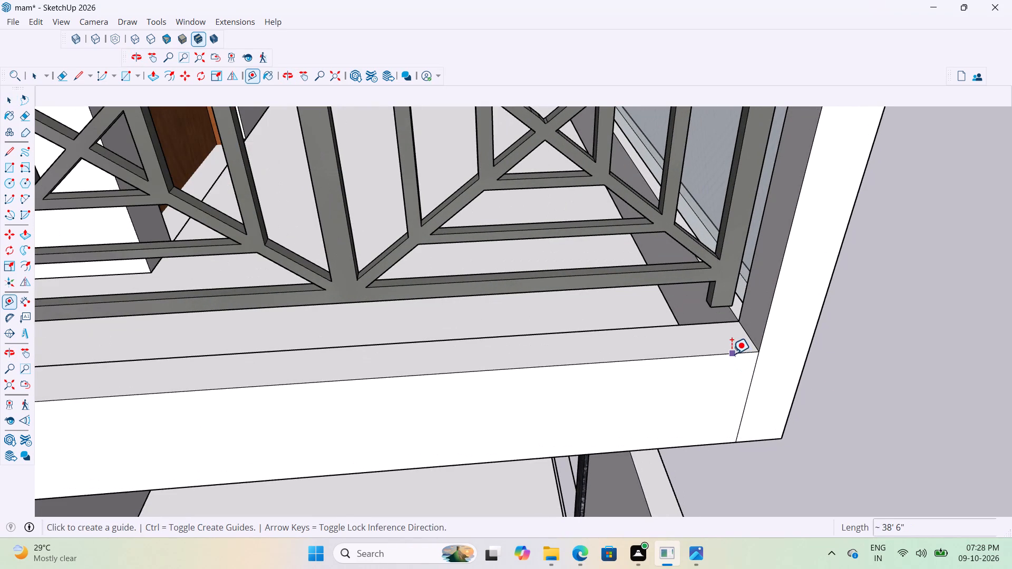
left_click(732, 354)
type("2\"")
key("Return")
scroll(783, 362, "down", 2)
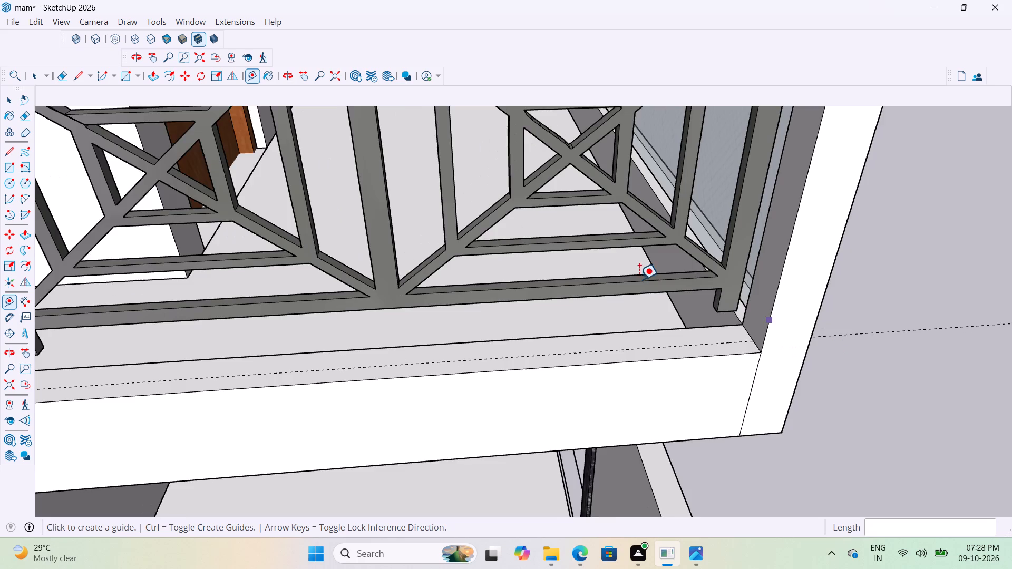
Move all four railing sections on the balcony side with the wooden door about 4 3/4" outward onto the curb's guide line.
scroll(639, 280, "down", 2)
middle_click_drag(718, 347, 747, 362)
scroll(762, 330, "up", 2)
key("space")
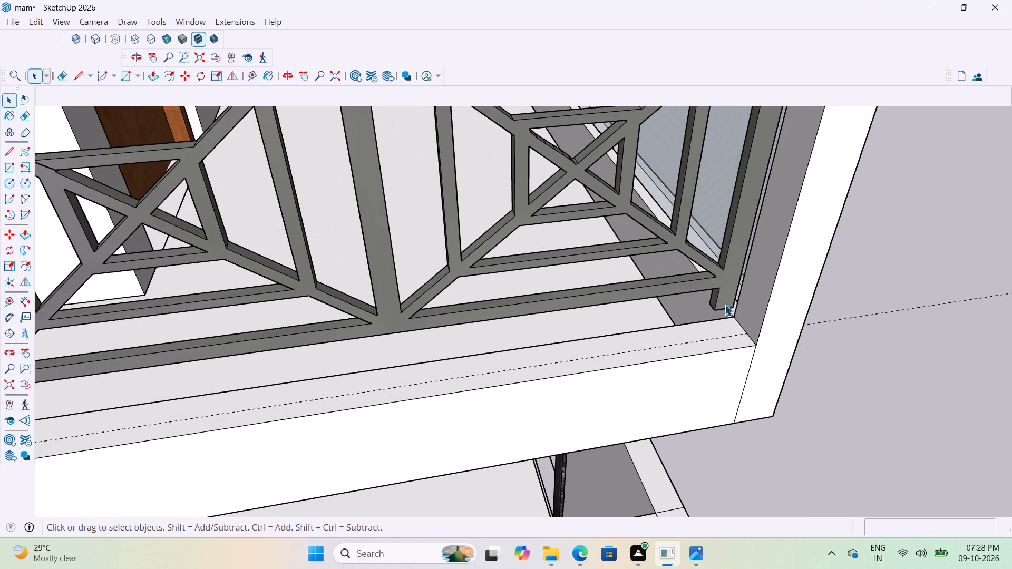
left_click(725, 305)
scroll(748, 357, "down", 14)
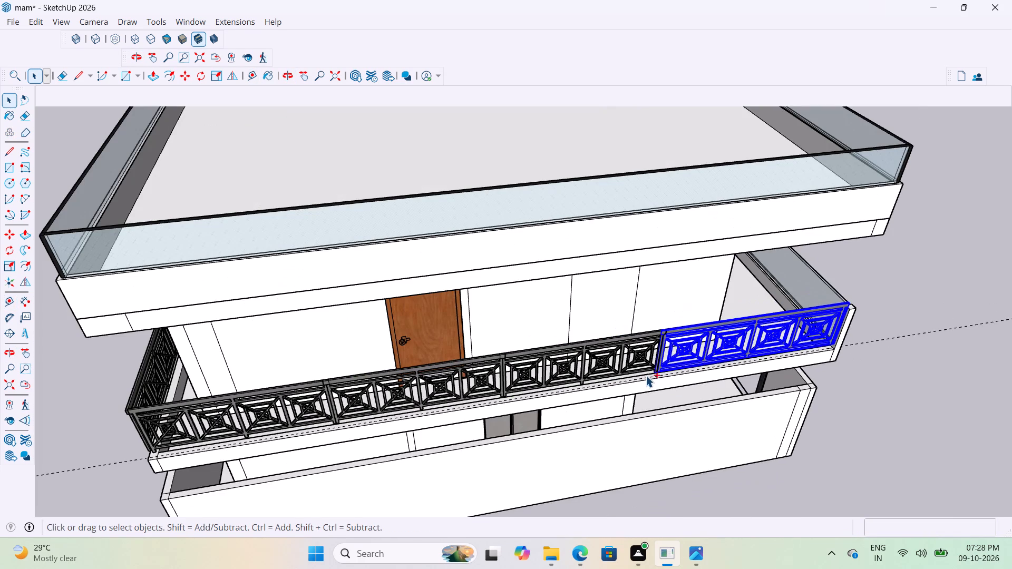
left_click(616, 362, "ctrl")
left_click(463, 381, "ctrl")
left_click(289, 417, "ctrl")
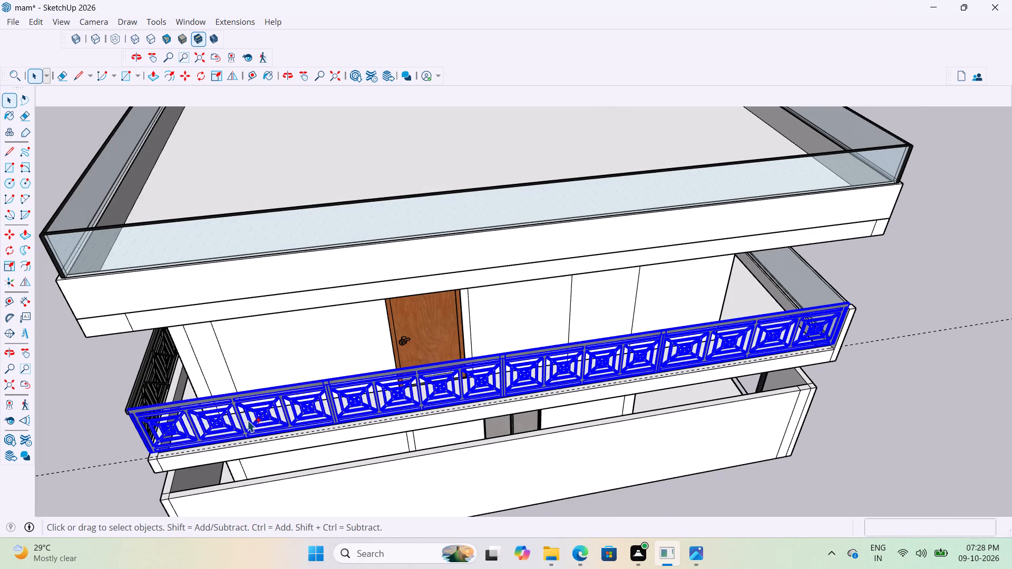
scroll(823, 357, "up", 12, "ctrl")
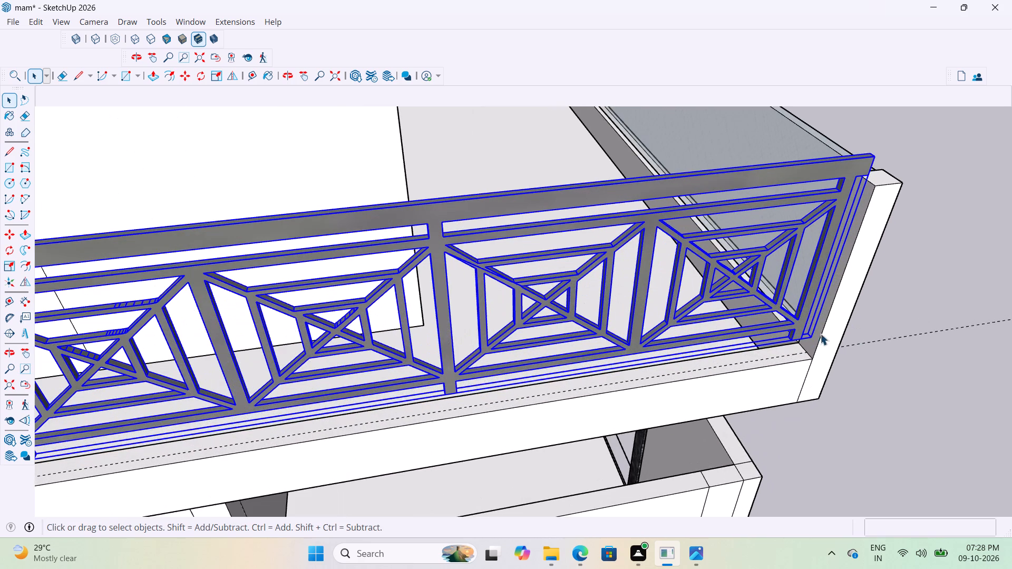
key("m")
scroll(812, 333, "up", 6)
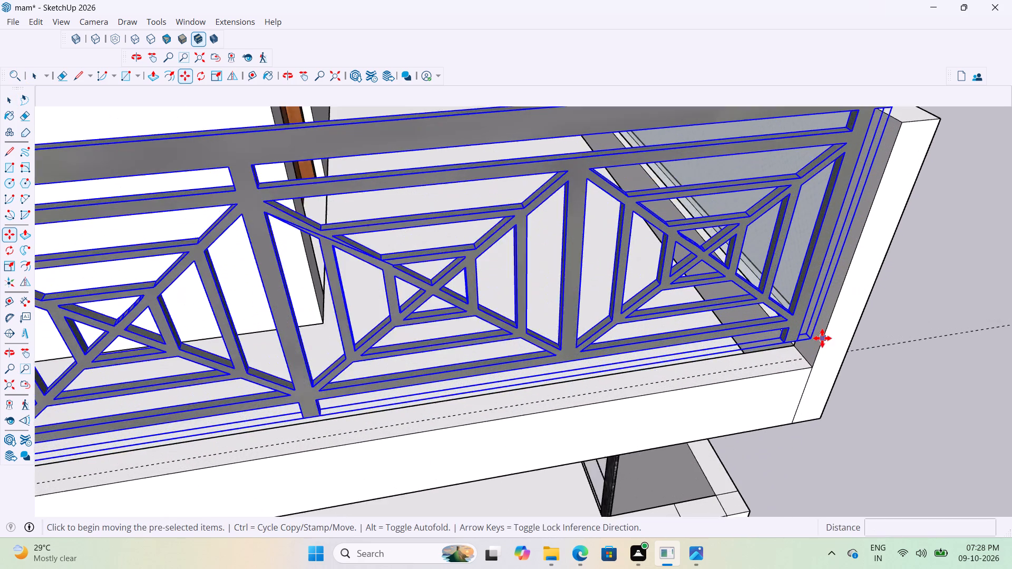
scroll(822, 338, "up", 5)
left_click(794, 338)
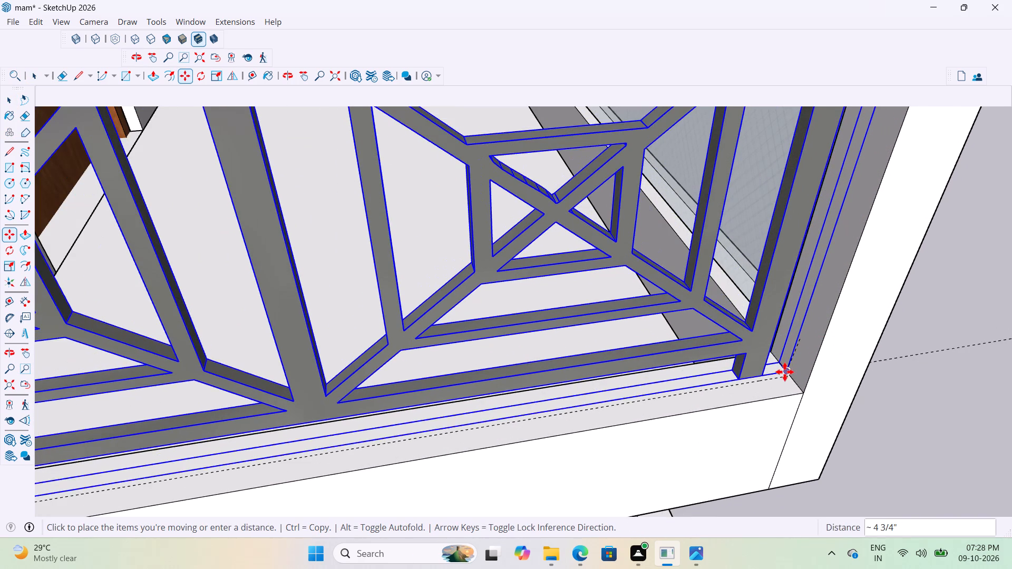
left_click(785, 375)
scroll(914, 344, "down", 15)
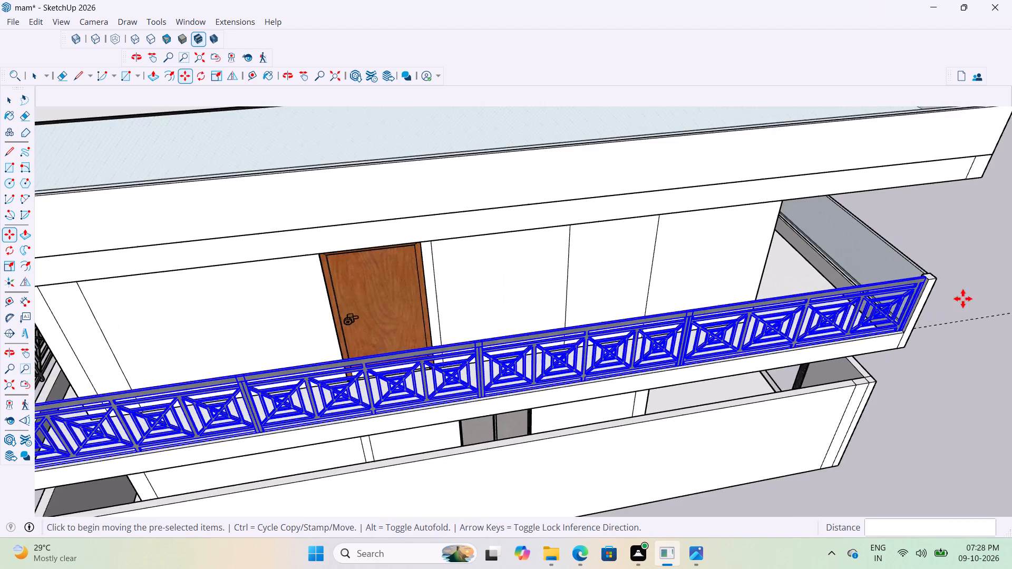
scroll(967, 290, "down", 10)
scroll(766, 391, "up", 2)
key("space")
left_click(721, 419)
Place a guide line 2" in from the outer curb edge on the adjoining balcony side, around the corner from the door side.
scroll(688, 311, "up", 3)
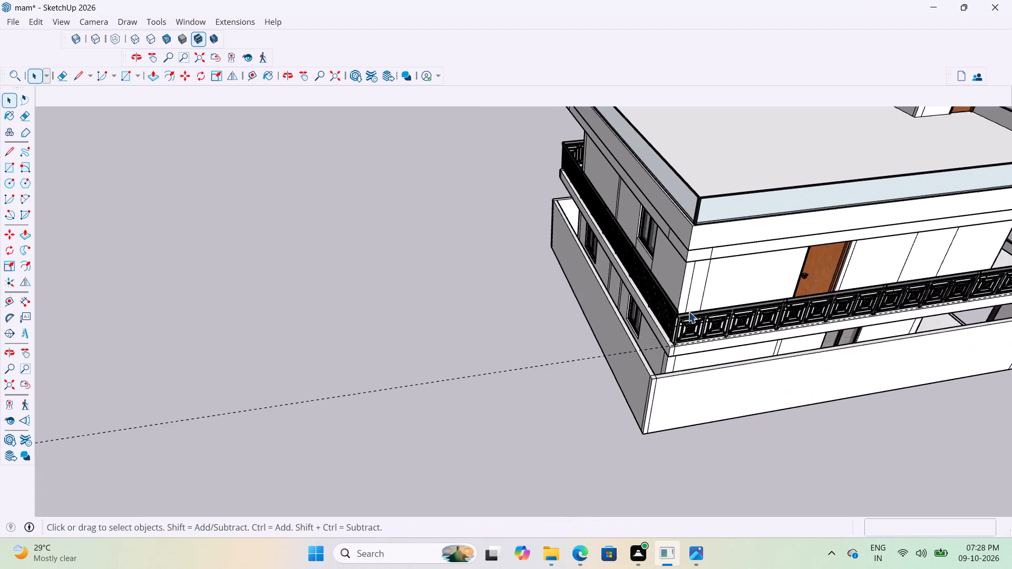
scroll(688, 311, "up", 5)
middle_click_drag(688, 311, 881, 281)
scroll(793, 254, "up", 6)
middle_click_drag(698, 259, 849, 272)
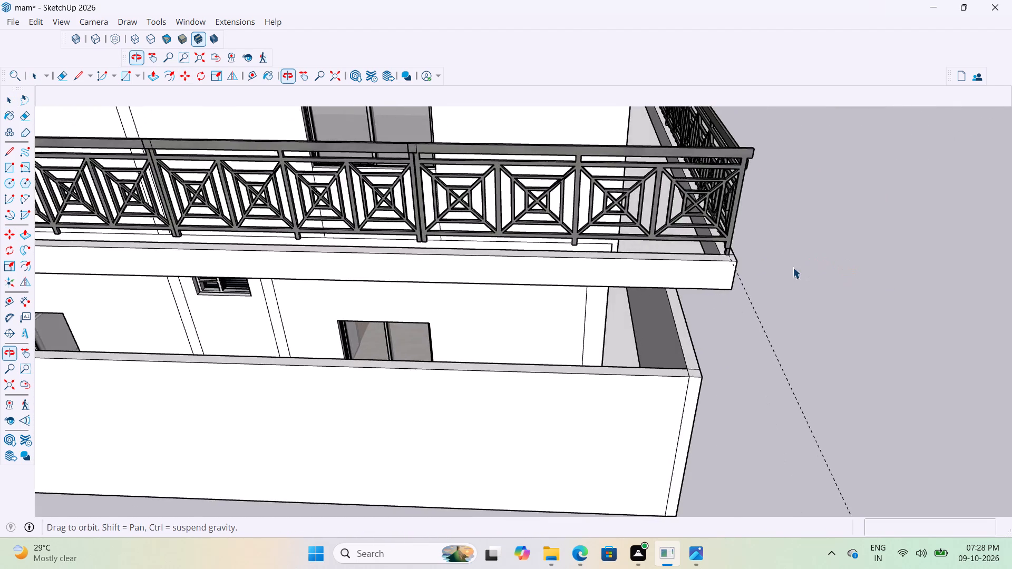
scroll(792, 267, "up", 4)
scroll(850, 321, "down", 4)
key("t")
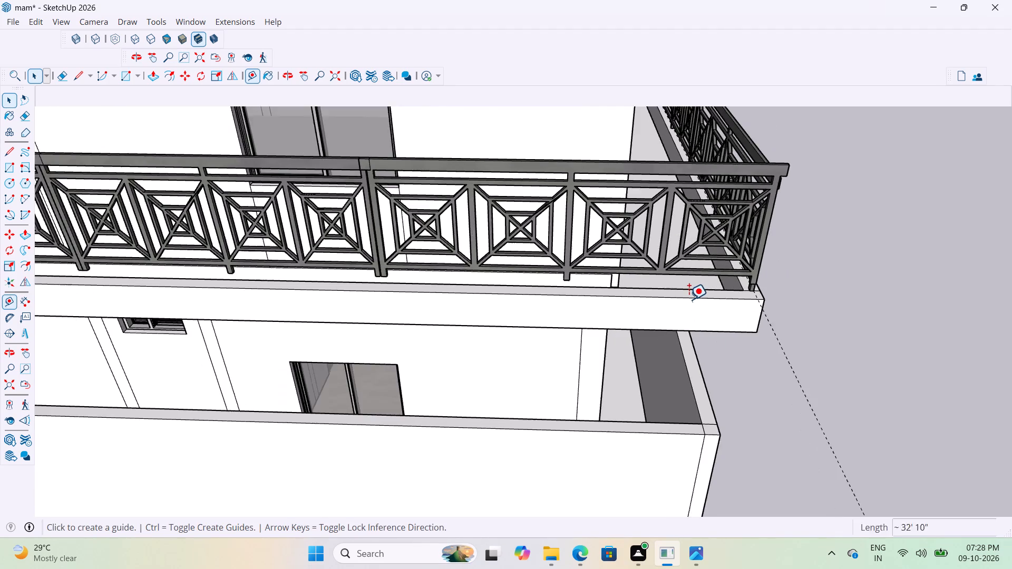
scroll(689, 300, "up", 10)
scroll(876, 278, "up", 3)
scroll(826, 297, "up", 1)
scroll(826, 301, "down", 4)
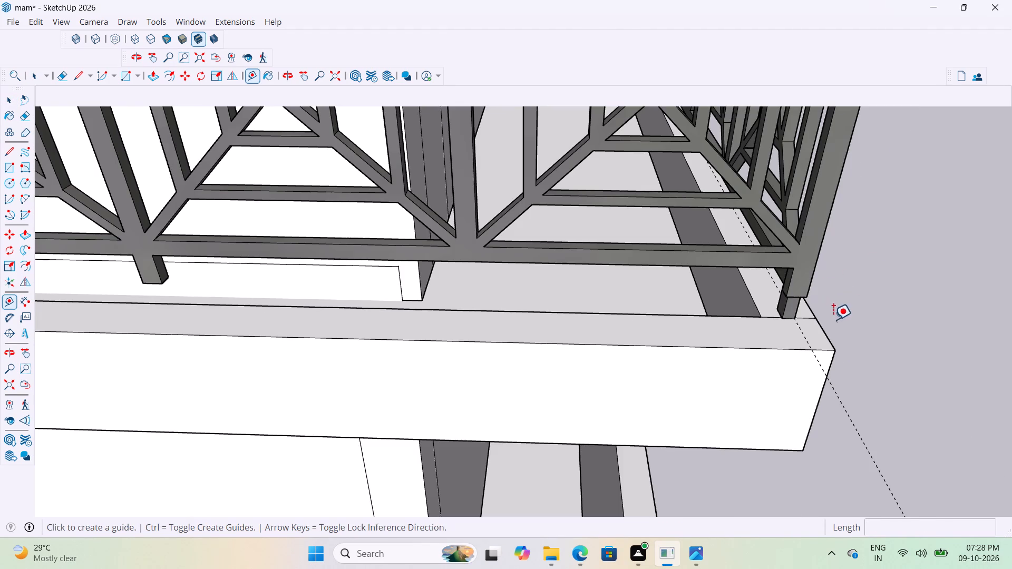
left_click(762, 349)
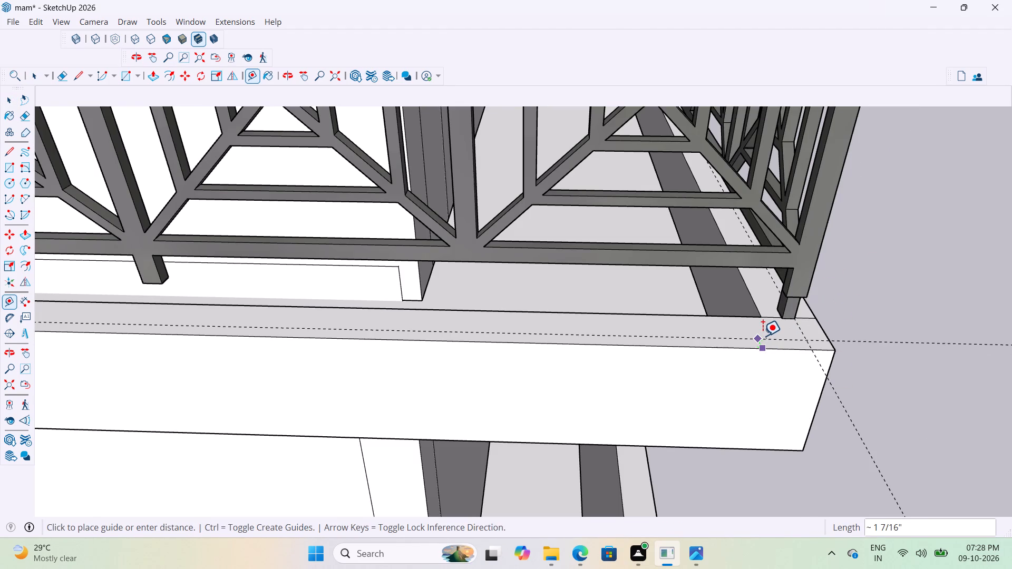
type("2\"")
key("Return")
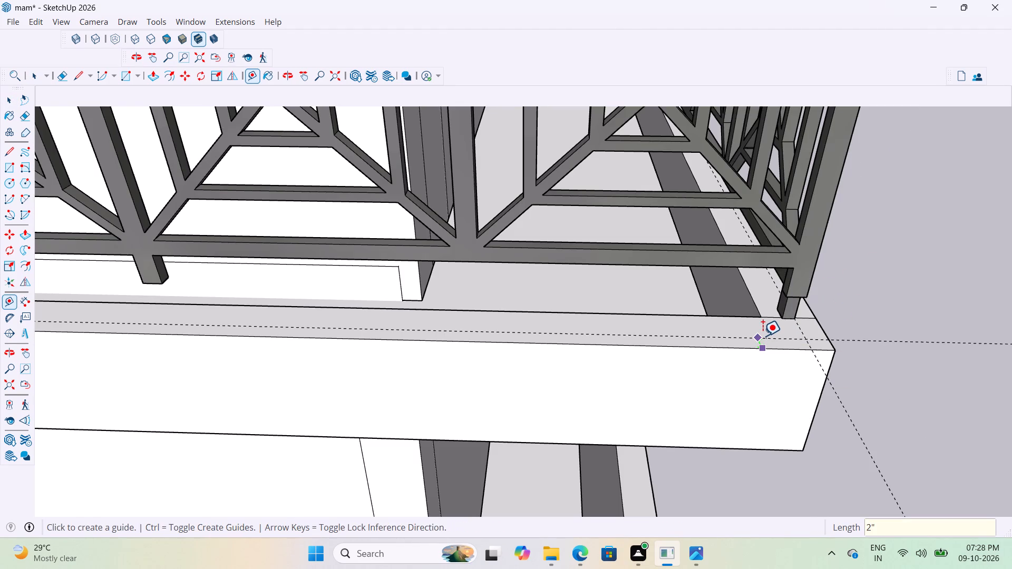
scroll(780, 453, "down", 14)
key("space")
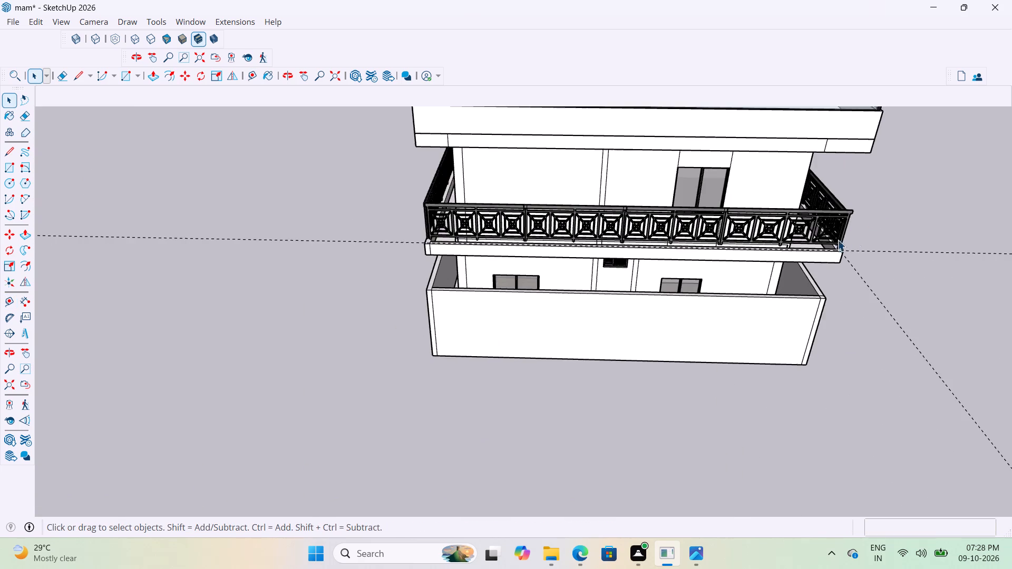
Move the four railing sections of this adjoining side about 5 1/8" outward, snapping their end post to the door-side railing's corner post.
scroll(838, 240, "up", 6)
left_click(817, 229)
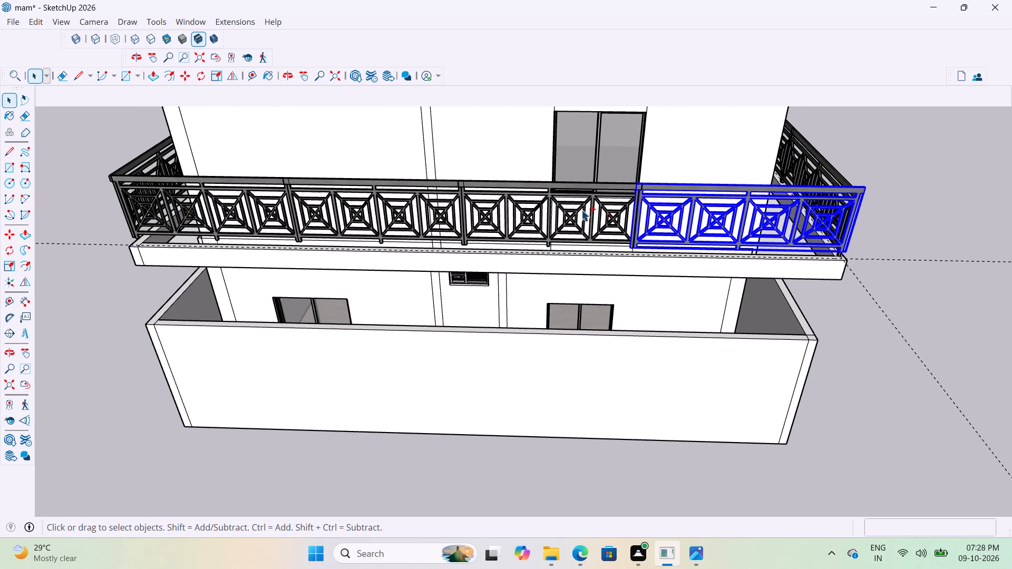
left_click(577, 212, "ctrl")
left_click(387, 203, "ctrl")
left_click(229, 224, "ctrl")
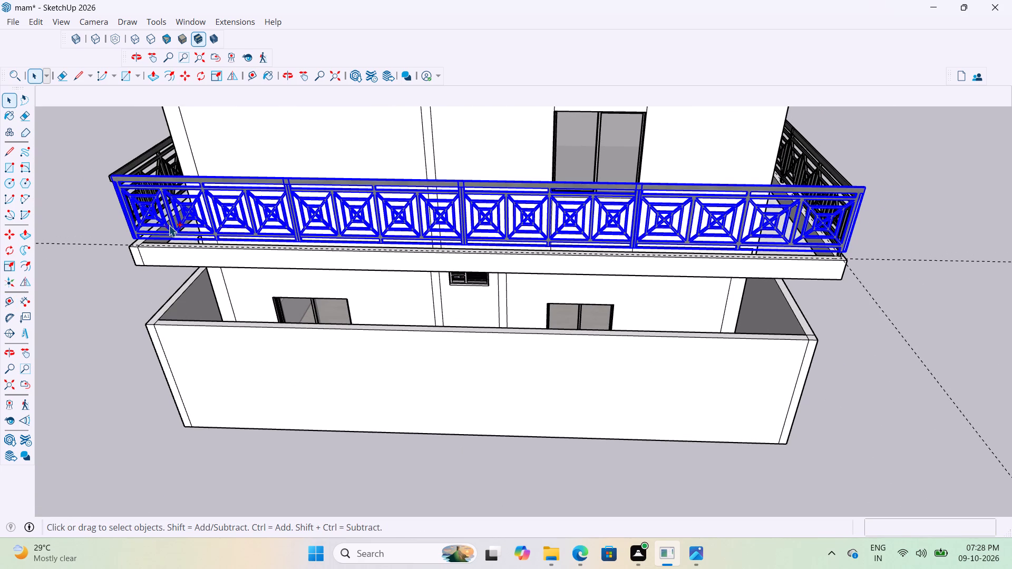
scroll(863, 219, "up", 6)
key("m")
scroll(781, 299, "up", 1)
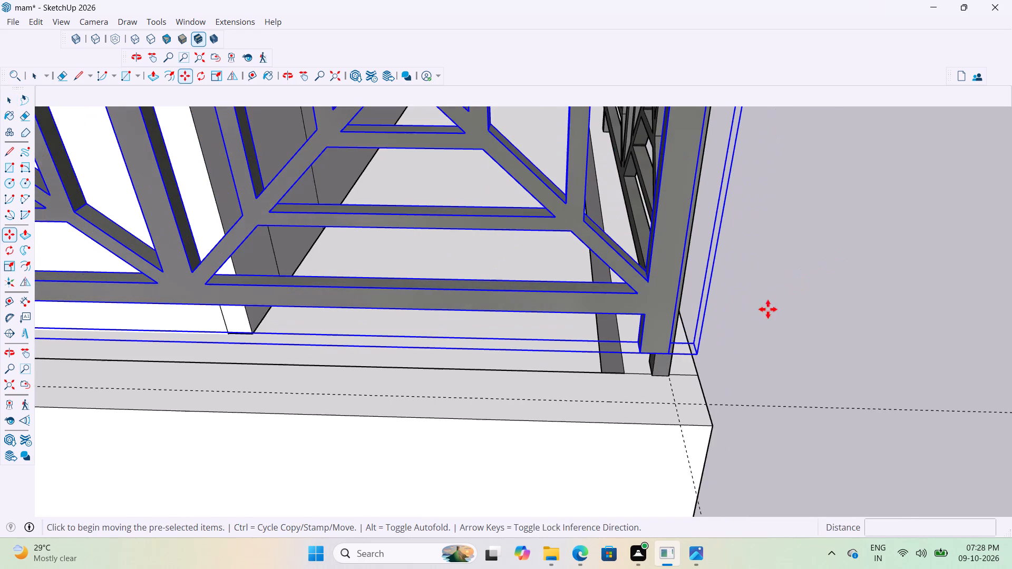
scroll(657, 364, "up", 4)
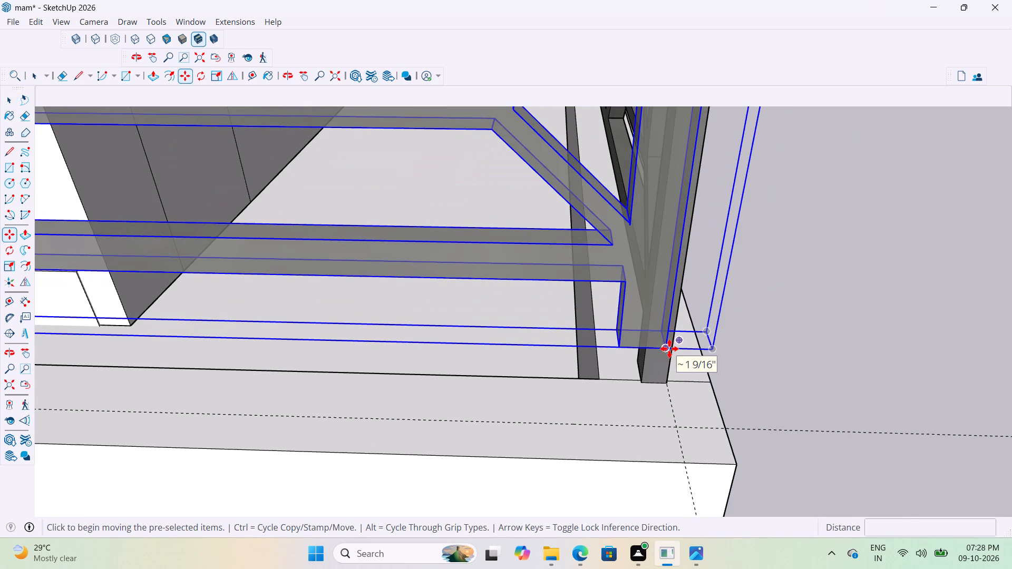
middle_click_drag(675, 339, 486, 323)
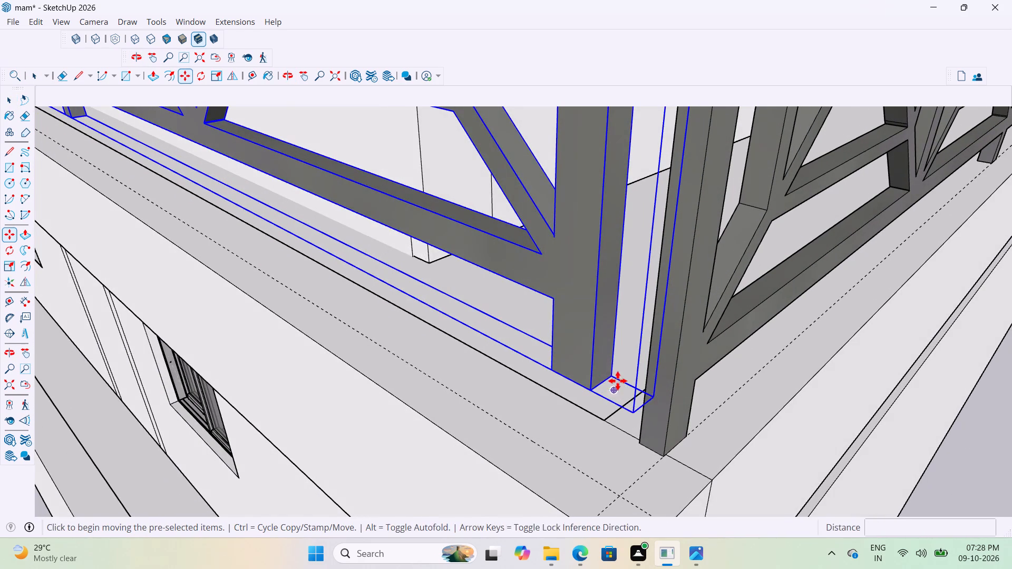
left_click(615, 375)
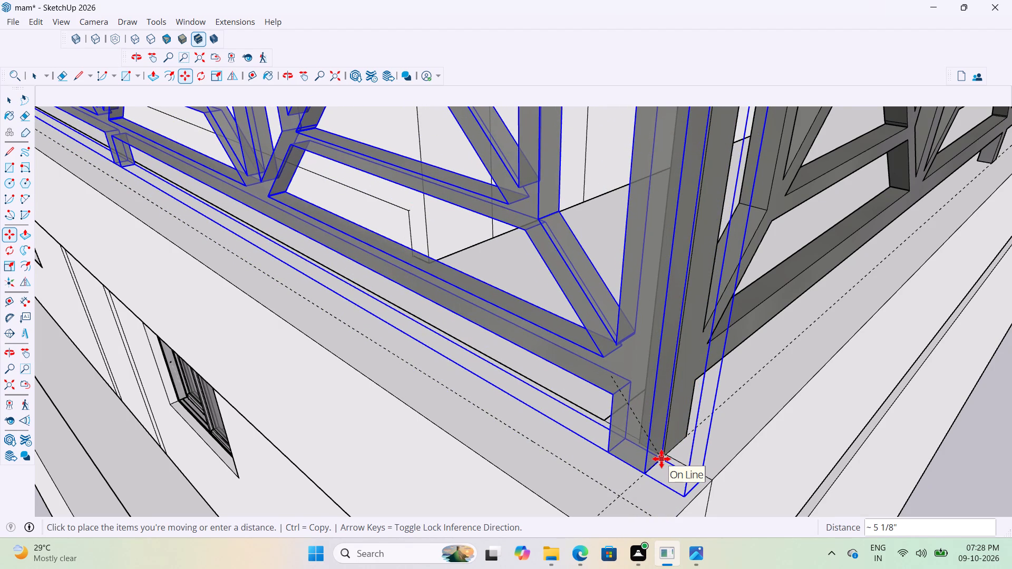
left_click(661, 459)
scroll(696, 453, "down", 20)
scroll(696, 453, "down", 5)
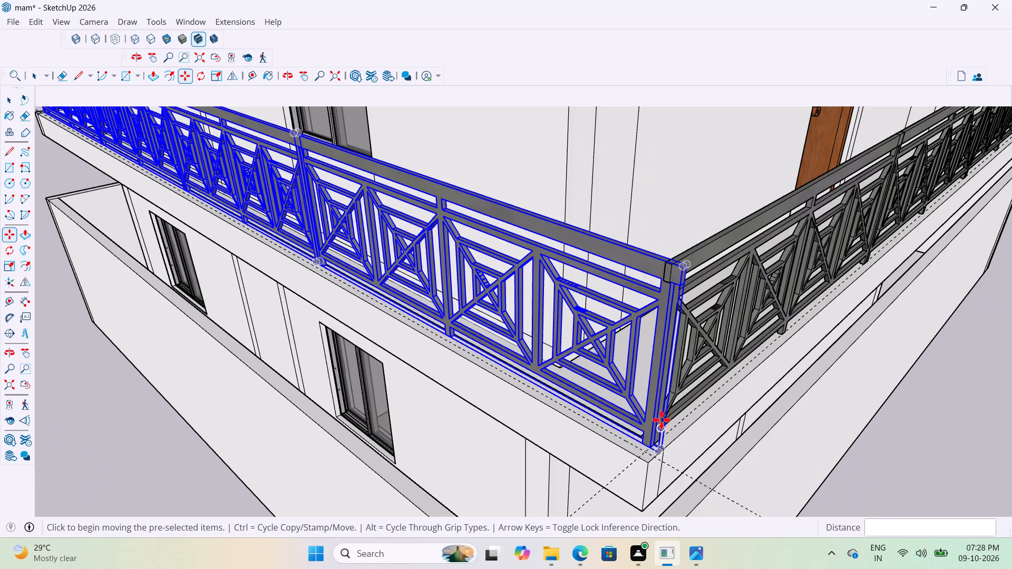
scroll(661, 420, "down", 10)
middle_click_drag(609, 413, 792, 400)
scroll(814, 375, "down", 10)
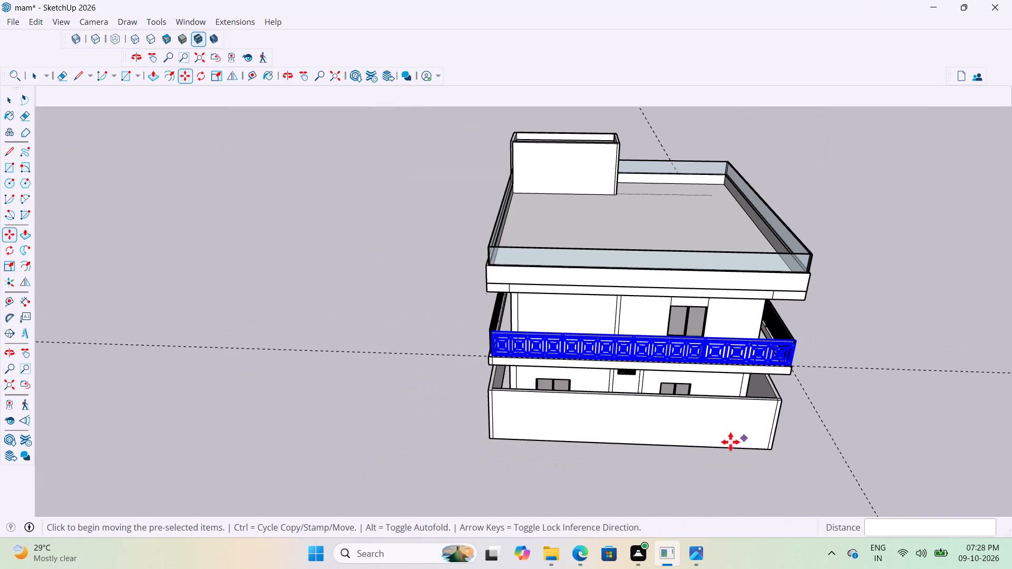
key("space")
left_click(669, 461)
Examine how the railings meet at the next balcony corner and along the side running to the stair tower.
scroll(500, 356, "up", 11)
scroll(552, 347, "up", 1)
middle_click_drag(580, 344, 700, 350)
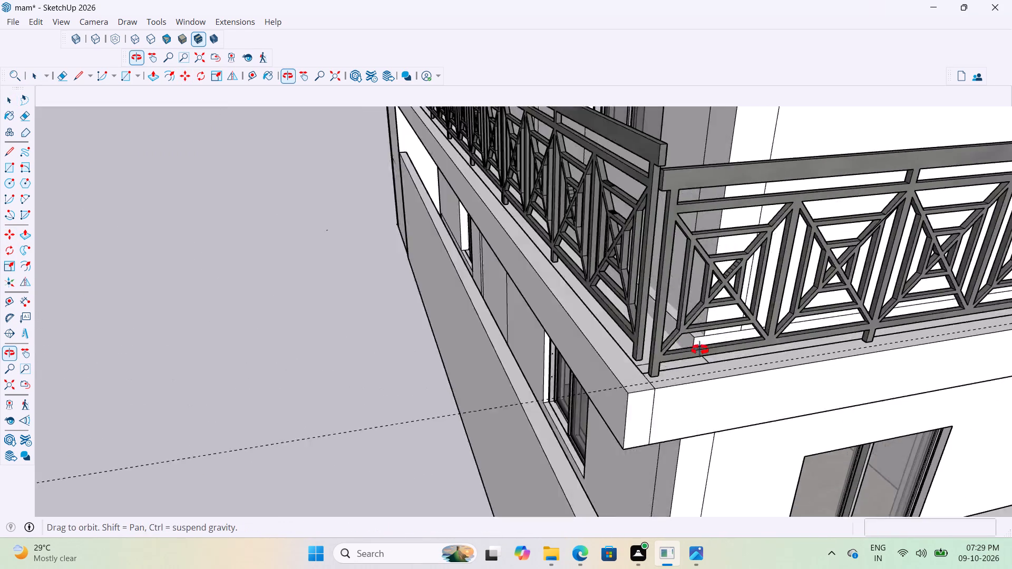
middle_click_drag(700, 350, 759, 370)
scroll(733, 349, "up", 6)
scroll(757, 391, "down", 10)
middle_click_drag(734, 355, 781, 356)
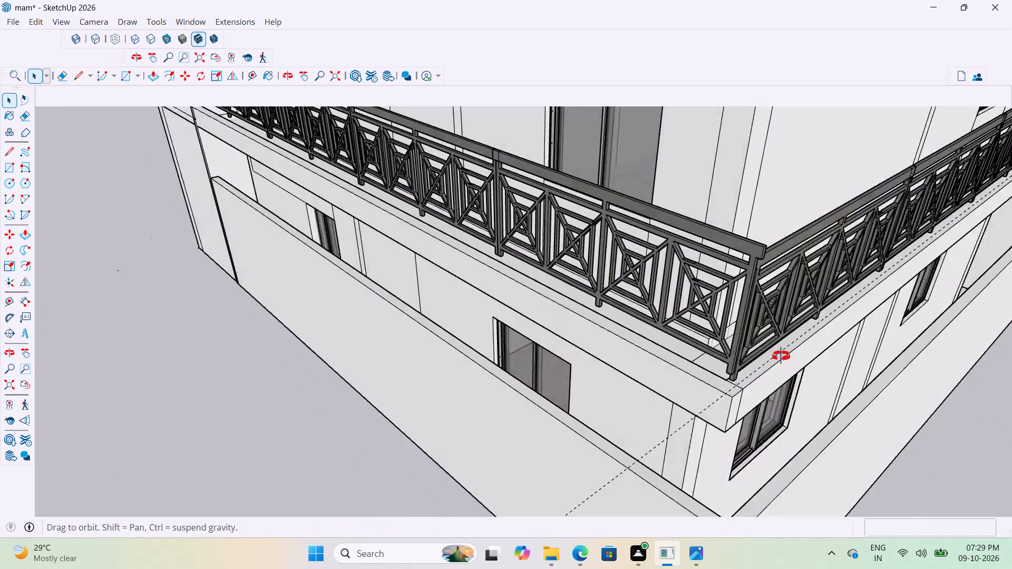
middle_click_drag(781, 356, 802, 362)
left_click(735, 283)
scroll(741, 384, "down", 3)
left_click(350, 482)
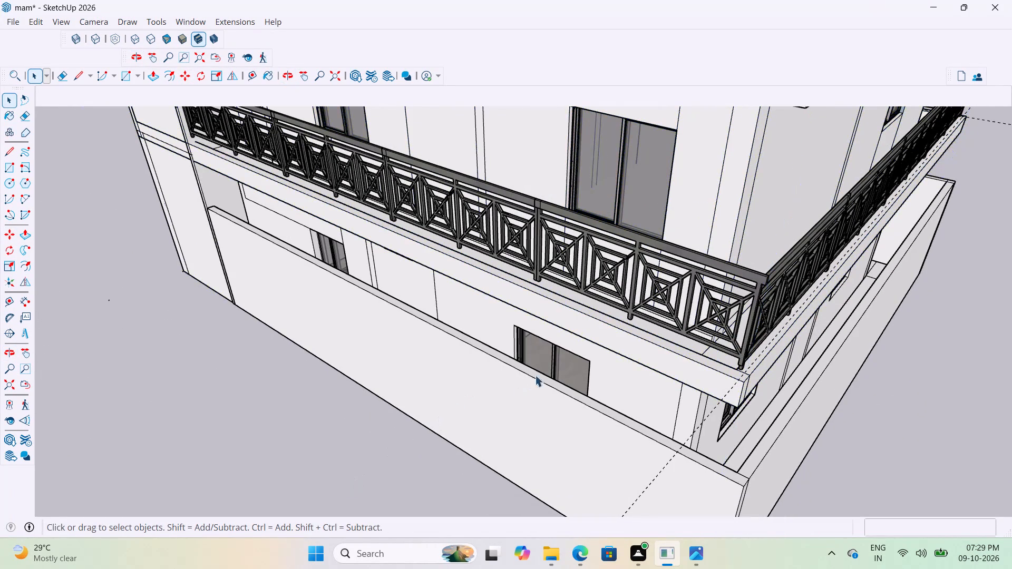
left_click(695, 313)
scroll(390, 448, "down", 8)
scroll(372, 461, "up", 2)
middle_click_drag(401, 457, 474, 465)
left_click(391, 480)
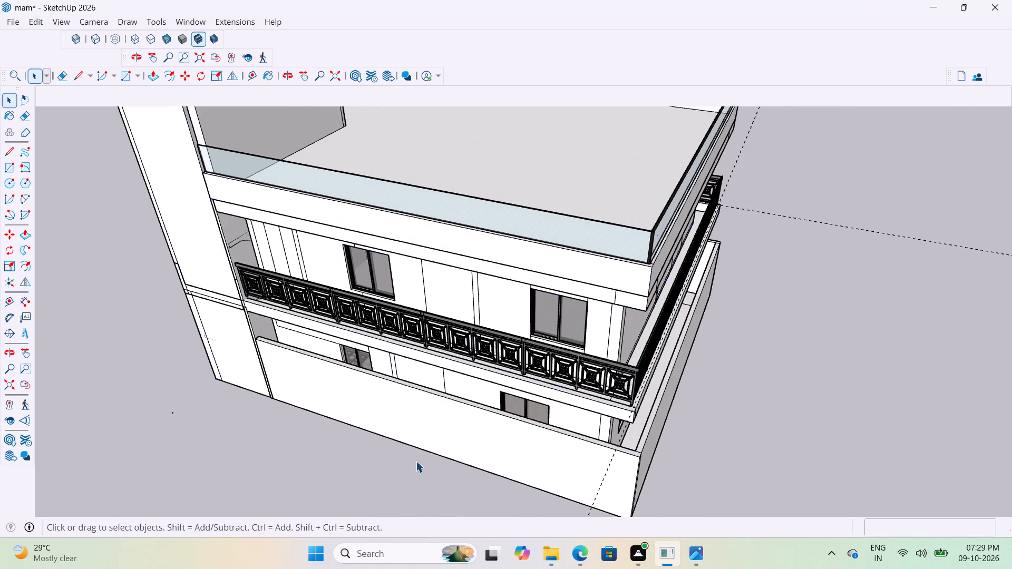
Move the four railing sections on the stair-tower side 5 1/4", snapping their end post to the adjoining railing's corner post.
left_click(584, 389)
scroll(577, 379, "up", 6)
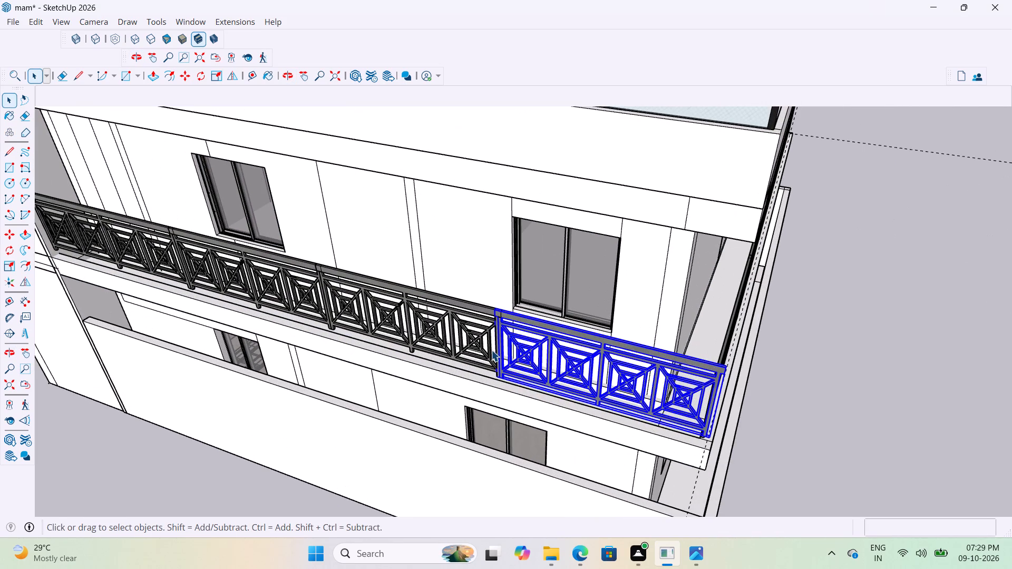
left_click(455, 347, "ctrl")
left_click(297, 296, "ctrl")
left_click(142, 252, "ctrl")
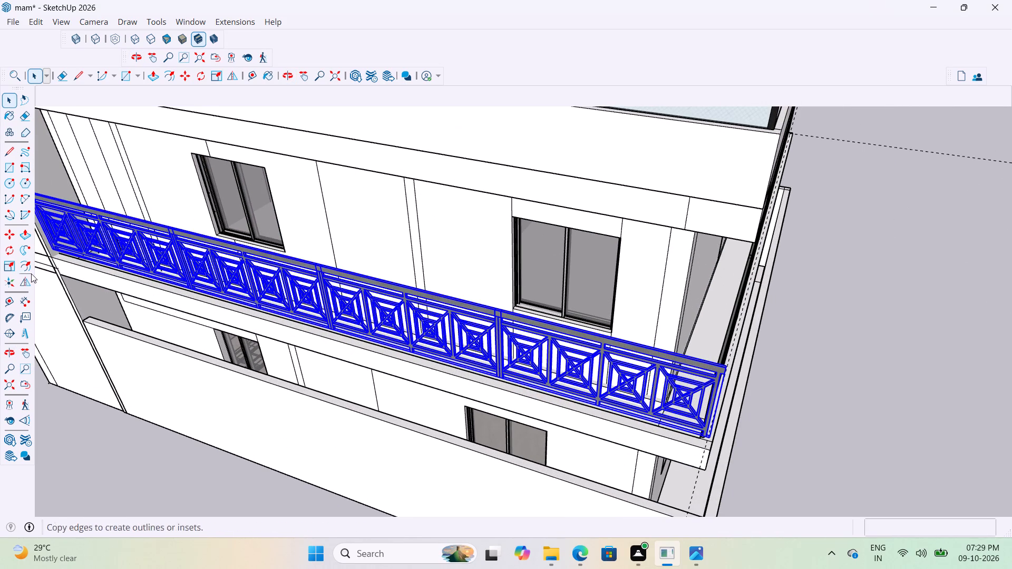
scroll(348, 326, "down", 3, "ctrl")
scroll(611, 477, "up", 19, "ctrl")
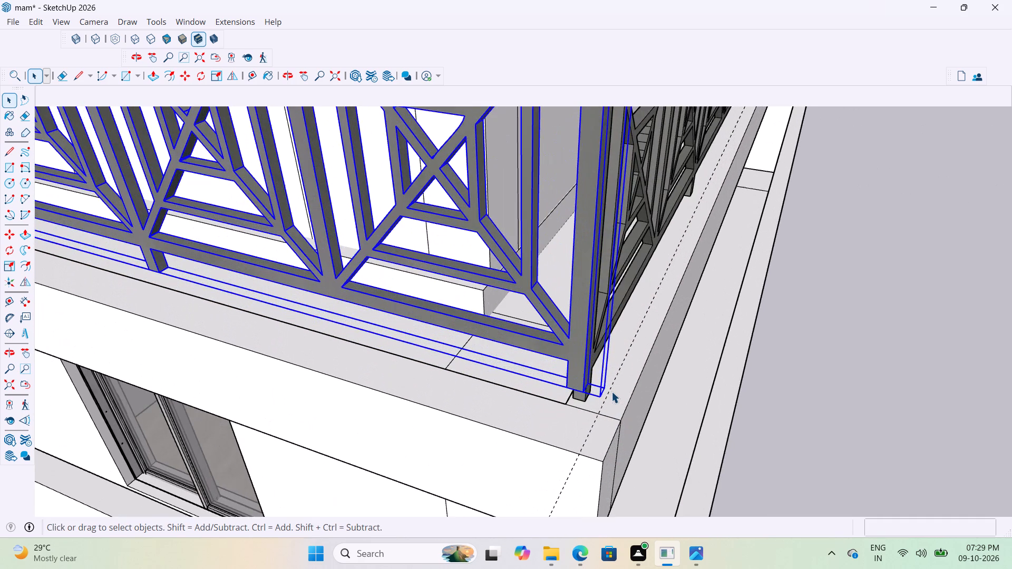
key("m")
scroll(600, 394, "up", 8)
middle_click_drag(601, 393, 540, 394)
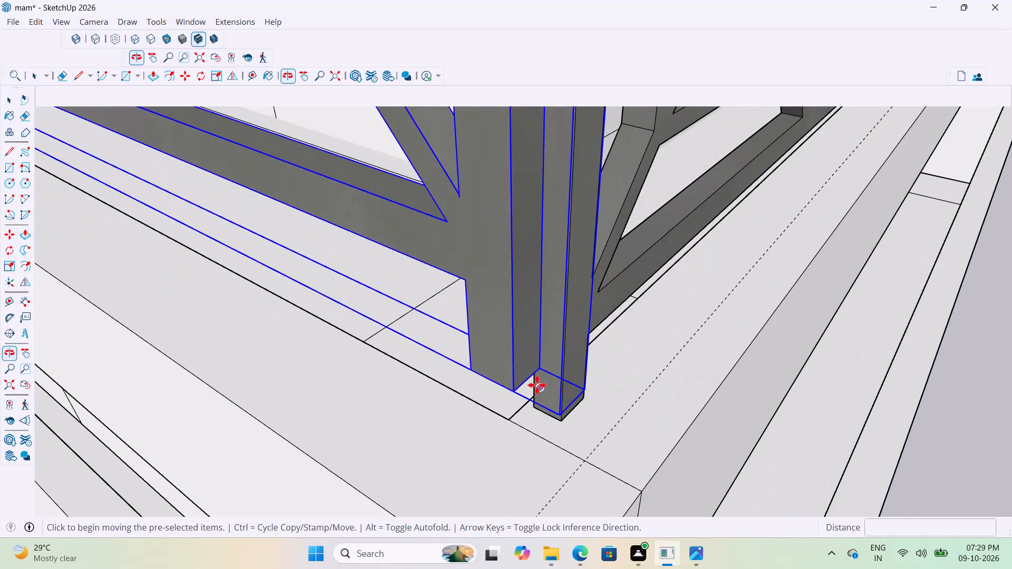
left_click(543, 367)
left_click(556, 423)
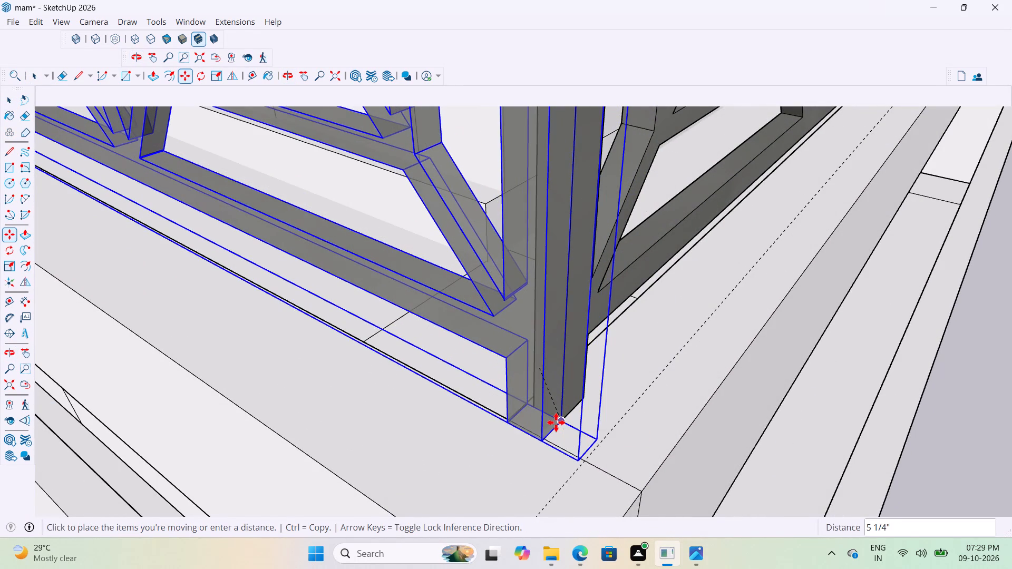
scroll(592, 419, "down", 20)
scroll(592, 419, "down", 13)
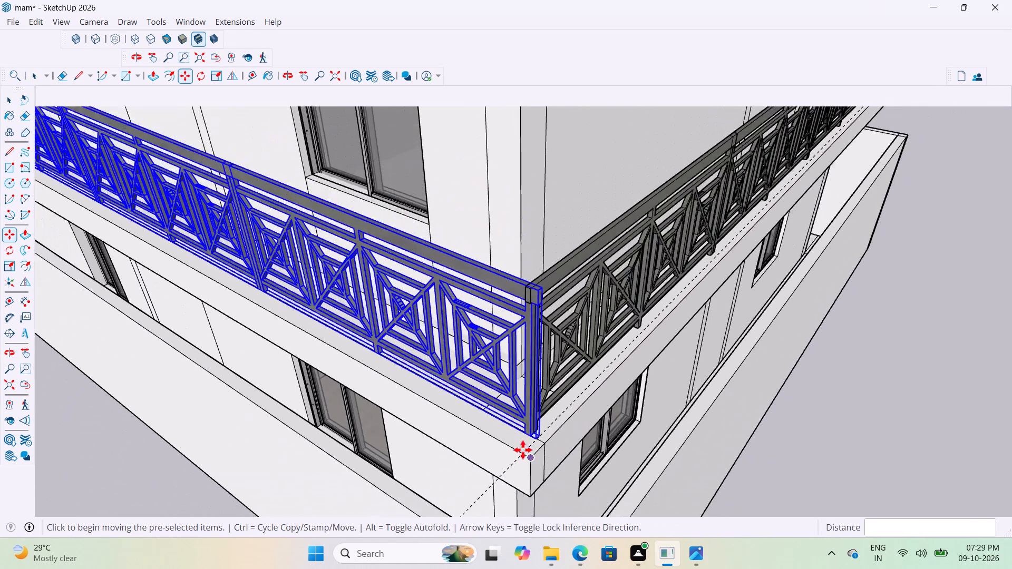
scroll(523, 450, "down", 20)
scroll(523, 450, "down", 3)
key("space")
left_click(713, 439)
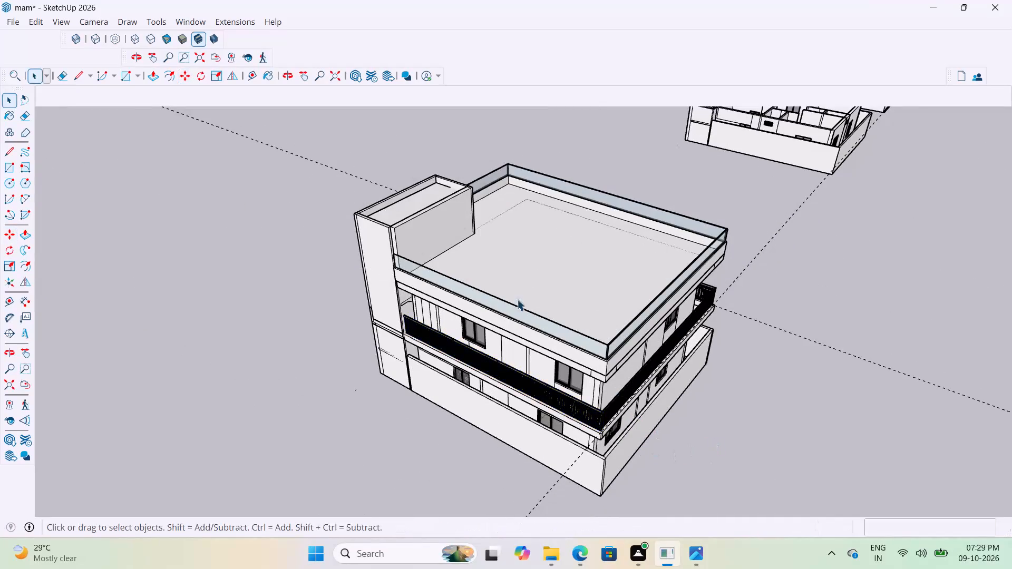
Delete all guide lines from the model.
left_click(32, 17)
left_click(85, 151)
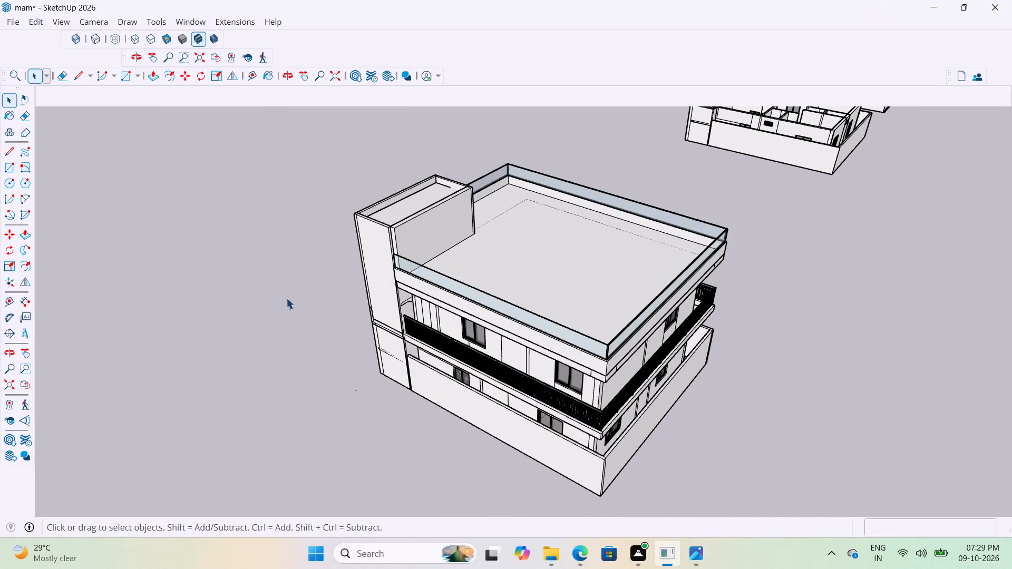
left_click(828, 329)
middle_click_drag(872, 336, 329, 273)
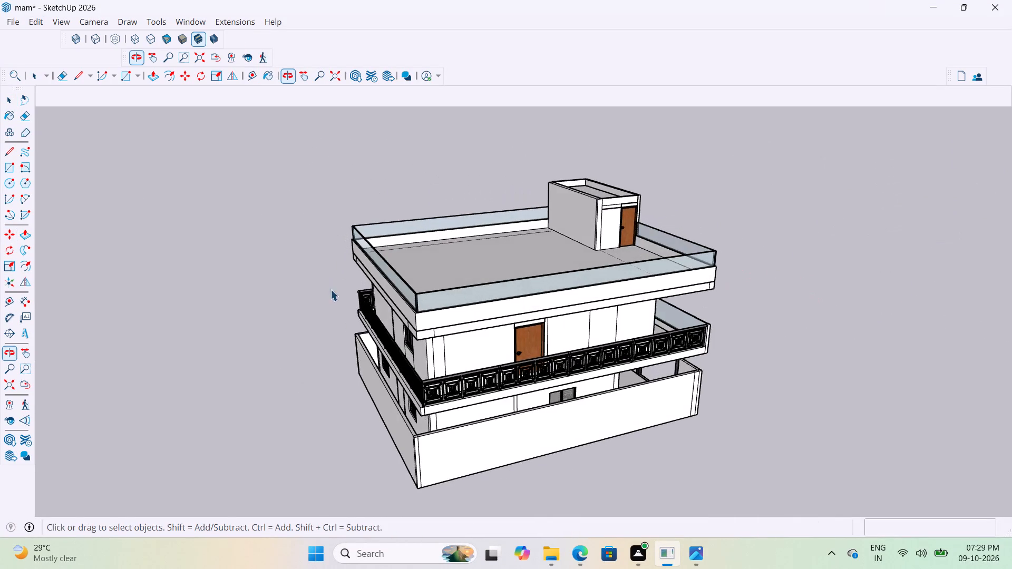
Examine the balcony's glass side, the stair tower and the ground-floor entrance with its staircase.
scroll(469, 378, "up", 3)
middle_click_drag(765, 339, 464, 342)
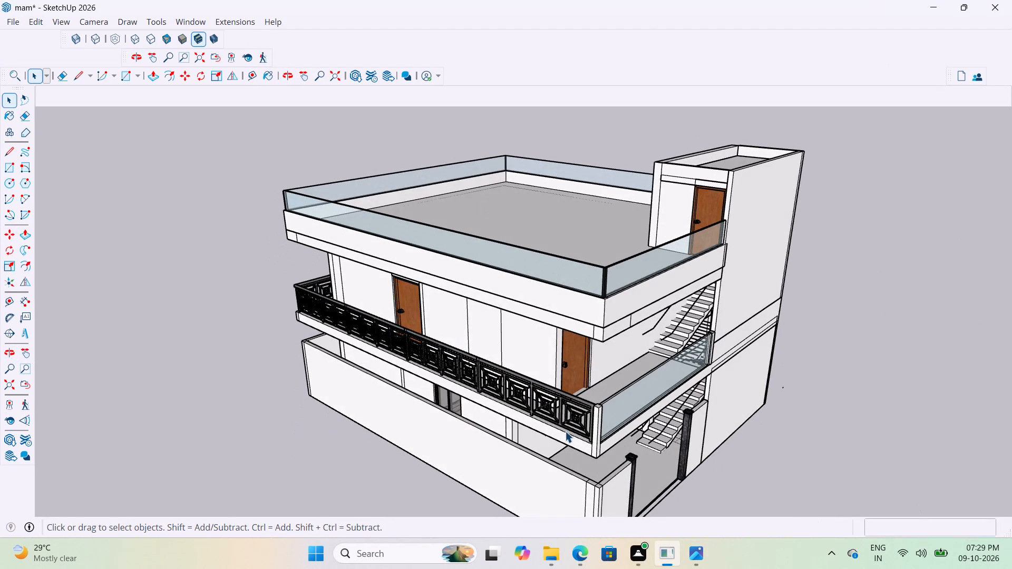
scroll(598, 460, "up", 2)
middle_click_drag(656, 397, 590, 370)
scroll(632, 321, "up", 3)
middle_click_drag(694, 319, 730, 328)
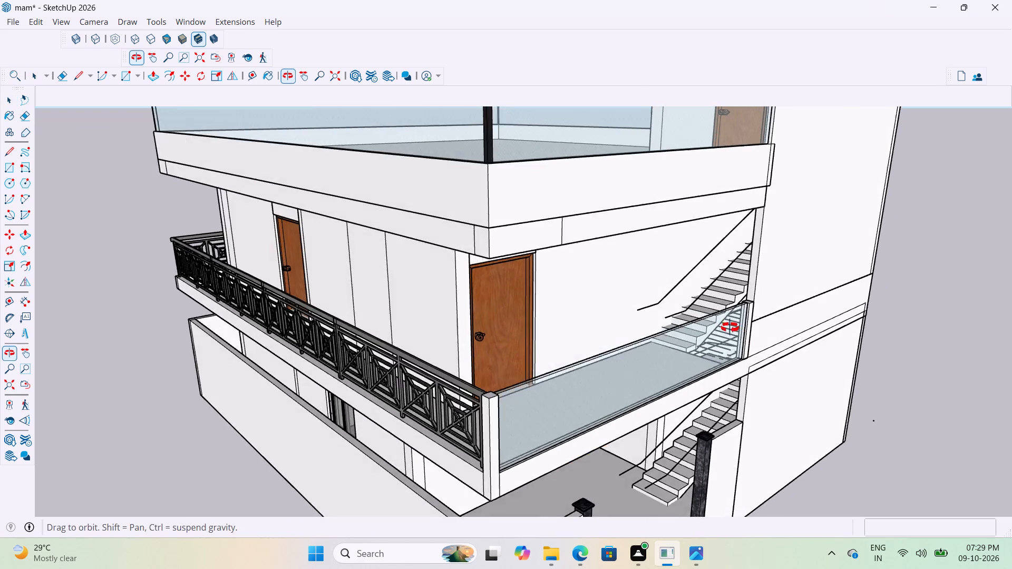
middle_click_drag(730, 328, 771, 360)
scroll(755, 325, "up", 7)
middle_click_drag(749, 333, 785, 355)
scroll(669, 335, "up", 7)
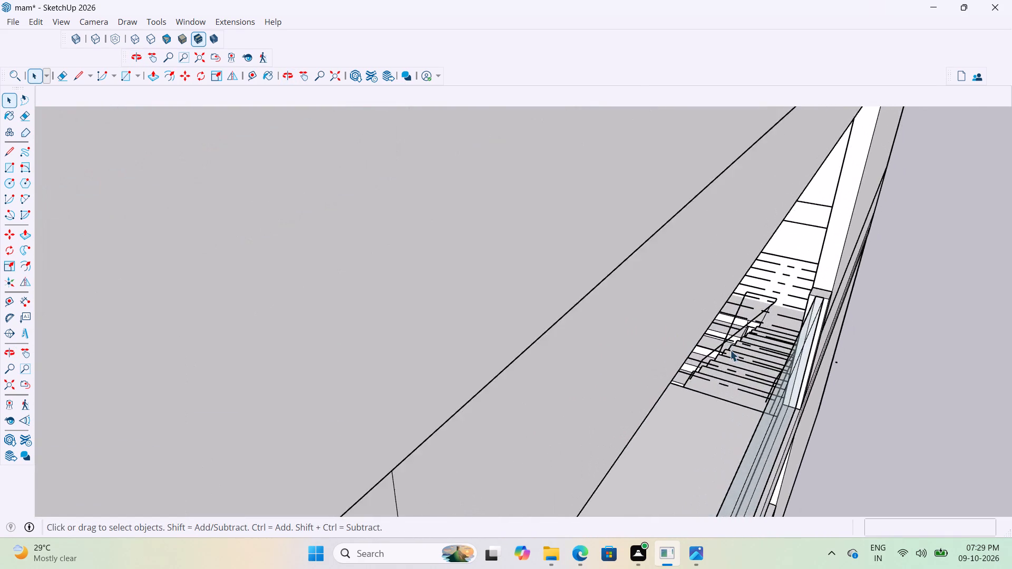
scroll(730, 350, "up", 10)
middle_click_drag(750, 320, 718, 321)
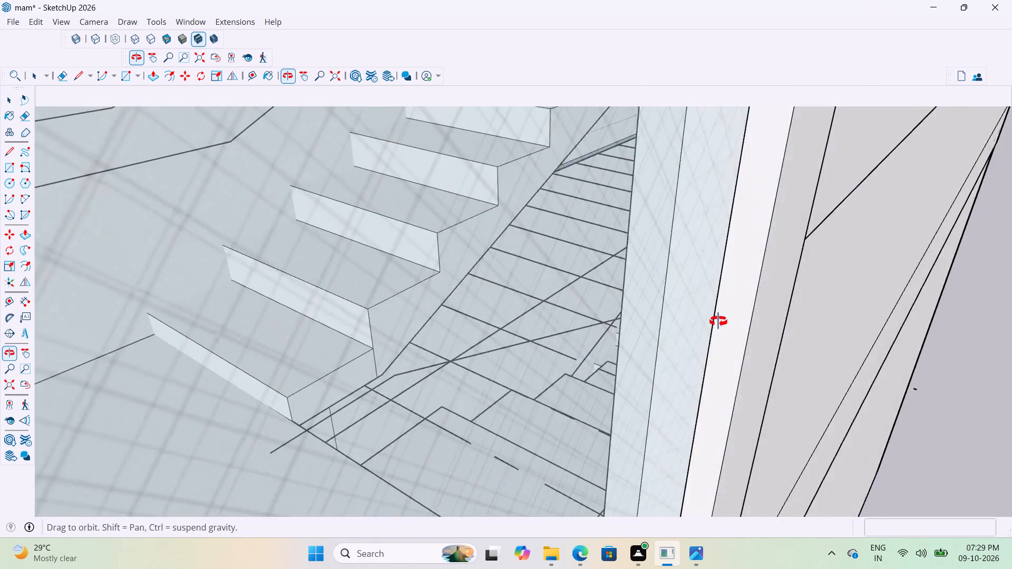
middle_click_drag(718, 321, 612, 308)
scroll(711, 284, "down", 15)
scroll(683, 344, "up", 1)
middle_click_drag(689, 344, 784, 349)
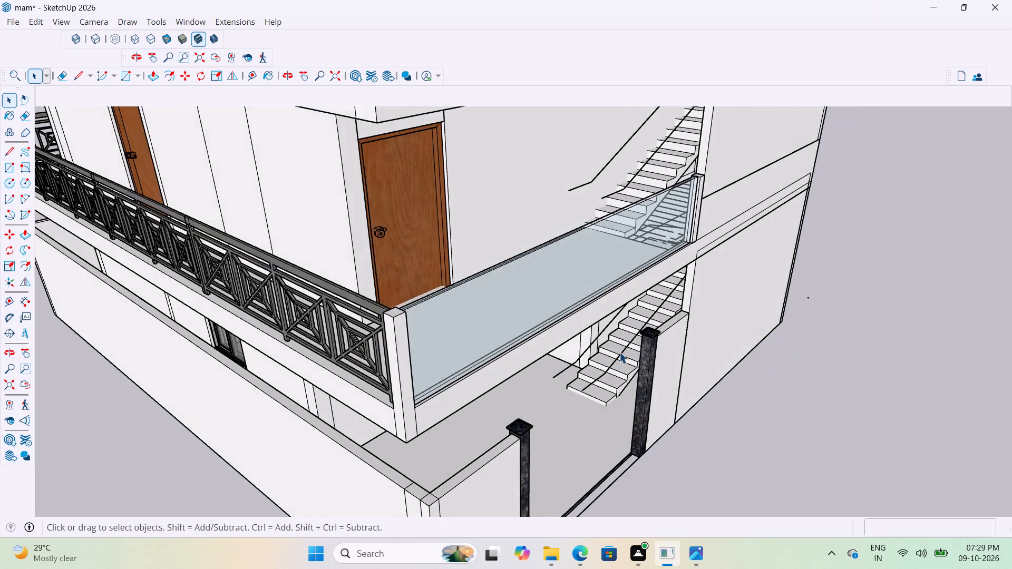
scroll(619, 352, "up", 7)
middle_click_drag(638, 384, 624, 366)
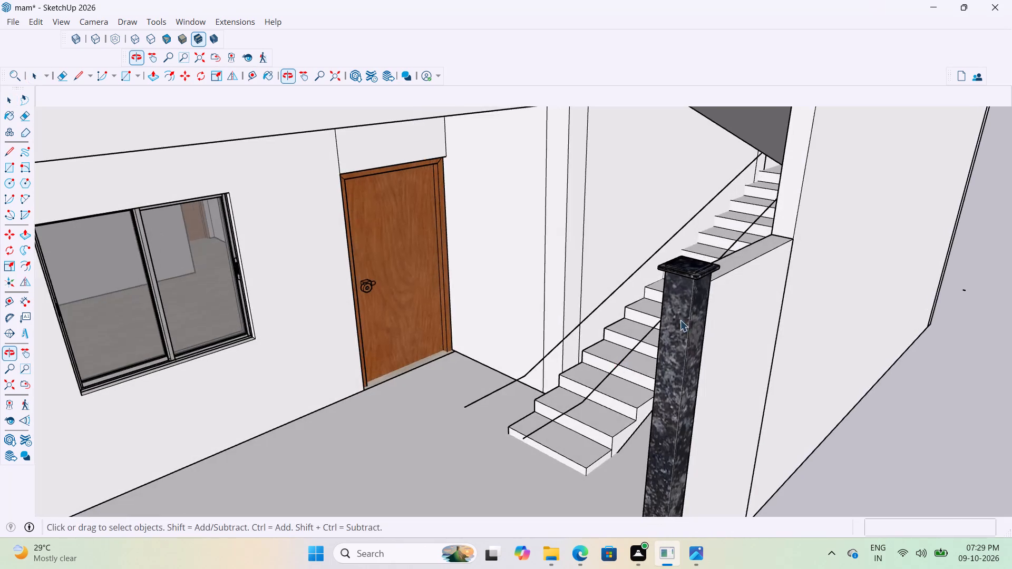
scroll(718, 204, "up", 1)
middle_click_drag(725, 200, 665, 259)
scroll(624, 251, "down", 20)
middle_click_drag(604, 287, 510, 249)
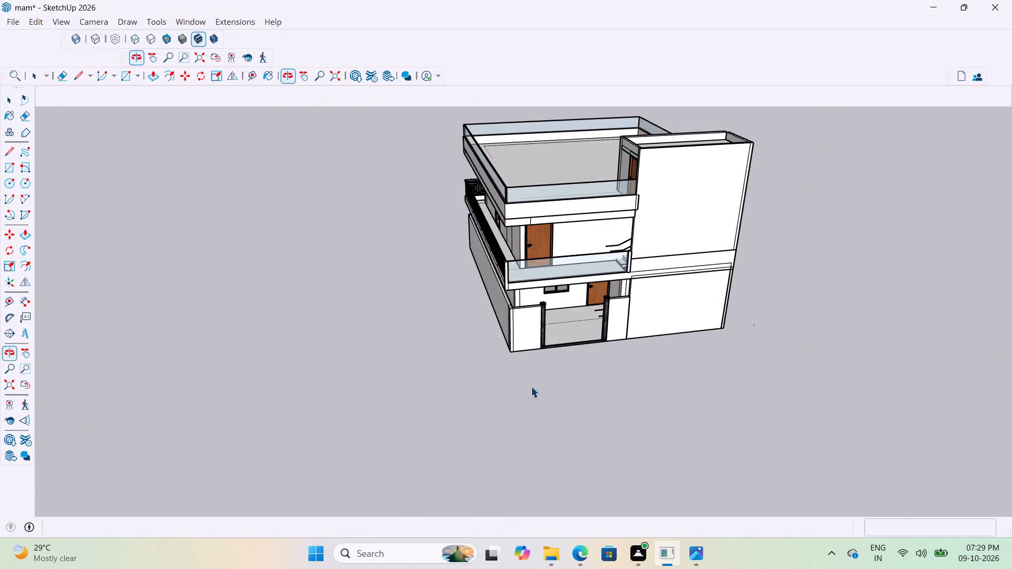
Examine the floor slab's edge at the gate opening between the two dark stone pillars.
scroll(564, 357, "up", 11)
middle_click_drag(595, 322, 541, 364)
scroll(595, 322, "up", 1)
scroll(521, 412, "up", 8)
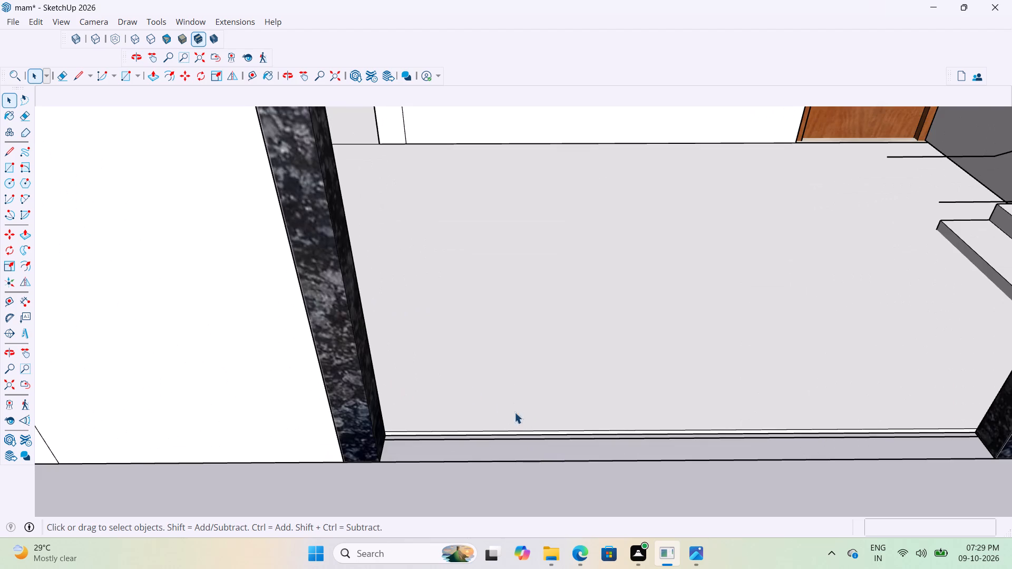
scroll(423, 394, "down", 10)
scroll(531, 464, "up", 3)
scroll(453, 423, "up", 1)
middle_click_drag(410, 393, 384, 376)
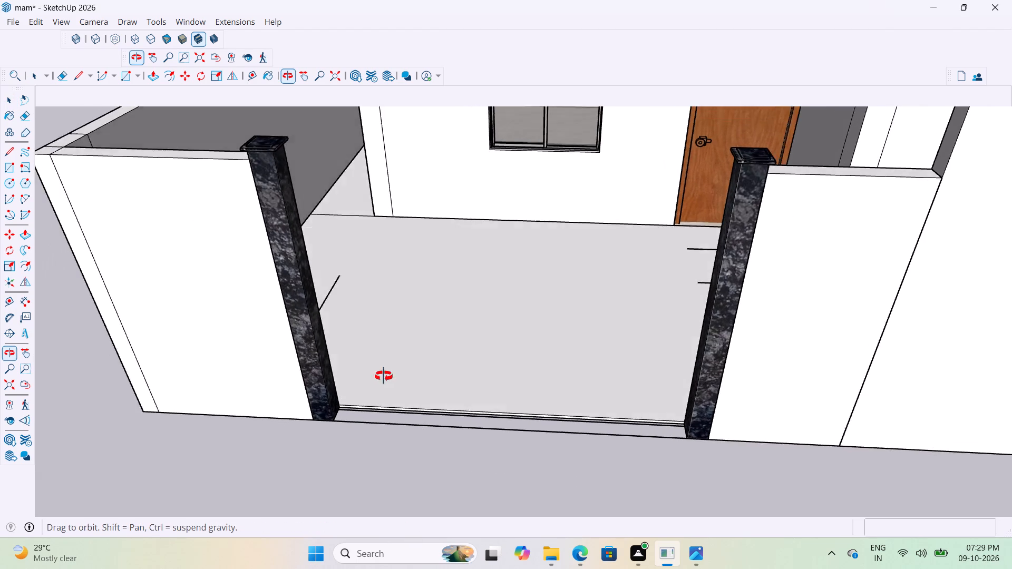
middle_click_drag(384, 376, 370, 342)
scroll(370, 342, "down", 1)
scroll(403, 442, "up", 10)
middle_click_drag(422, 405, 352, 424)
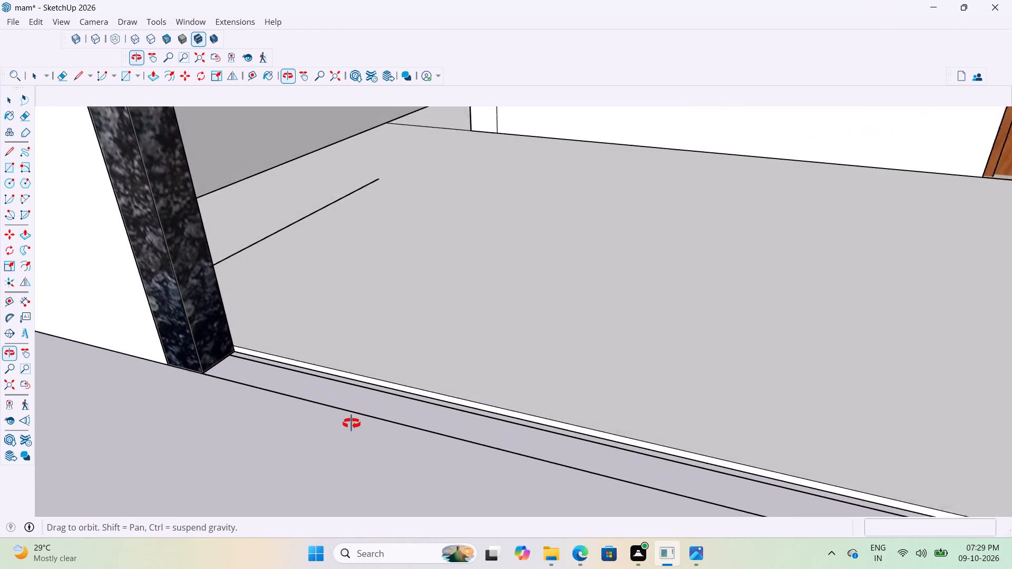
middle_click_drag(352, 424, 443, 458)
scroll(494, 433, "up", 7)
scroll(462, 364, "down", 10)
scroll(340, 424, "down", 4)
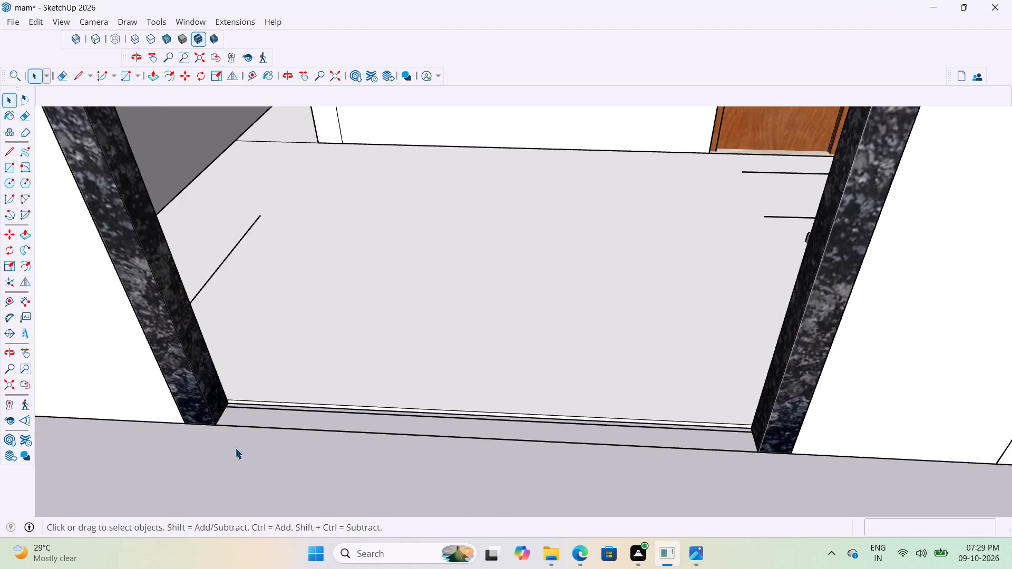
scroll(235, 448, "down", 6)
Open the ground-floor slab at the gate opening for editing.
middle_click_drag(335, 414, 421, 394)
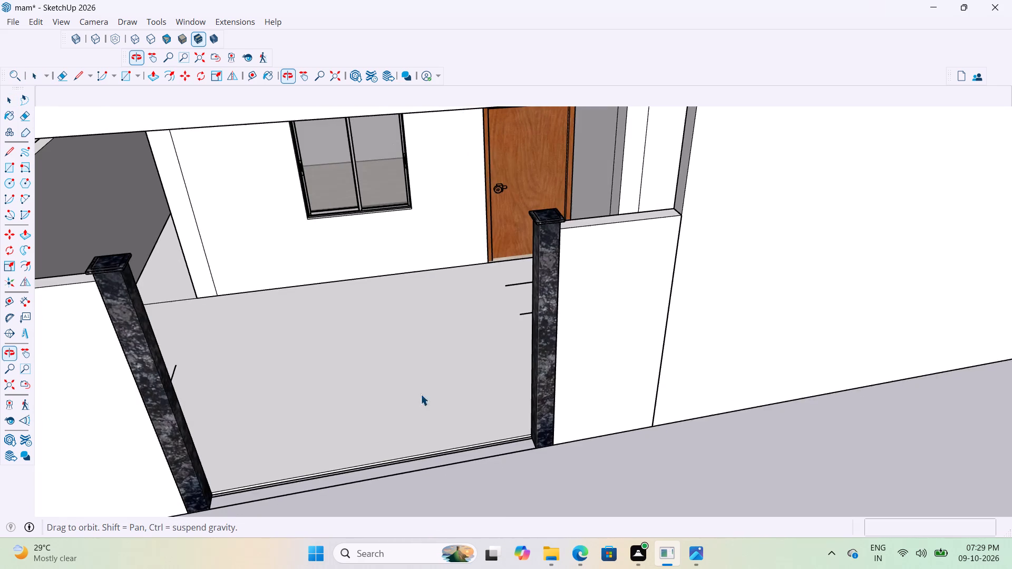
scroll(418, 423, "up", 3)
middle_click_drag(419, 451, 319, 449)
scroll(362, 446, "up", 6)
middle_click_drag(378, 408, 378, 373)
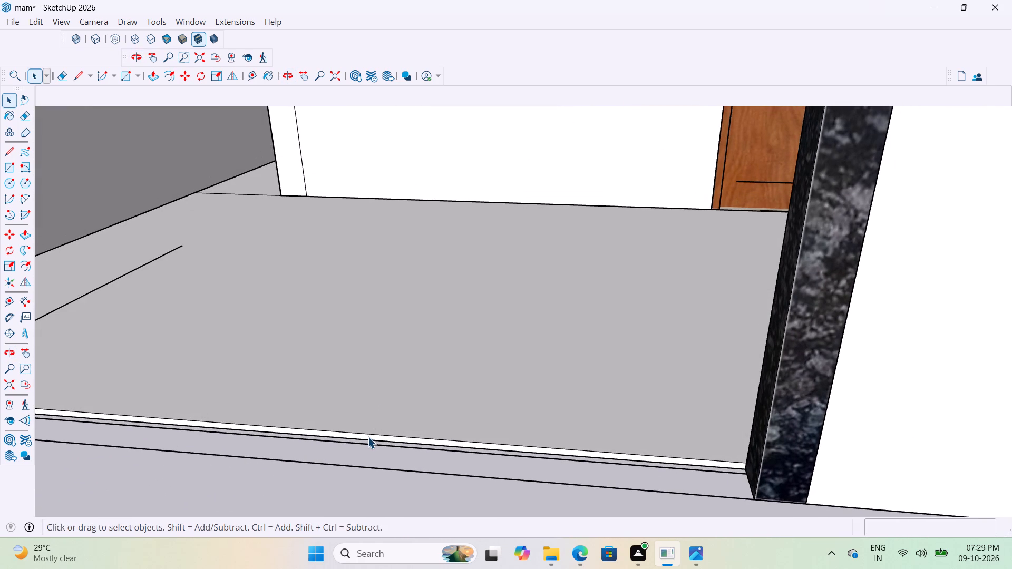
double_click(373, 437)
scroll(374, 437, "up", 6)
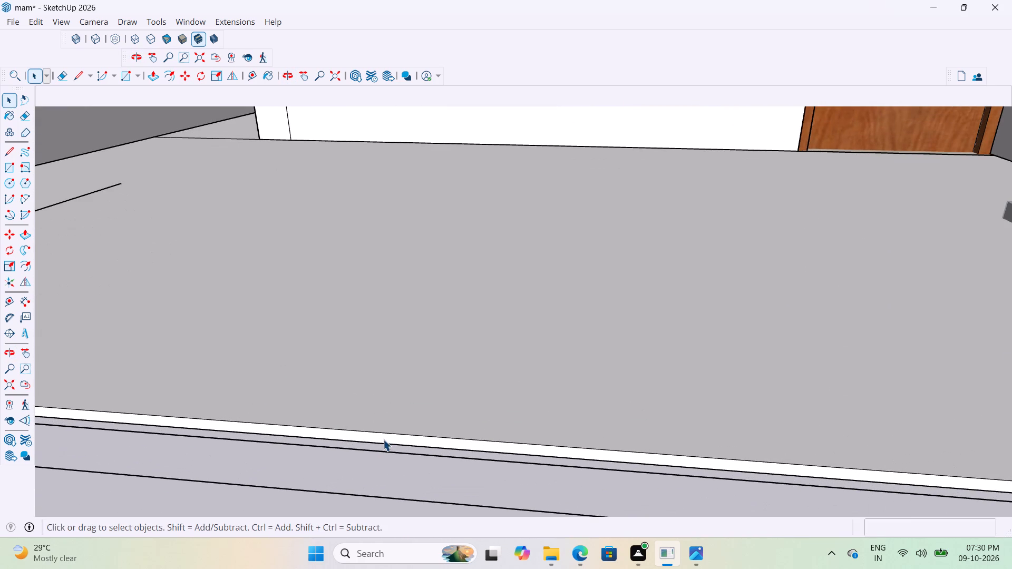
key("p")
scroll(413, 442, "up", 4)
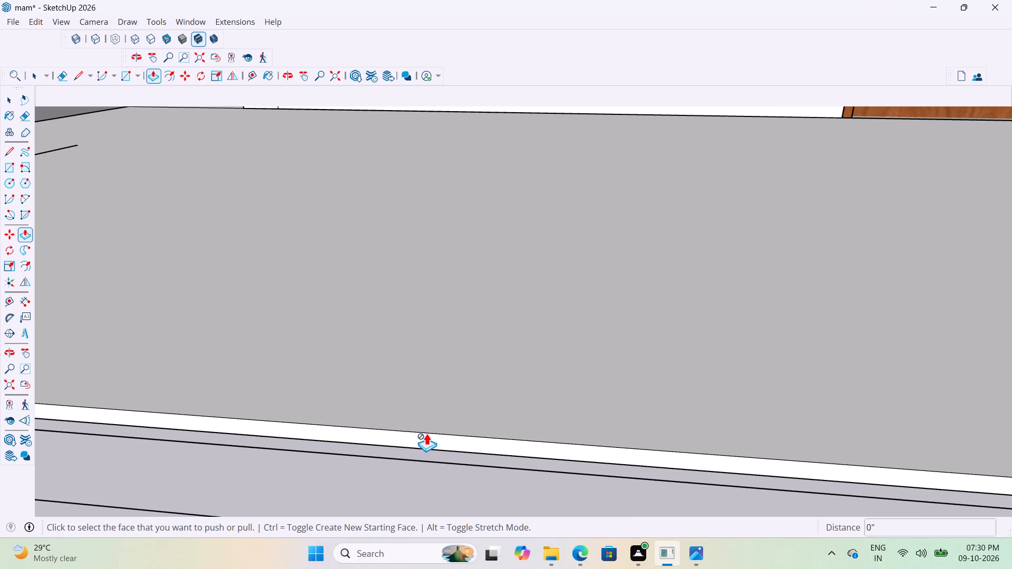
key("space")
double_click(426, 433)
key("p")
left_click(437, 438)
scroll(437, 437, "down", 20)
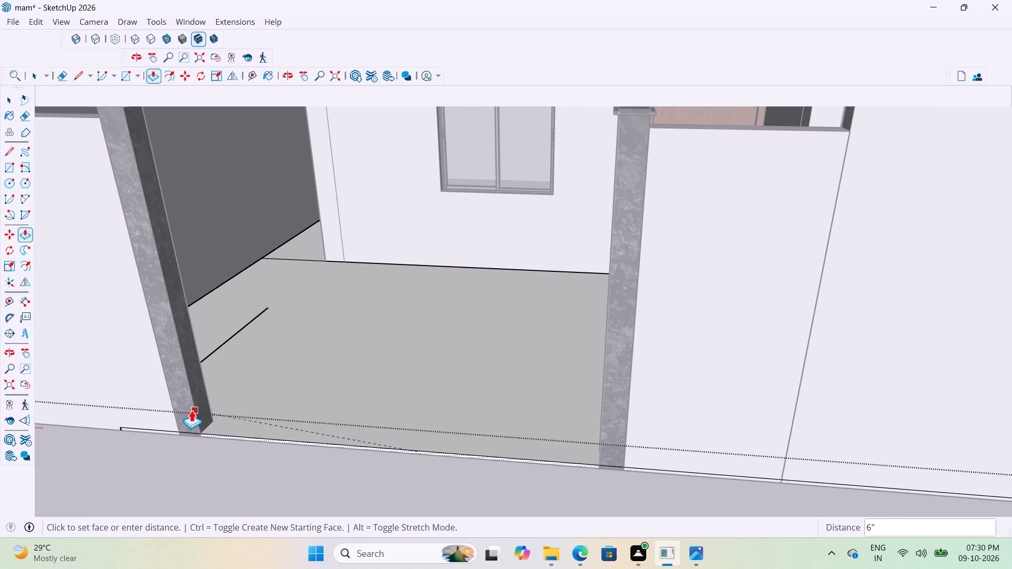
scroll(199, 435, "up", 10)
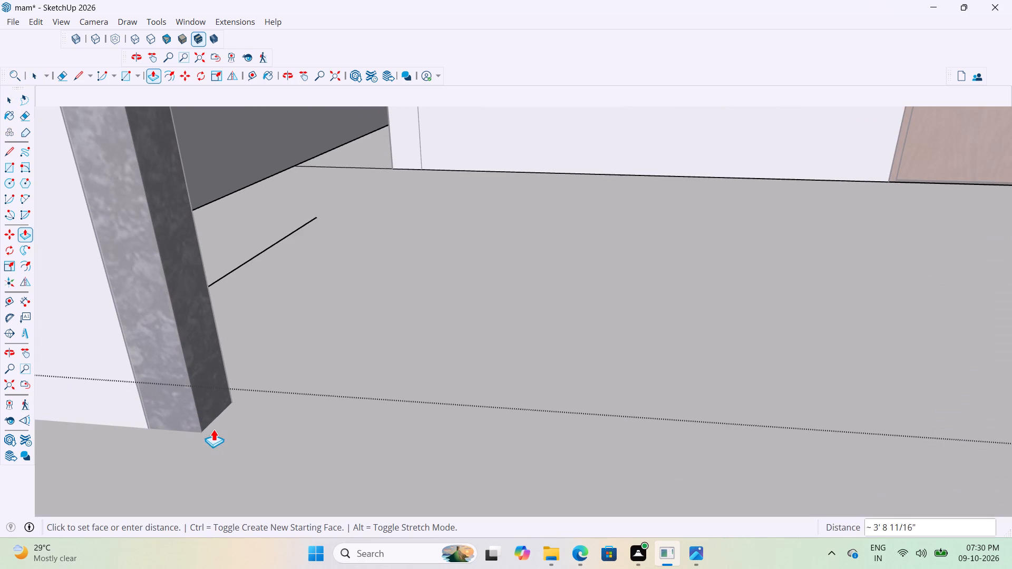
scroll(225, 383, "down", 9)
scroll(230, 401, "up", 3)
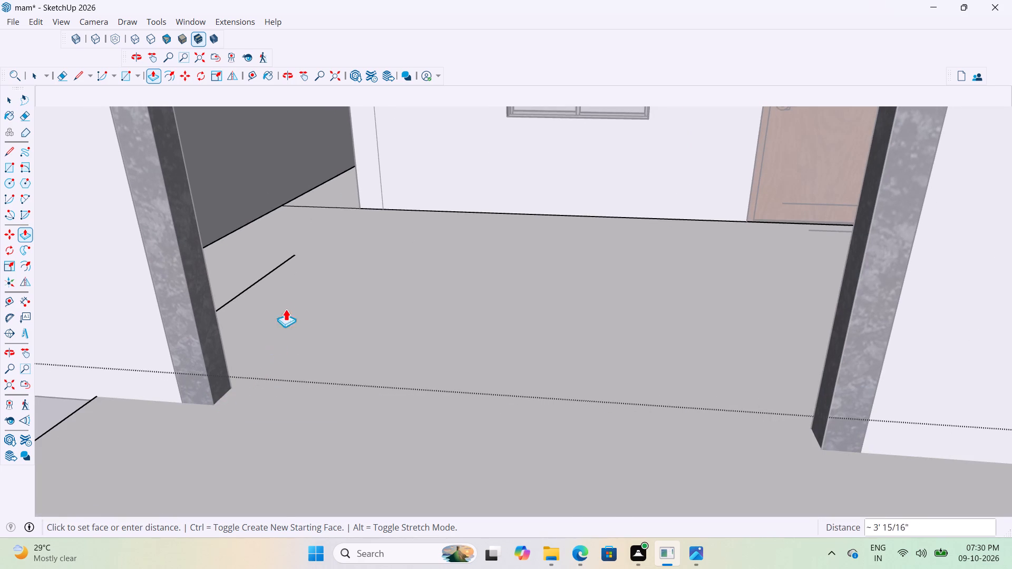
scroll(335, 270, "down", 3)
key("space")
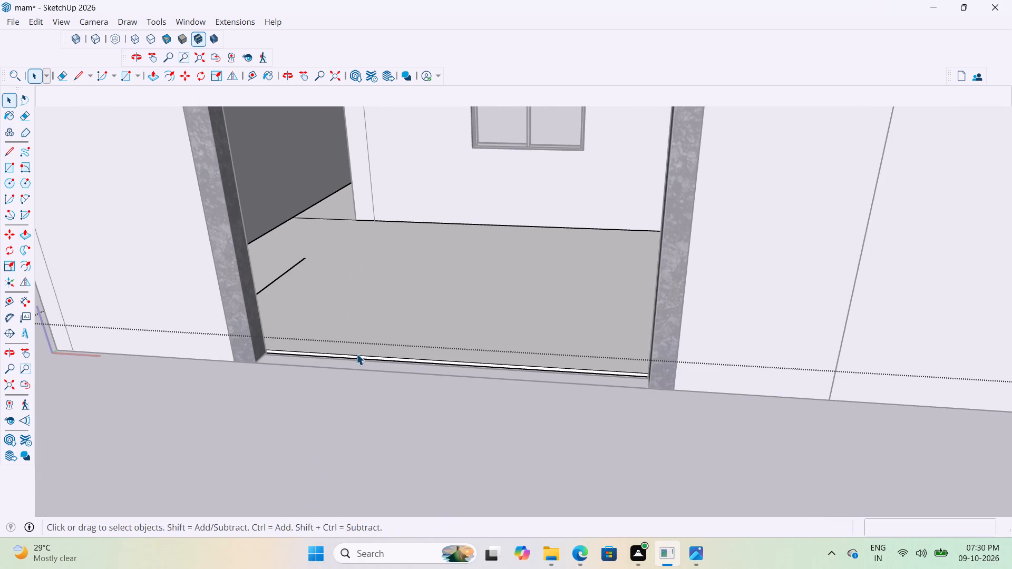
Push/Pull the slab's front face 6" outward to the boundary wall's outer face at the gate opening, and close the group.
middle_click_drag(390, 344, 396, 307)
scroll(384, 390, "up", 10)
key("p")
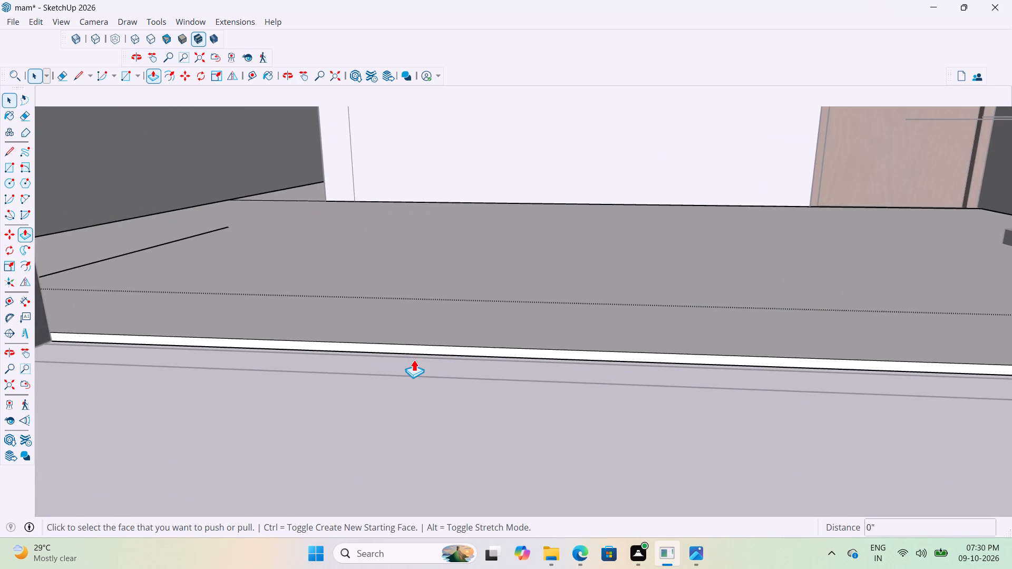
left_click(403, 348)
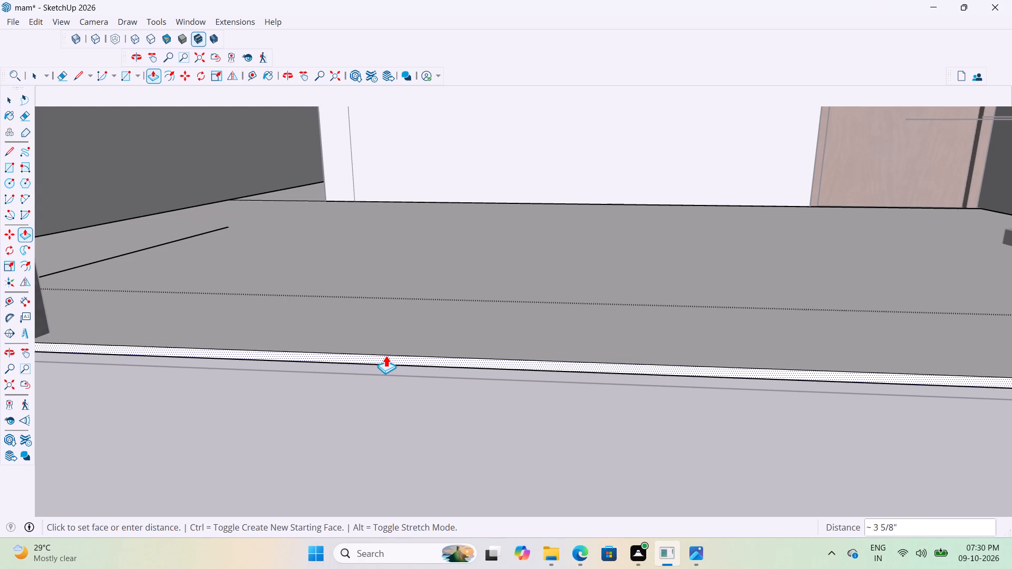
scroll(390, 353, "down", 3)
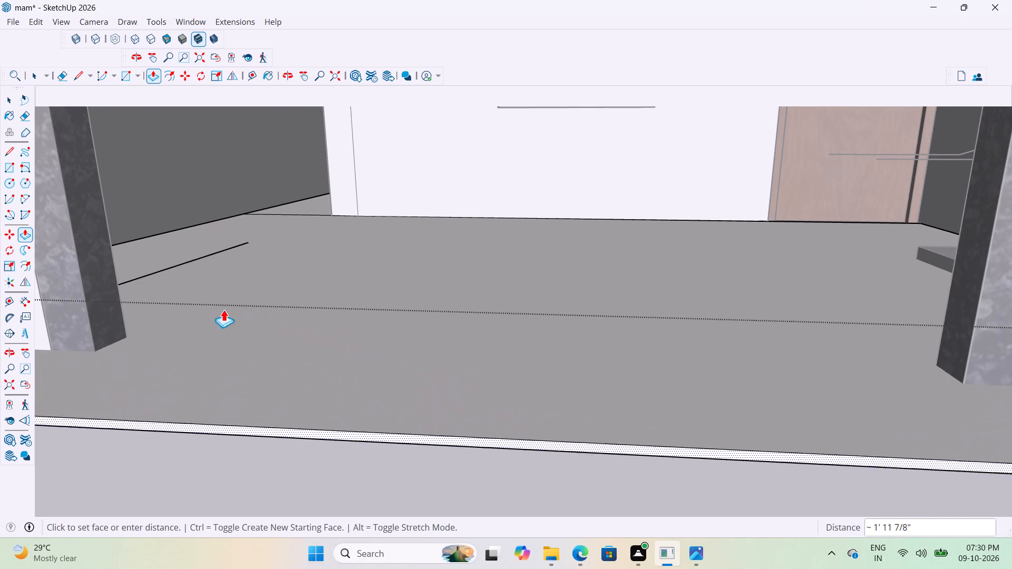
left_click(81, 287)
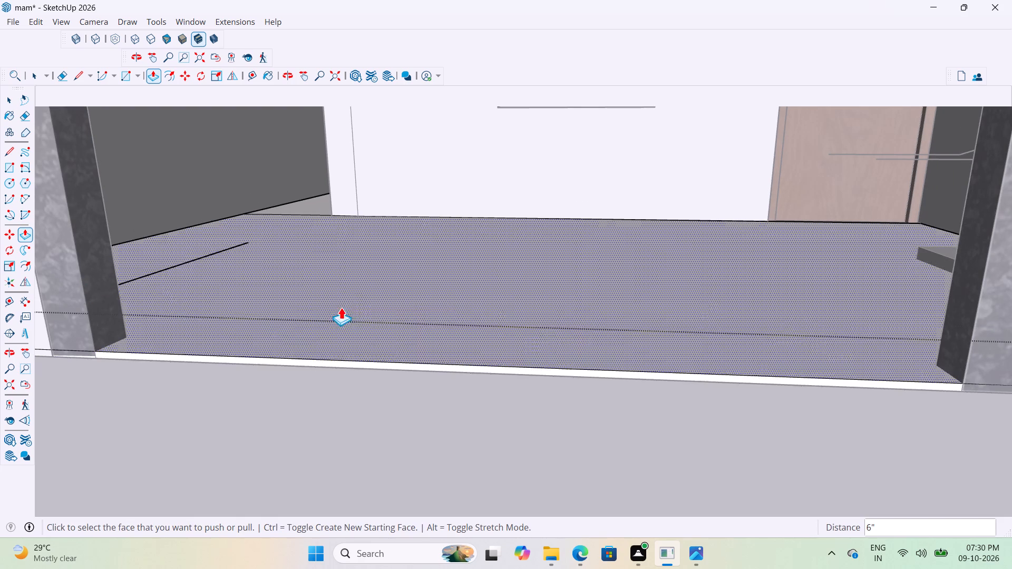
scroll(355, 308, "down", 15)
key("space")
left_click(494, 429)
middle_click_drag(480, 378, 514, 409)
scroll(500, 387, "down", 1)
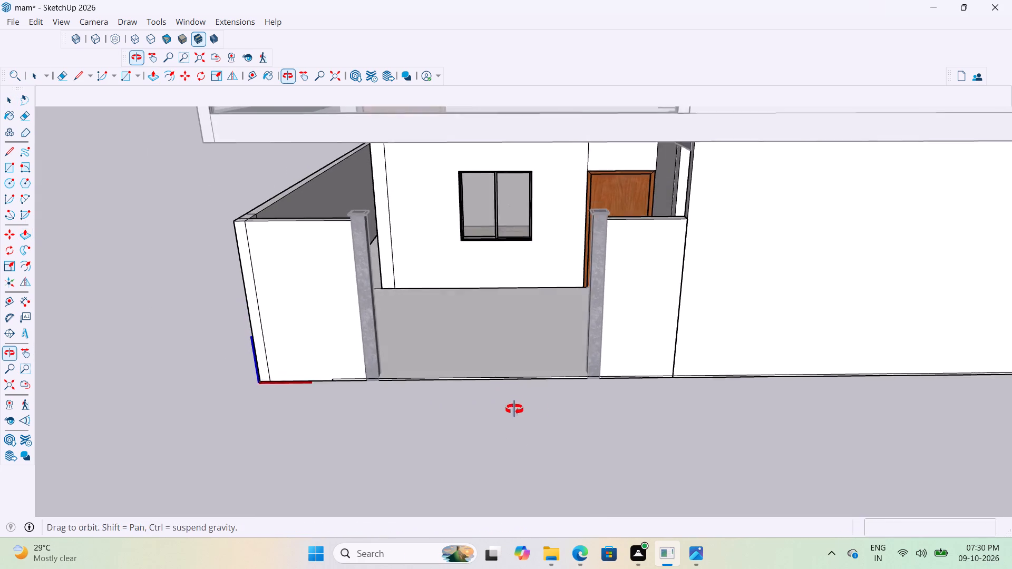
middle_click_drag(514, 409, 515, 413)
left_click(461, 445)
Examine the gate pillar nearer the boundary wall's free corner, opening its group to inspect the cap and shaft.
scroll(403, 415, "up", 4)
middle_click_drag(482, 390, 493, 452)
scroll(479, 431, "down", 7)
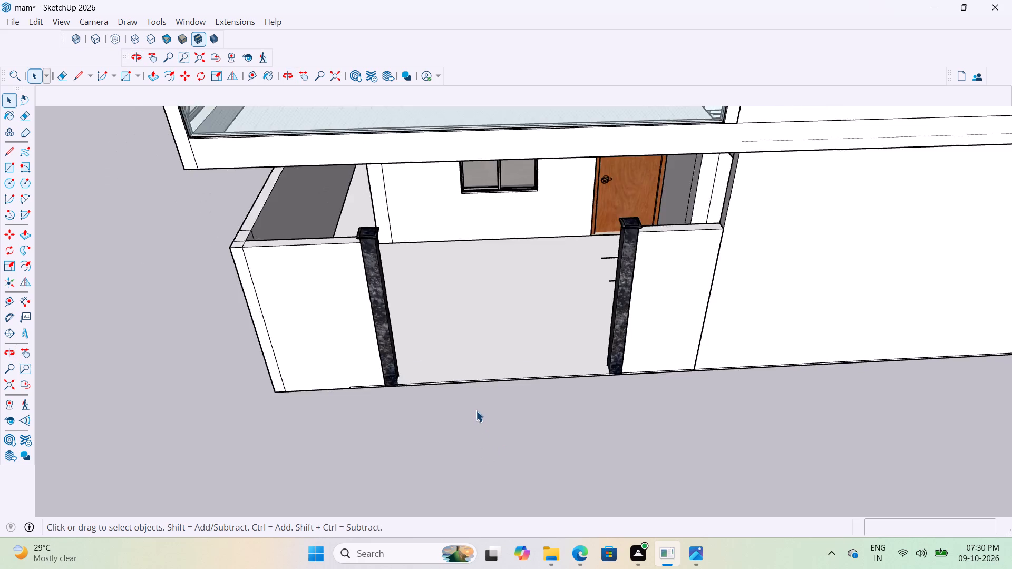
scroll(476, 410, "down", 3)
scroll(346, 436, "up", 1)
scroll(518, 319, "up", 17)
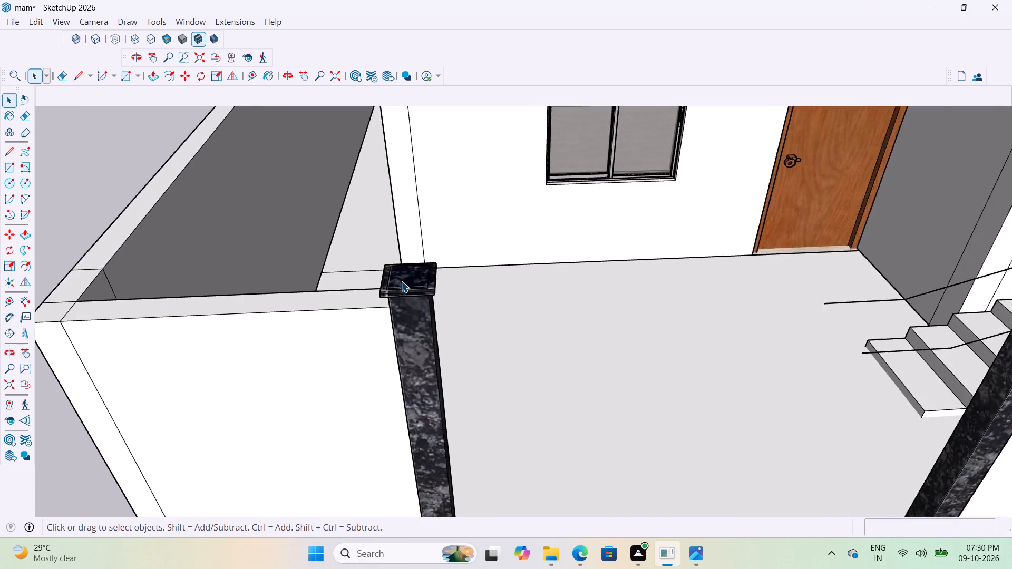
scroll(401, 281, "up", 6)
middle_click_drag(408, 269, 448, 237)
double_click(404, 312)
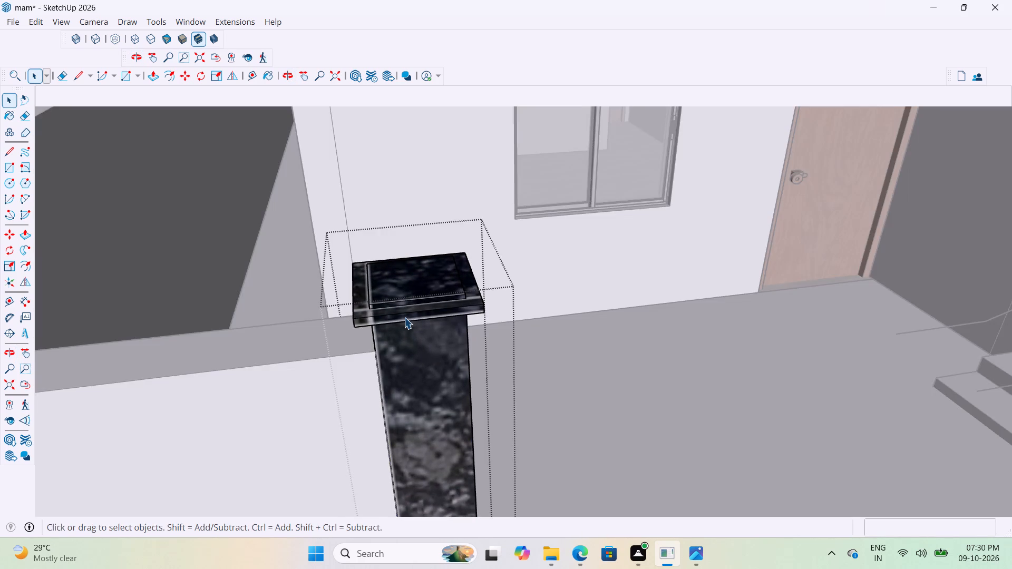
scroll(404, 317, "up", 6)
middle_click_drag(407, 305, 565, 254)
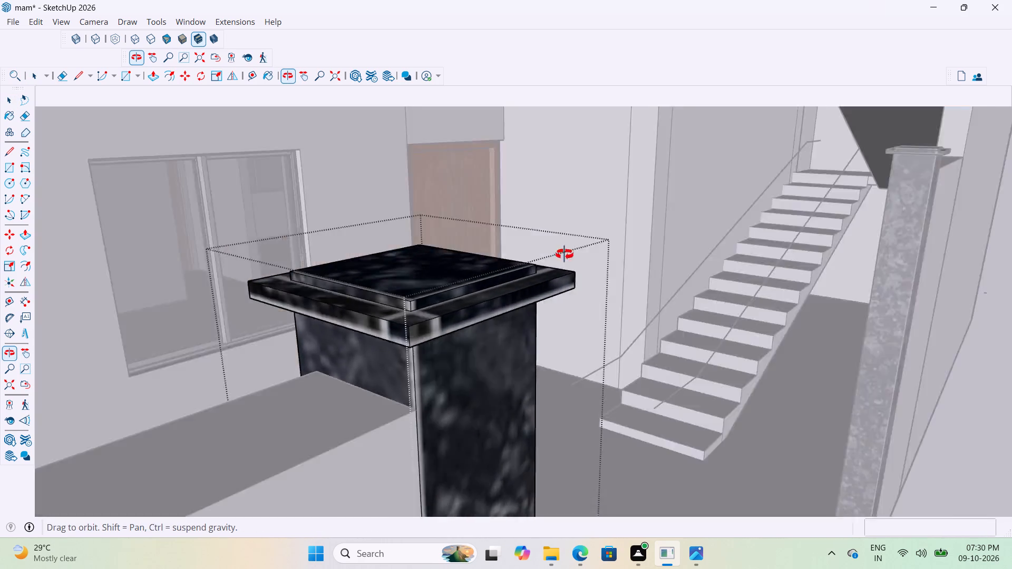
middle_click_drag(565, 254, 287, 344)
scroll(547, 175, "up", 1)
scroll(547, 180, "down", 20)
scroll(547, 180, "down", 9)
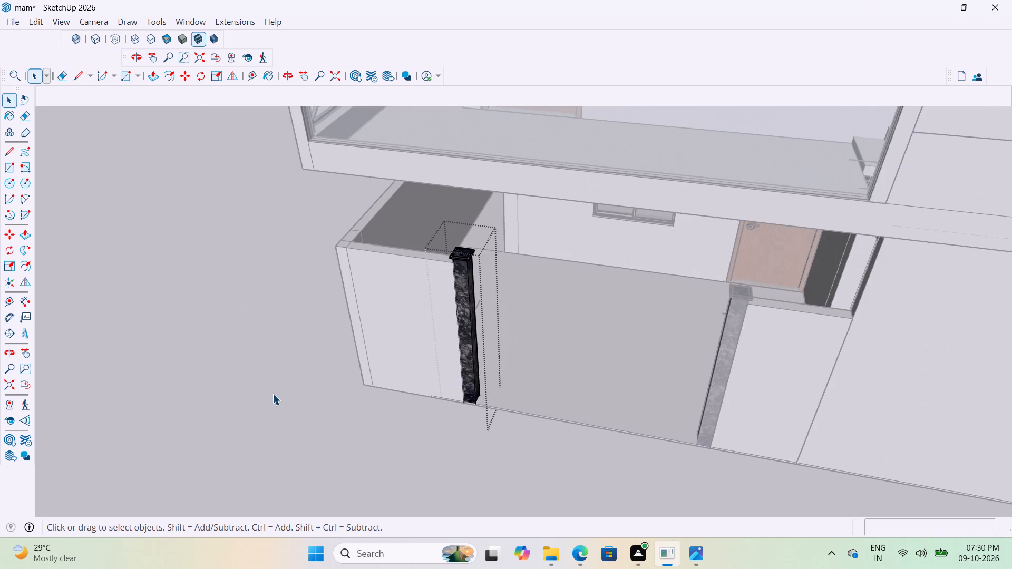
left_click(252, 399)
Move the gate pillar nearer the boundary wall's free corner up about 1" so its base meets the extended slab's top.
scroll(576, 361, "up", 4)
middle_click_drag(647, 333, 687, 263)
scroll(810, 502, "up", 2)
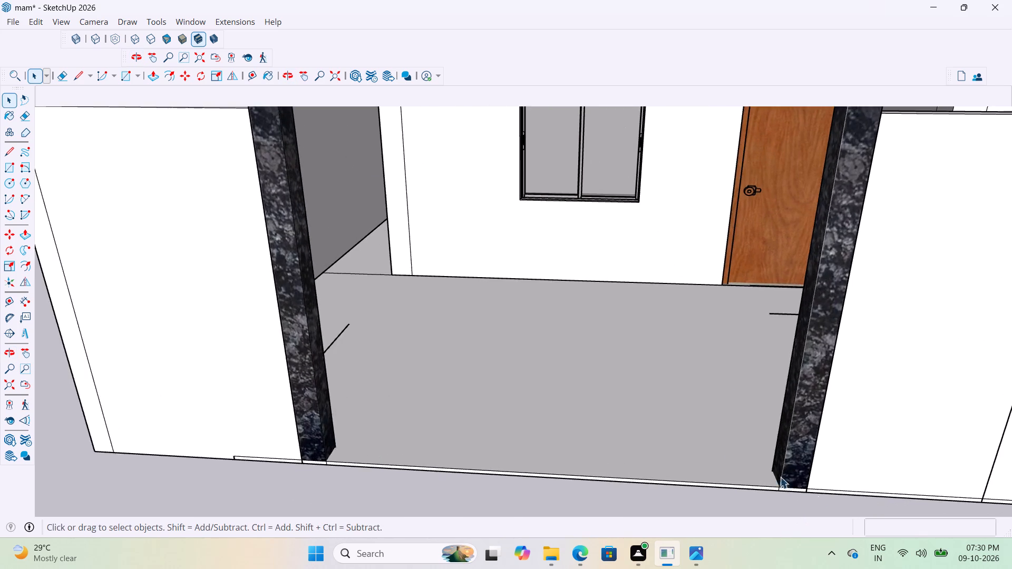
scroll(634, 441, "down", 5)
middle_click_drag(760, 414, 760, 381)
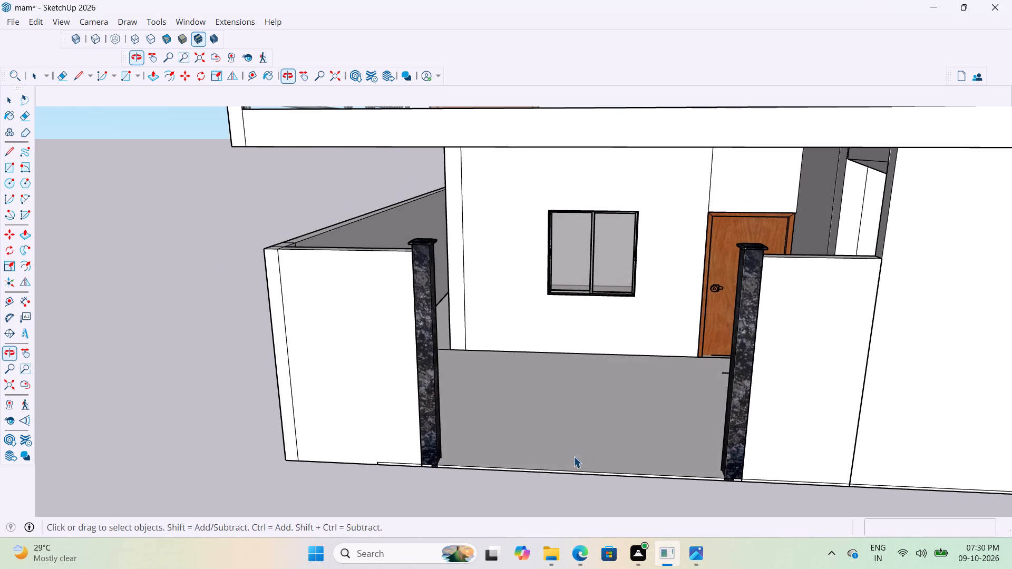
scroll(486, 470, "up", 8)
middle_click_drag(446, 411, 444, 363)
scroll(338, 568, "up", 6)
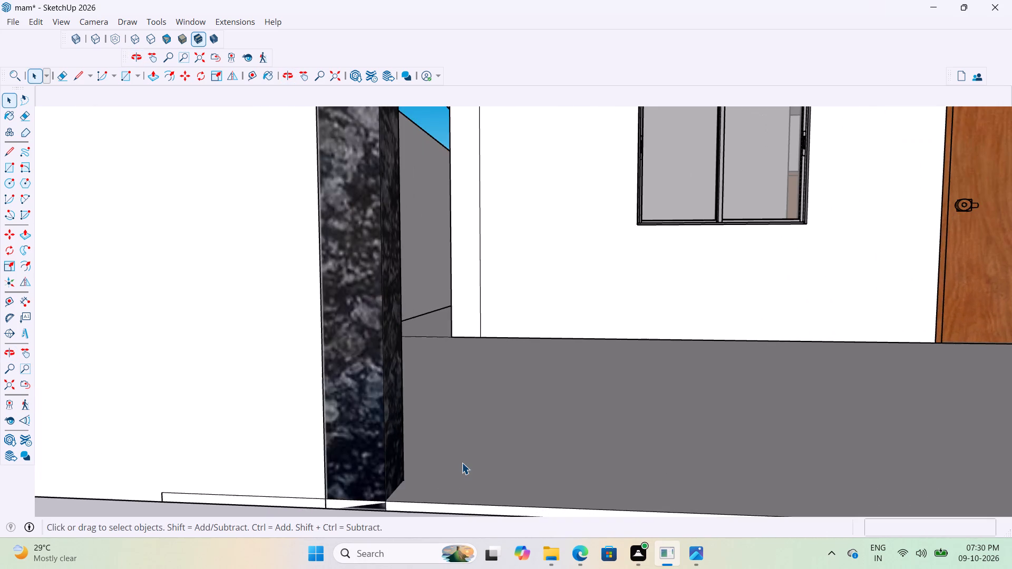
middle_click_drag(462, 463, 363, 497)
scroll(394, 468, "up", 6)
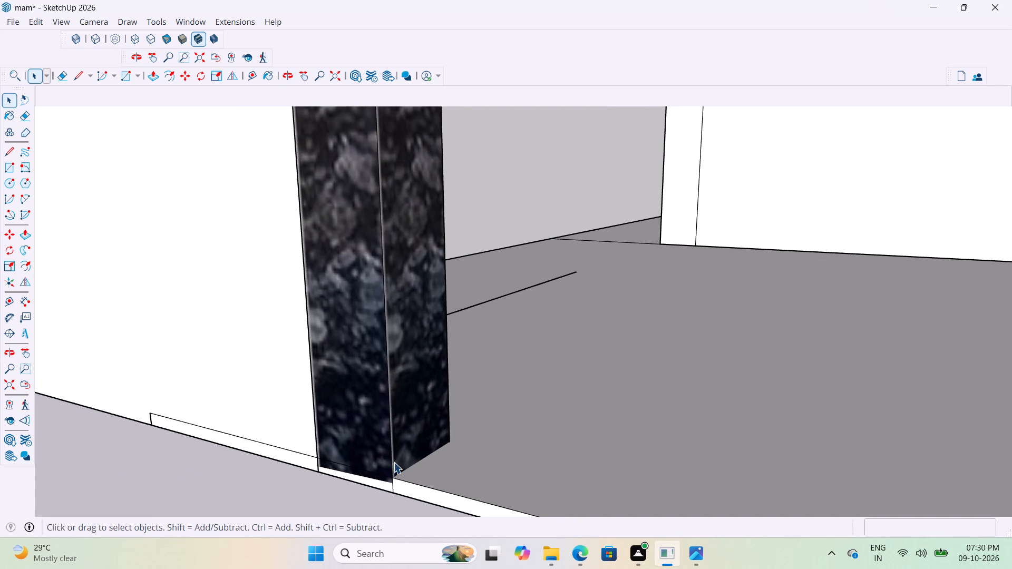
left_click(394, 462)
key("m")
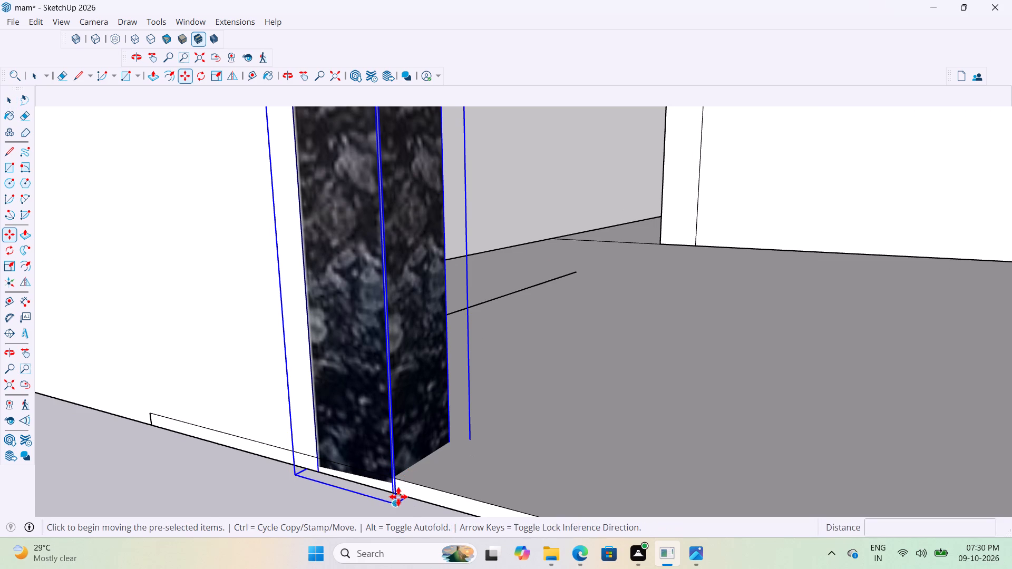
left_click(398, 506)
left_click(395, 482)
scroll(362, 458, "down", 1)
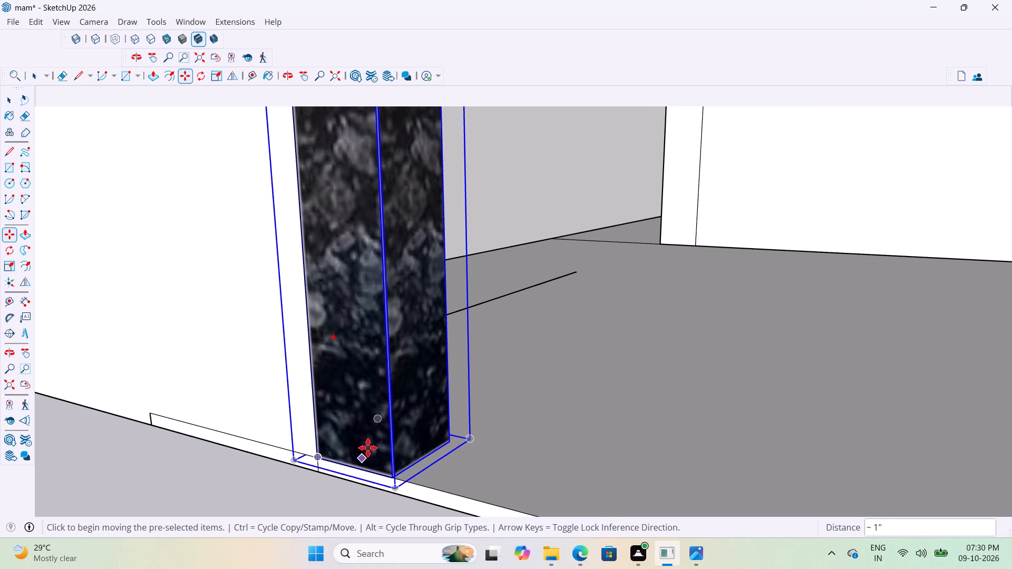
Move the gate pillar nearer the house's main block about 1 1/4" to lift its base onto the extended slab's top.
scroll(368, 448, "down", 20)
scroll(368, 448, "down", 1)
middle_click_drag(358, 428, 451, 430)
scroll(732, 525, "up", 3)
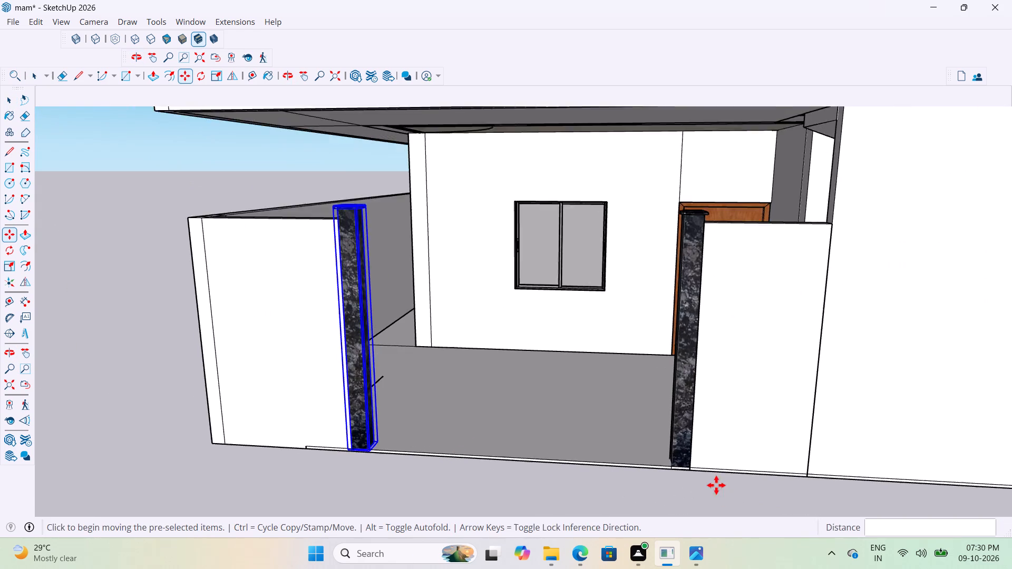
scroll(716, 485, "up", 10)
key("space")
left_click(635, 448)
scroll(635, 448, "up", 3)
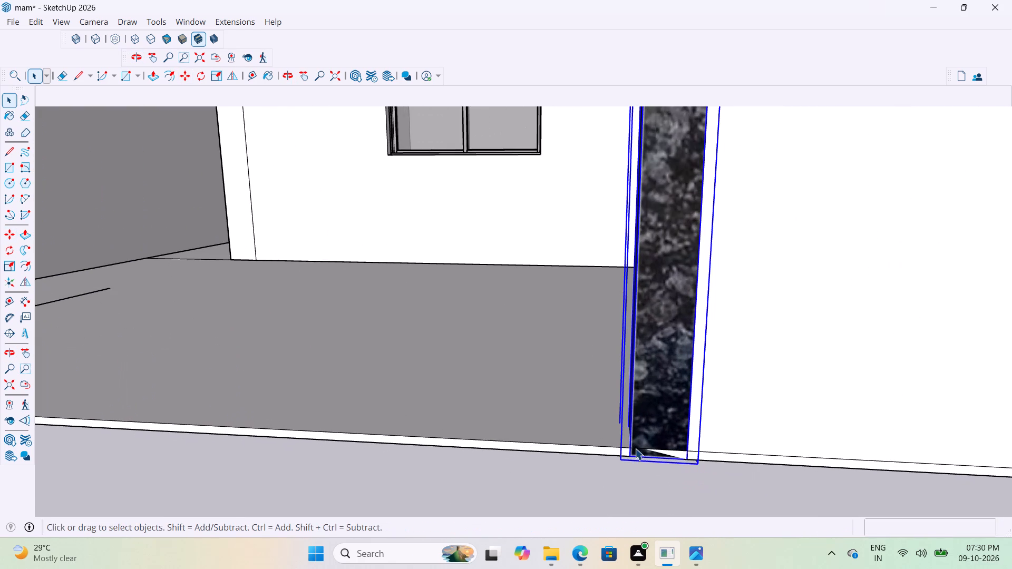
key("m")
scroll(635, 448, "up", 7)
middle_click_drag(635, 448, 812, 445)
scroll(670, 446, "up", 5)
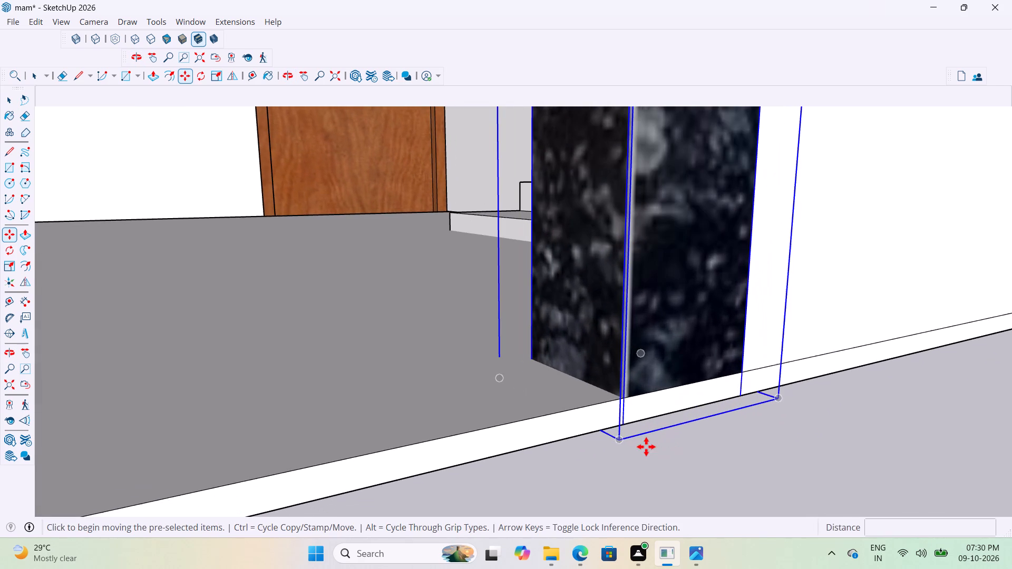
scroll(646, 447, "up", 1)
left_click(620, 441)
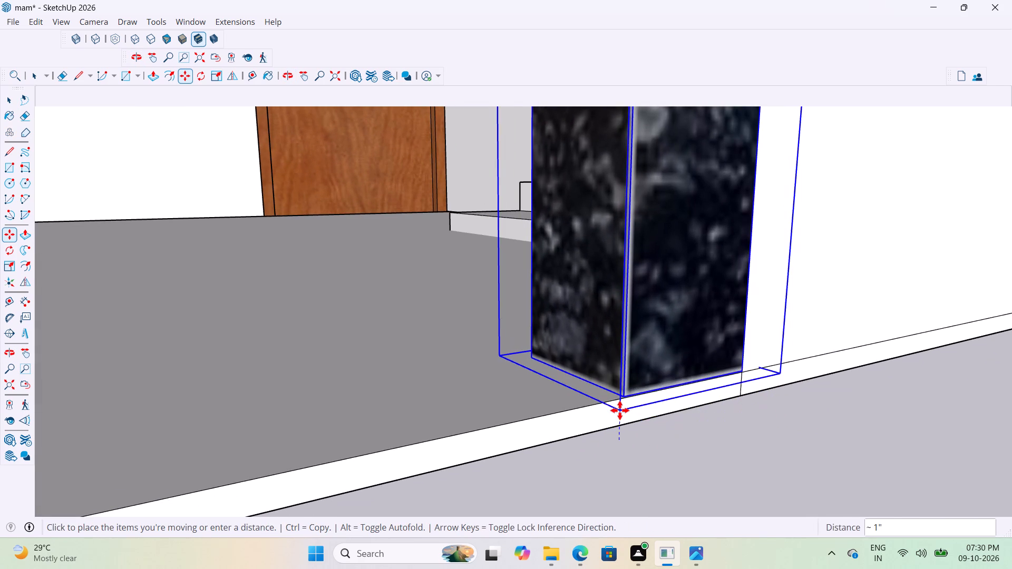
scroll(620, 409, "up", 3)
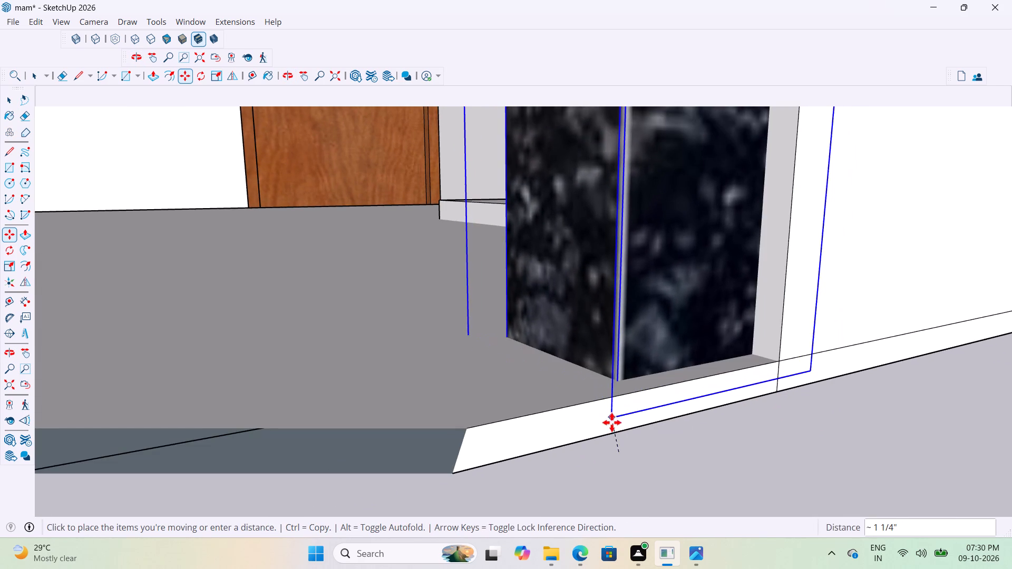
left_click(612, 416)
scroll(647, 476, "down", 3)
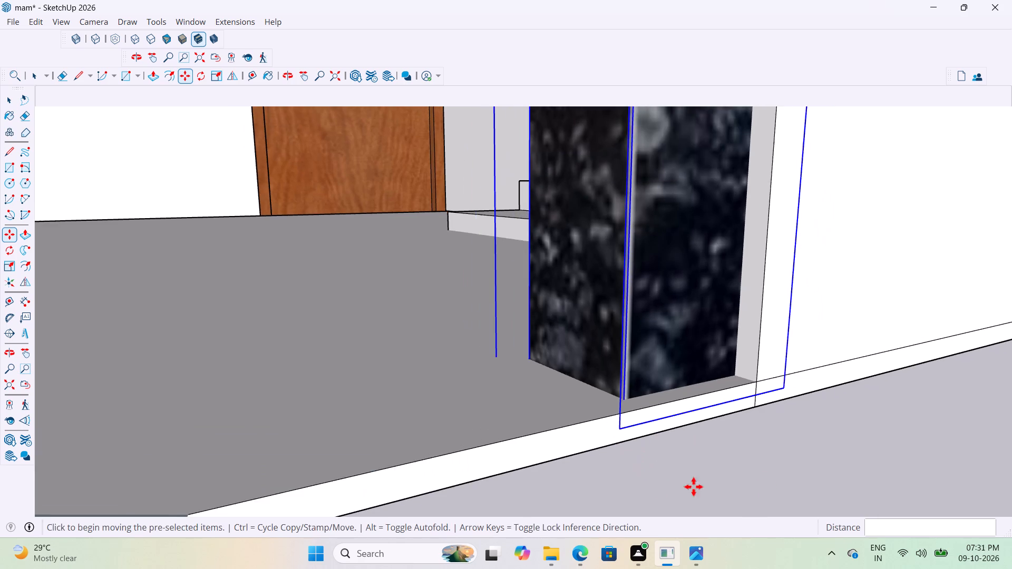
middle_click_drag(772, 482, 612, 519)
scroll(623, 486, "down", 10)
key("space")
left_click(598, 503)
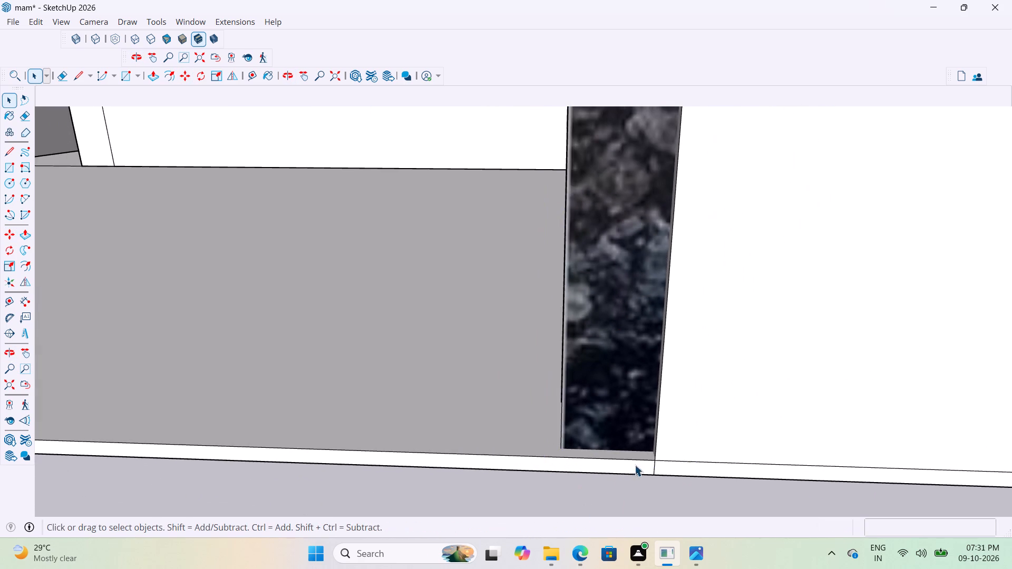
Move the same pillar outward by its bottom corner to the corner where the boundary wall meets the slab's front edge.
scroll(659, 455, "up", 7)
left_click(637, 438)
key("m")
scroll(656, 455, "up", 4)
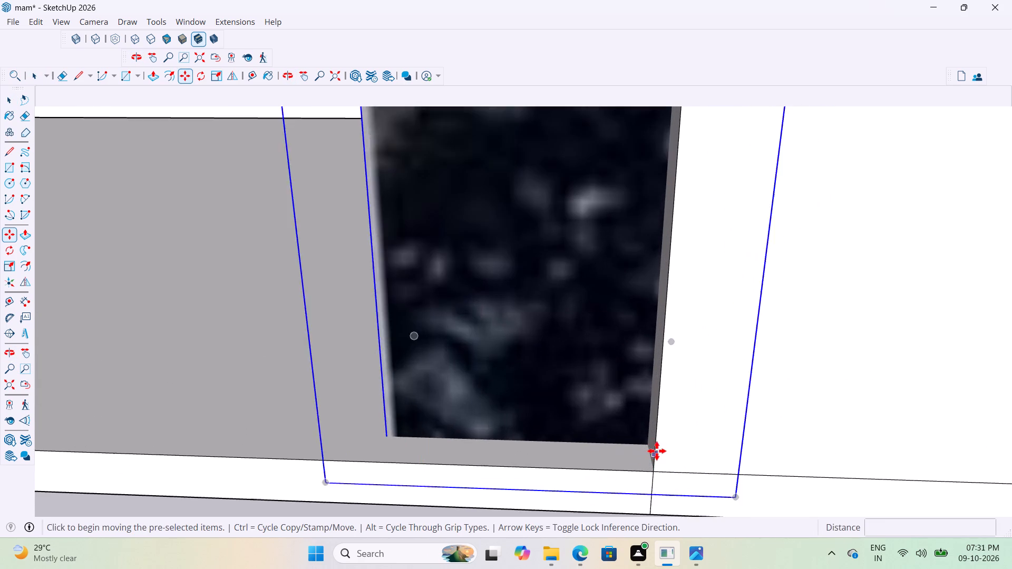
scroll(657, 451, "up", 3)
left_click(642, 444)
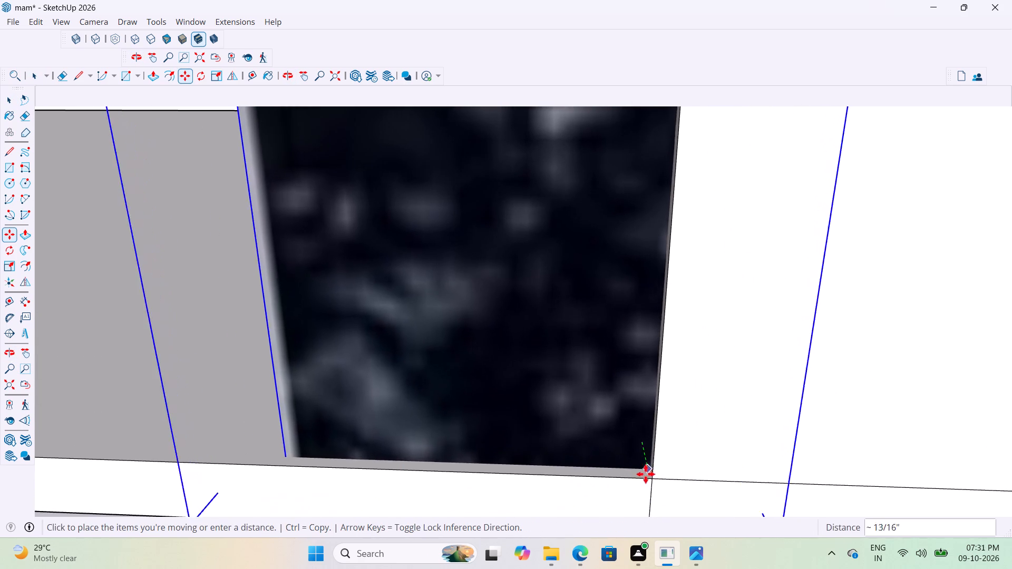
left_click(649, 480)
scroll(660, 428, "down", 20)
scroll(660, 428, "down", 5)
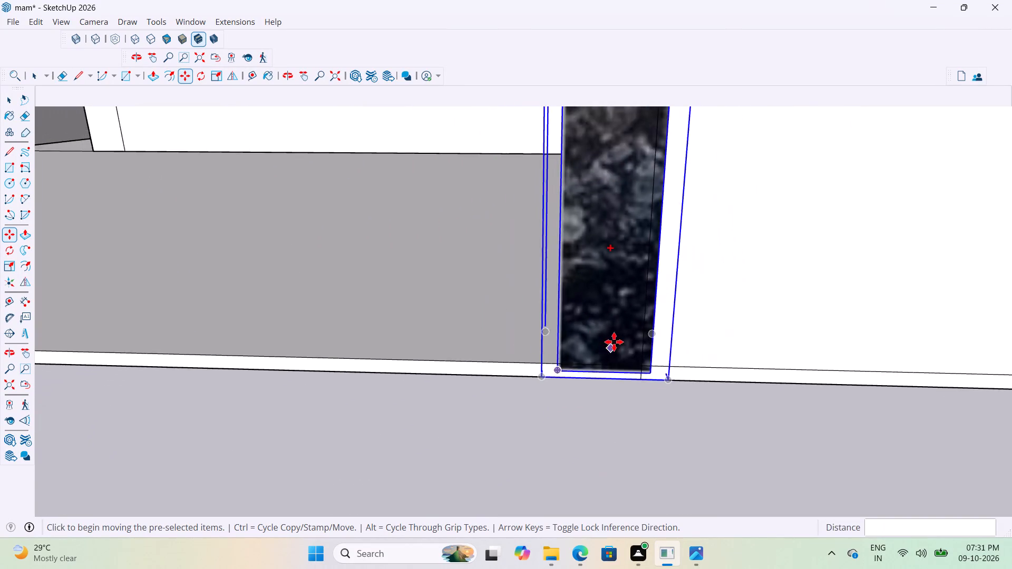
scroll(614, 342, "down", 20)
scroll(614, 342, "down", 8)
key("space")
left_click(612, 444)
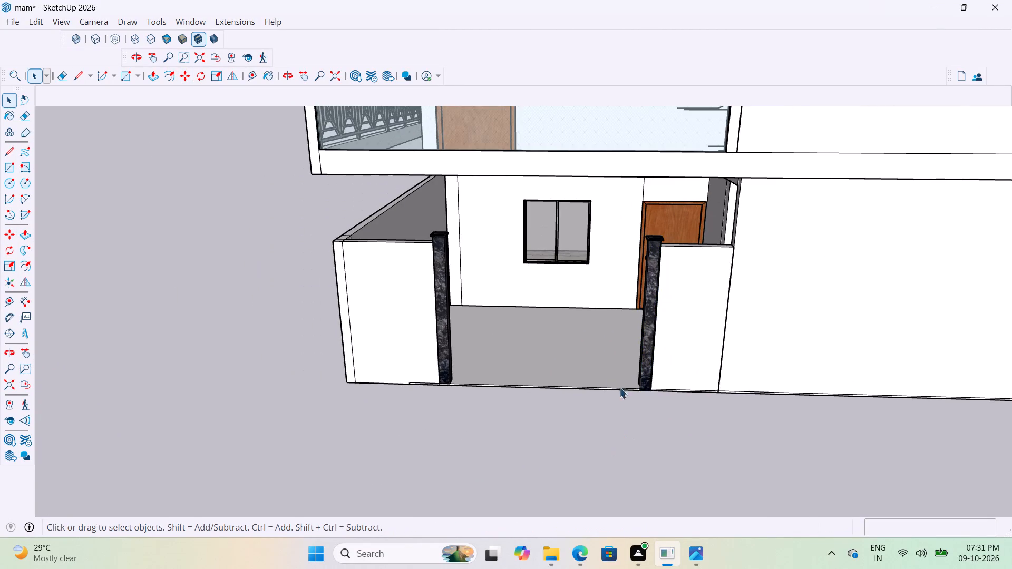
Examine the gate front with both pillars and the whole two-storey building from outside.
scroll(671, 305, "up", 3)
middle_click_drag(662, 252, 657, 293)
scroll(653, 298, "up", 1)
scroll(653, 298, "down", 8)
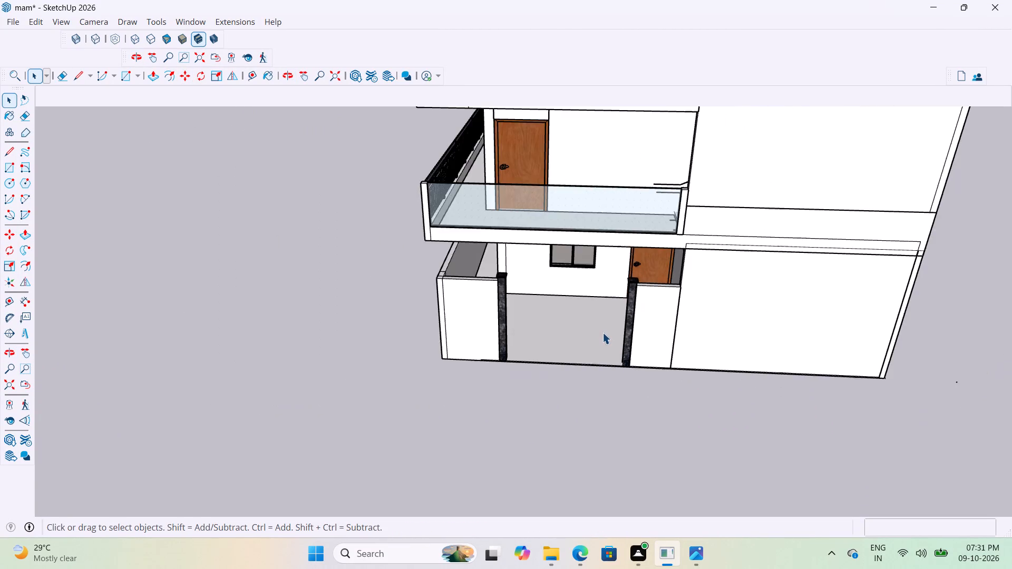
scroll(602, 332, "down", 14)
scroll(599, 312, "up", 1)
middle_click_drag(601, 310, 660, 260)
scroll(558, 308, "down", 5)
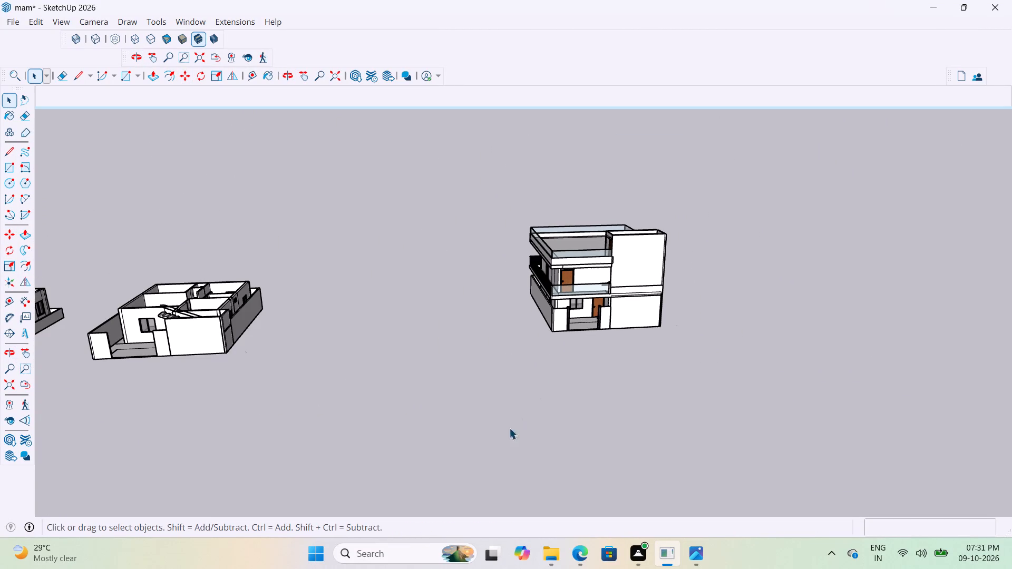
scroll(585, 299, "up", 7)
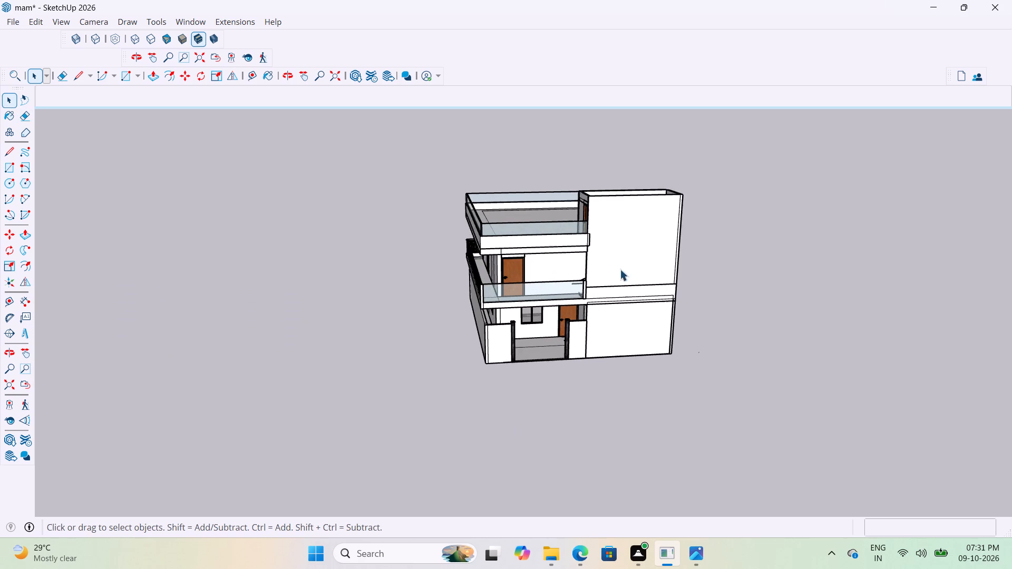
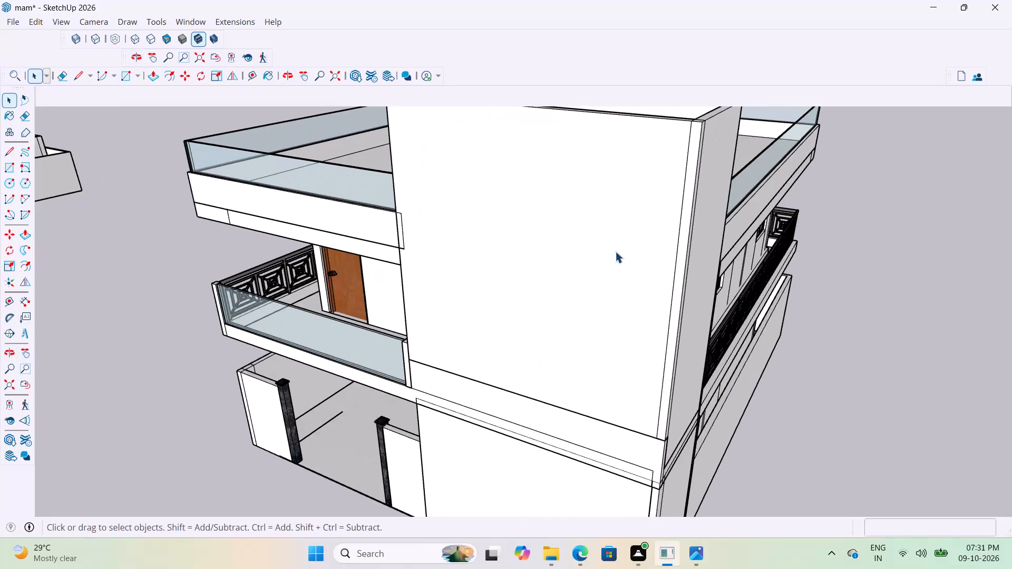
Bring the whole house into view and switch to the standard Front view to examine its front elevation.
middle_click_drag(615, 251, 651, 264)
scroll(562, 297, "down", 3)
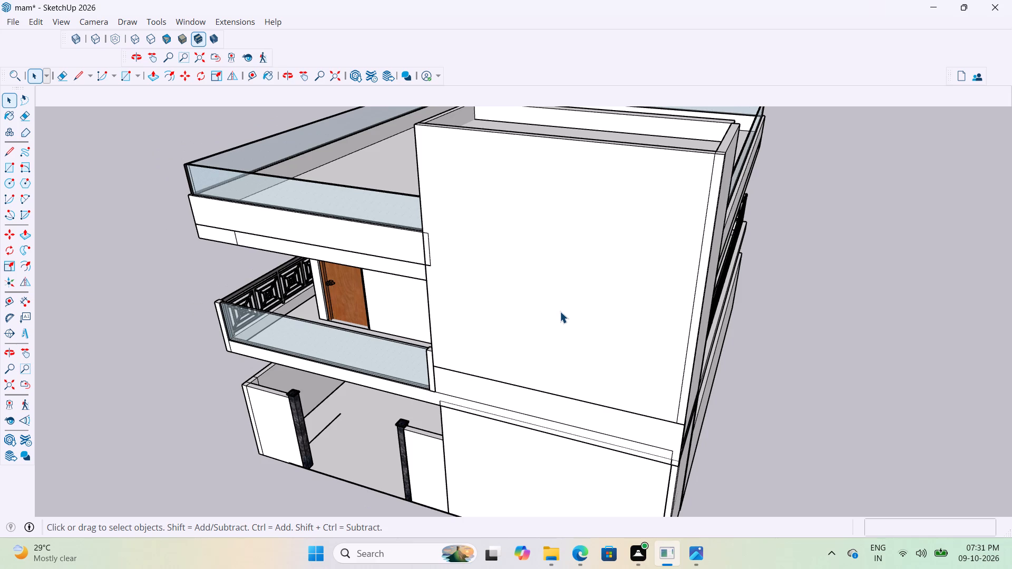
scroll(560, 311, "down", 4)
middle_click_drag(562, 310, 664, 292)
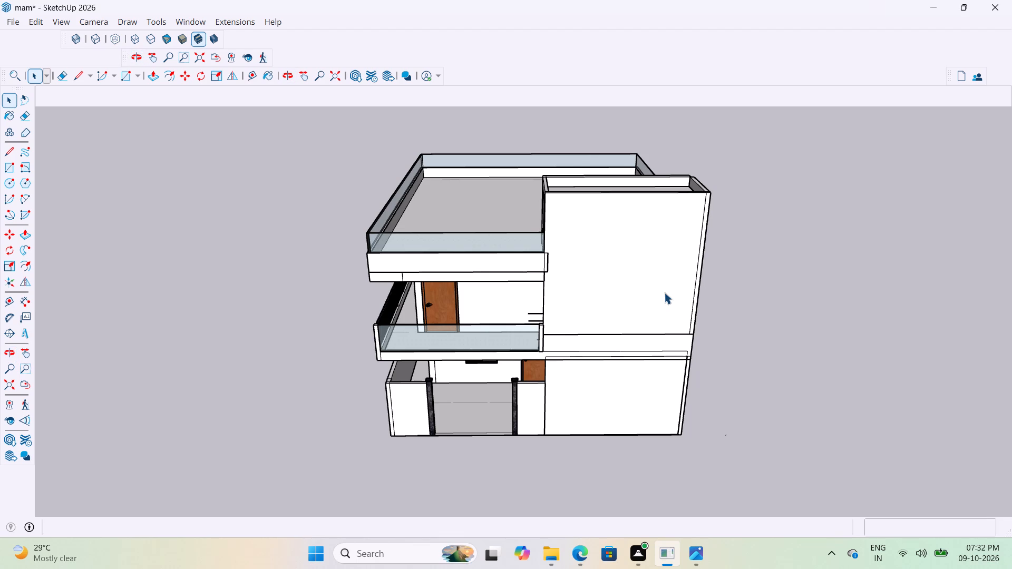
key("shift+f")
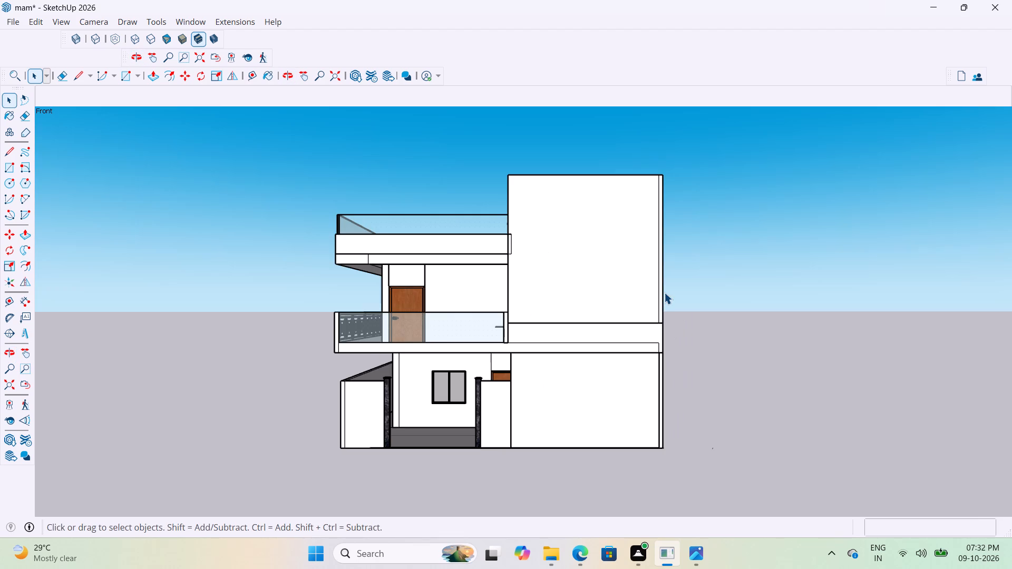
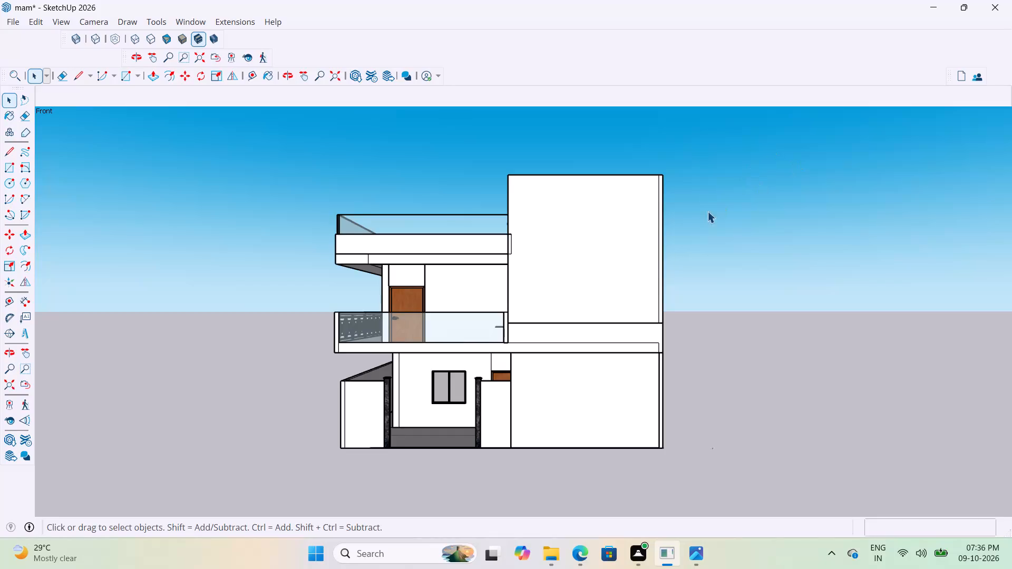
Examine the first-floor front balcony with its glass and metal railings, the door behind it and the overhanging slab above.
scroll(545, 286, "down", 3)
middle_click_drag(558, 278, 601, 272)
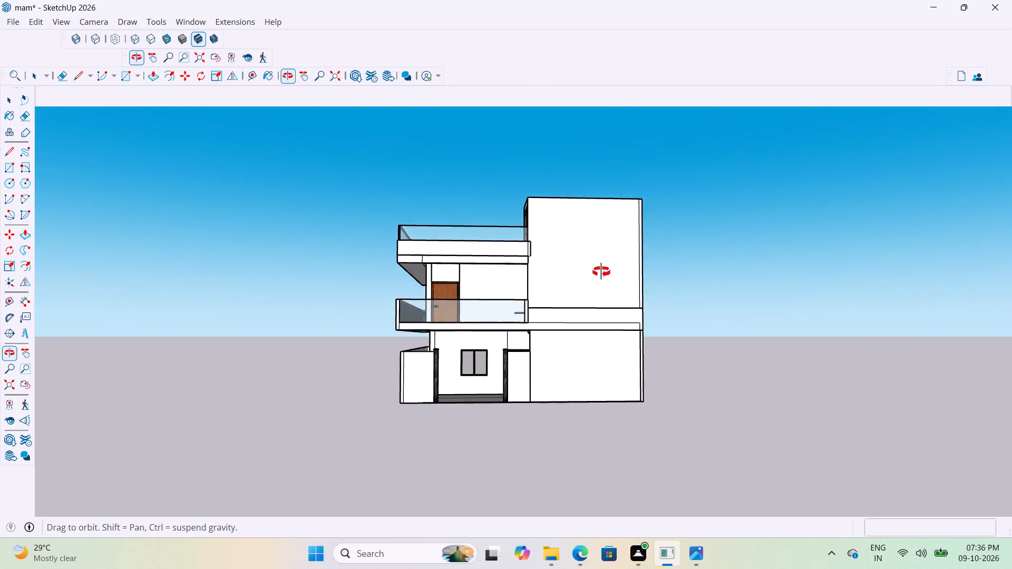
middle_click_drag(601, 272, 684, 307)
scroll(684, 307, "up", 1)
scroll(593, 350, "down", 3)
middle_click_drag(590, 350, 603, 345)
scroll(522, 358, "up", 14)
middle_click_drag(437, 340, 463, 315)
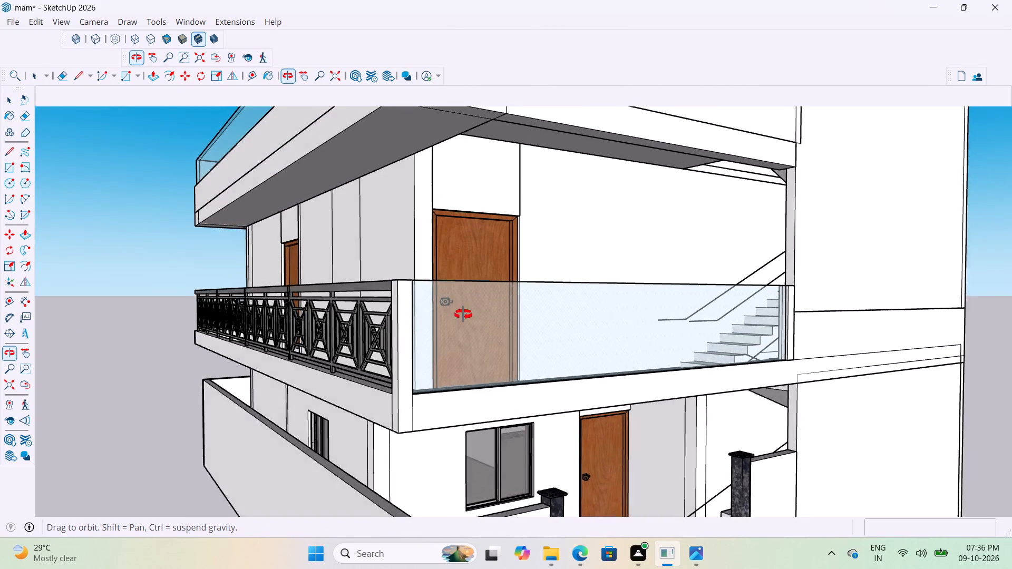
middle_click_drag(463, 315, 422, 338)
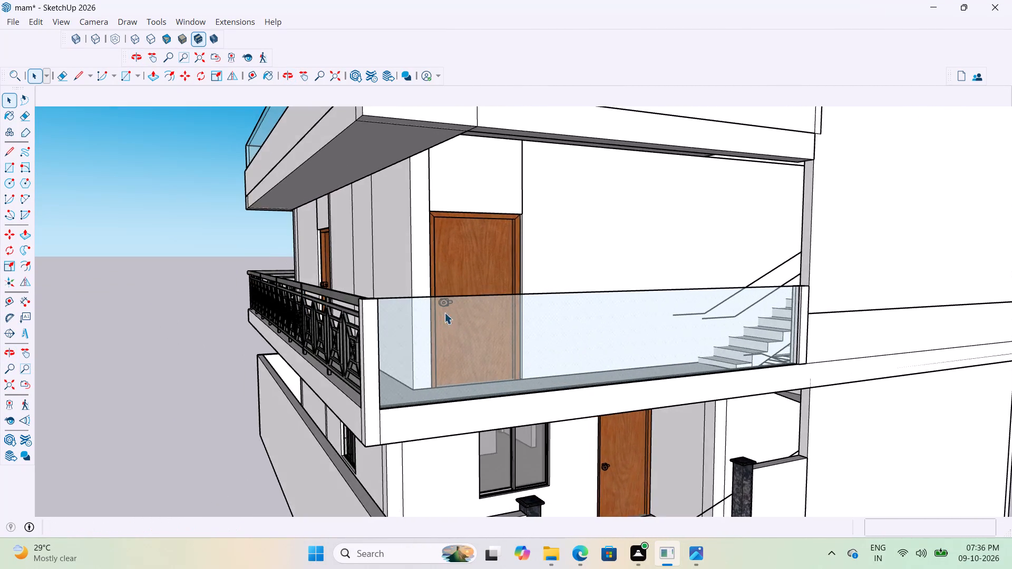
scroll(458, 300, "down", 10)
scroll(476, 281, "up", 2)
middle_click_drag(524, 242, 486, 264)
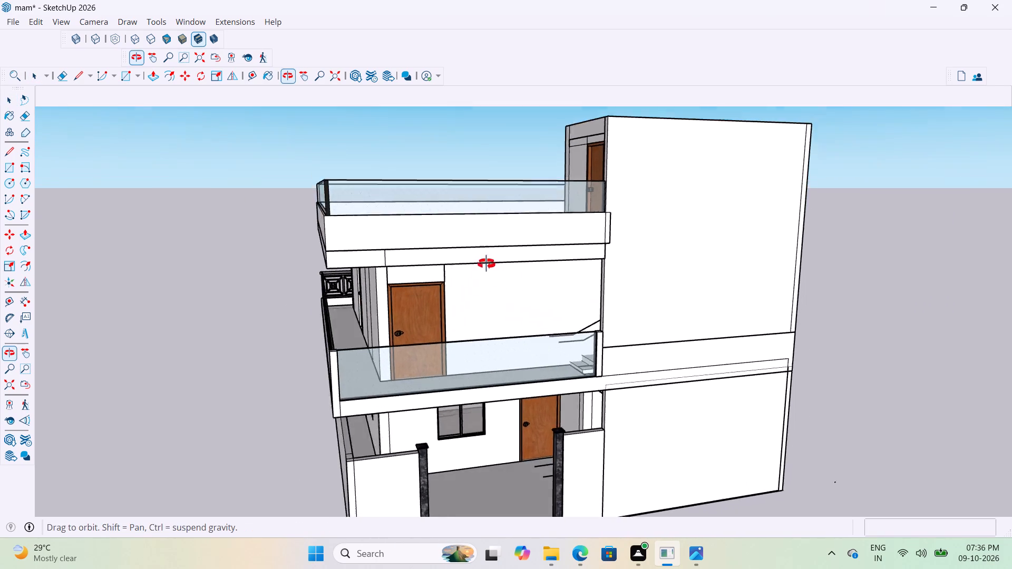
middle_click_drag(486, 264, 494, 255)
scroll(614, 209, "down", 7)
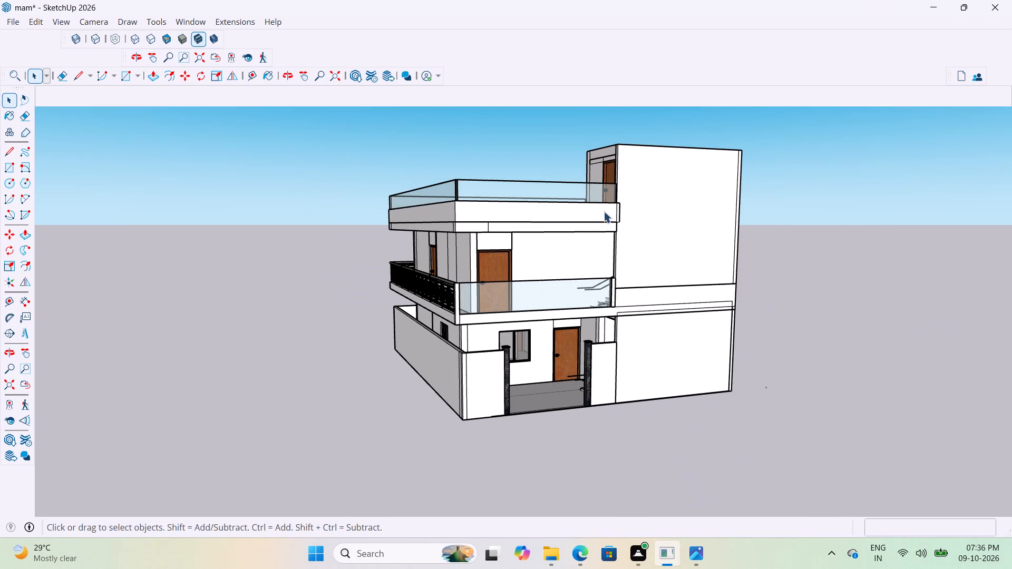
Examine the ground-floor entrance, including the front compound wall, the dark stone gate pillars and the porch behind them.
scroll(609, 207, "down", 4)
scroll(498, 354, "up", 20)
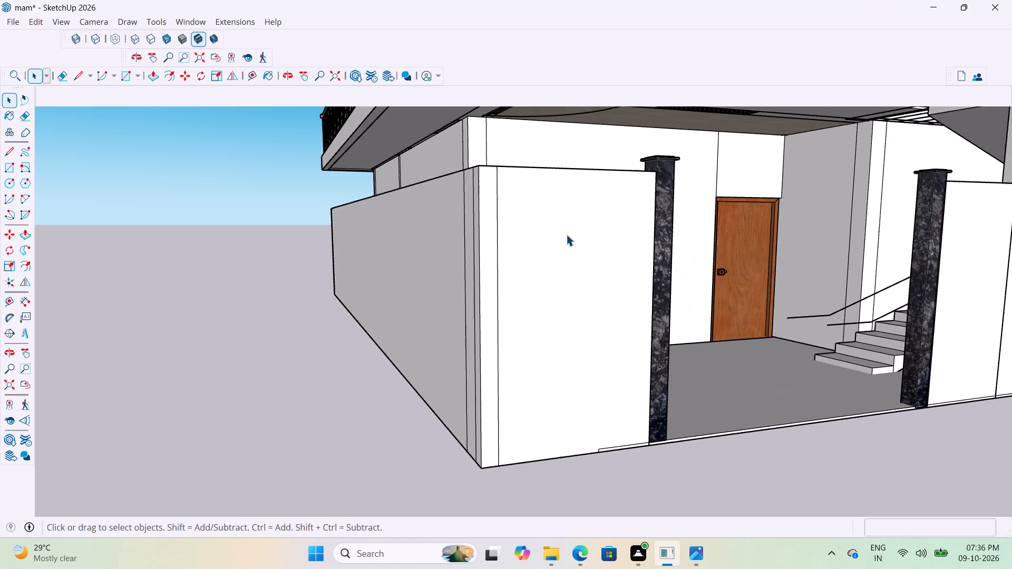
scroll(568, 231, "down", 3)
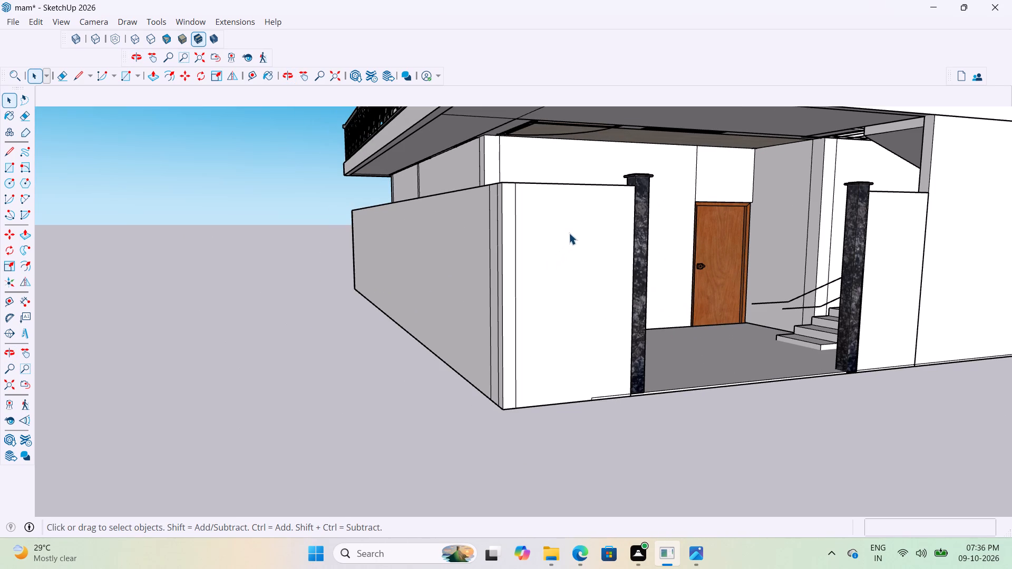
scroll(569, 233, "down", 4)
middle_click_drag(645, 236, 573, 274)
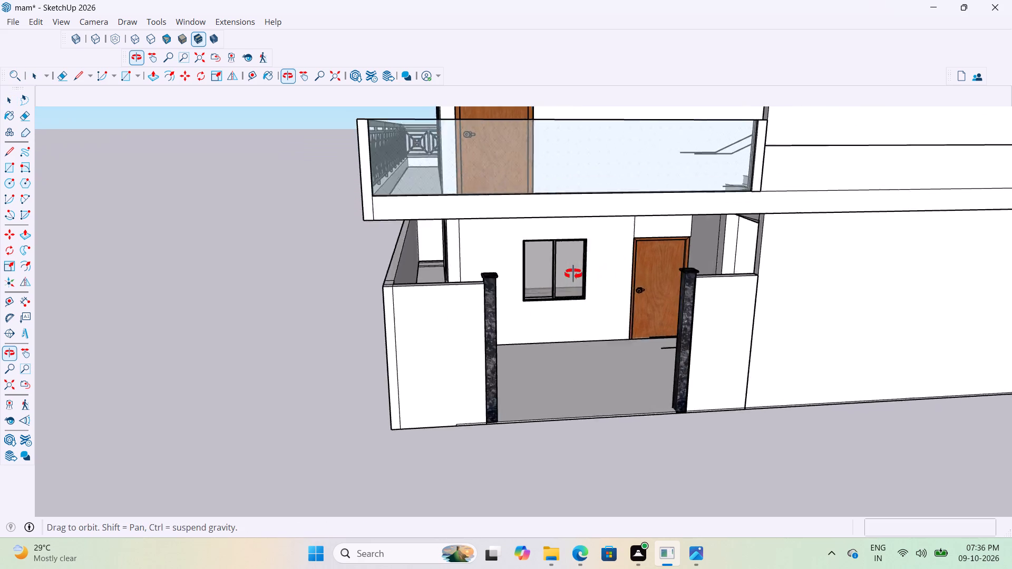
middle_click_drag(573, 274, 563, 276)
scroll(533, 264, "down", 10)
scroll(638, 248, "up", 6)
Inspect the house from above over the roof terrace, and recheck the gate opening and overall front elevation at lower angles.
middle_click_drag(631, 183, 711, 233)
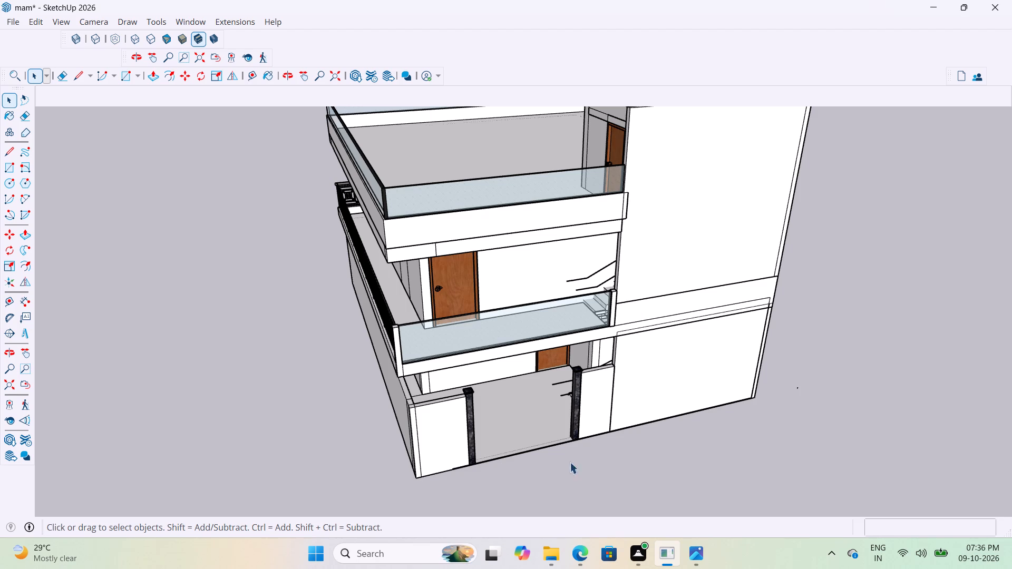
scroll(547, 412, "down", 3)
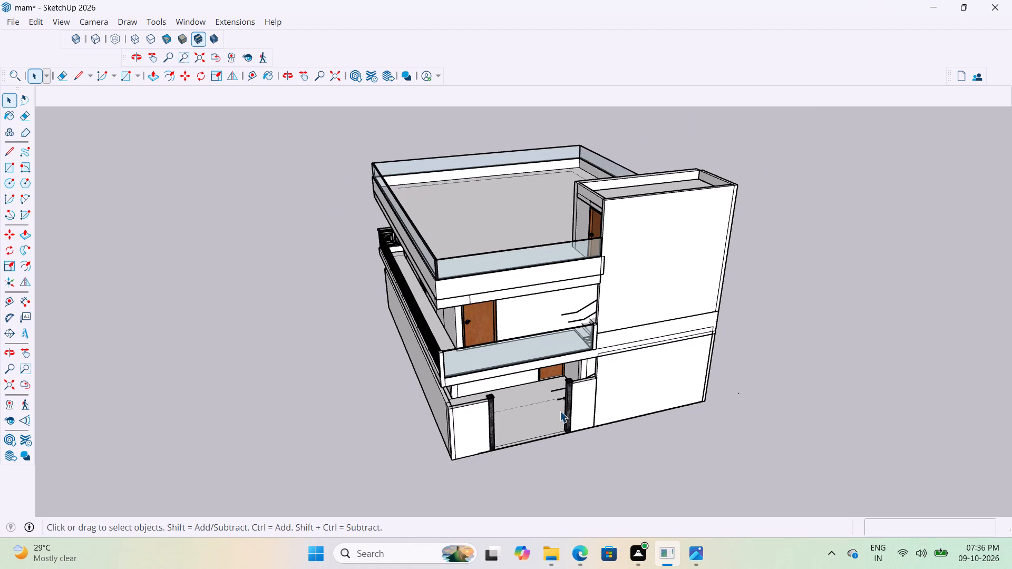
middle_click_drag(552, 408, 479, 346)
scroll(440, 379, "up", 9)
middle_click_drag(463, 350, 478, 316)
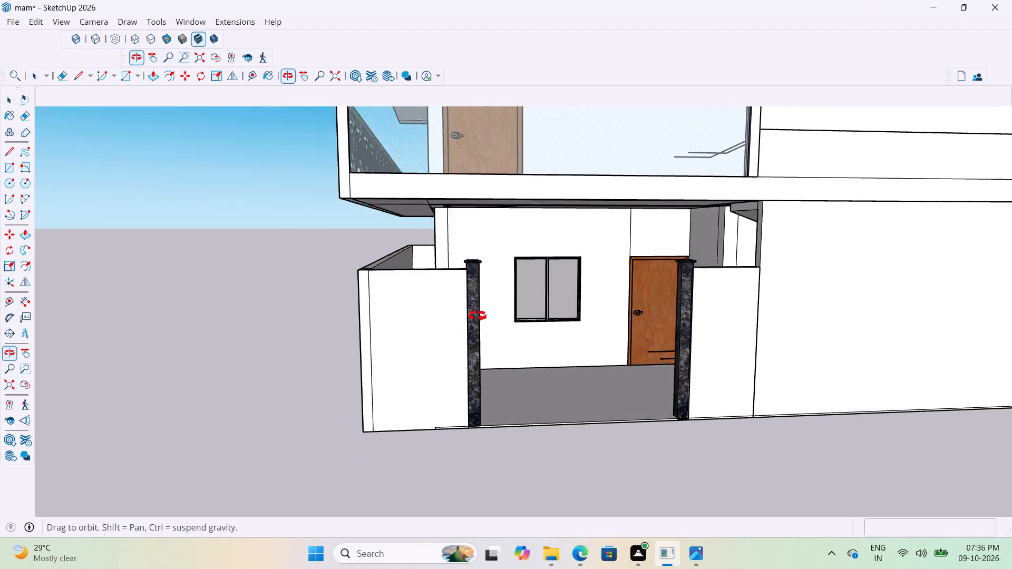
middle_click_drag(478, 316, 478, 316)
scroll(498, 315, "down", 4)
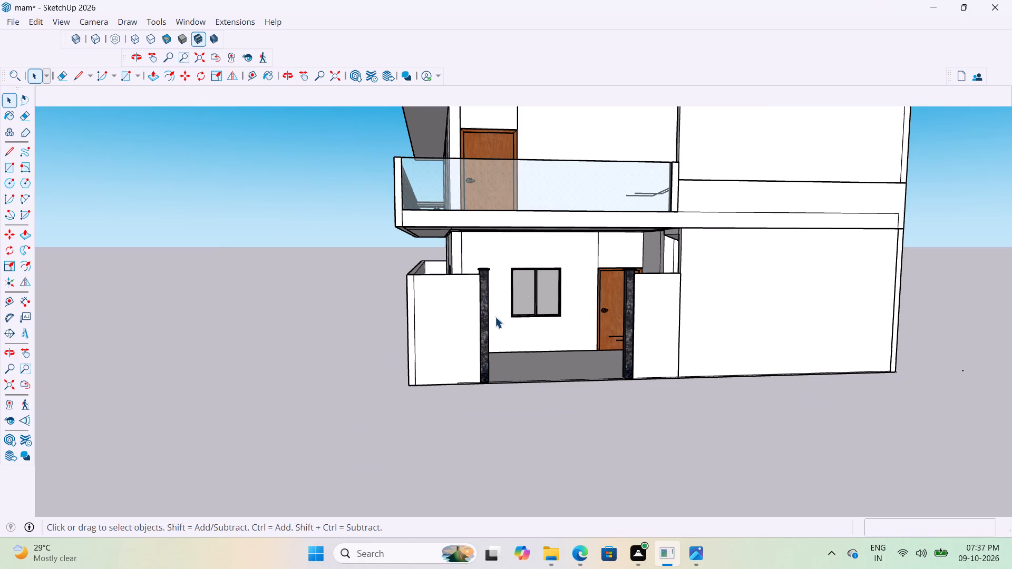
scroll(491, 339, "down", 4)
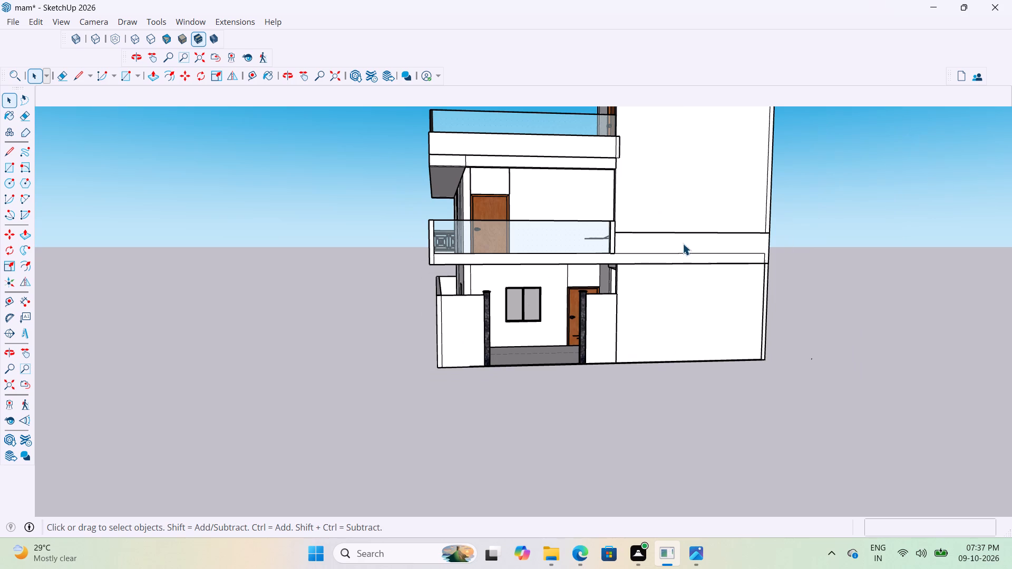
scroll(660, 255, "down", 2)
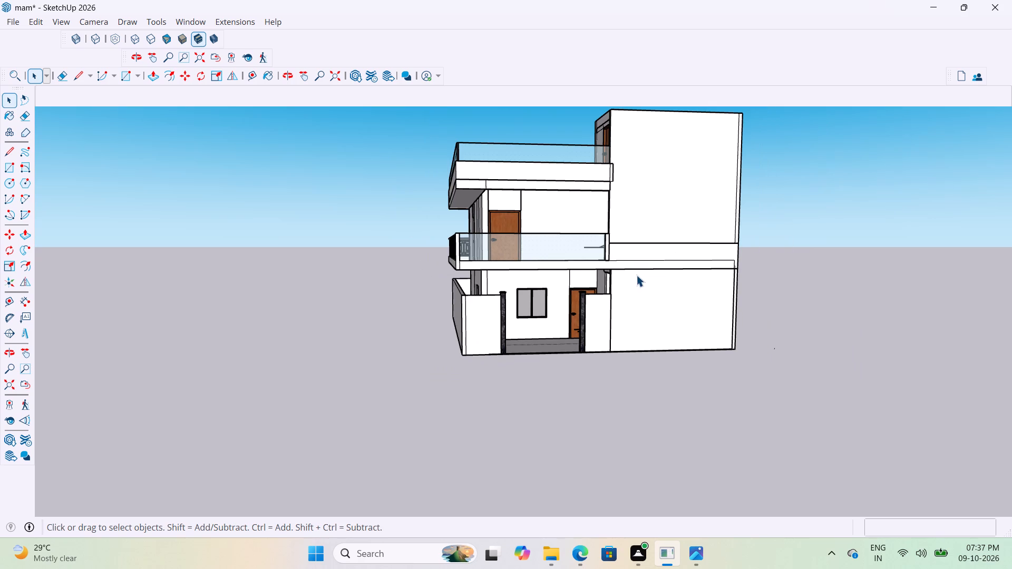
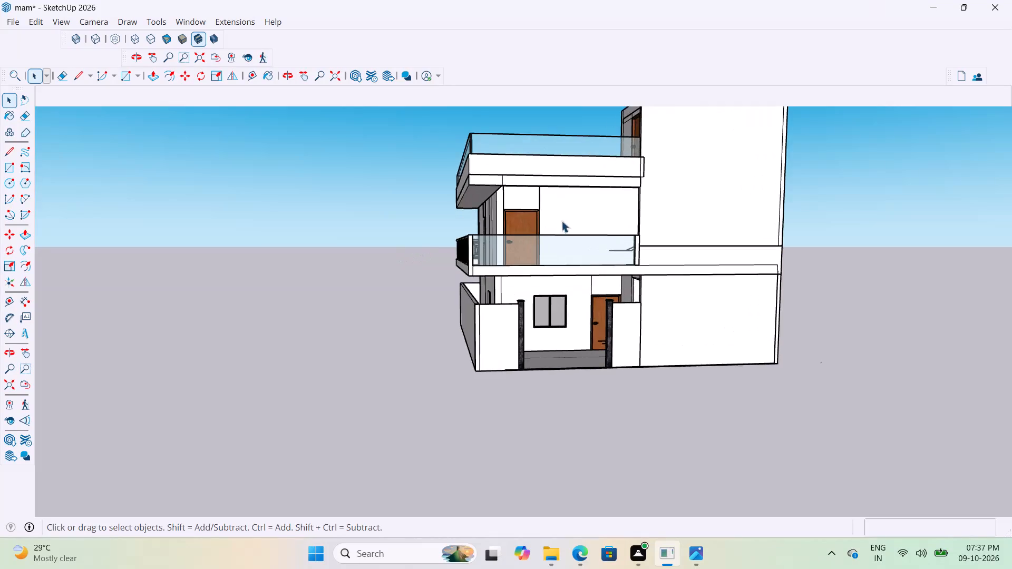
Browse the Asian Paints Chromatics material collection for a paint colour for the house.
middle_click_drag(540, 195, 635, 212)
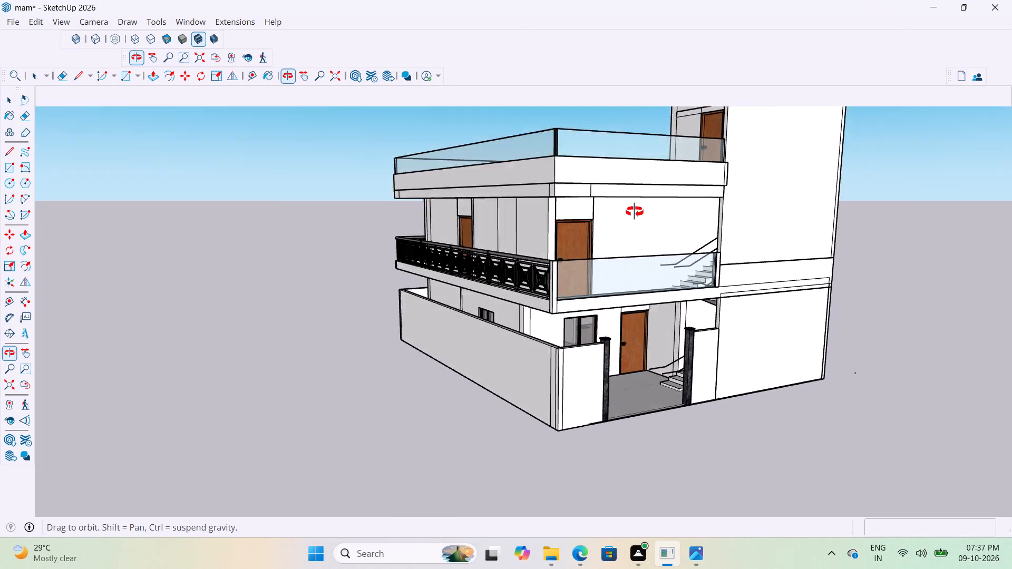
middle_click_drag(635, 212, 582, 212)
scroll(406, 292, "down", 4)
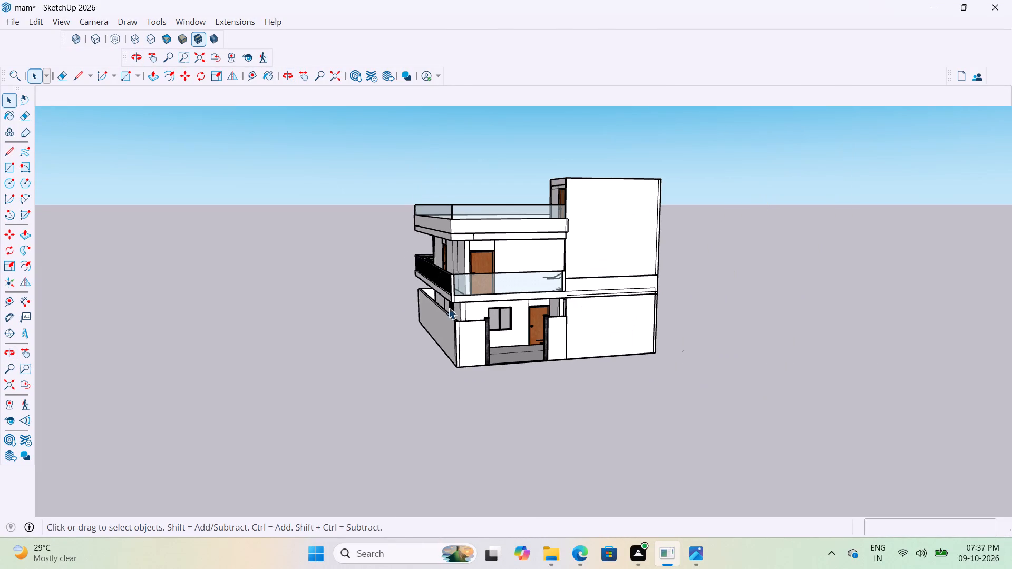
key("b")
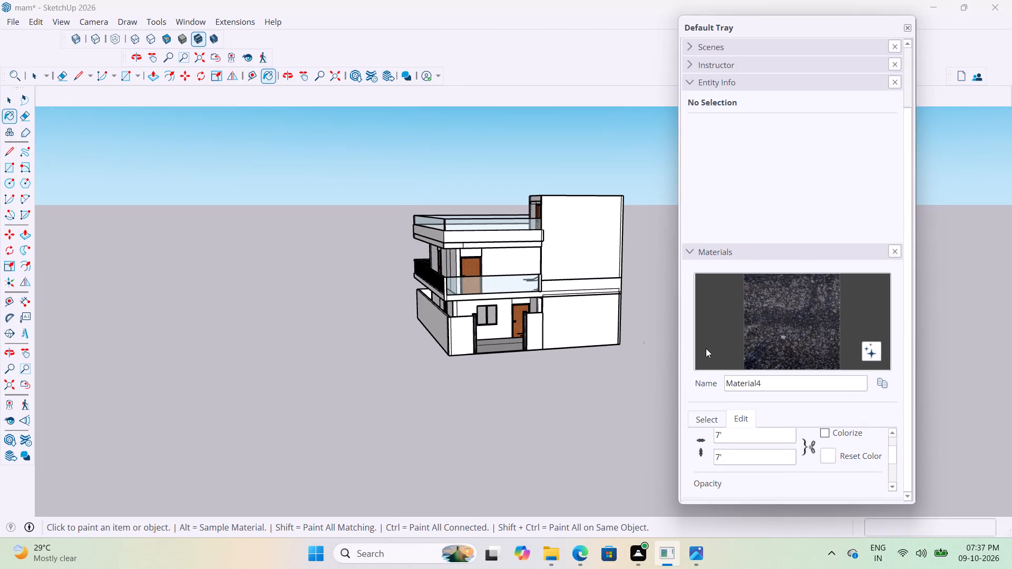
left_click(715, 385)
scroll(777, 417, "down", 3)
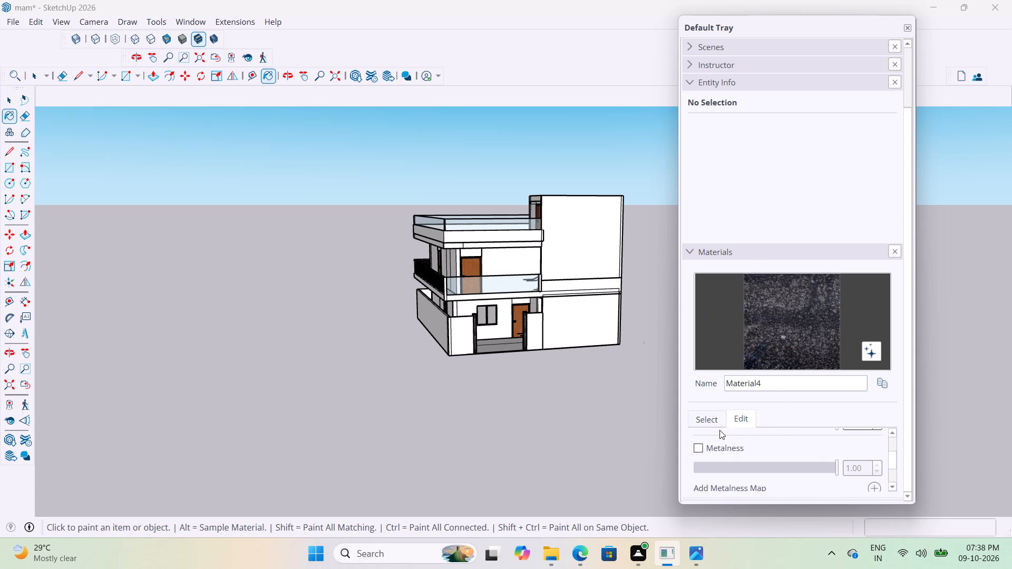
left_click(708, 415)
left_click(776, 435)
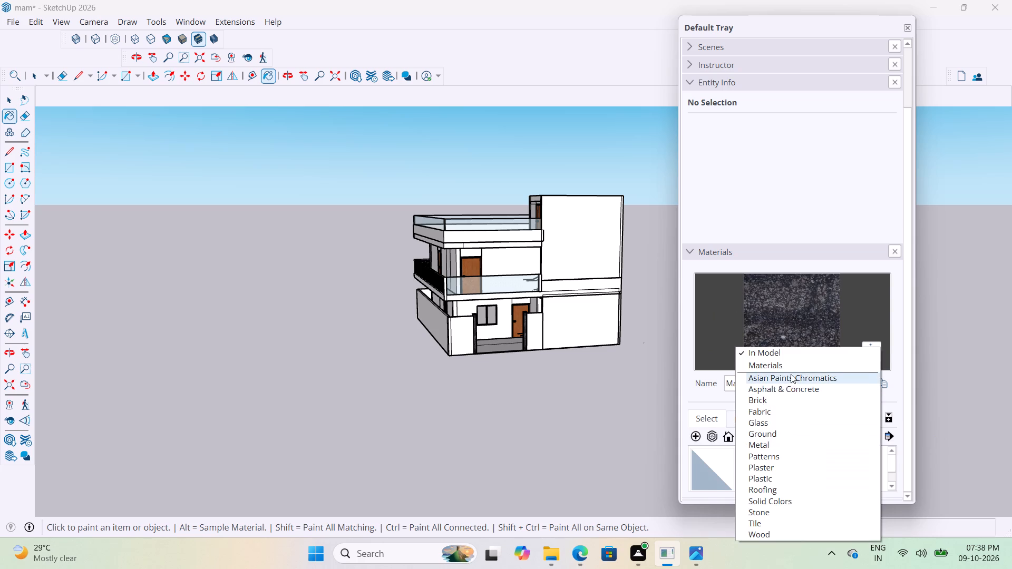
left_click(791, 374)
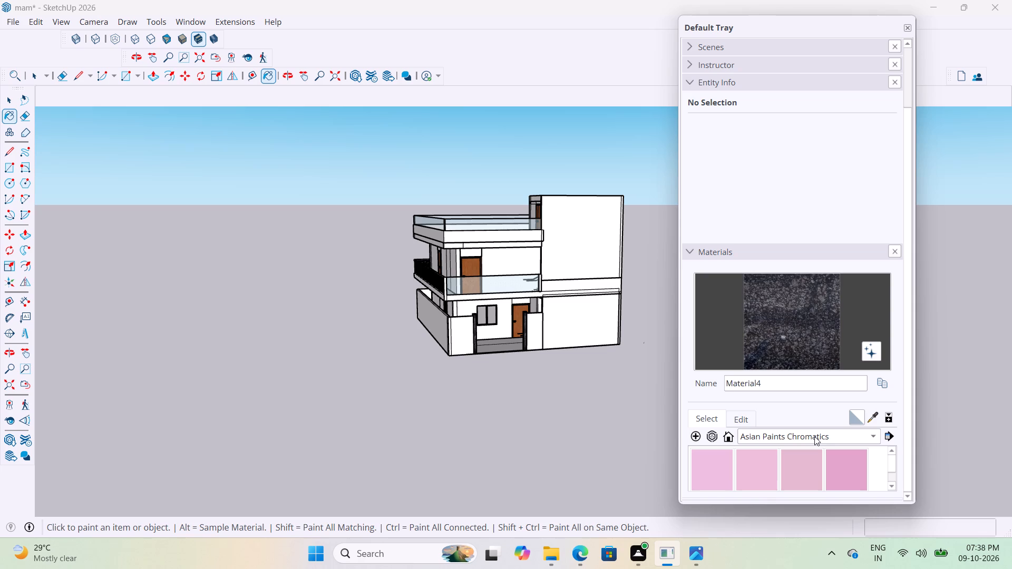
scroll(813, 442, "down", 5)
scroll(694, 431, "down", 4)
scroll(901, 410, "down", 3)
scroll(755, 484, "down", 7)
scroll(797, 474, "down", 20)
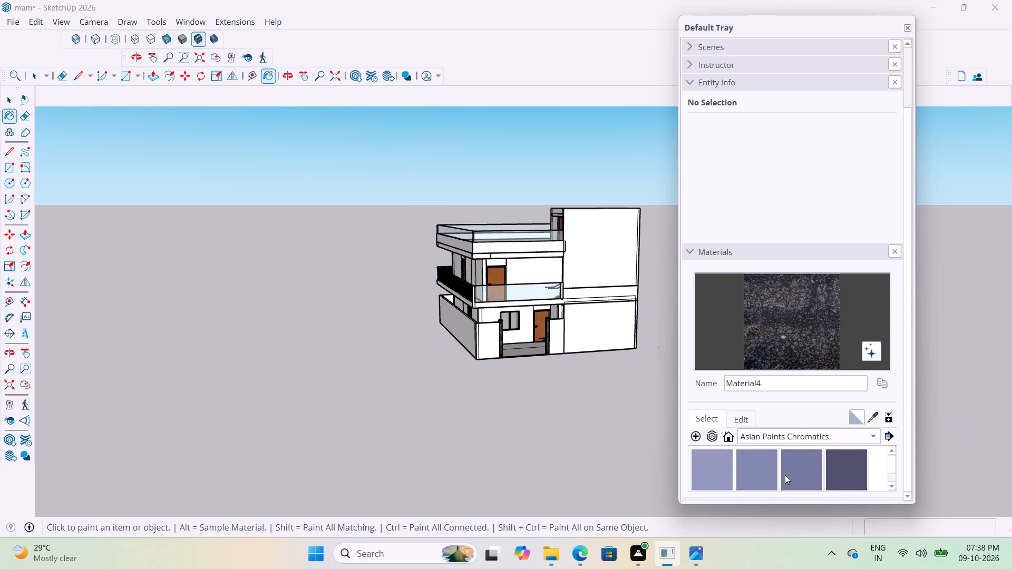
scroll(784, 474, "down", 7)
scroll(727, 474, "down", 10)
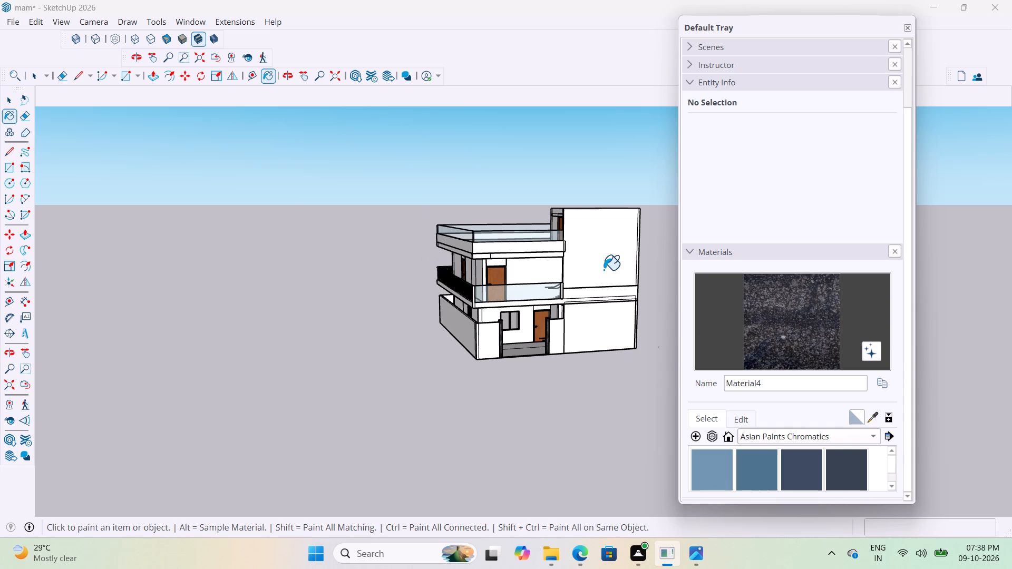
Examine the first-floor balcony floor, its wooden door, the side walkway and the gate area below.
scroll(601, 266, "up", 2)
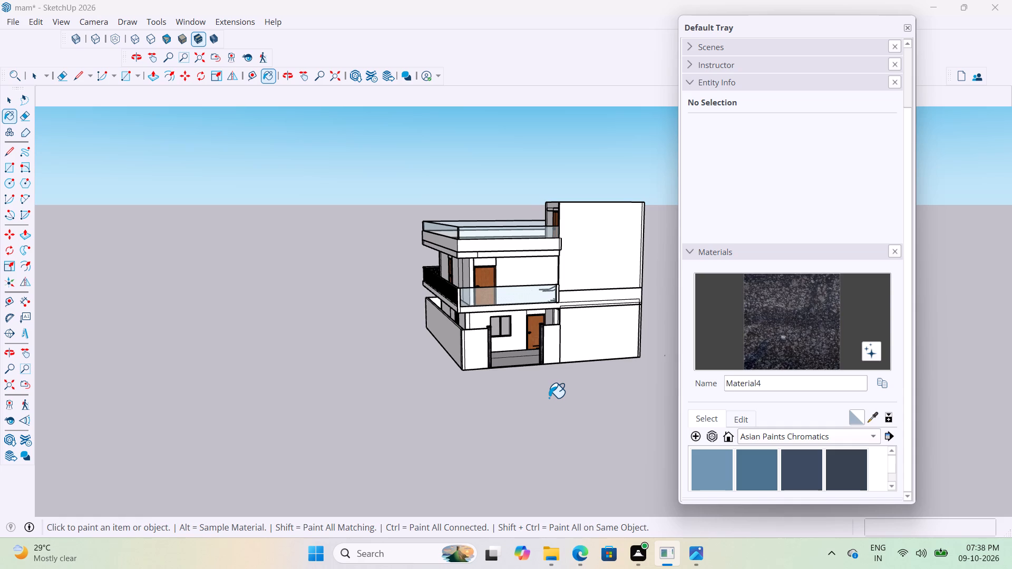
scroll(528, 350, "up", 5)
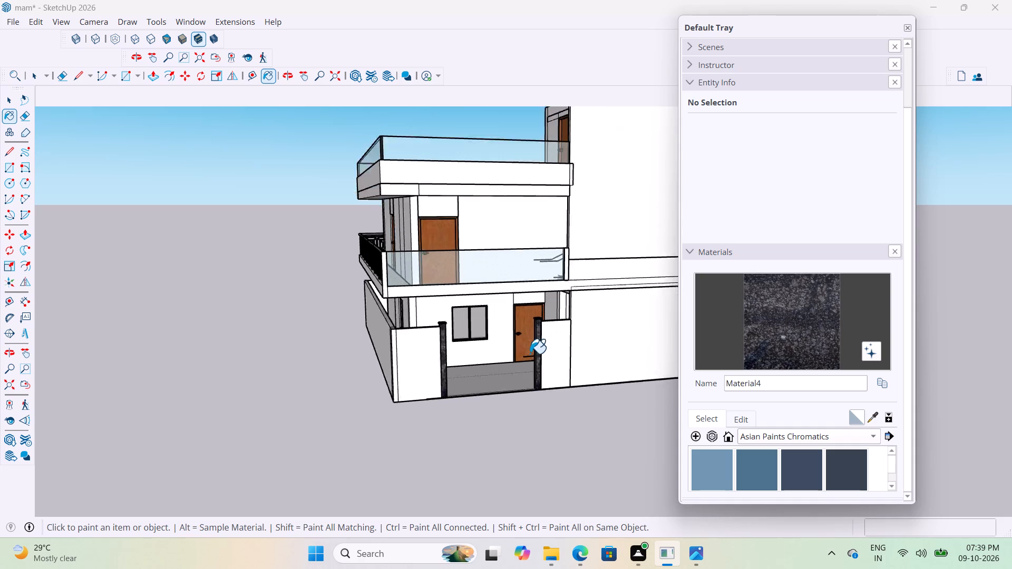
scroll(530, 354, "up", 1)
middle_click_drag(485, 414, 426, 472)
scroll(427, 449, "up", 4)
scroll(489, 376, "down", 4)
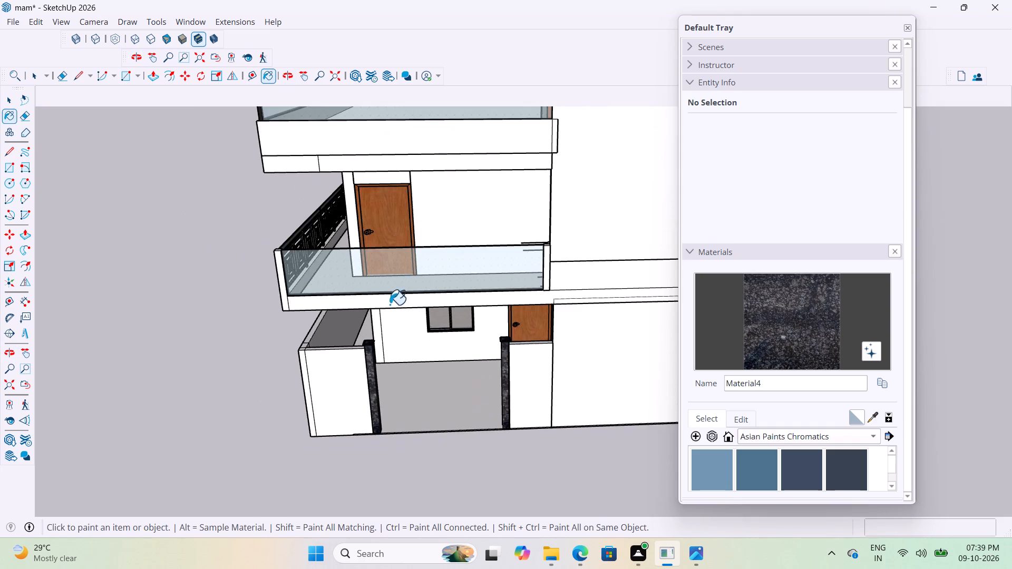
scroll(373, 278, "up", 2)
scroll(338, 268, "down", 3)
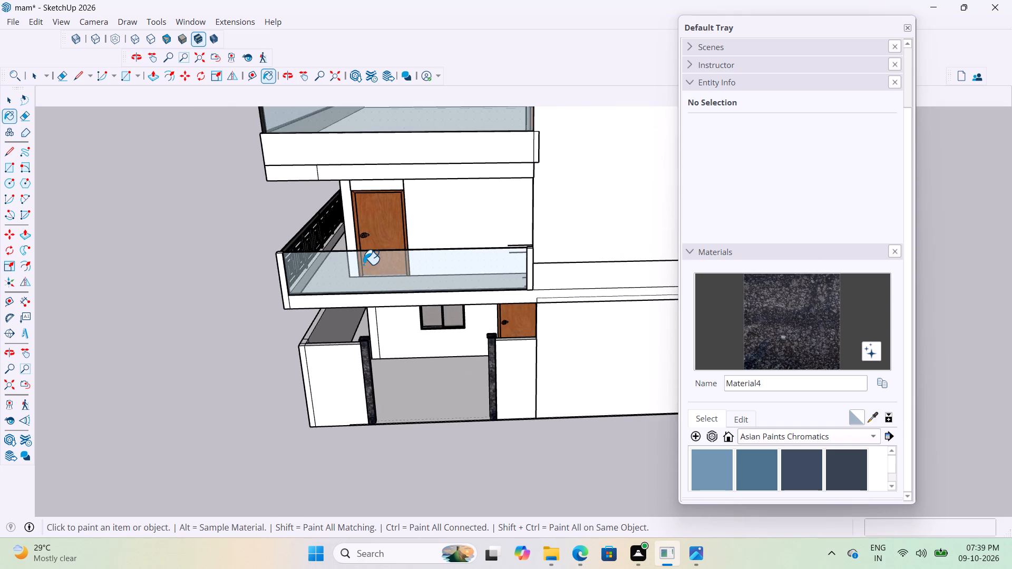
middle_click_drag(363, 264, 460, 257)
scroll(411, 267, "up", 4)
middle_click_drag(456, 264, 390, 282)
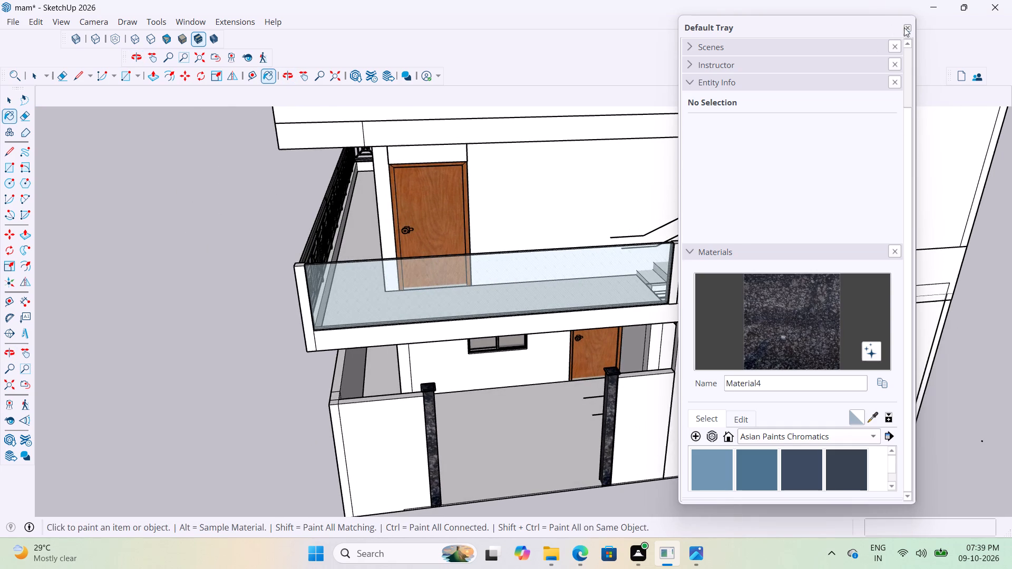
left_click(911, 28)
scroll(483, 259, "up", 2)
scroll(554, 333, "down", 6)
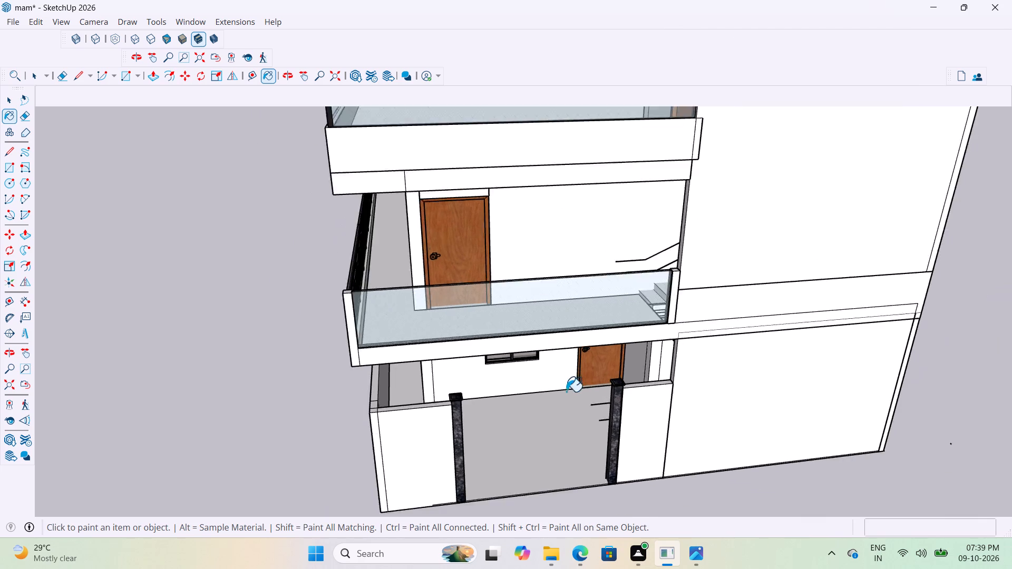
scroll(457, 301, "up", 5)
key("space")
scroll(448, 313, "up", 4)
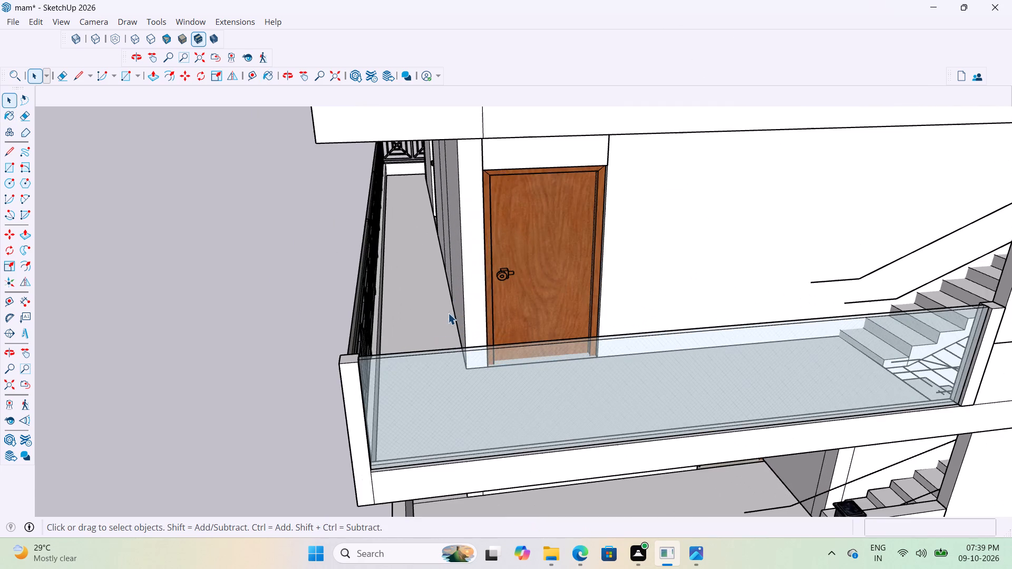
scroll(433, 303, "down", 4)
Create a new material that uses the "bedroom floor tile" image from the Desktop as its texture.
key("b")
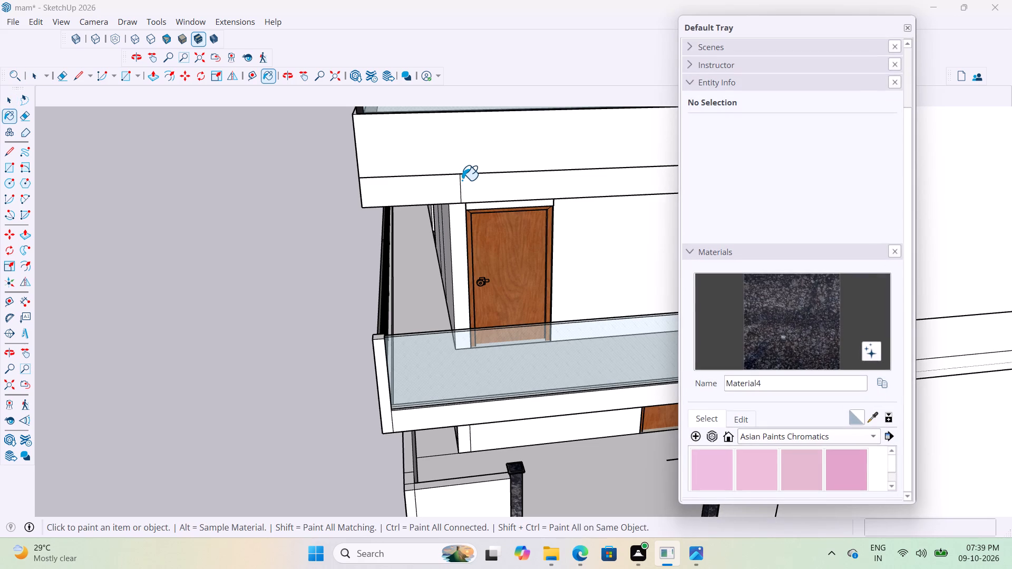
scroll(757, 372, "down", 2)
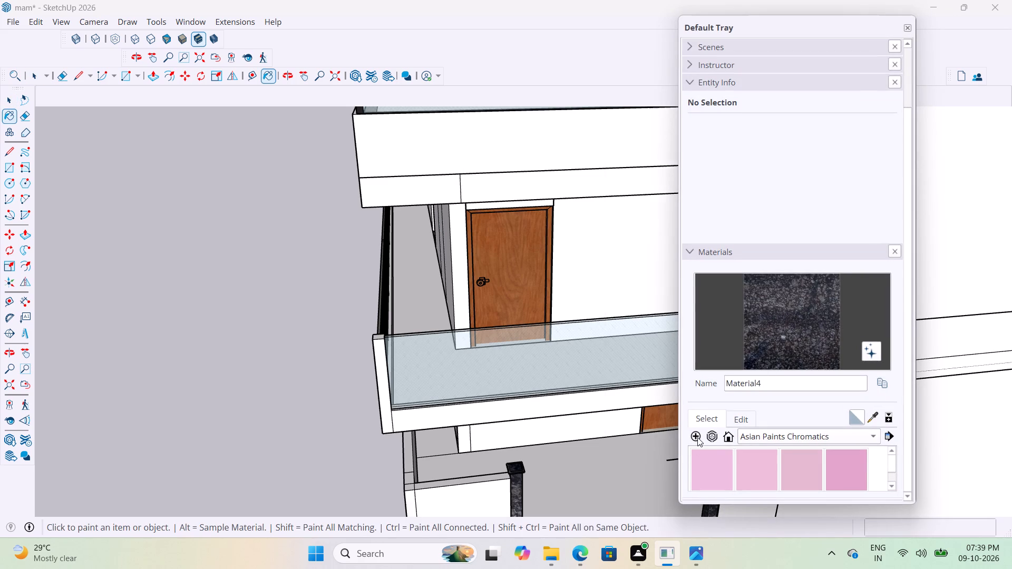
left_click(697, 437)
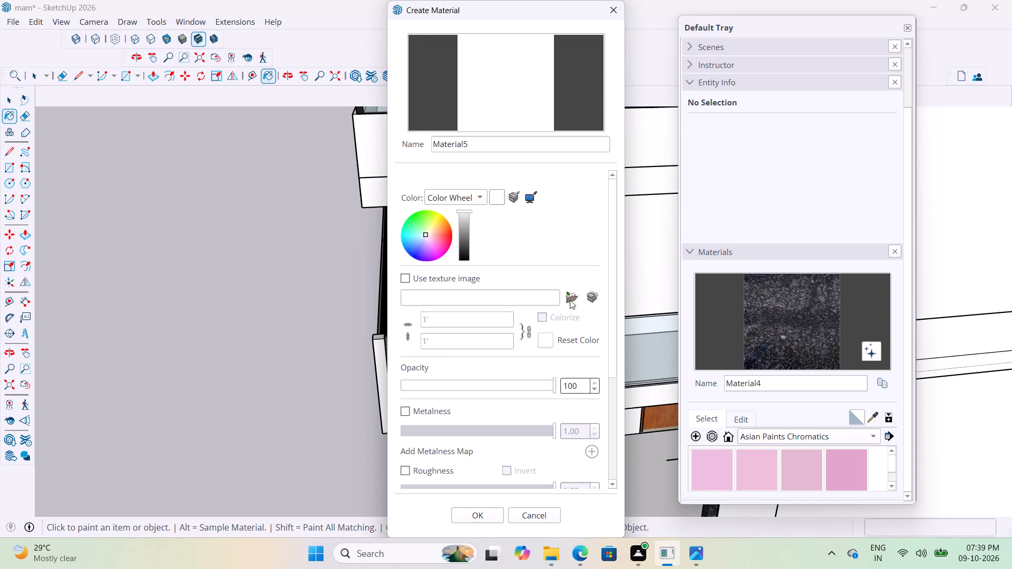
left_click(571, 299)
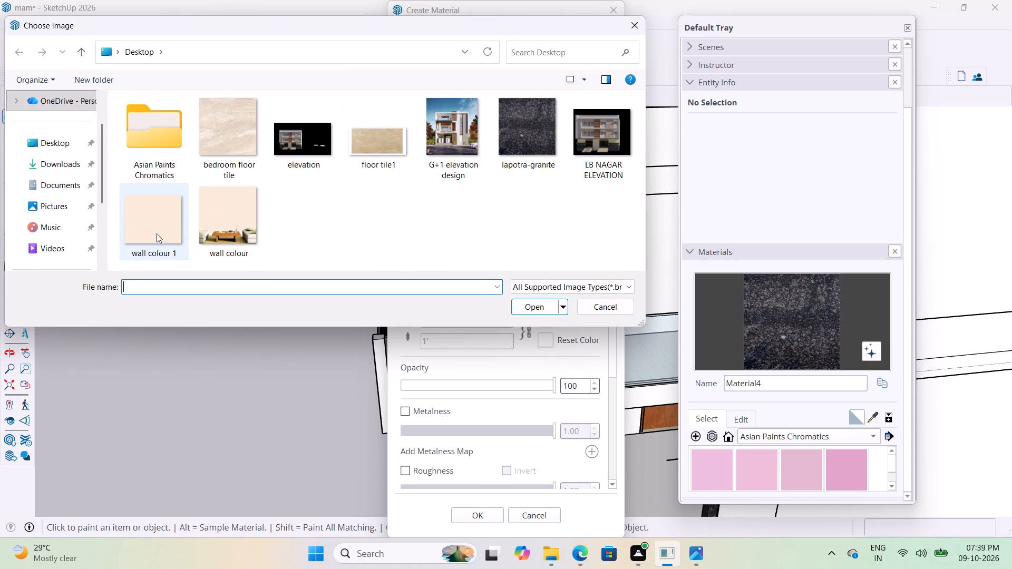
left_click(254, 134)
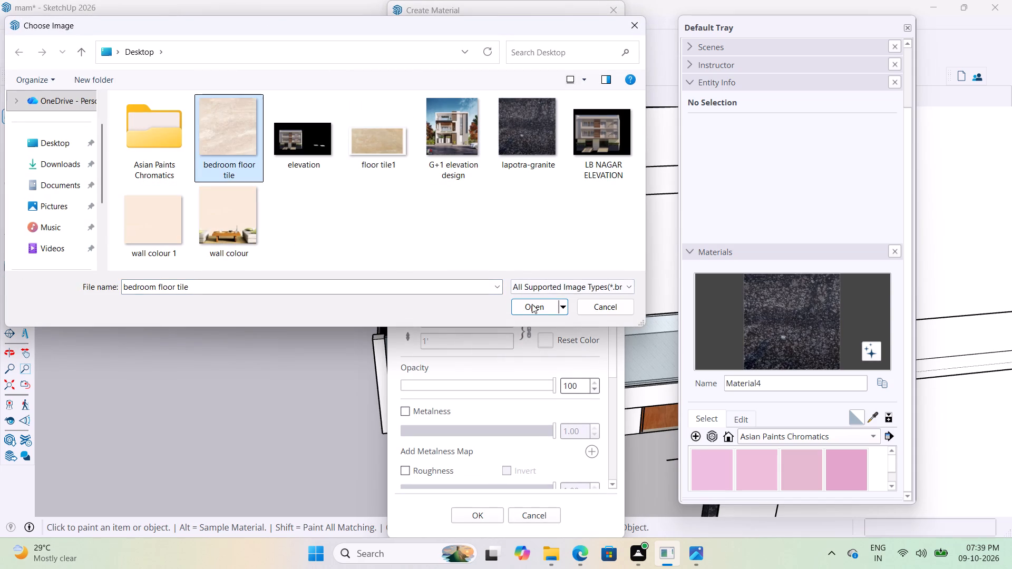
left_click(531, 311)
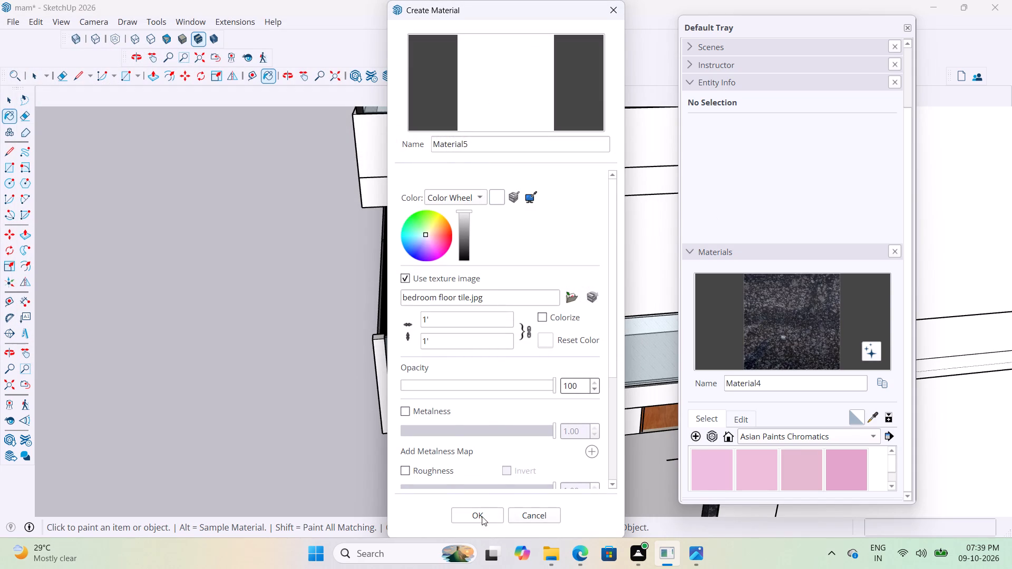
left_click(482, 516)
Unlink the new tile material's texture proportions and set its size to 3' wide by 2' high.
scroll(771, 436, "down", 3)
left_click(742, 422)
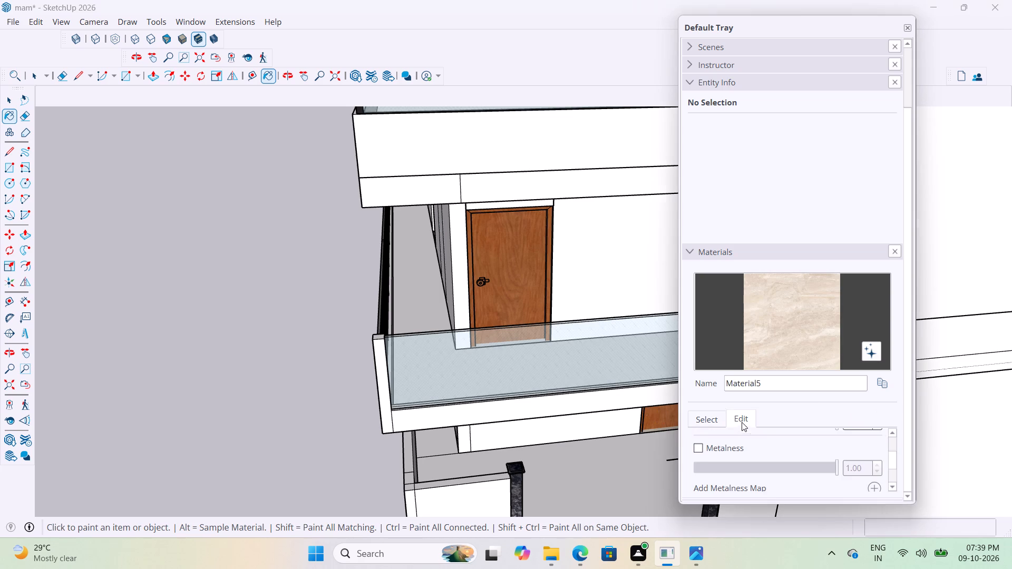
scroll(729, 413, "down", 4)
scroll(782, 462, "down", 2)
scroll(734, 468, "down", 3)
scroll(737, 459, "up", 13)
scroll(745, 442, "down", 12)
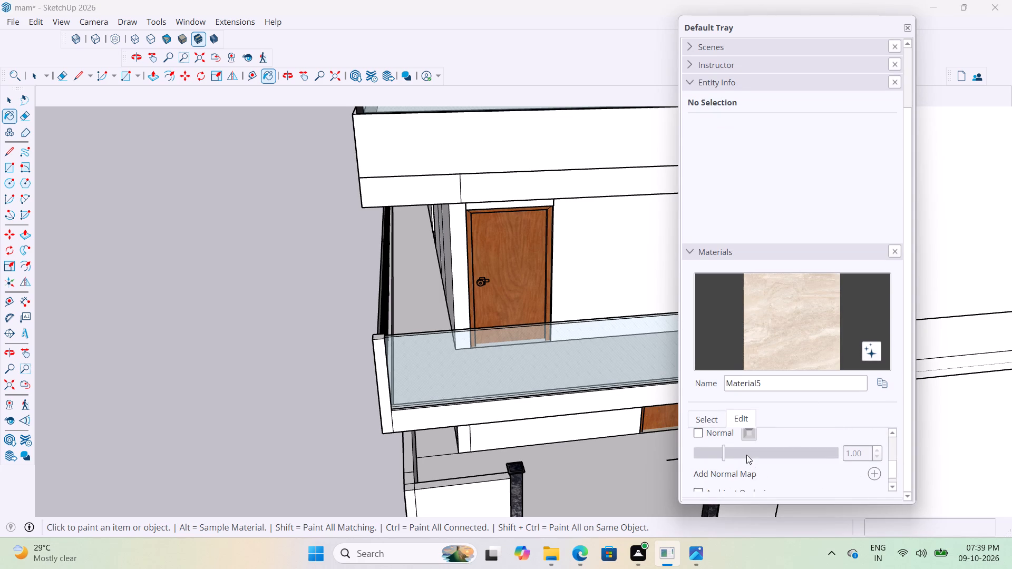
scroll(747, 455, "down", 4)
scroll(747, 455, "up", 7)
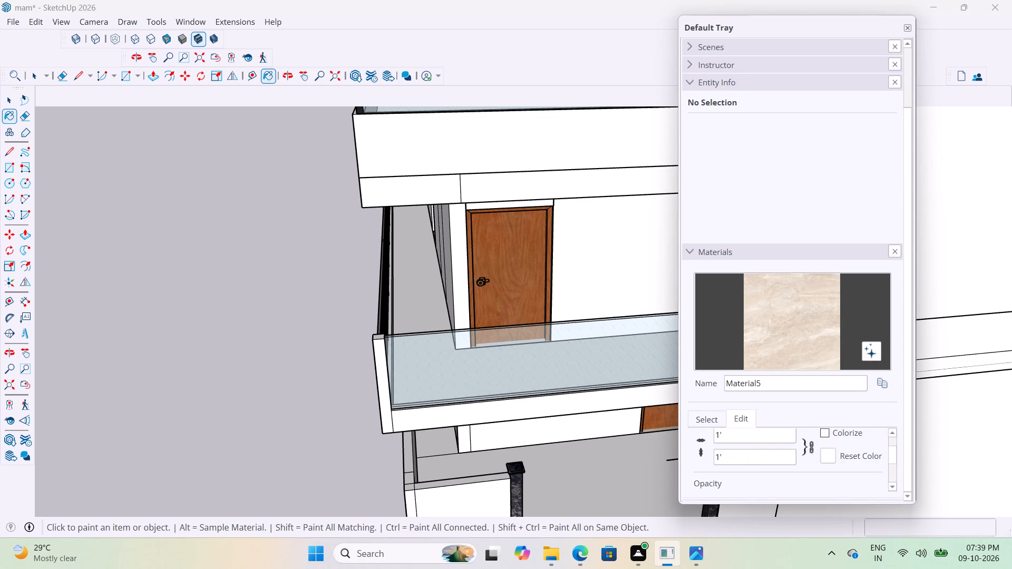
left_click(737, 438)
key("BackSpace")
key("BackSpace")
key("BackSpace")
type("3'")
left_click(809, 444)
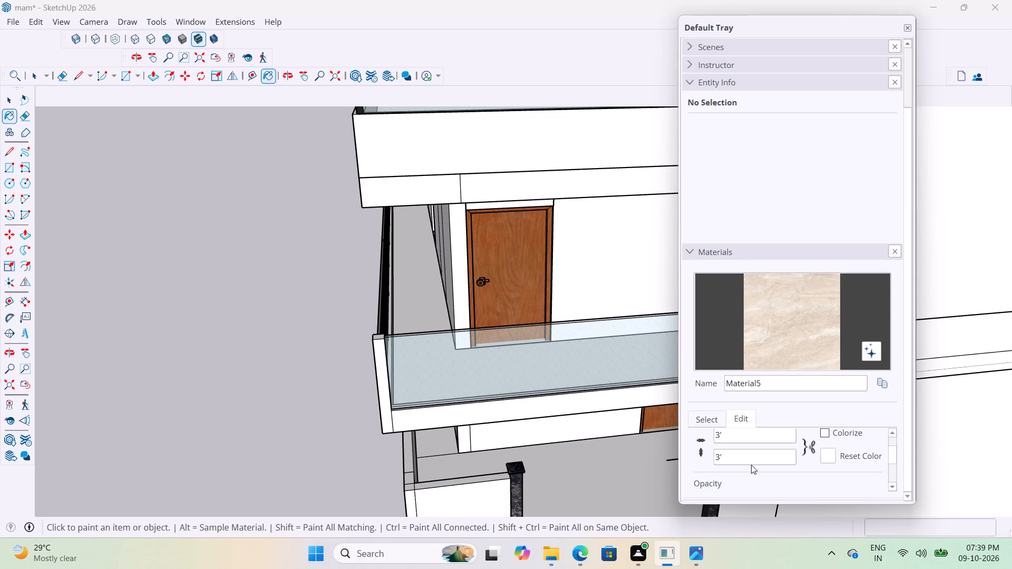
left_click(757, 457)
key("BackSpace")
key("BackSpace")
type("2'")
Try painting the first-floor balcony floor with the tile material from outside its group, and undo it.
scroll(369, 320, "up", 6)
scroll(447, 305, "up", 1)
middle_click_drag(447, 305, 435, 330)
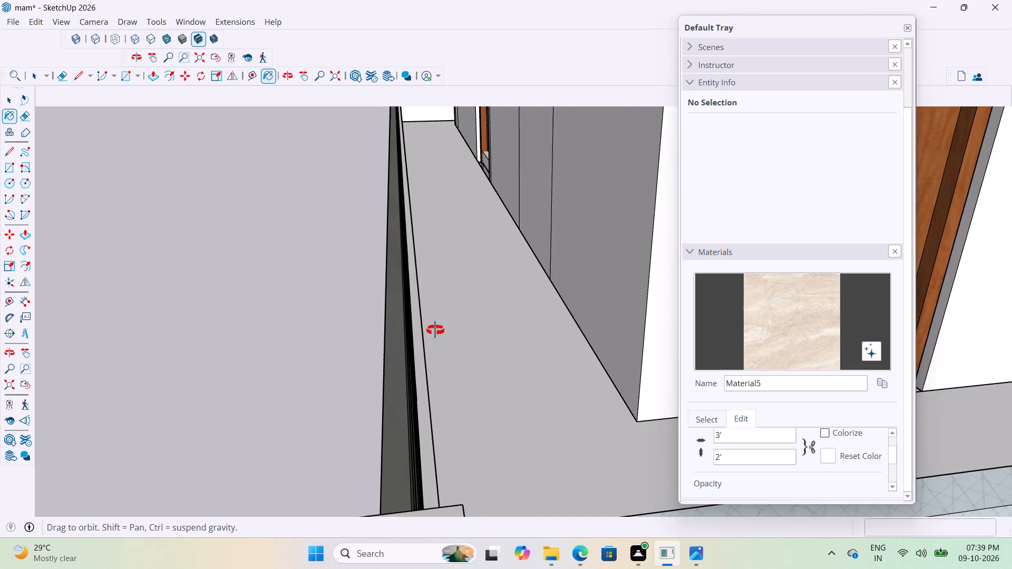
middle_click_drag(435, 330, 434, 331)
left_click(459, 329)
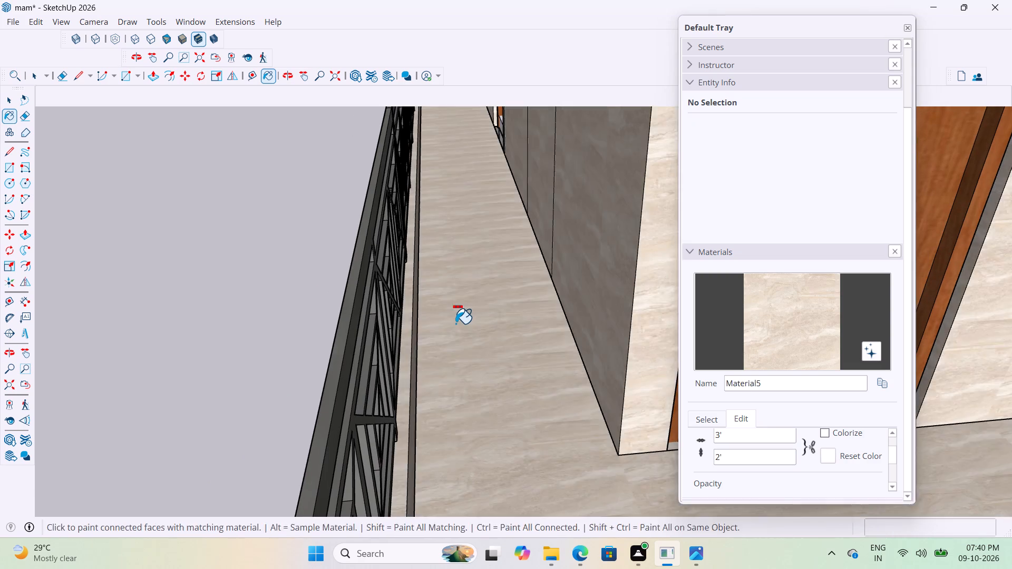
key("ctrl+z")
Open the first-floor group, paint only the balcony floor face with the bedroom floor tile material, and close the group.
key("space")
double_click(455, 323)
left_click(752, 341)
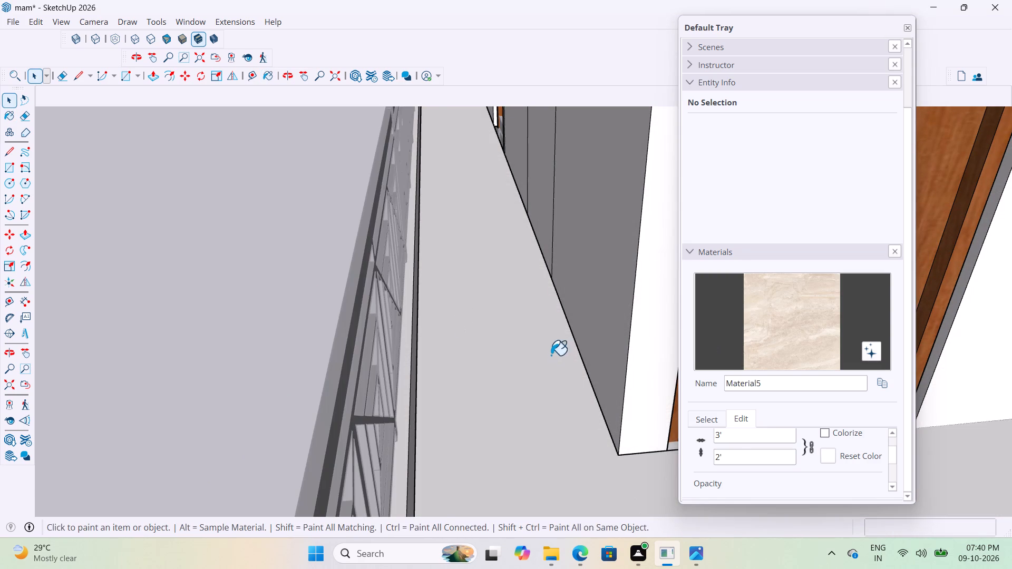
left_click(498, 350)
scroll(417, 315, "down", 14)
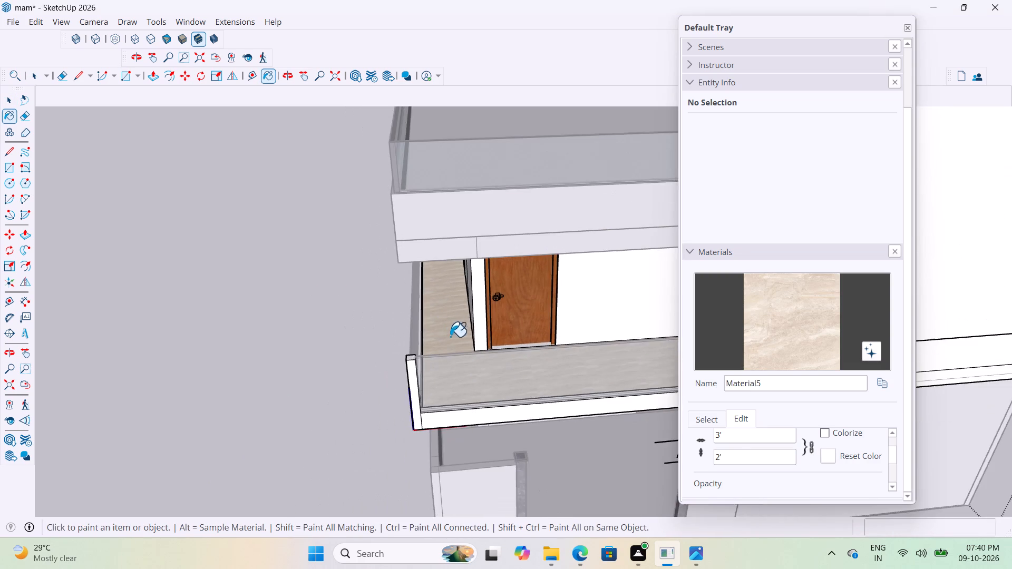
middle_click_drag(460, 325, 518, 321)
scroll(419, 322, "down", 9)
scroll(520, 382, "up", 3)
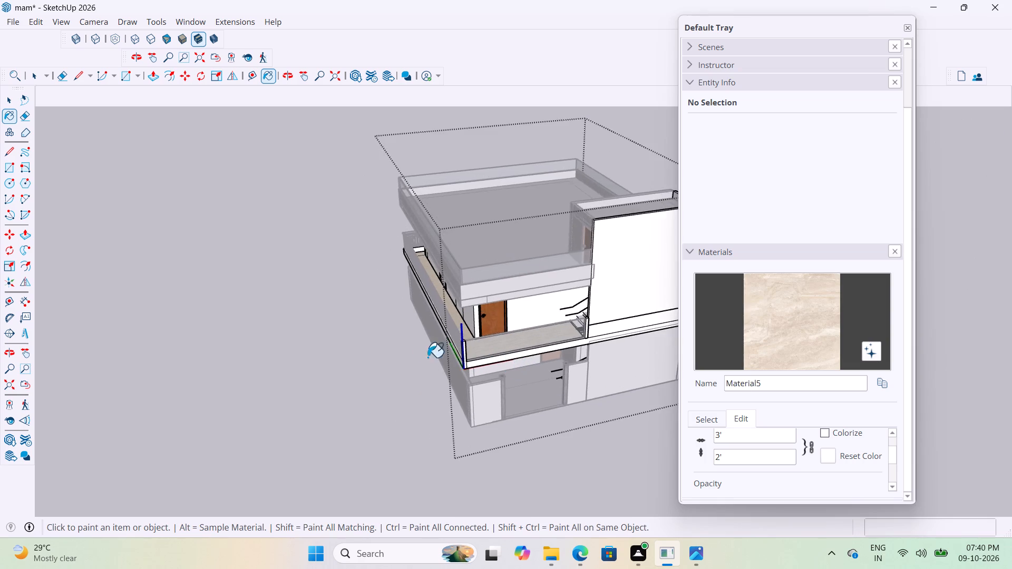
scroll(350, 386, "down", 8)
key("space")
left_click(611, 189)
Inspect the tiled first-floor balcony and the rest of the house exterior, including the ground-floor parking entrance, from several sides.
scroll(438, 331, "up", 8)
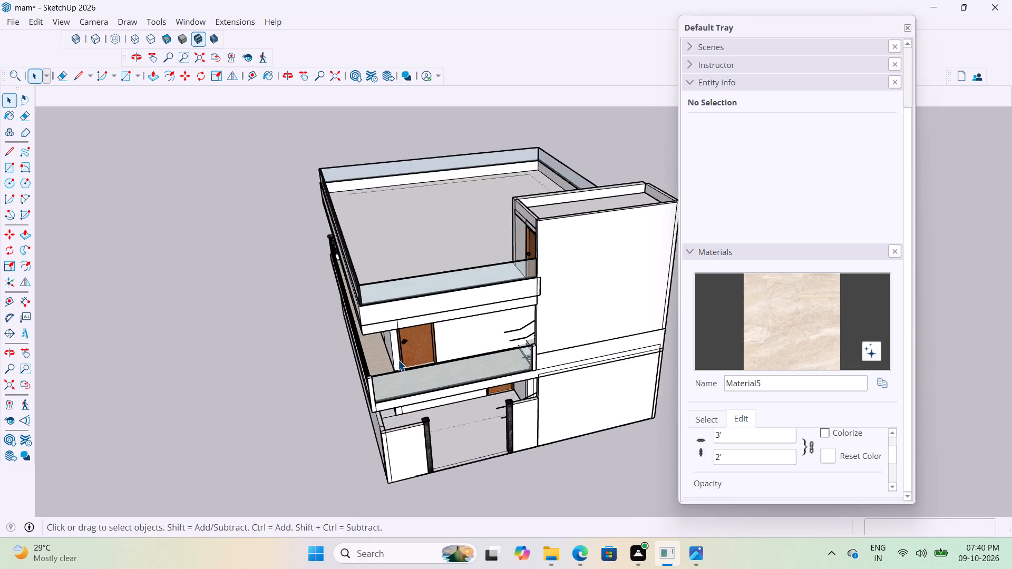
scroll(398, 360, "up", 11)
middle_click_drag(365, 347, 393, 352)
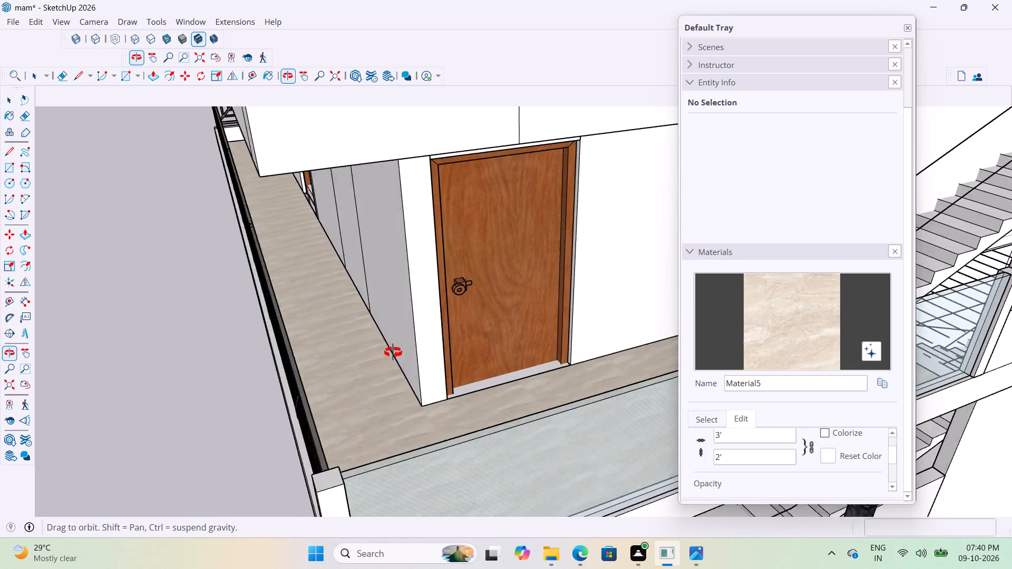
middle_click_drag(393, 352, 456, 362)
scroll(334, 356, "down", 14)
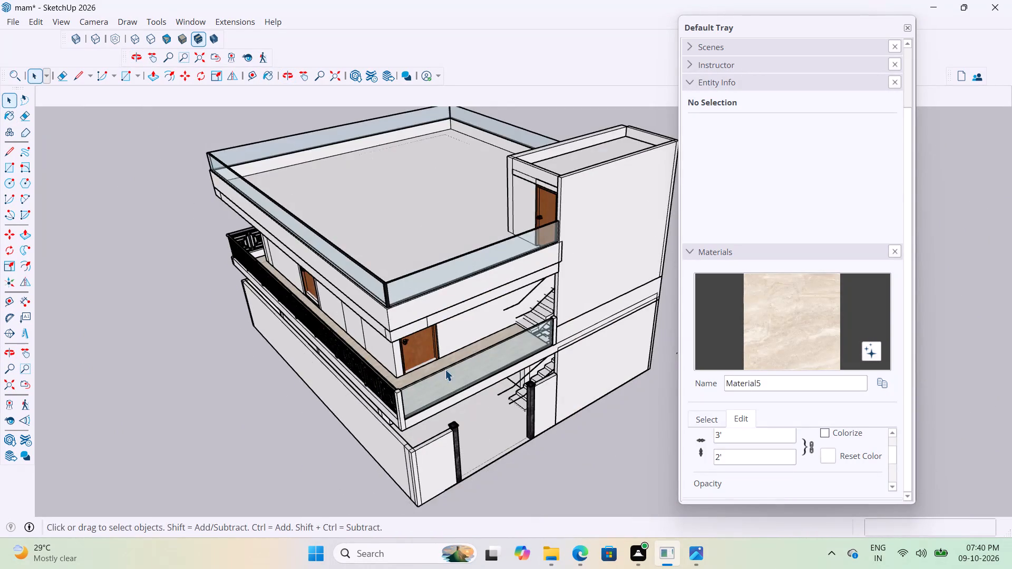
scroll(454, 362, "up", 4)
middle_click_drag(547, 345, 499, 273)
scroll(504, 252, "down", 8)
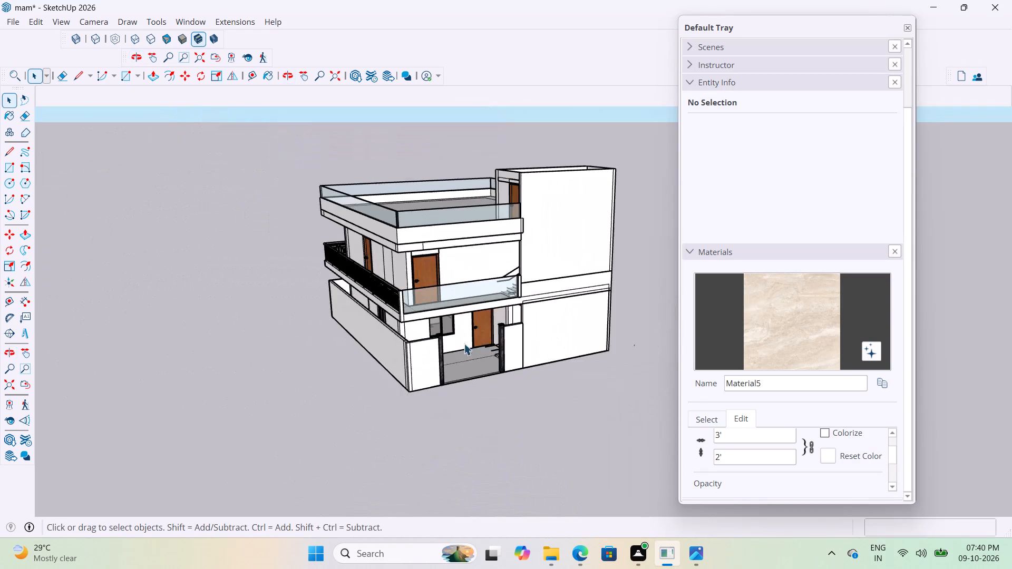
scroll(464, 344, "down", 1)
scroll(452, 305, "up", 6)
middle_click_drag(397, 189, 552, 181)
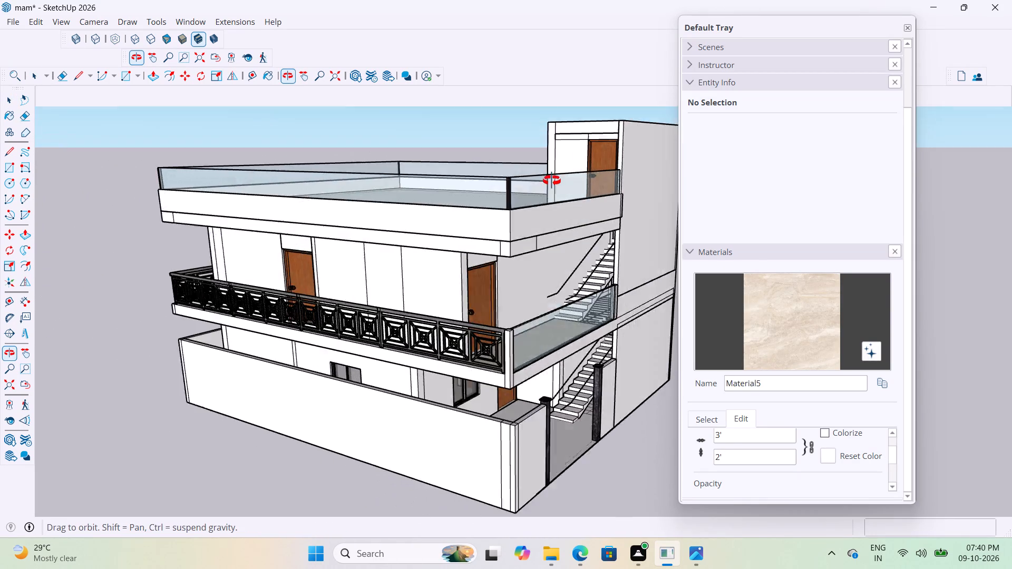
middle_click_drag(552, 181, 566, 185)
scroll(336, 254, "down", 7)
middle_click_drag(328, 271, 510, 273)
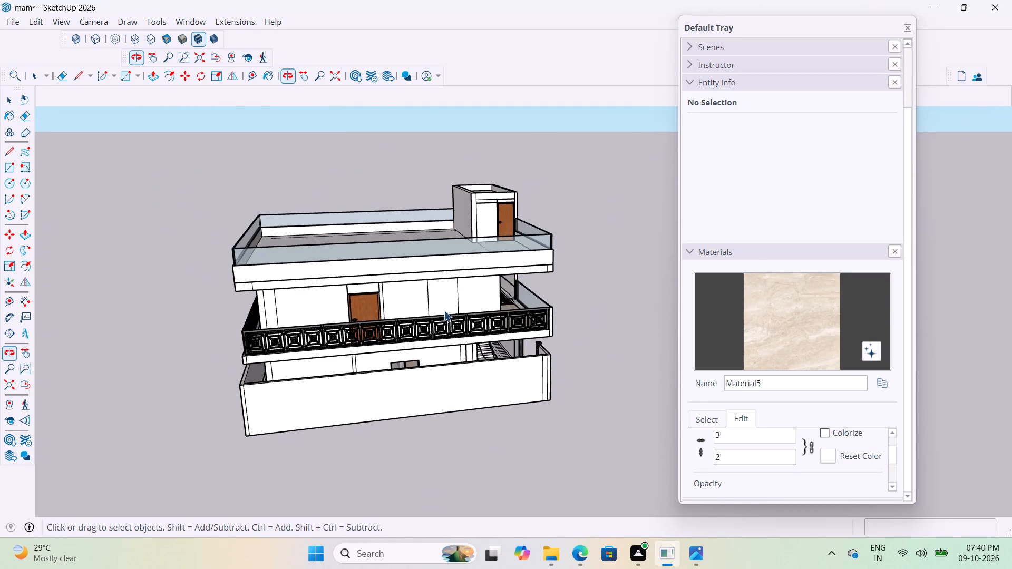
scroll(290, 322, "up", 8)
scroll(372, 283, "down", 4)
scroll(238, 421, "up", 4)
middle_click_drag(308, 395, 386, 410)
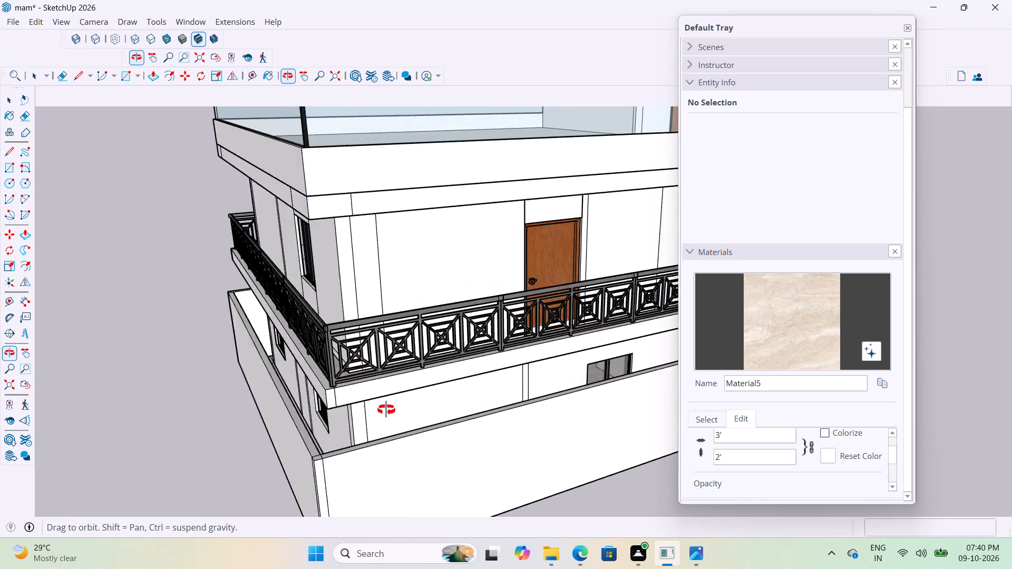
middle_click_drag(386, 410, 56, 439)
scroll(151, 288, "down", 8)
middle_click_drag(368, 384, 289, 405)
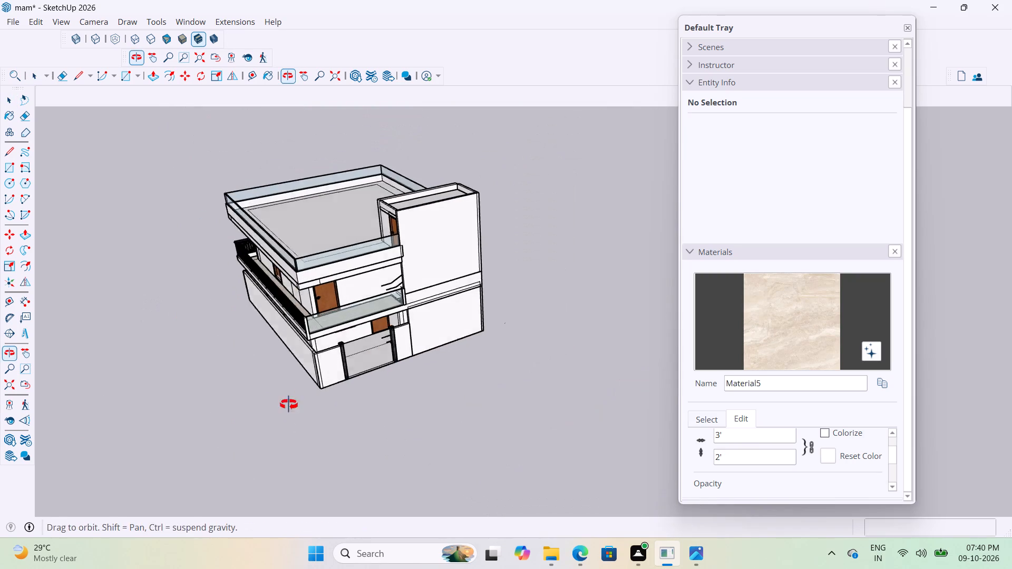
middle_click_drag(289, 405, 274, 405)
left_click(341, 418)
scroll(343, 330, "up", 15)
scroll(424, 308, "up", 1)
middle_click_drag(422, 308, 259, 296)
scroll(380, 400, "down", 3)
scroll(423, 390, "down", 4)
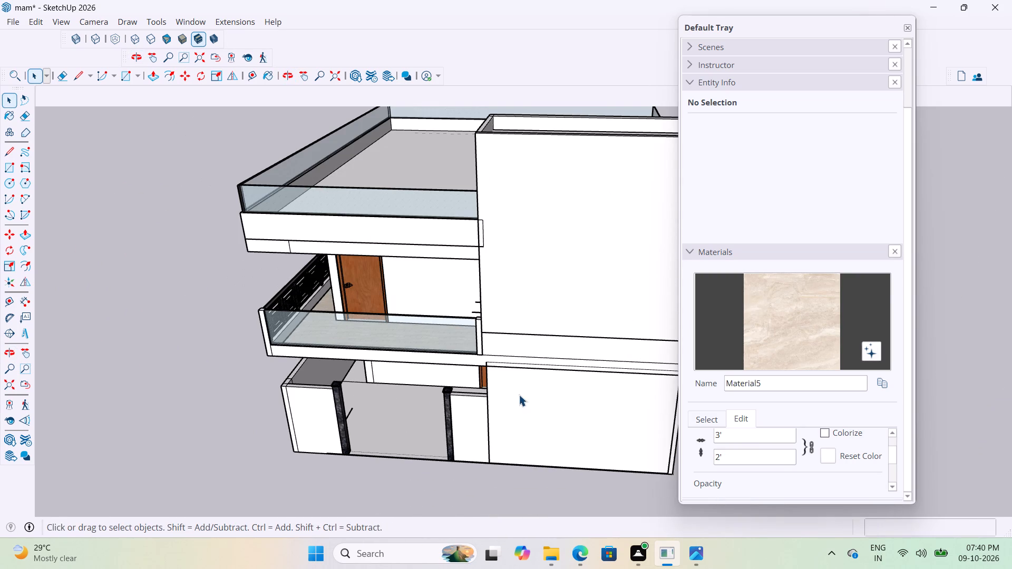
Switch to Microsoft Edge and close the "lapotra granite glossy" image search.
left_click(584, 557)
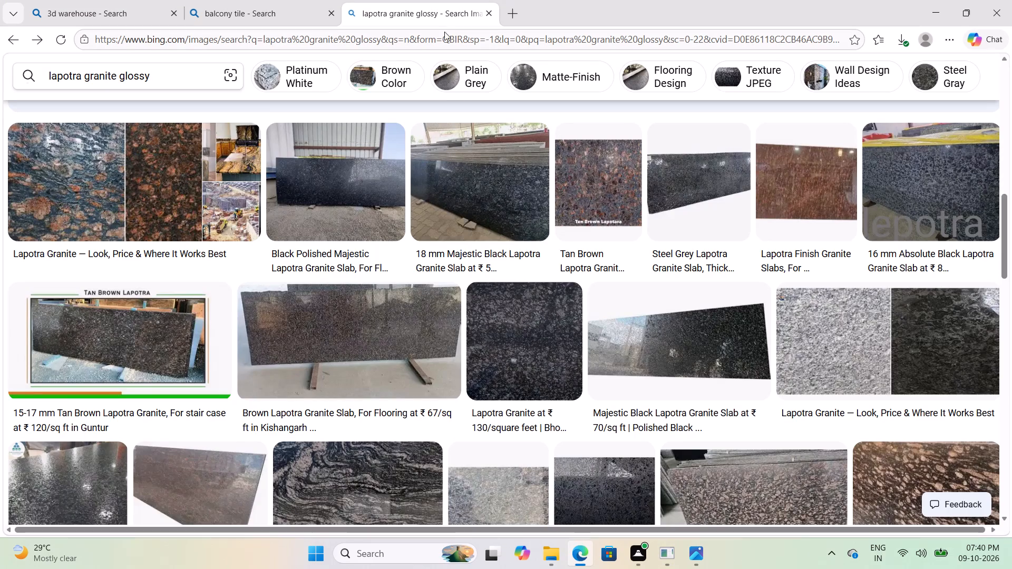
left_click(512, 17)
left_click(489, 16)
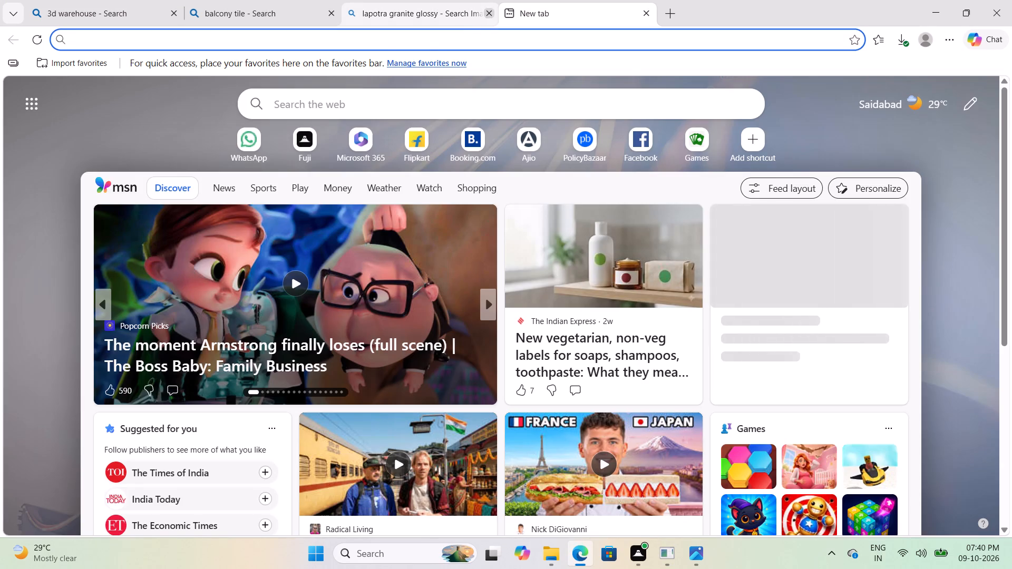
type("par")
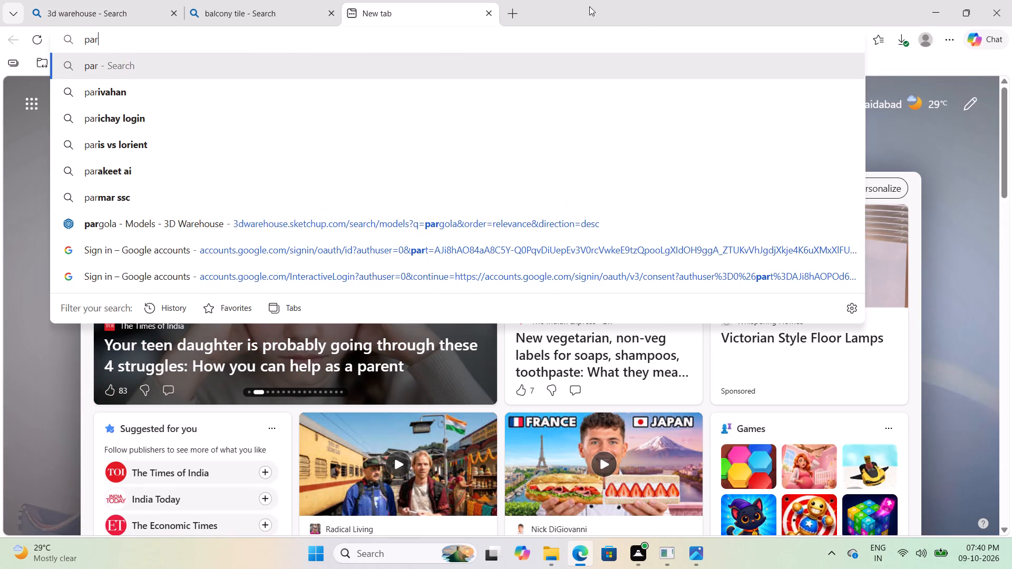
left_click(488, 15)
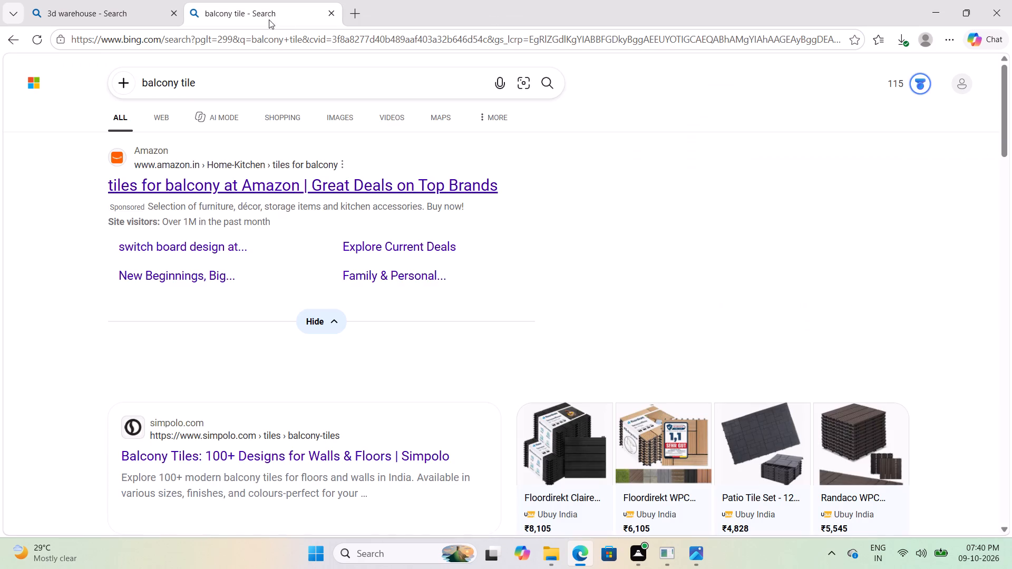
Replace the "balcony tile" query with a search for "parking tile grey whoite" and open its image results.
left_click(277, 79)
key("BackSpace")
key("BackSpace")
key("BackSpace")
key("BackSpace")
key("BackSpace")
key("BackSpace")
key("BackSpace")
key("BackSpace")
key("BackSpace")
key("BackSpace")
key("BackSpace")
key("BackSpace")
key("BackSpace")
key("BackSpace")
key("BackSpace")
key("BackSpace")
key("BackSpace")
key("BackSpace")
key("BackSpace")
key("BackSpace")
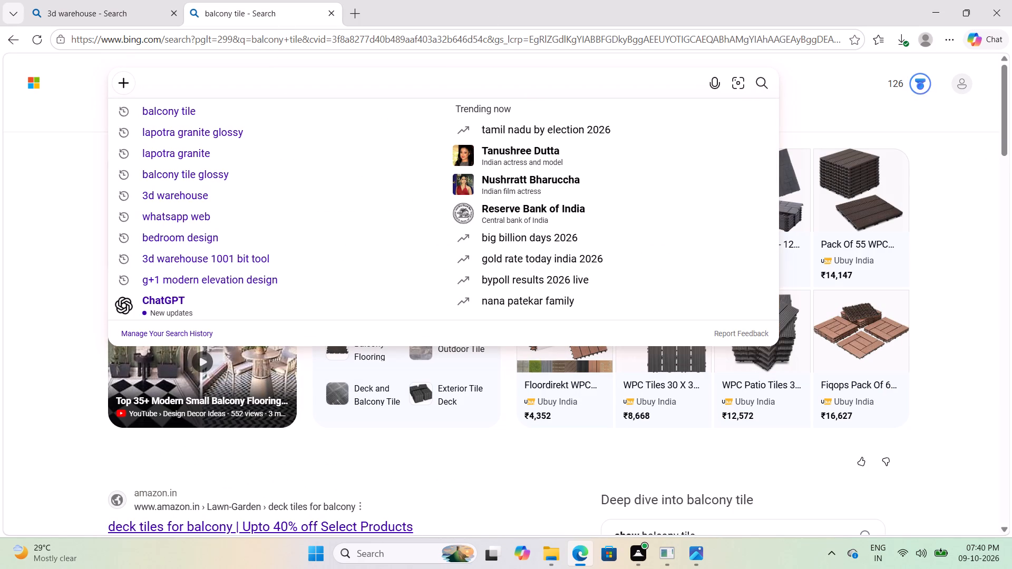
type("par")
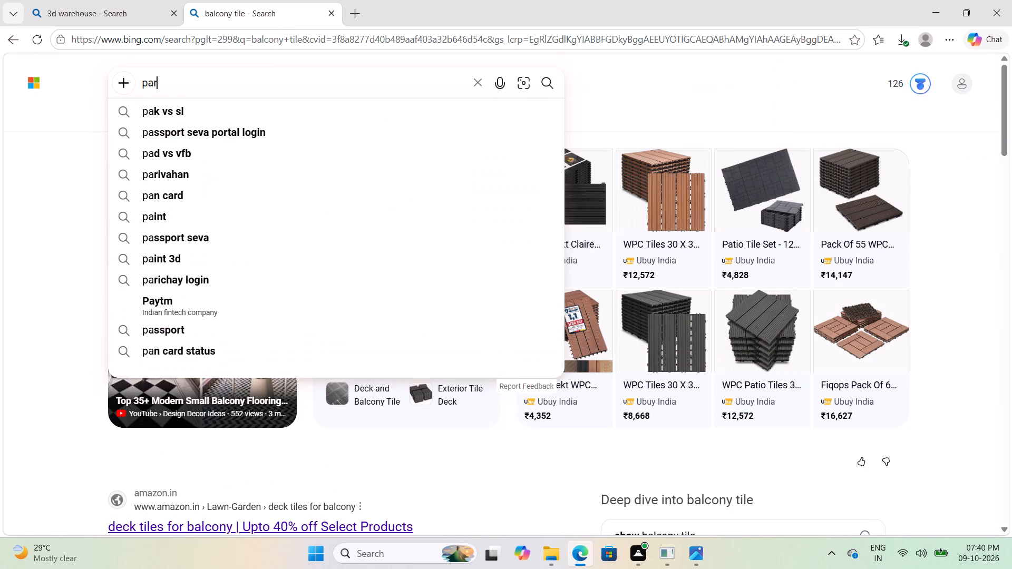
type("kimg")
key("space")
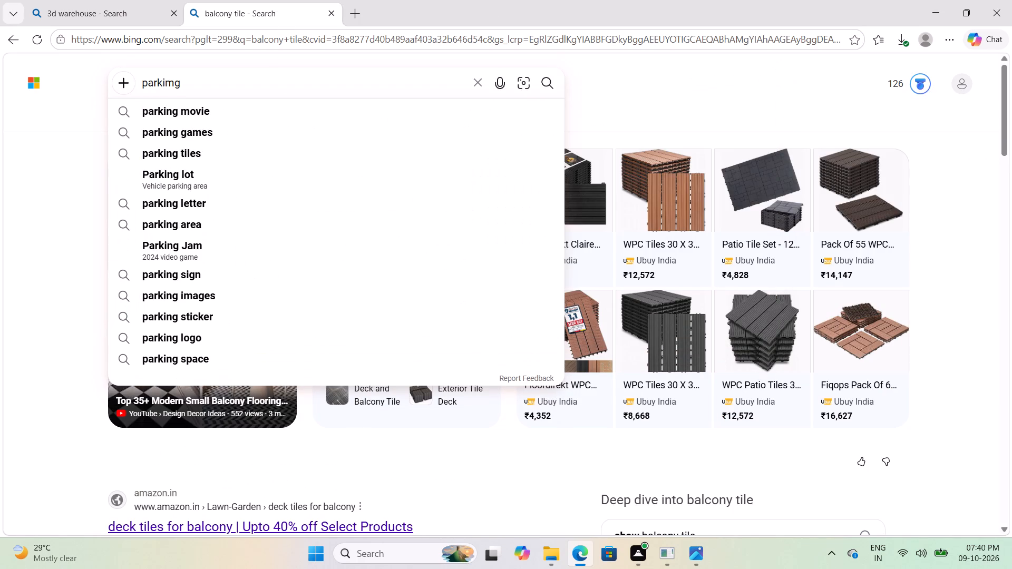
key("BackSpace")
key("BackSpace")
key("BackSpace")
type("ng il")
key("BackSpace")
key("BackSpace")
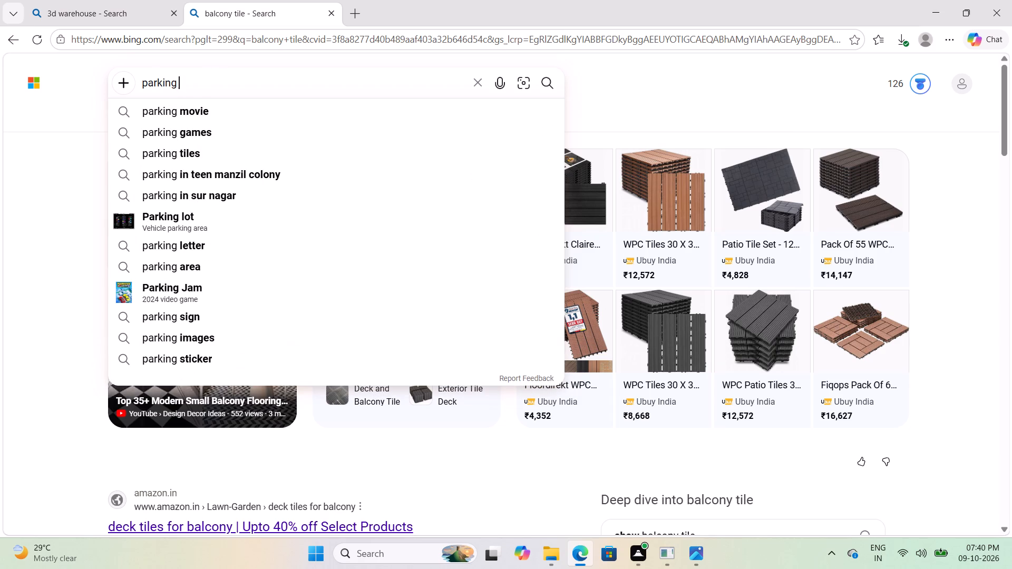
type("tile")
key("space")
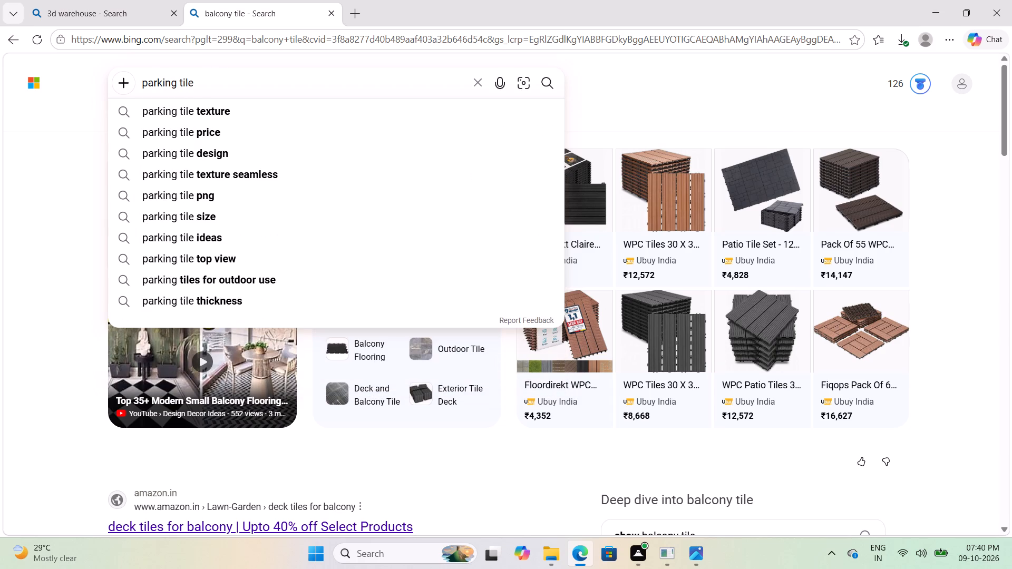
type("ger")
key("BackSpace")
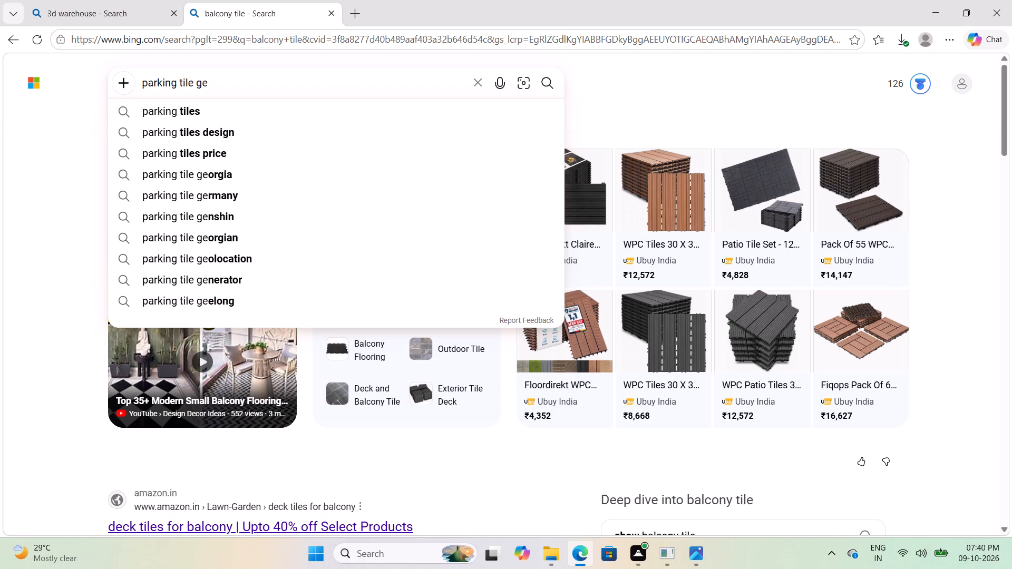
key("BackSpace")
type("rey whote \\")
key("BackSpace")
key("BackSpace")
key("BackSpace")
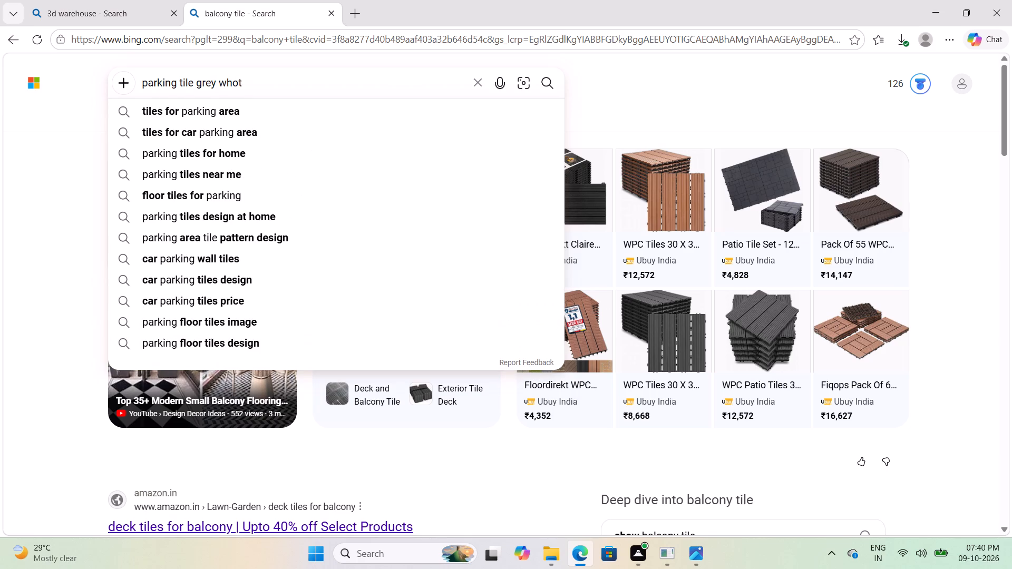
key("BackSpace")
type("ite")
key("Return")
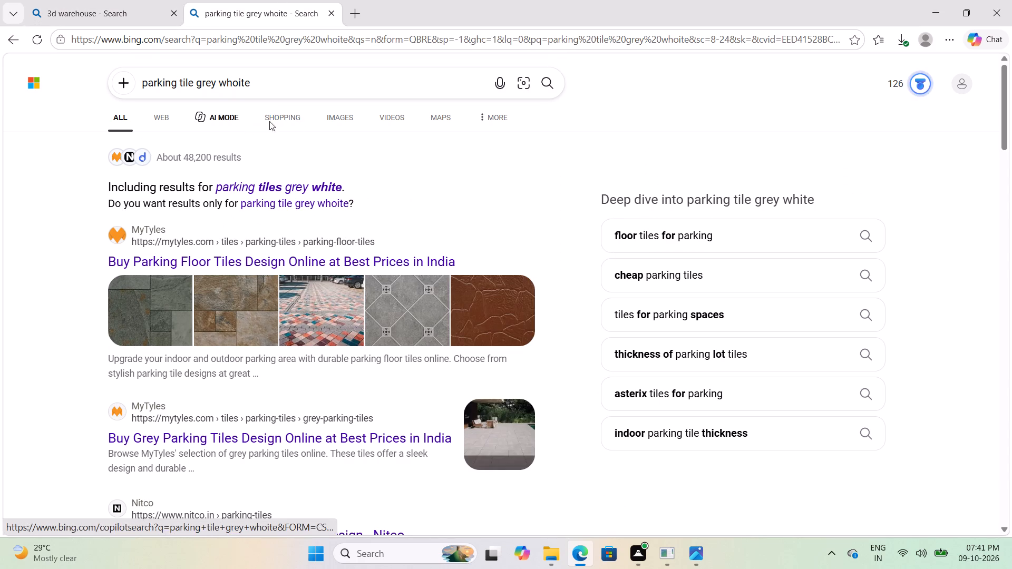
left_click(339, 117)
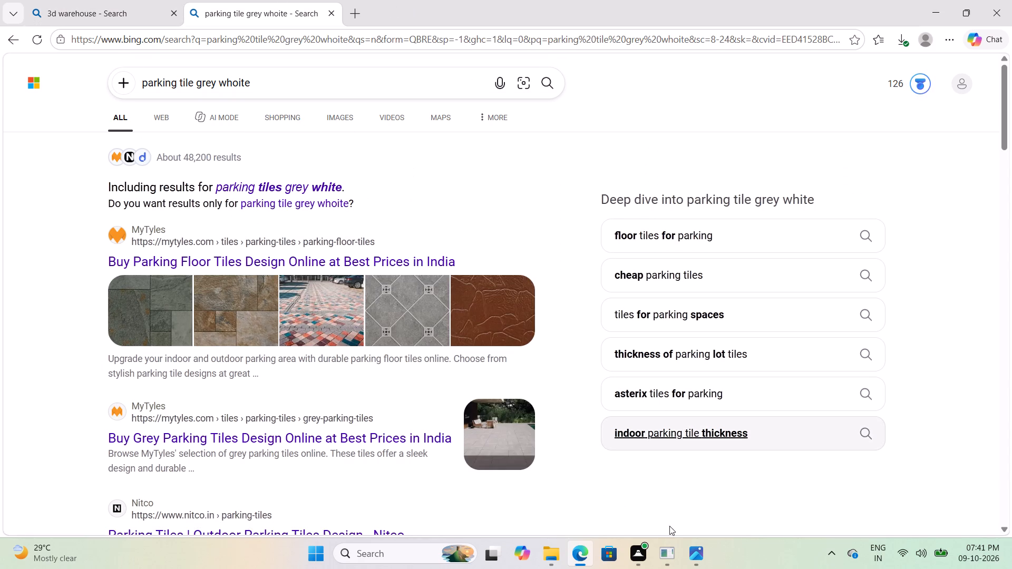
left_click(345, 122)
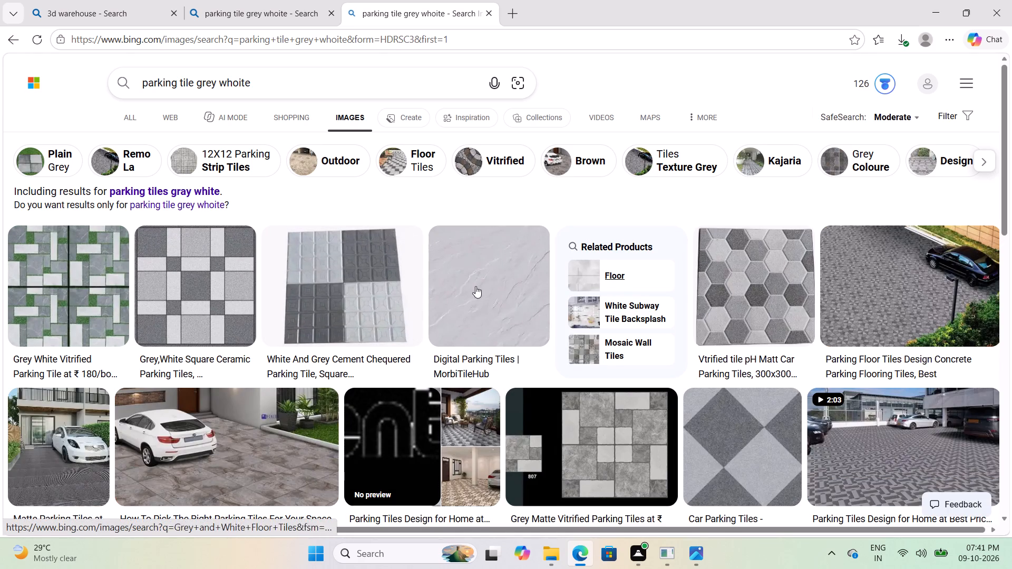
Browse the enlarged parking tile images and compare the grey and white designs, starting with the square ceramic pattern.
scroll(549, 222, "down", 1)
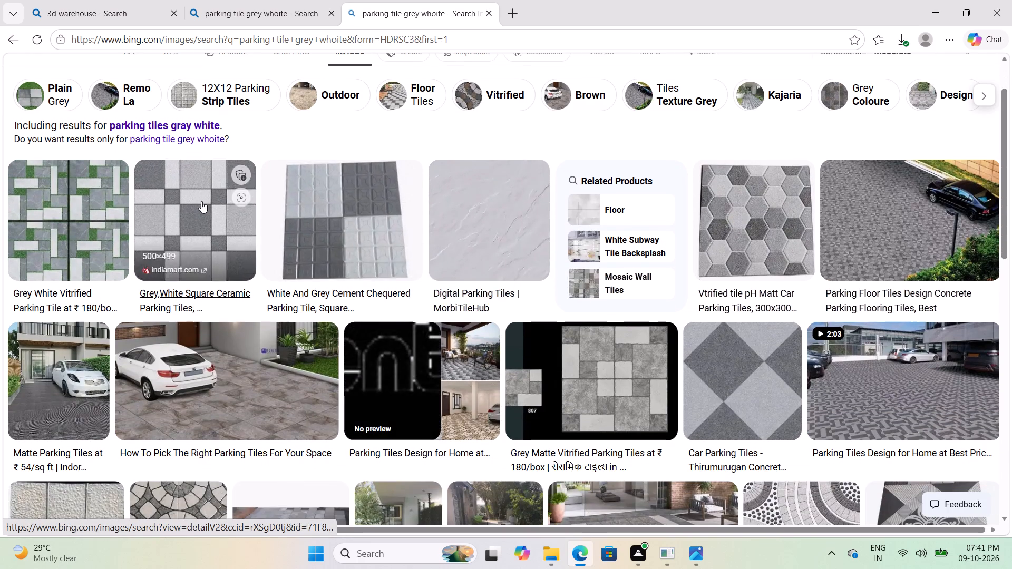
left_click(201, 201)
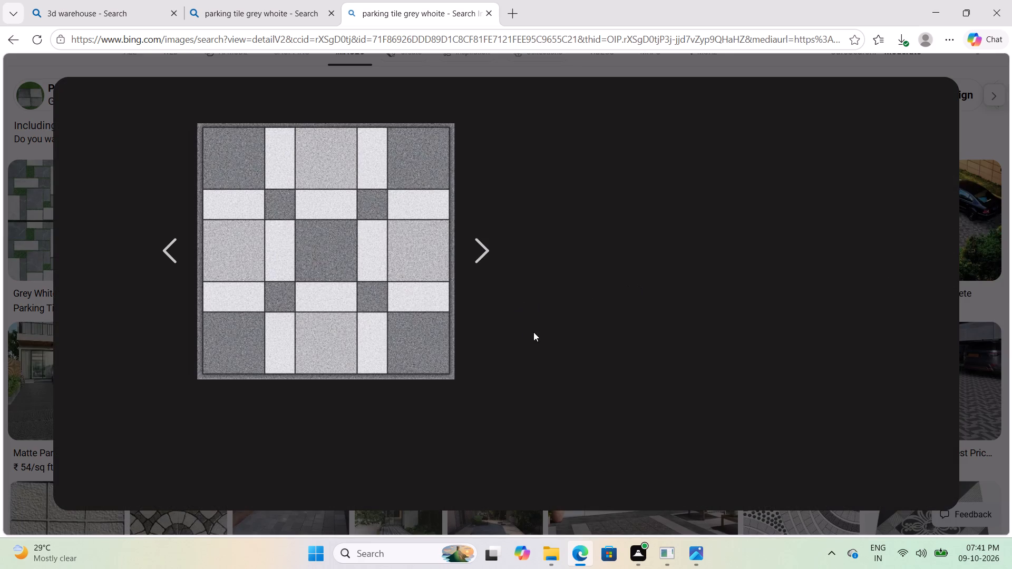
left_click(473, 257)
left_click(473, 257)
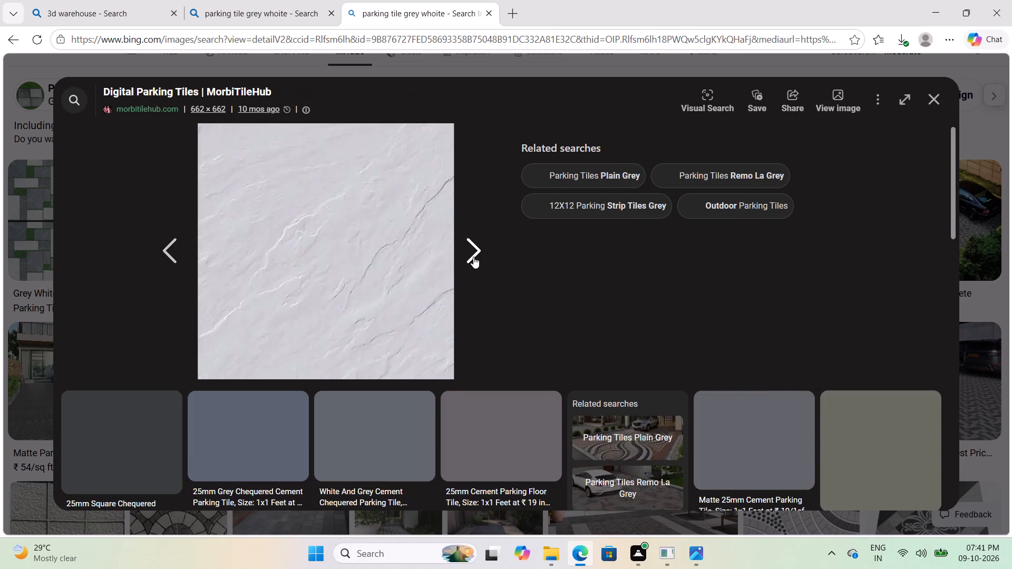
left_click(473, 257)
left_click(473, 257)
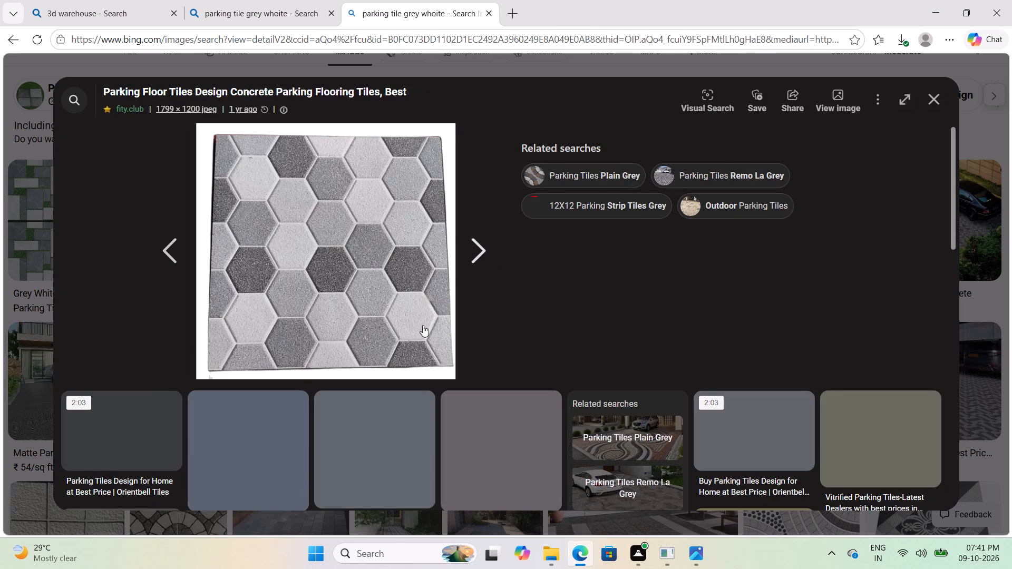
left_click(478, 249)
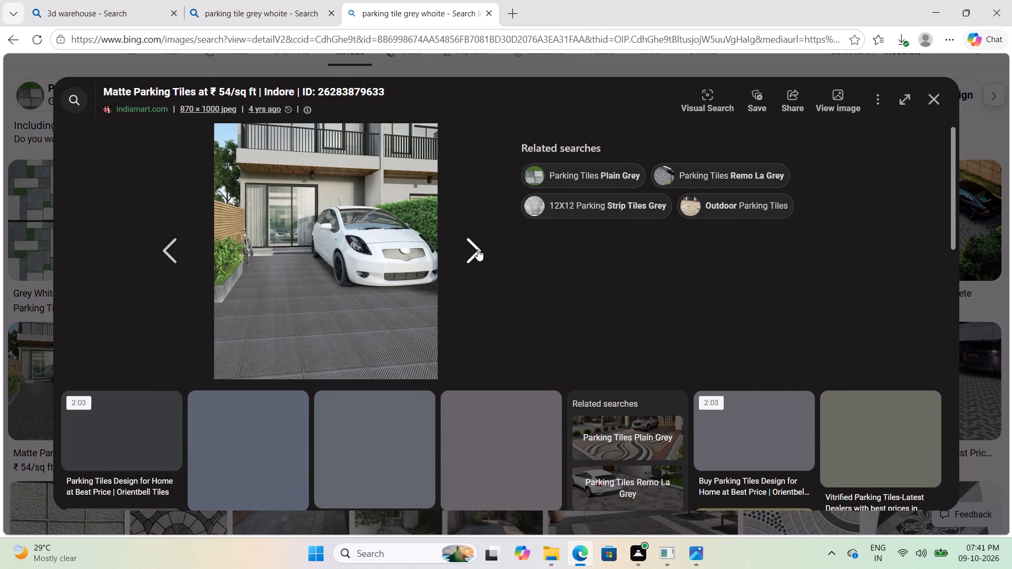
left_click(478, 249)
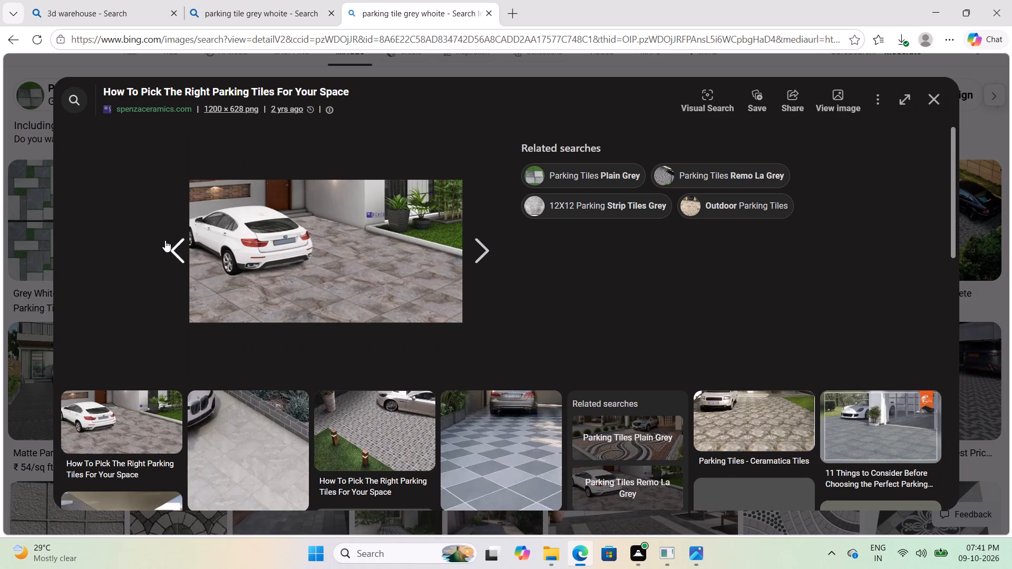
left_click(176, 252)
left_click(177, 252)
left_click(177, 252)
left_click(177, 252)
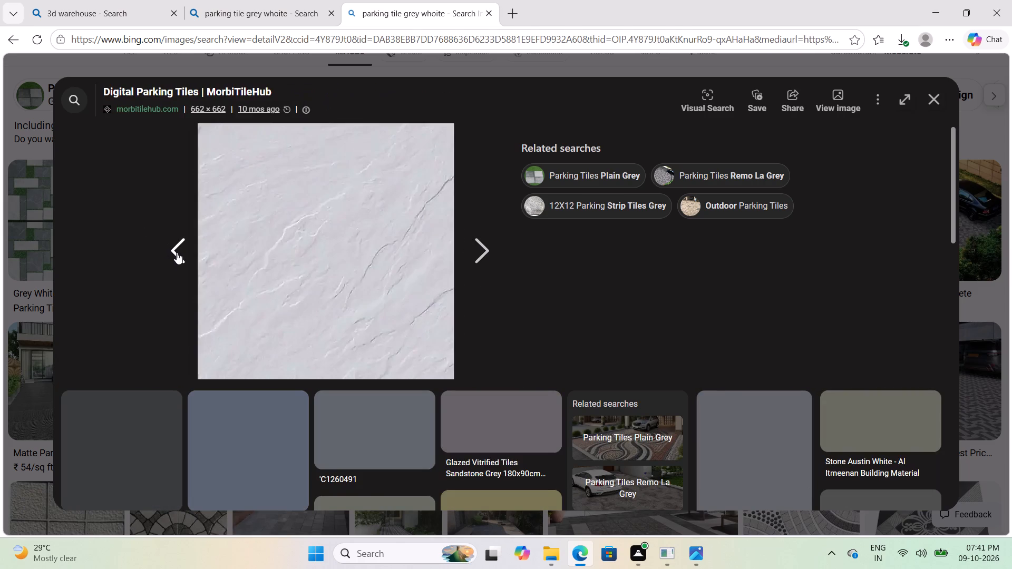
left_click(177, 252)
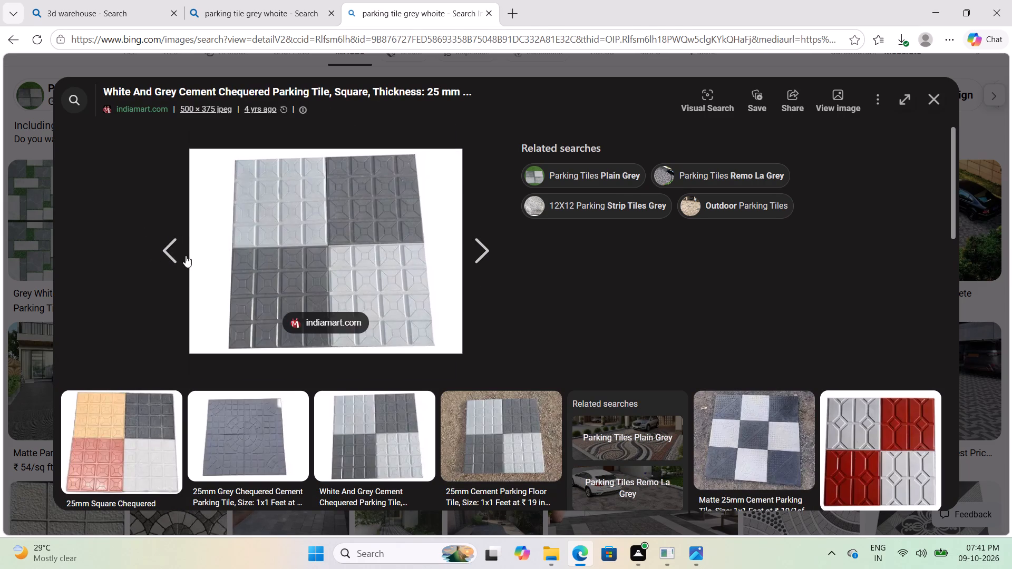
left_click(177, 256)
Save the grey and white square ceramic parking tile image to the Desktop as "parking tile" and return to SketchUp.
right_click(304, 245)
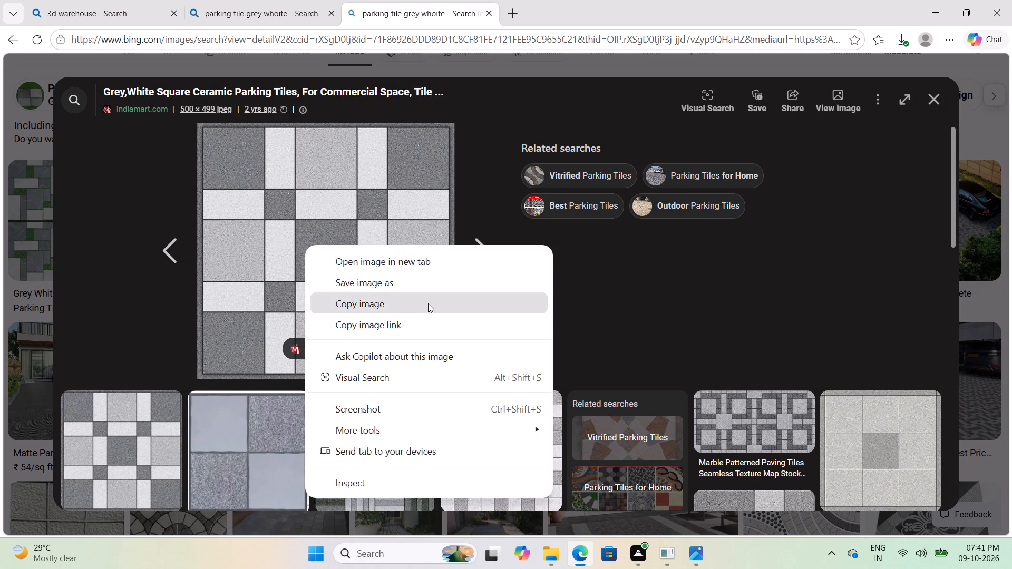
left_click(402, 284)
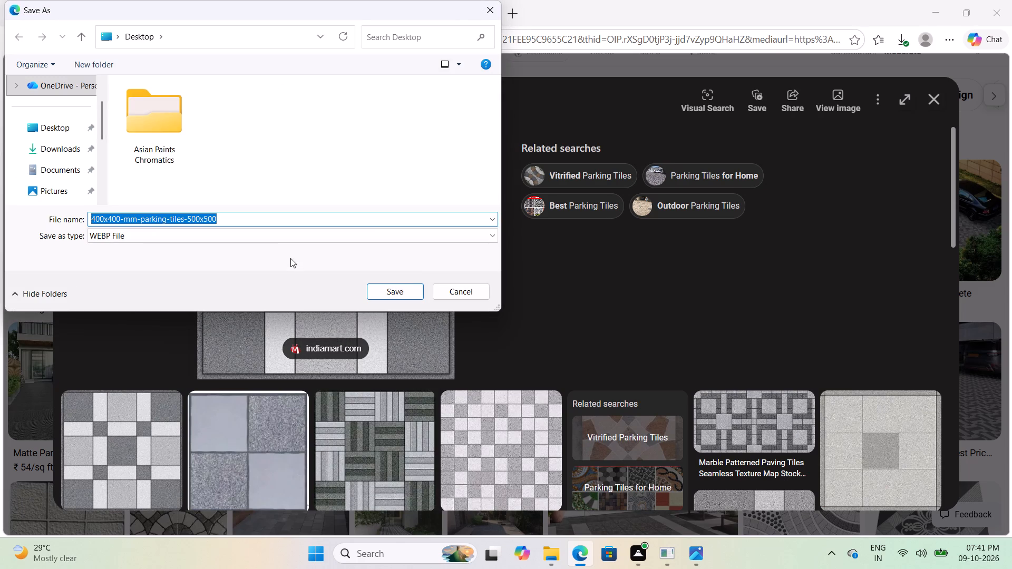
left_click(277, 230)
left_click(183, 271)
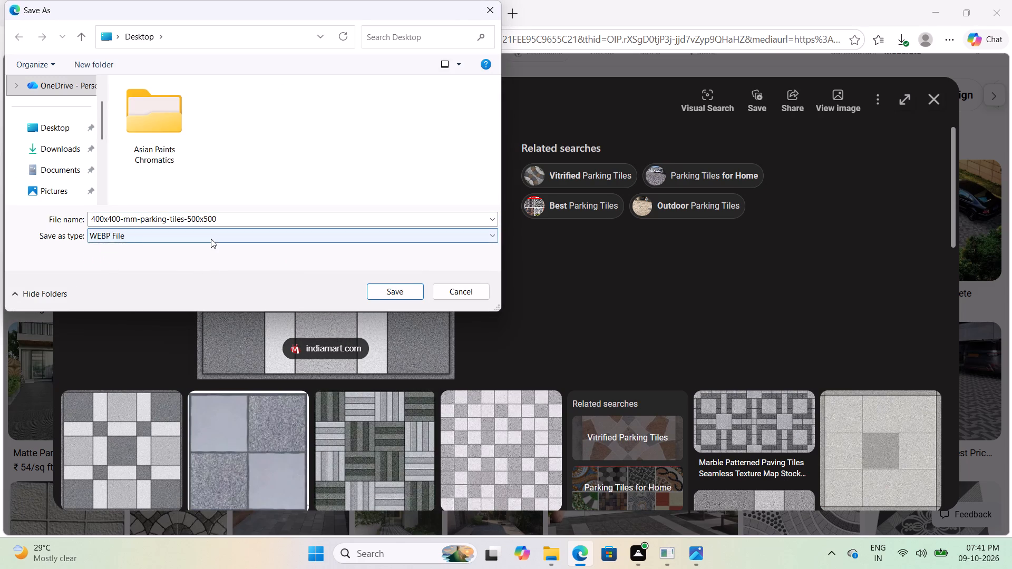
left_click(211, 239)
left_click(249, 218)
left_click(249, 218)
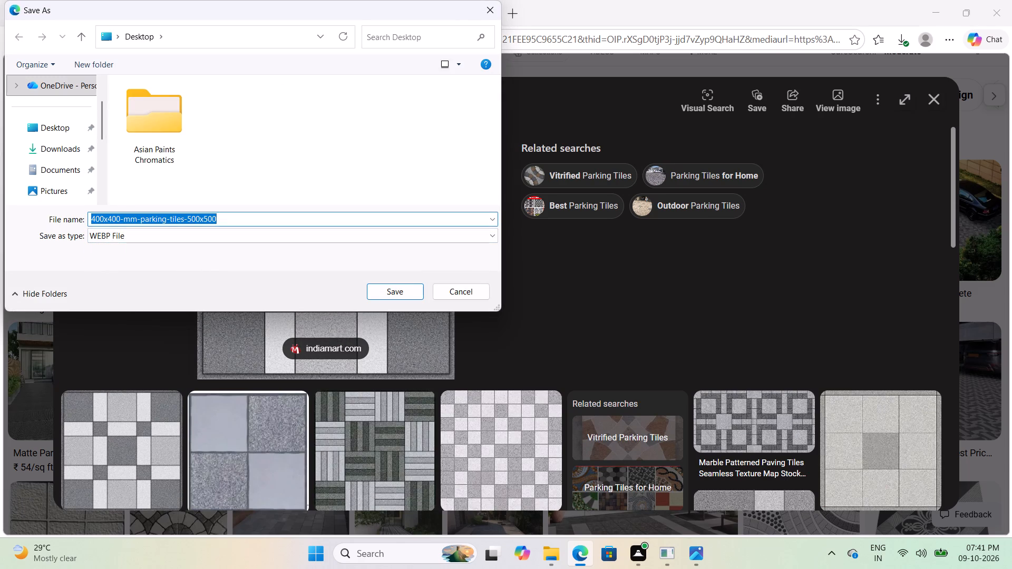
key("BackSpace")
type("parking r")
key("BackSpace")
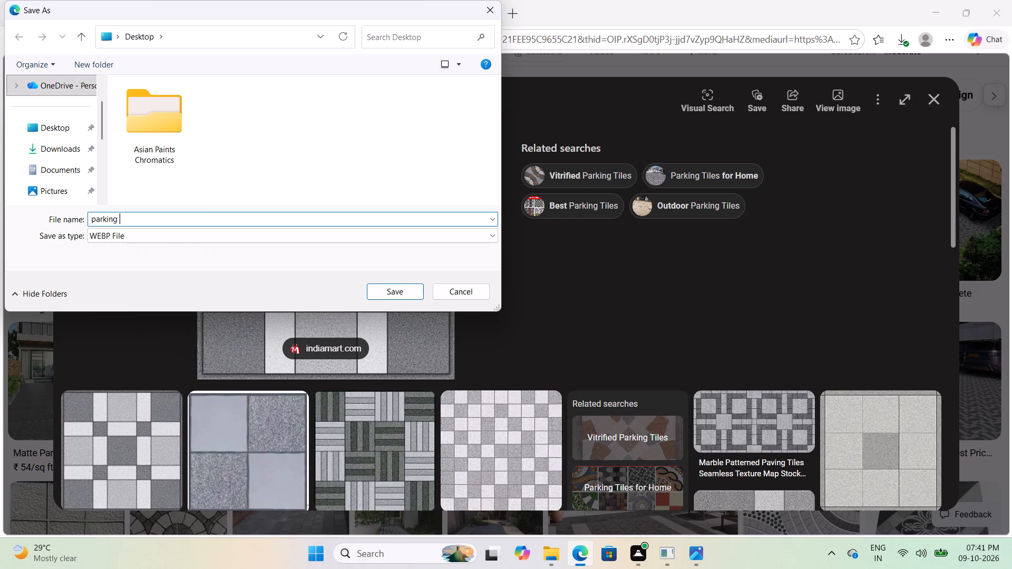
type("tile")
left_click(86, 130)
left_click(393, 287)
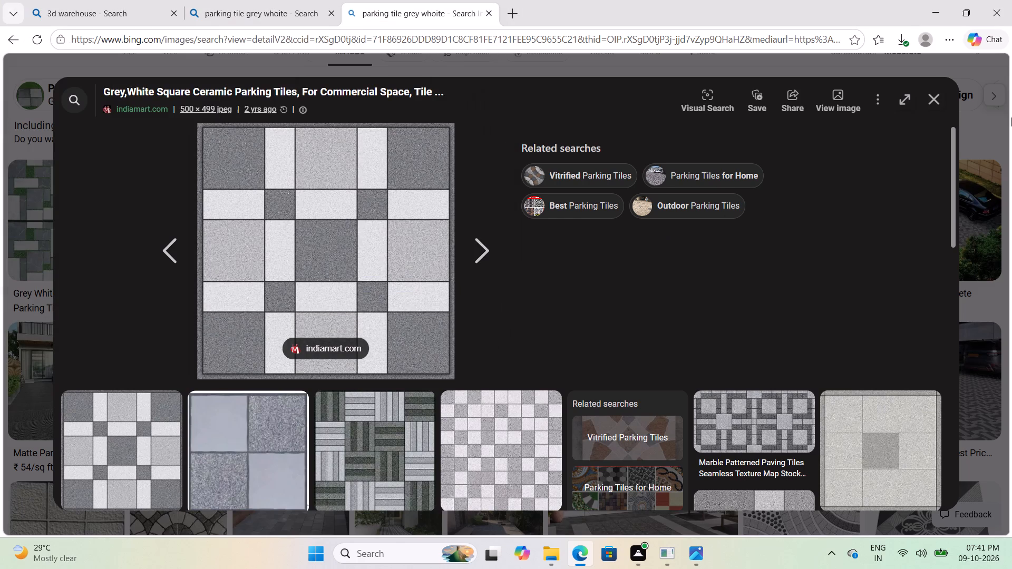
left_click(933, 1)
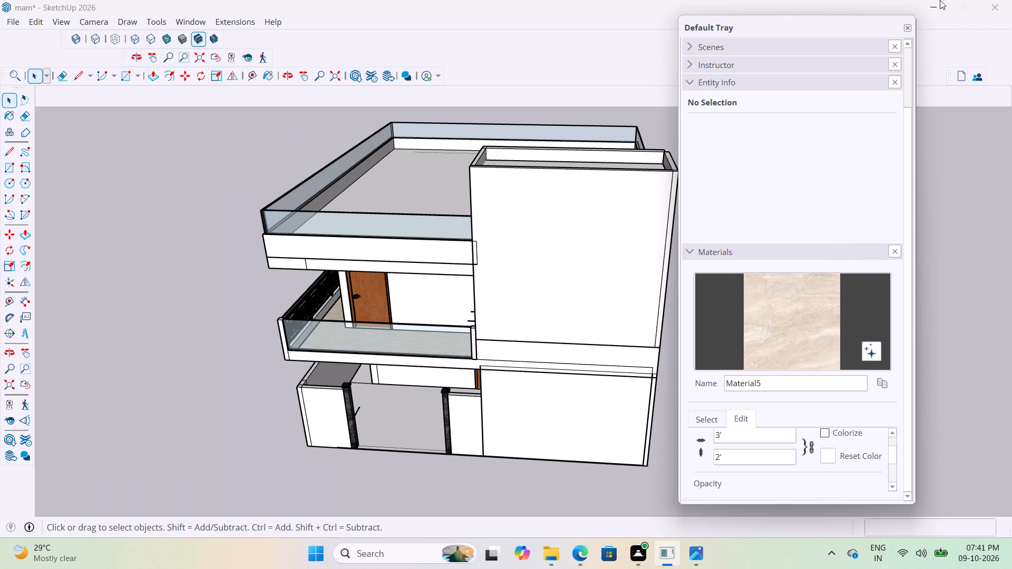
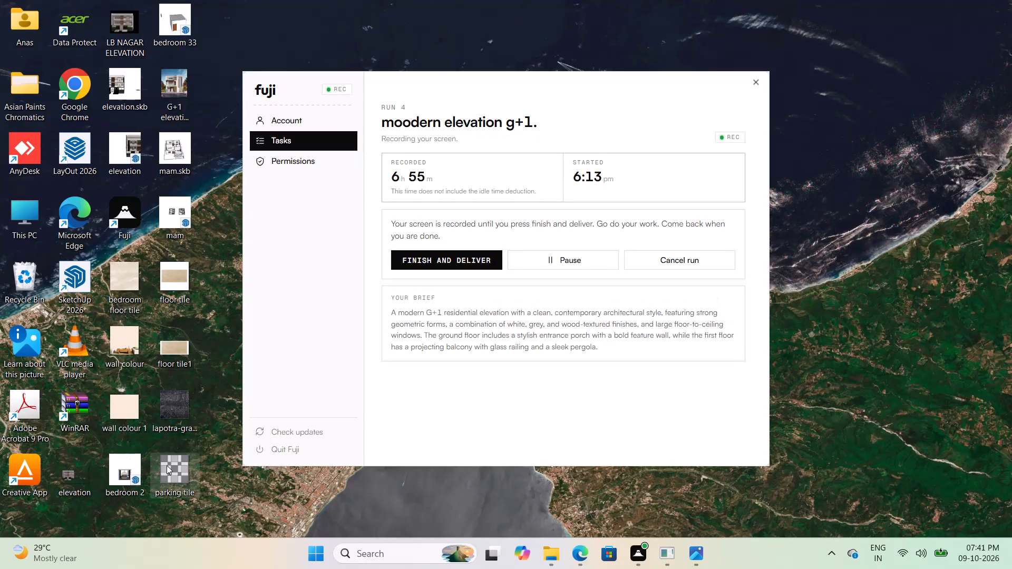
Open the "parking tile" .webp image from the Desktop with Photos.
right_click(167, 465)
left_click(241, 144)
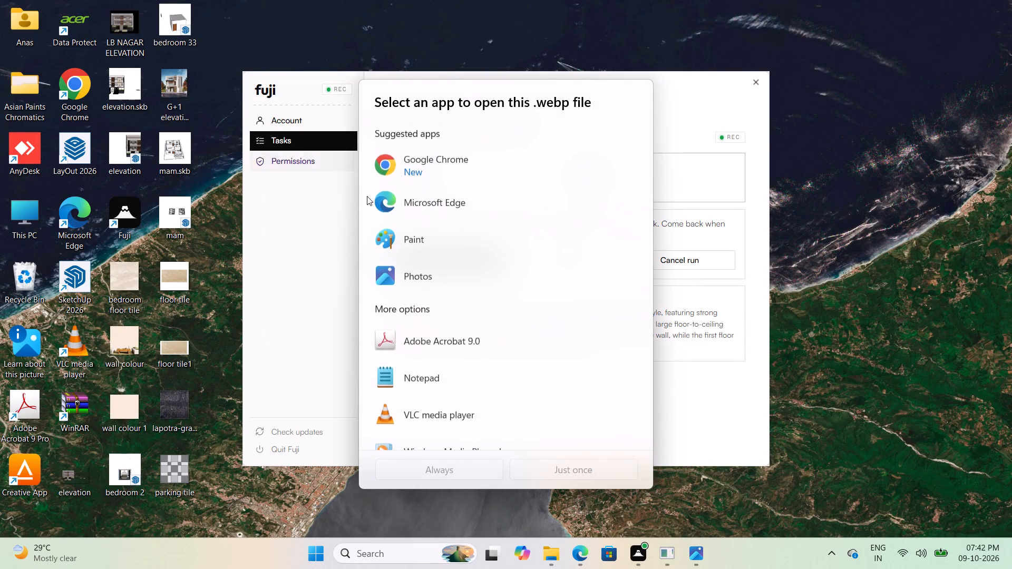
scroll(537, 419, "down", 5)
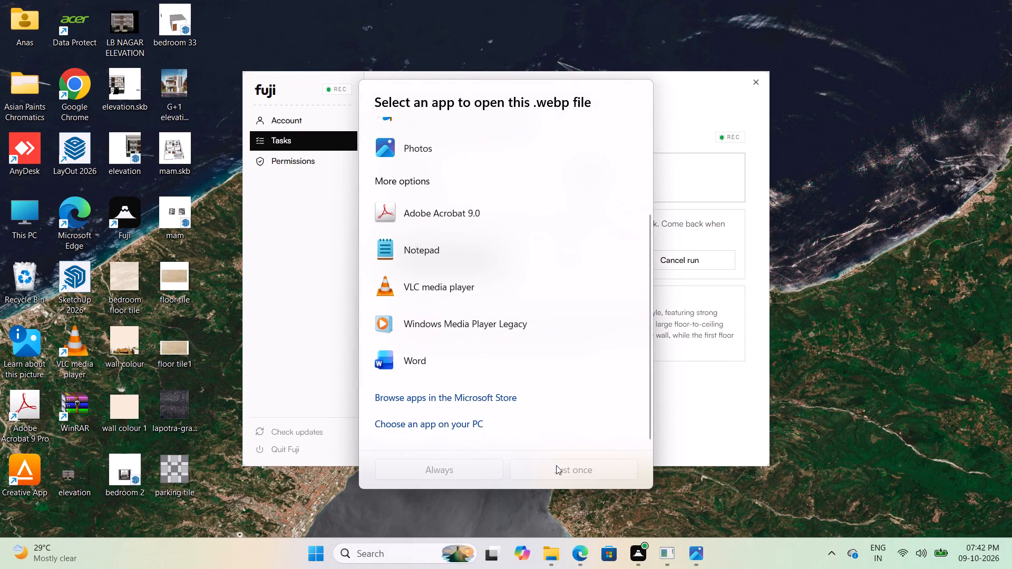
scroll(549, 364, "down", 3)
scroll(459, 277, "up", 4)
left_click(444, 272)
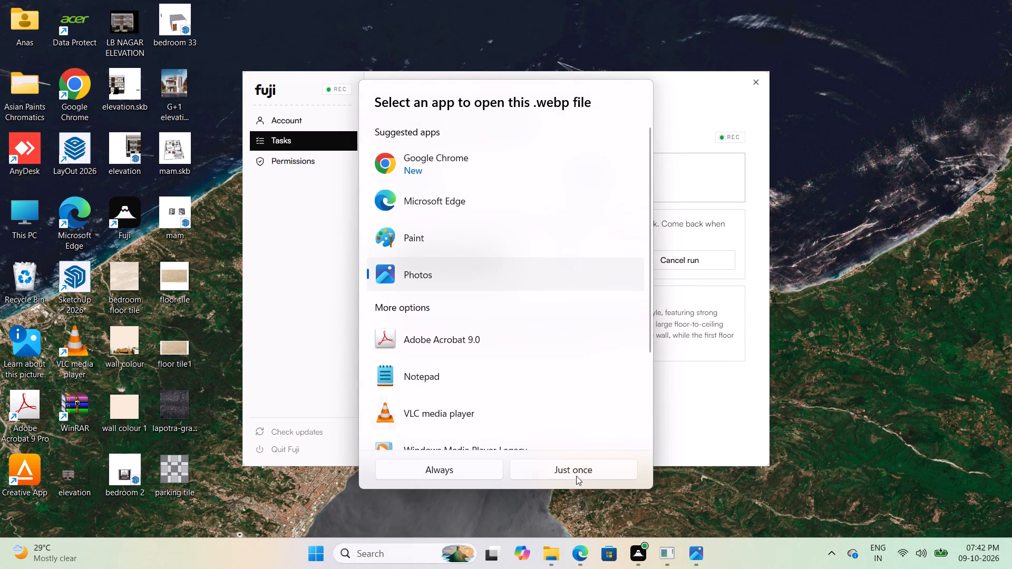
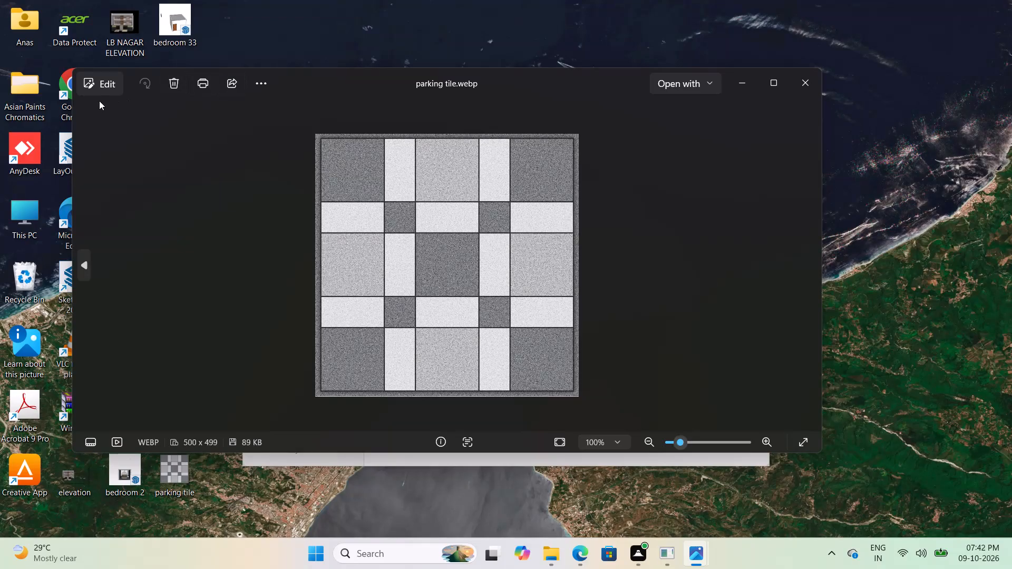
Save a JPEG copy of the parking tile image on the Desktop as "parking tile 1".
left_click(110, 81)
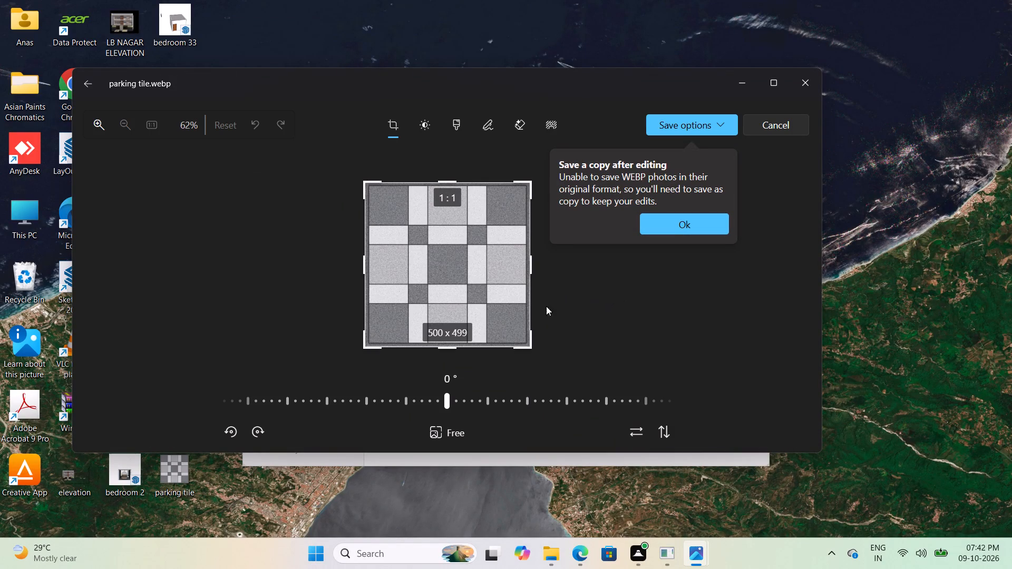
left_click(718, 117)
left_click(707, 150)
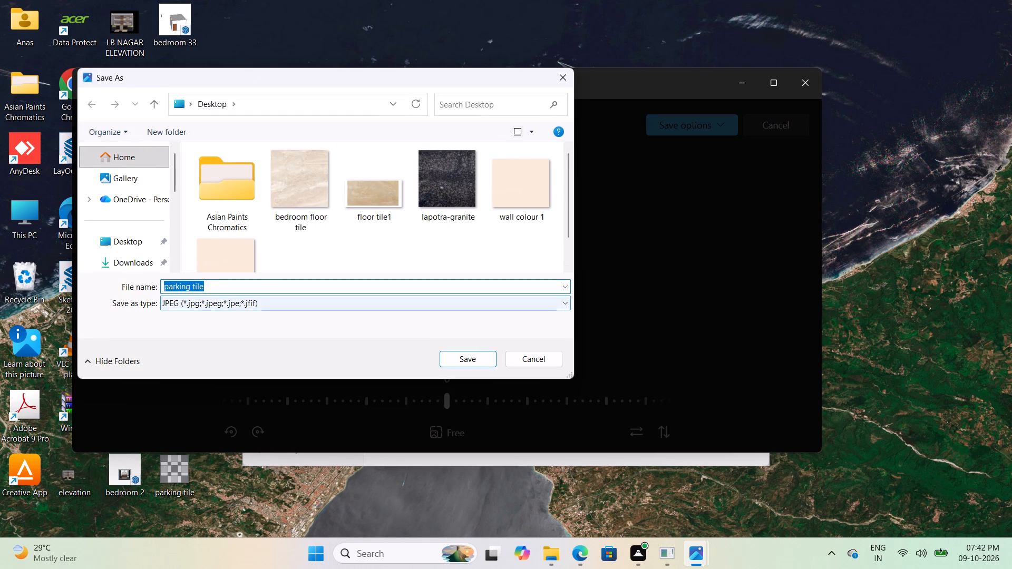
left_click(281, 284)
key("space")
type("1")
left_click(466, 355)
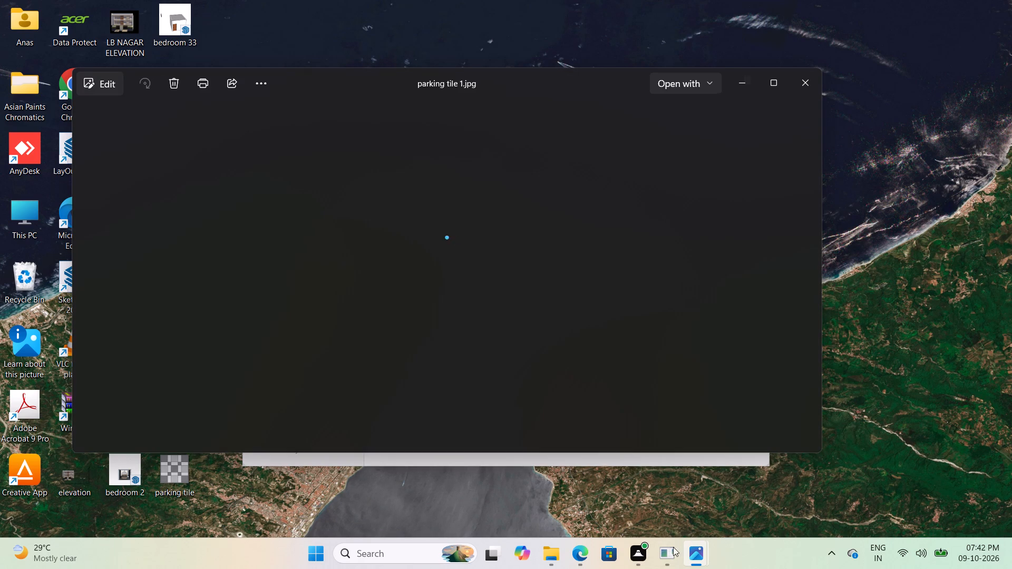
Switch to SketchUp and start a new material using parking tile 1.jpg from the Desktop as its texture image.
left_click(663, 551)
scroll(438, 299, "down", 8)
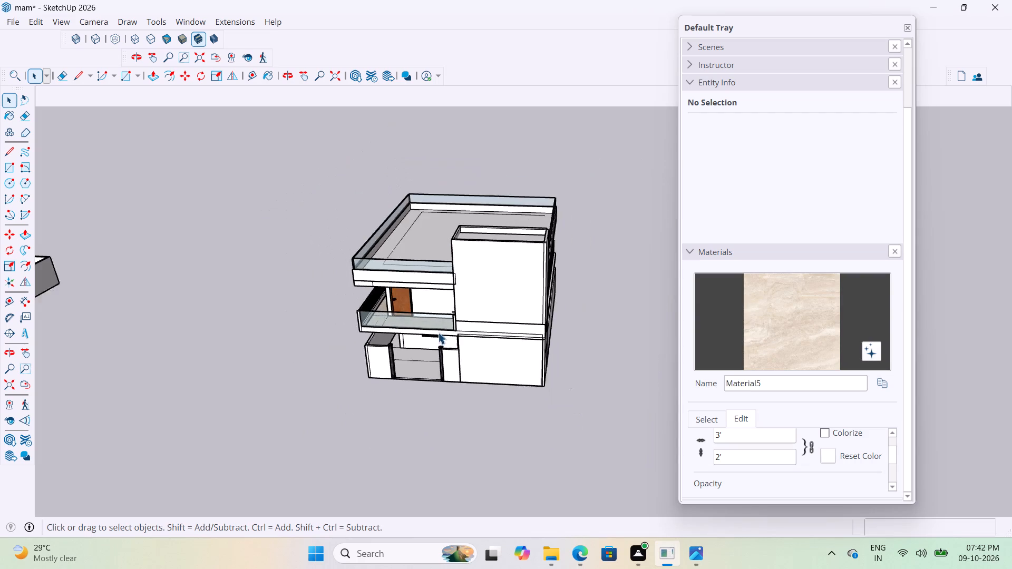
scroll(432, 348, "up", 7)
middle_click_drag(406, 346, 455, 344)
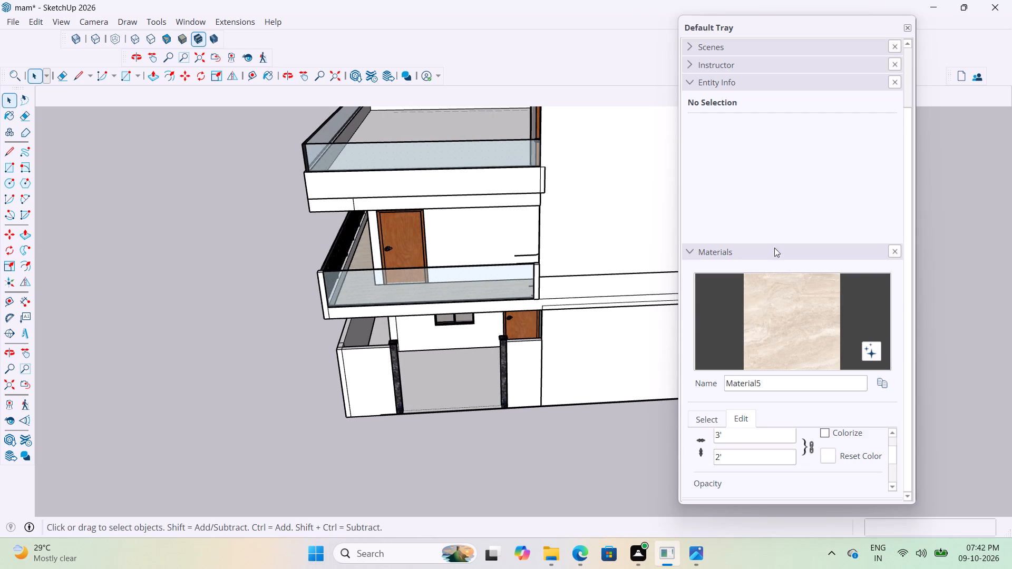
left_click(704, 417)
left_click(693, 433)
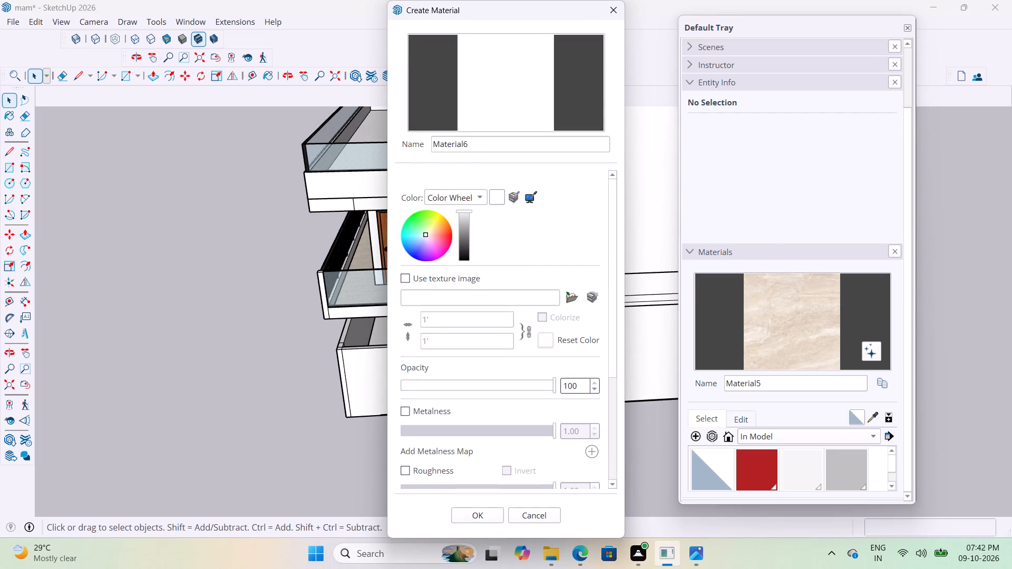
left_click(572, 300)
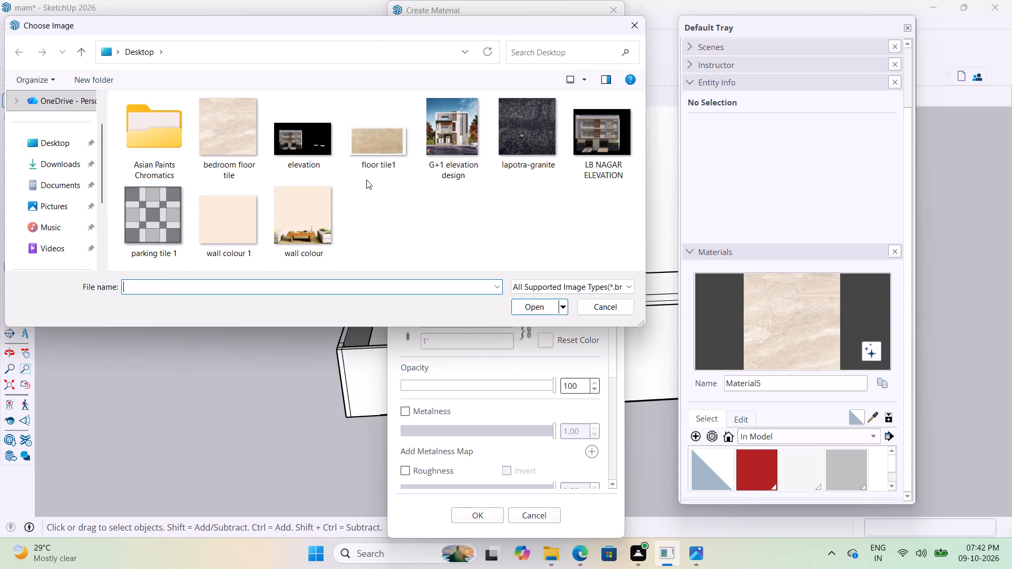
left_click(170, 215)
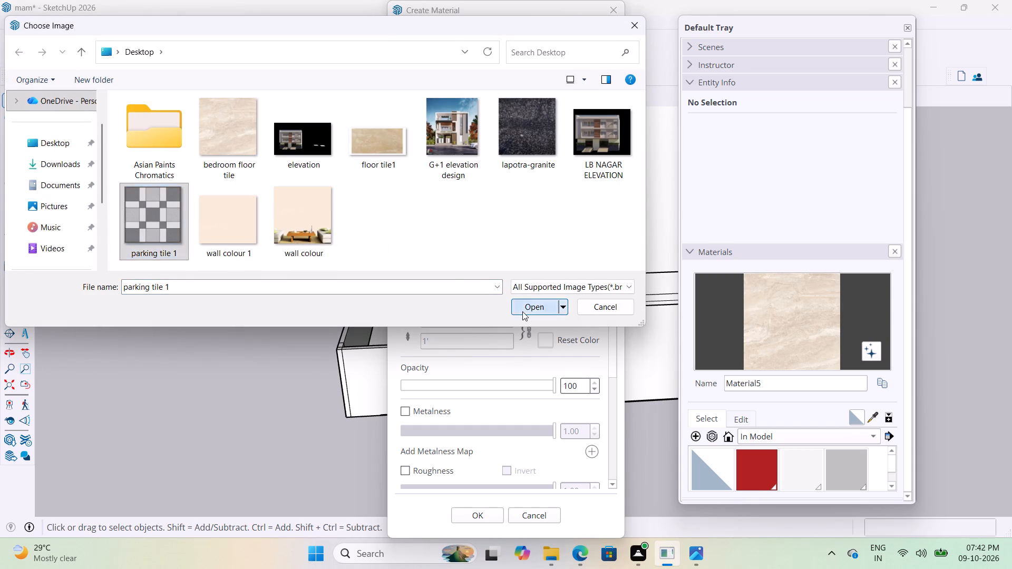
left_click(522, 311)
Unlink the texture's proportions, size it 3' wide by 2' high, and create the material.
left_click(481, 315)
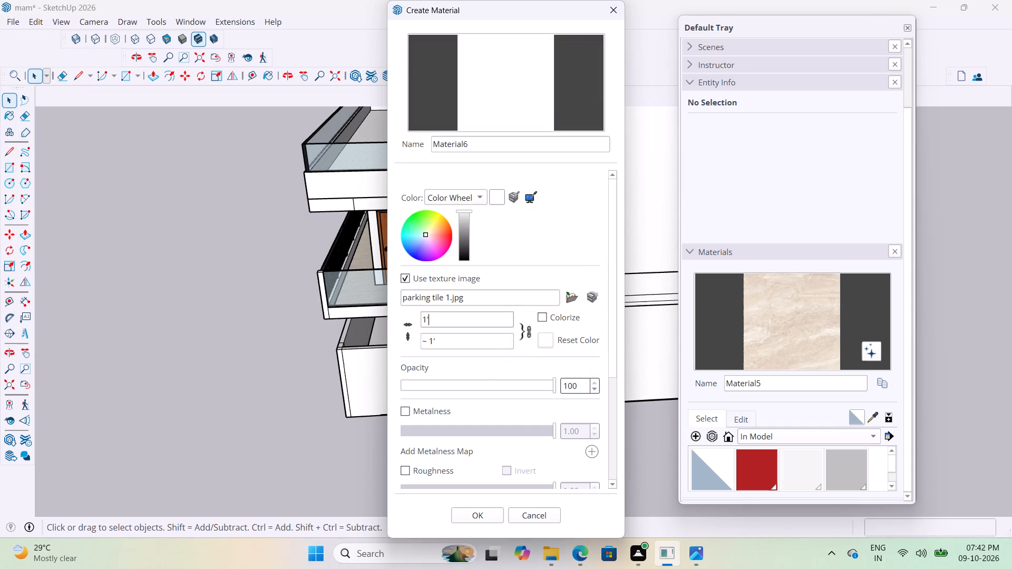
key("BackSpace")
key("BackSpace")
type("3'")
left_click(526, 333)
left_click(492, 347)
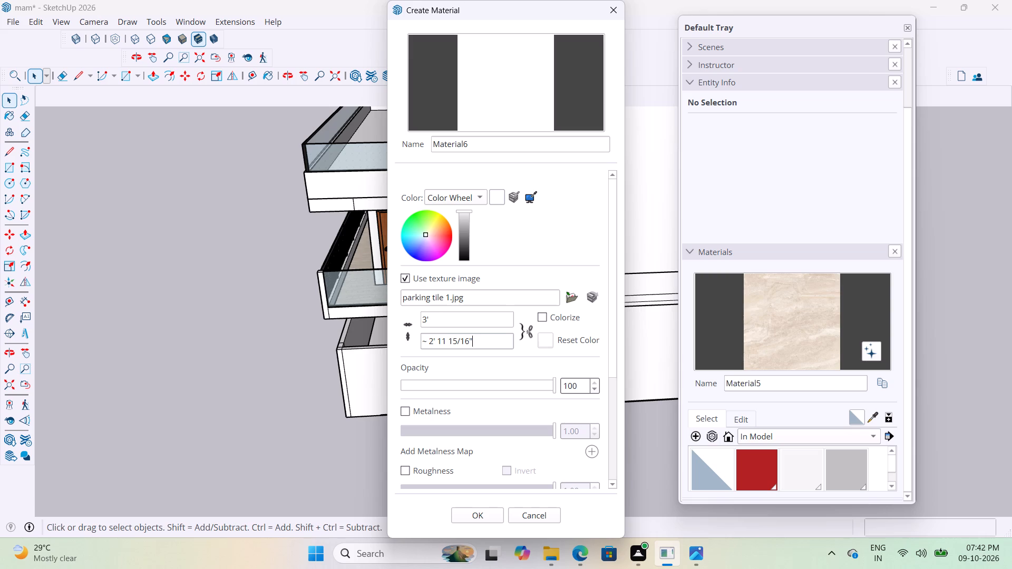
key("BackSpace")
key("BackSpace")
key("BackSpace")
key("BackSpace")
key("BackSpace")
key("BackSpace")
key("BackSpace")
key("BackSpace")
key("BackSpace")
key("BackSpace")
key("BackSpace")
key("BackSpace")
key("BackSpace")
key("BackSpace")
key("BackSpace")
key("BackSpace")
key("BackSpace")
type("2'")
left_click(468, 516)
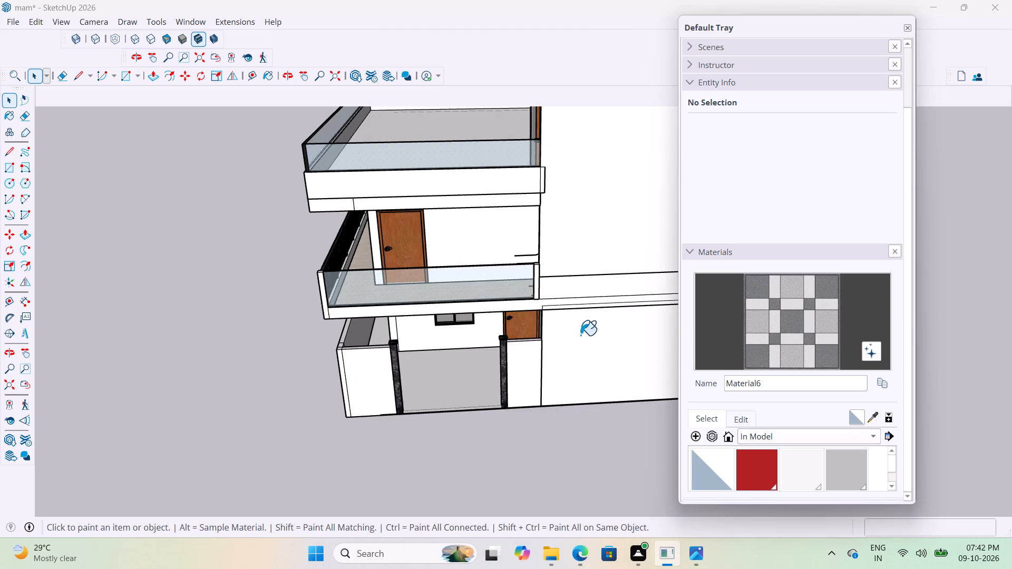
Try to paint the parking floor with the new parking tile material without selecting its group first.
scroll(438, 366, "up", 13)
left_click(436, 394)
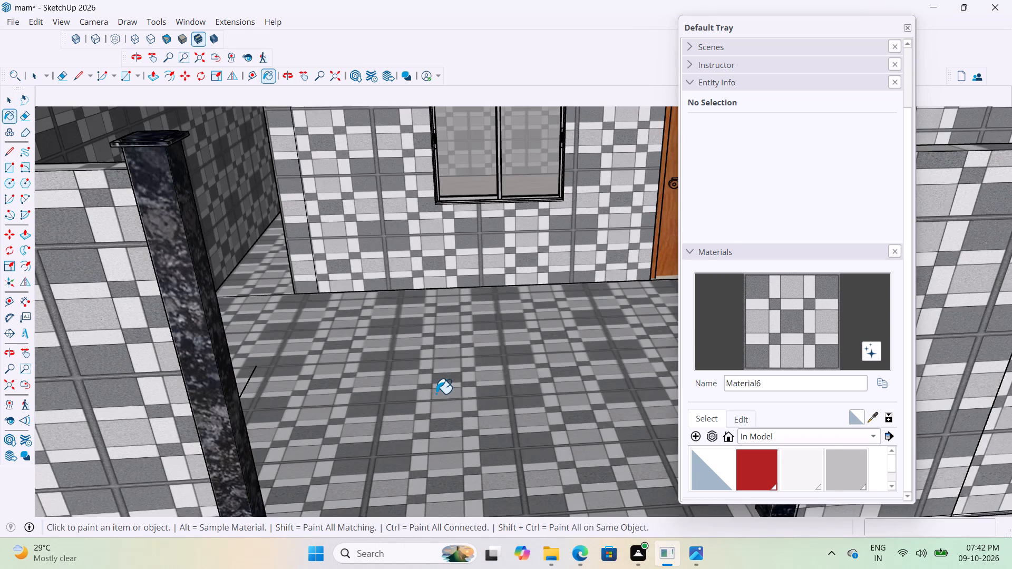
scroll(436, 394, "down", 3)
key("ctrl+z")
Select the ground-floor slab group inside the house model and paint only it with the parking tile material.
key("space")
triple_click(436, 394)
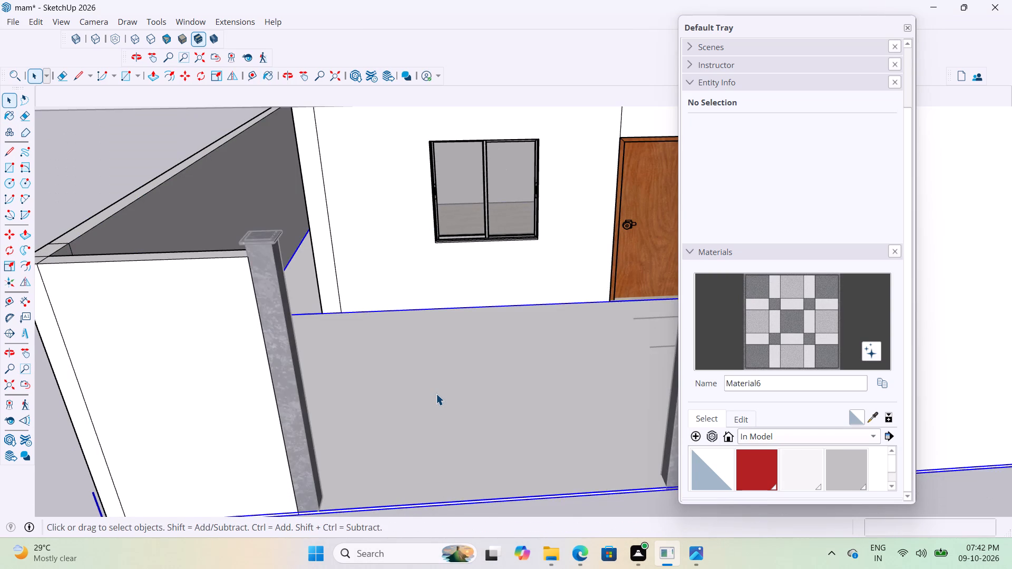
left_click(794, 335)
left_click(505, 381)
scroll(544, 410, "down", 5)
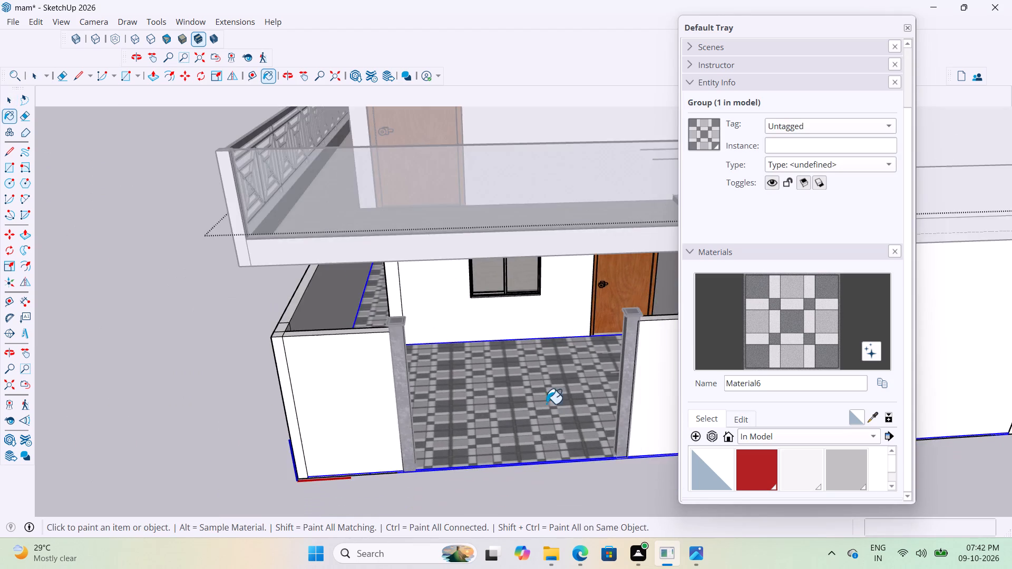
middle_click_drag(552, 405, 514, 444)
key("space")
left_click(198, 390)
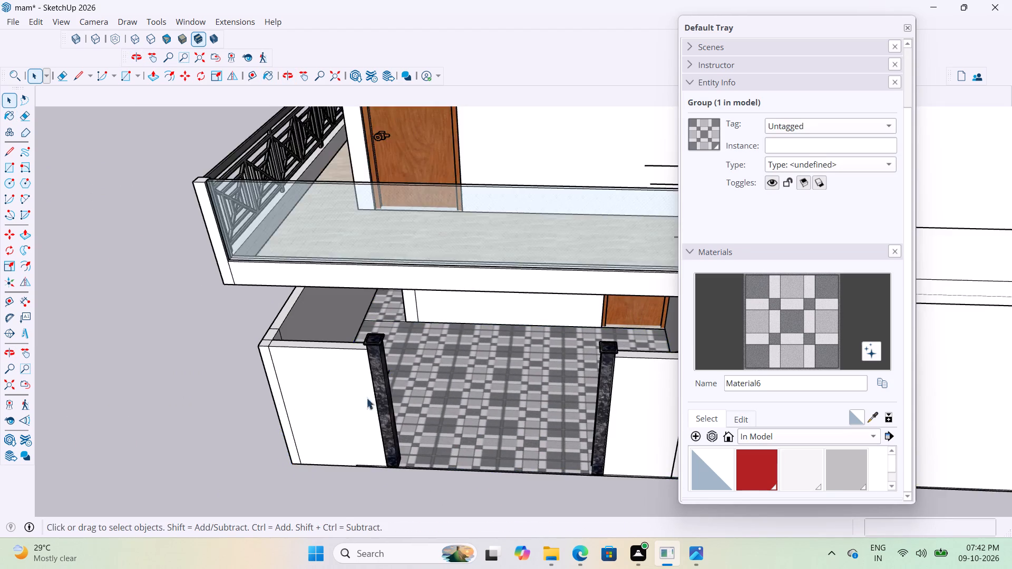
scroll(448, 395, "up", 7)
scroll(532, 326, "down", 10)
left_click(264, 440)
Examine the tiled parking floor around the gate pillars, entrance door and stairs from several angles.
scroll(504, 417, "up", 3)
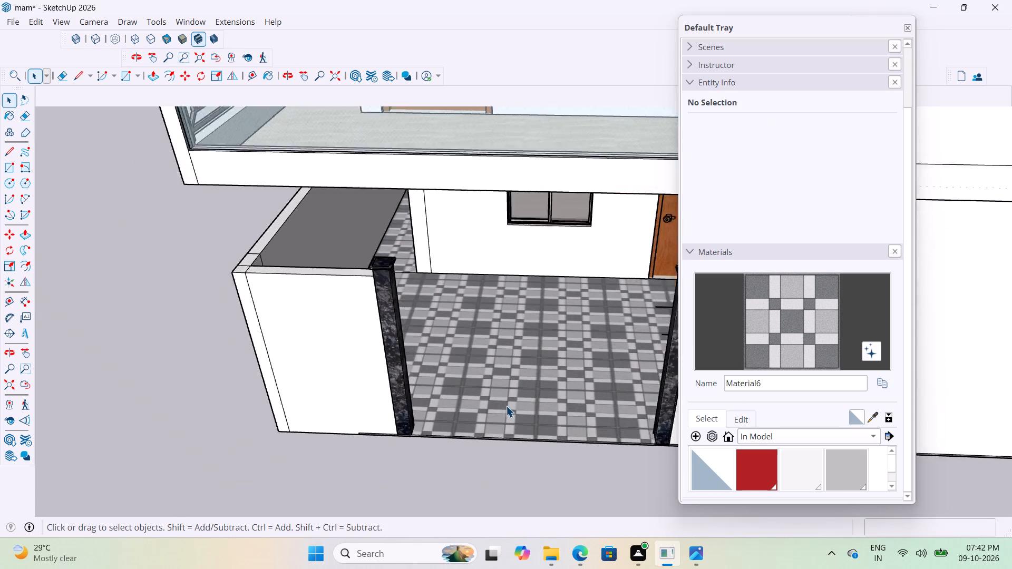
scroll(506, 406, "up", 1)
middle_click_drag(502, 358, 724, 318)
scroll(590, 328, "down", 9)
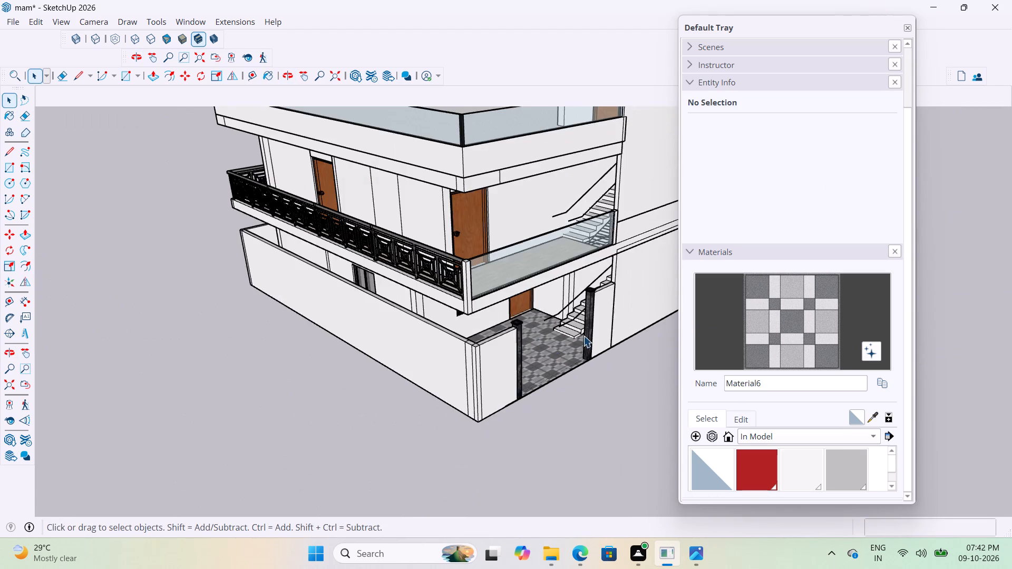
middle_click_drag(583, 336, 510, 348)
scroll(498, 345, "up", 16)
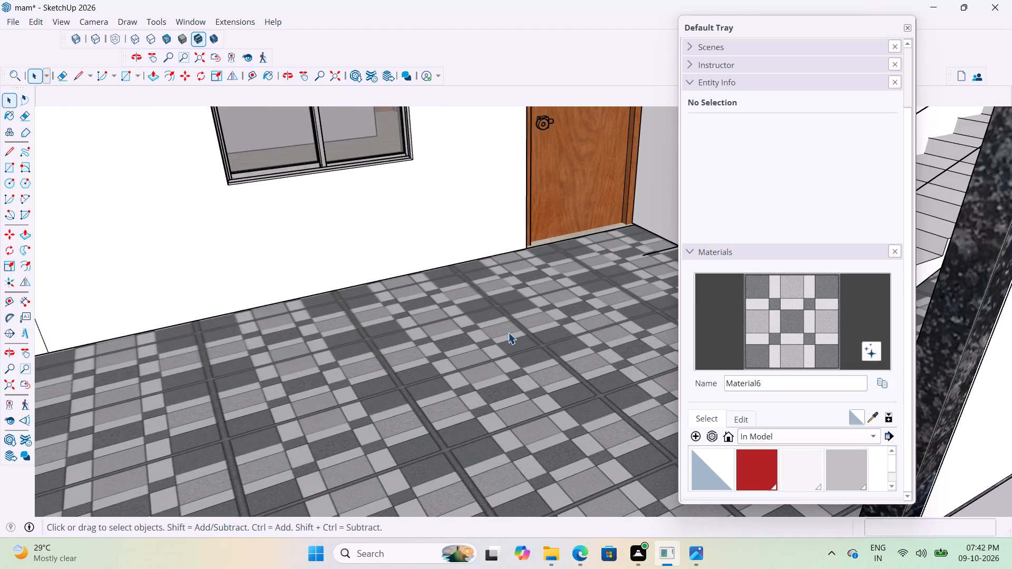
middle_click_drag(568, 339, 428, 400)
scroll(428, 400, "up", 1)
scroll(637, 296, "down", 10)
scroll(450, 280, "up", 2)
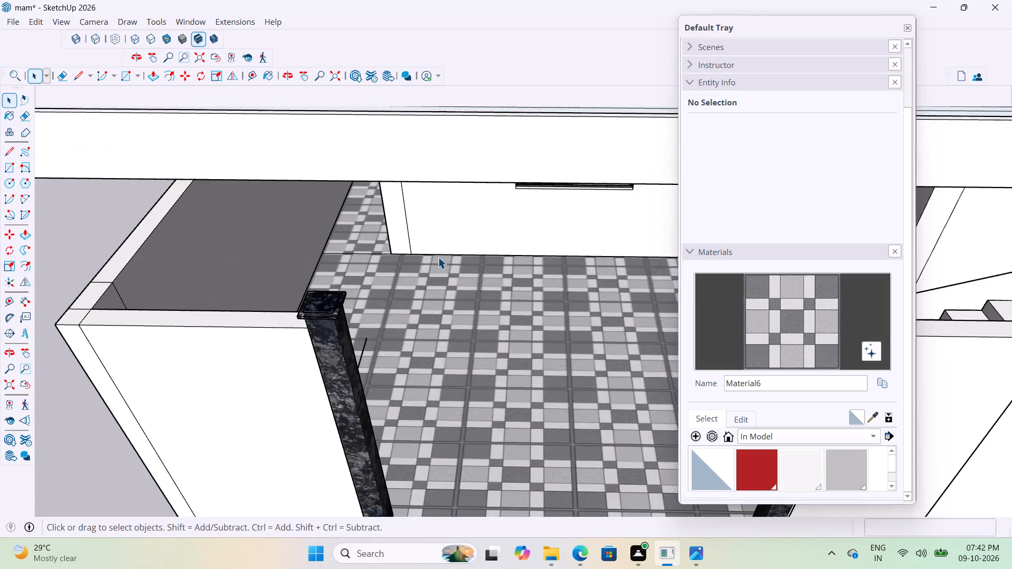
scroll(438, 257, "up", 2)
middle_click_drag(458, 232, 652, 137)
scroll(580, 301, "down", 3)
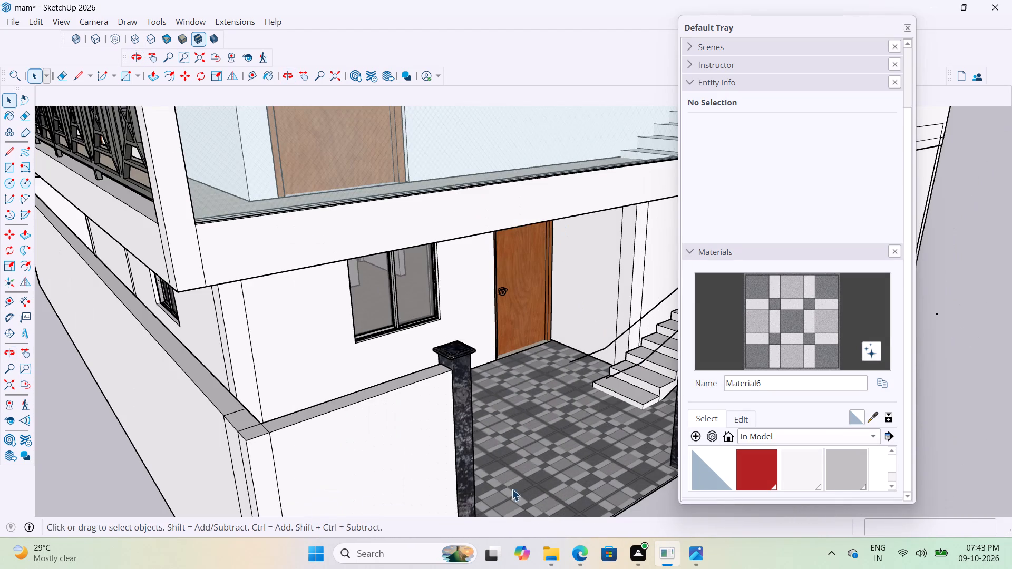
scroll(625, 485, "up", 6)
middle_click_drag(615, 434, 436, 478)
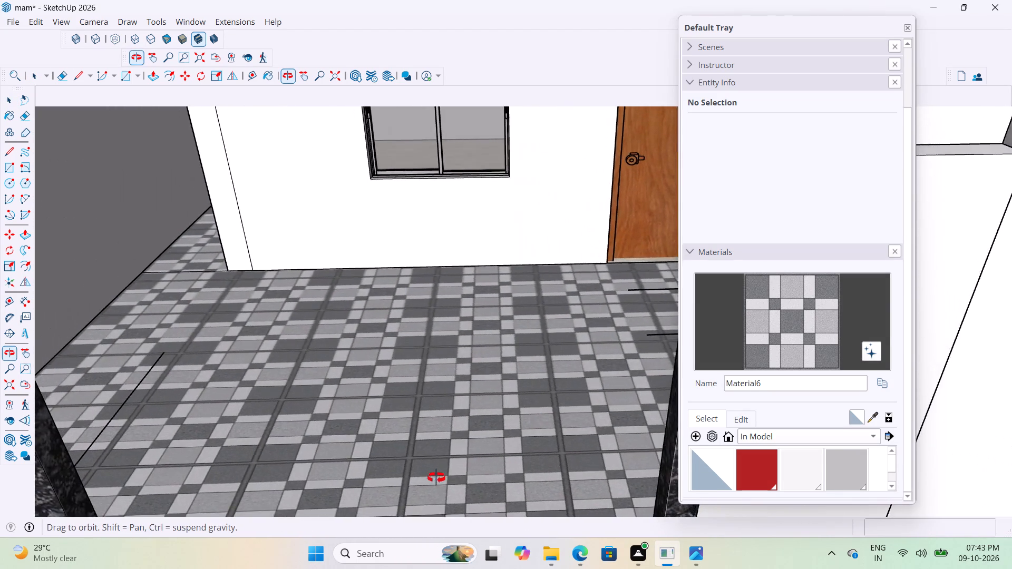
middle_click_drag(436, 478, 453, 470)
scroll(552, 371, "down", 14)
left_click(440, 468)
scroll(390, 380, "up", 7)
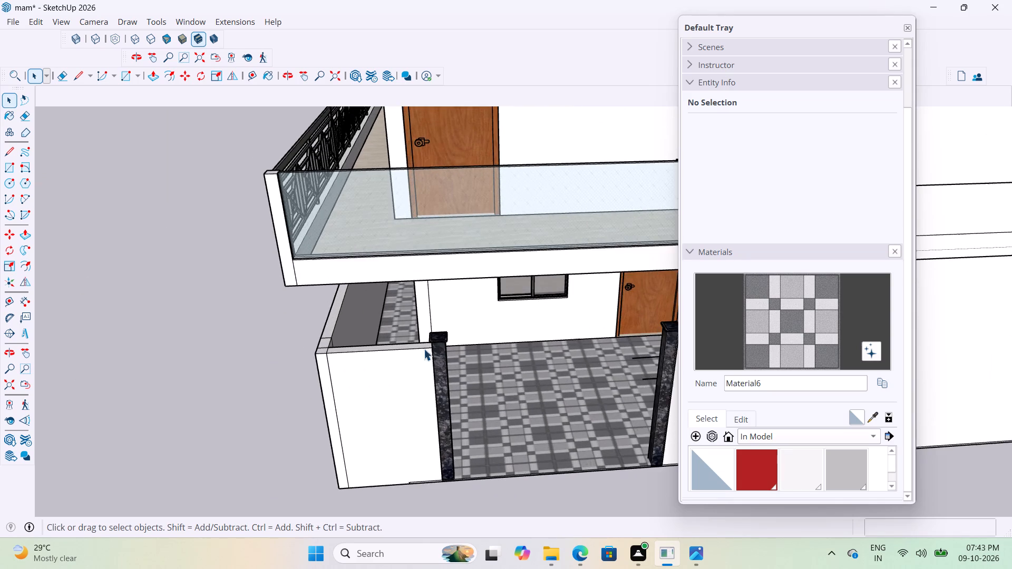
scroll(530, 407, "up", 3)
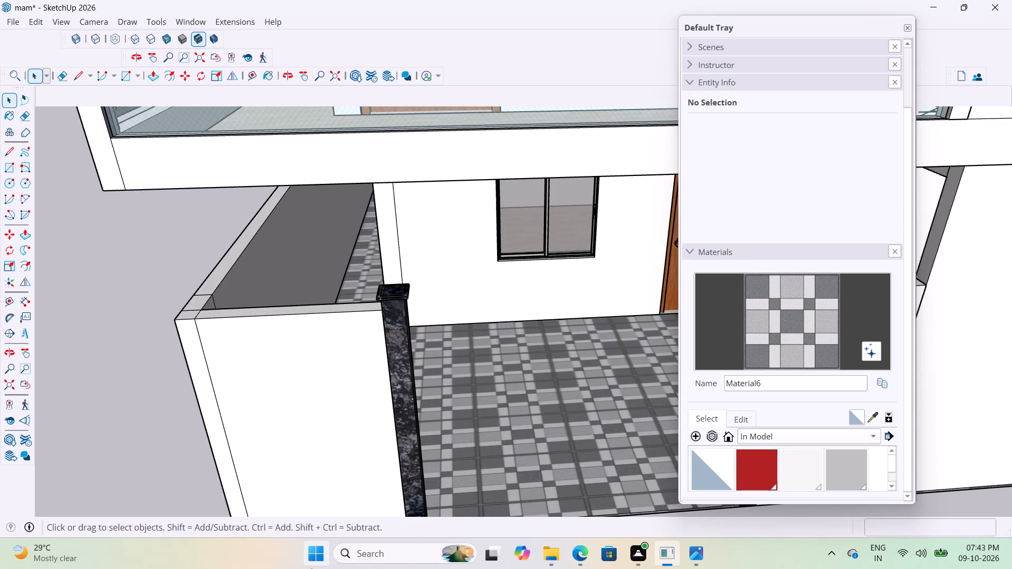
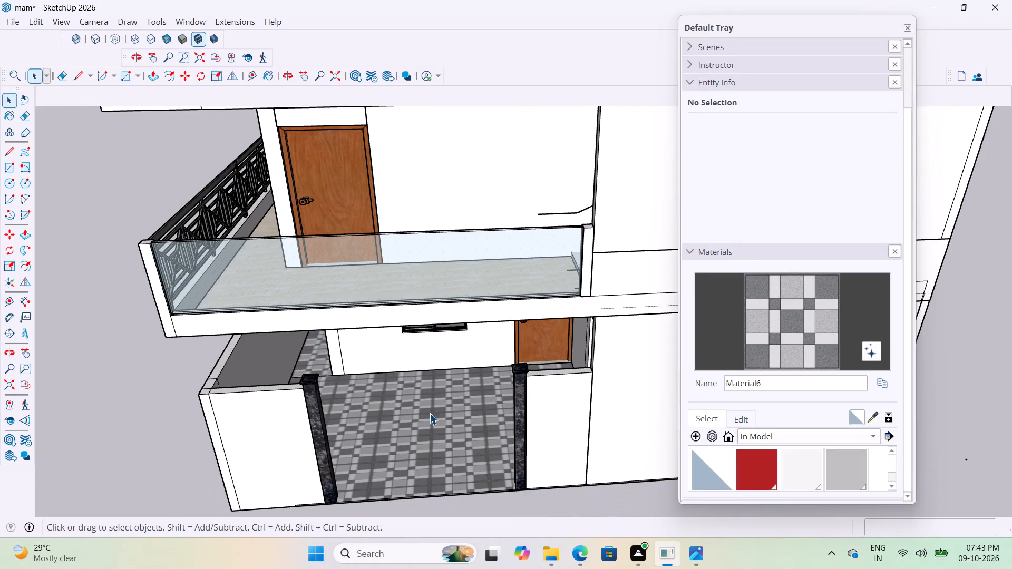
Examine the house exterior, balconies, roof and tiled parking floor from several angles and distances.
middle_click_drag(433, 391, 460, 333)
scroll(390, 381, "down", 5)
middle_click_drag(416, 300, 407, 320)
scroll(403, 320, "up", 2)
middle_click_drag(431, 306, 554, 301)
scroll(497, 311, "down", 4)
scroll(444, 330, "down", 4)
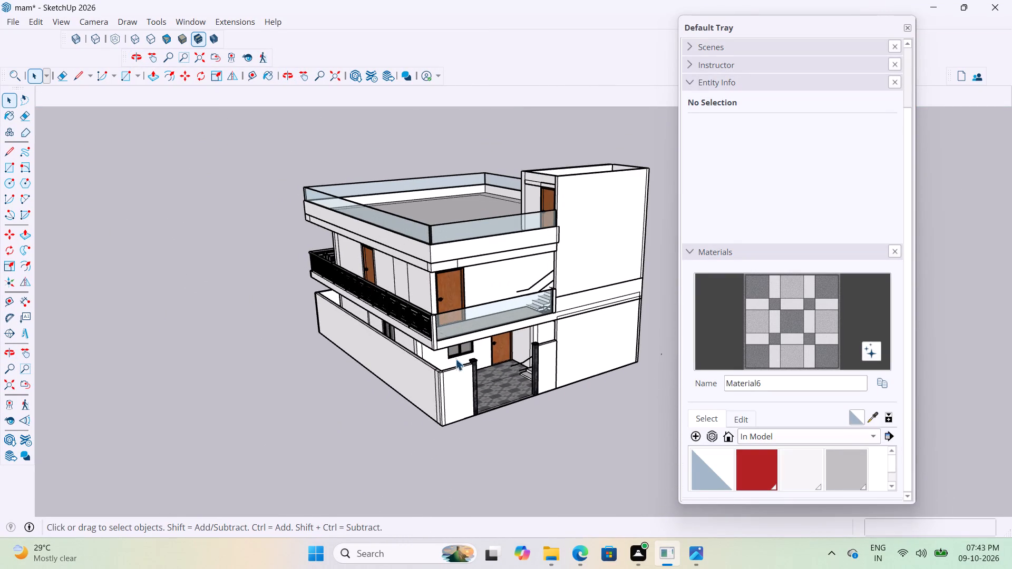
scroll(439, 292, "up", 3)
scroll(392, 267, "down", 5)
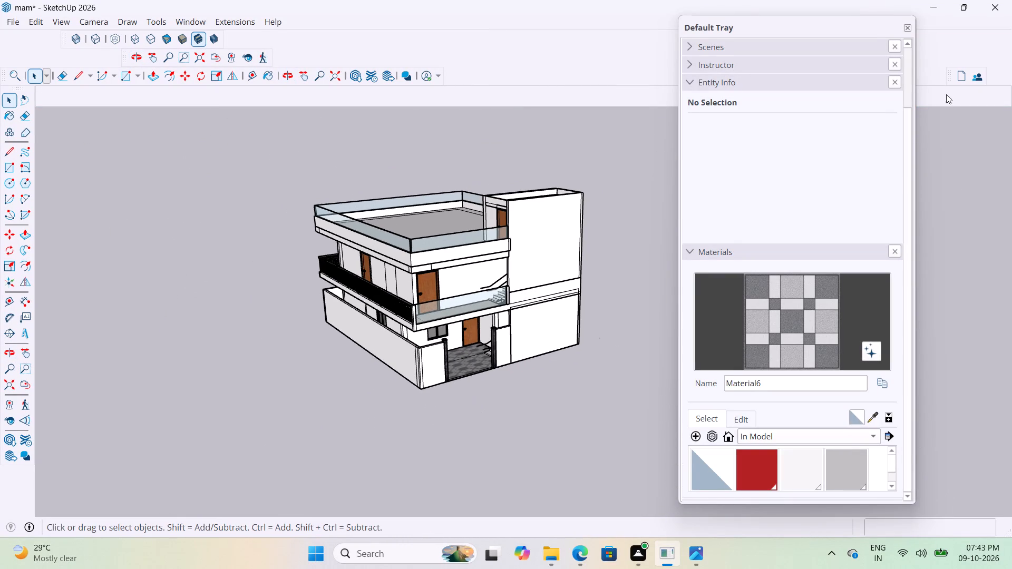
scroll(504, 362, "up", 11)
middle_click_drag(523, 337, 538, 338)
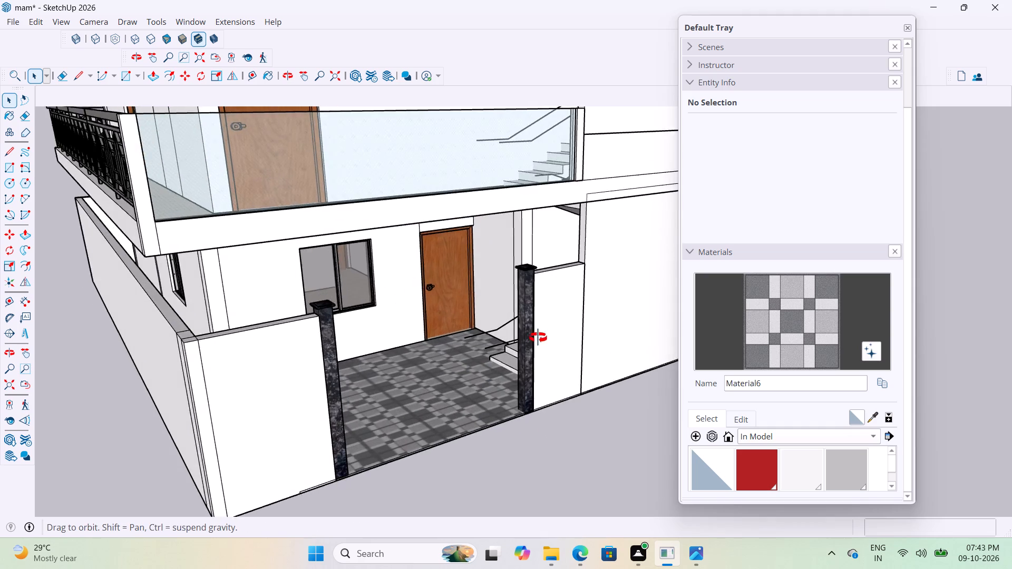
middle_click_drag(538, 338, 684, 356)
scroll(693, 356, "down", 8)
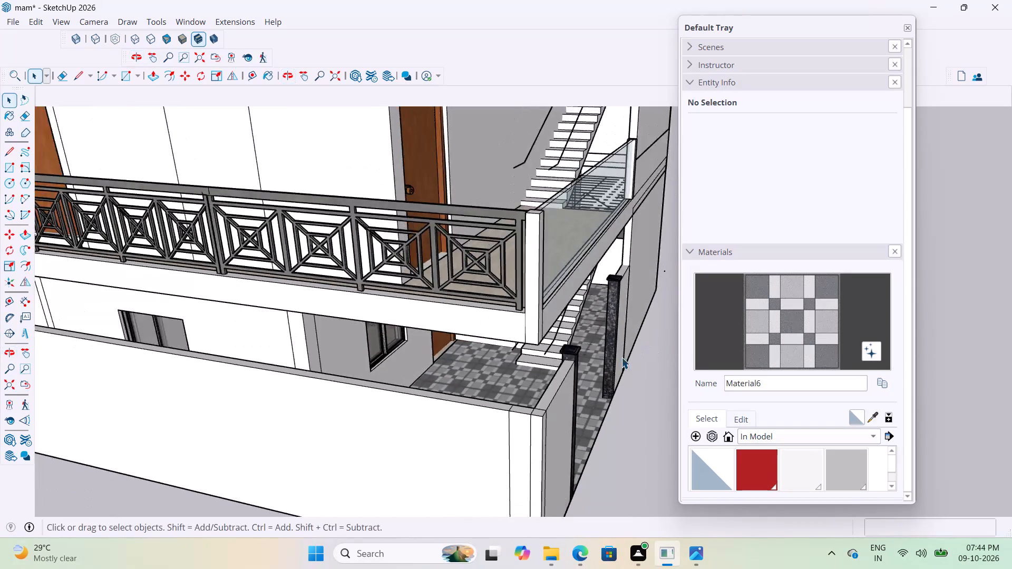
scroll(621, 357, "down", 6)
middle_click_drag(284, 341, 554, 434)
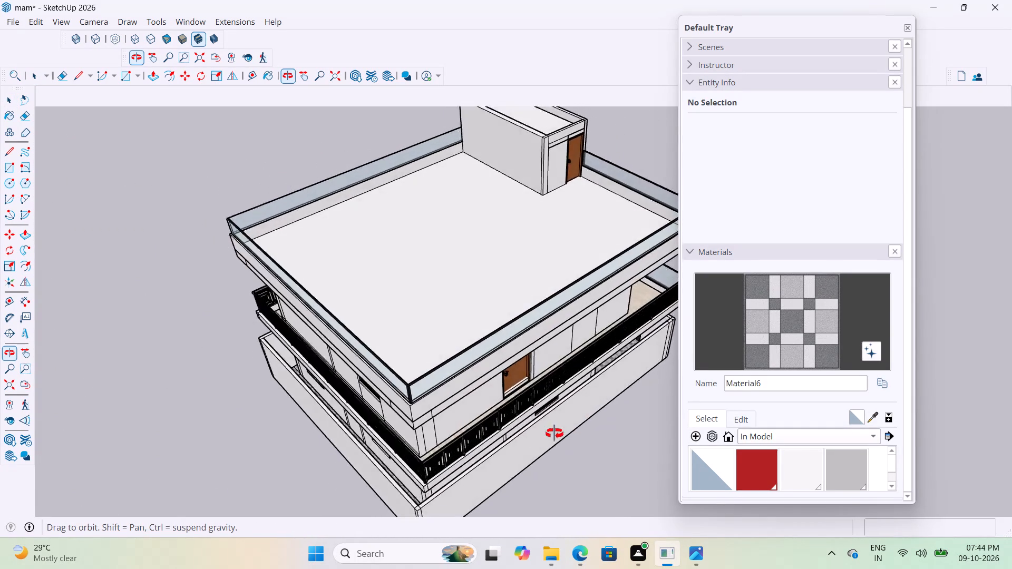
middle_click_drag(554, 434, 39, 305)
scroll(144, 274, "down", 5)
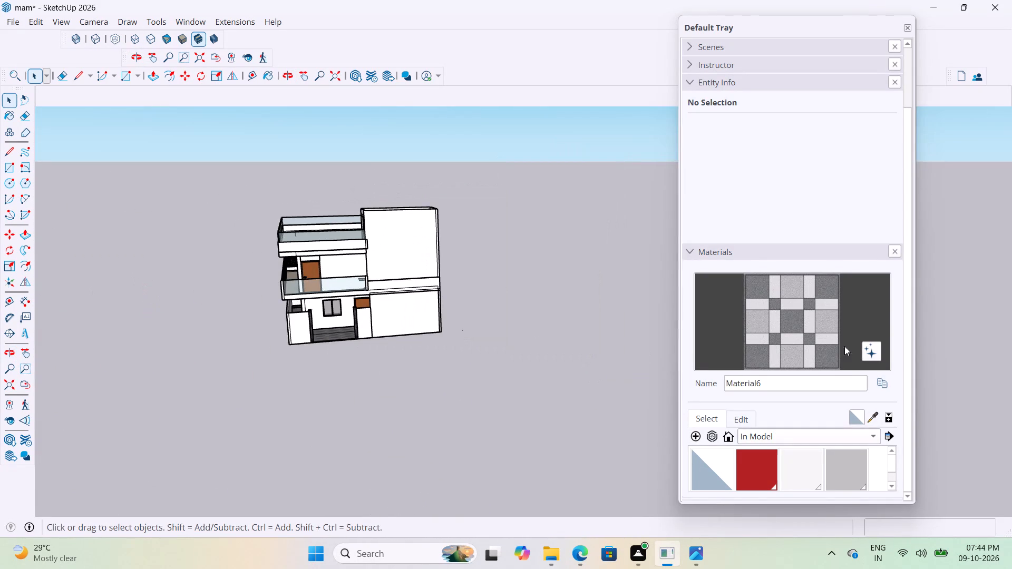
scroll(787, 390, "down", 4)
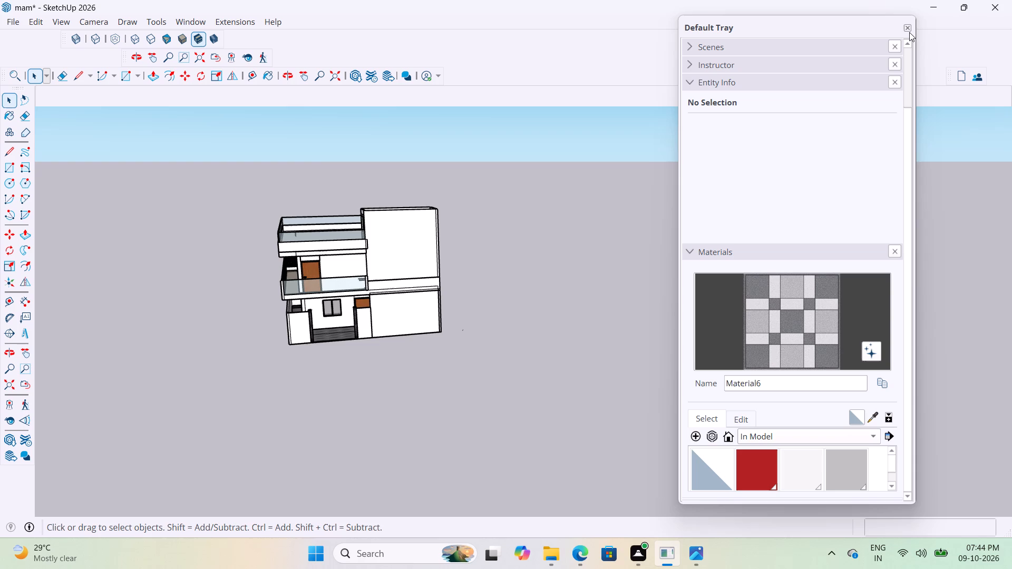
Close the Default Tray to clear the view of the house model.
left_click(908, 30)
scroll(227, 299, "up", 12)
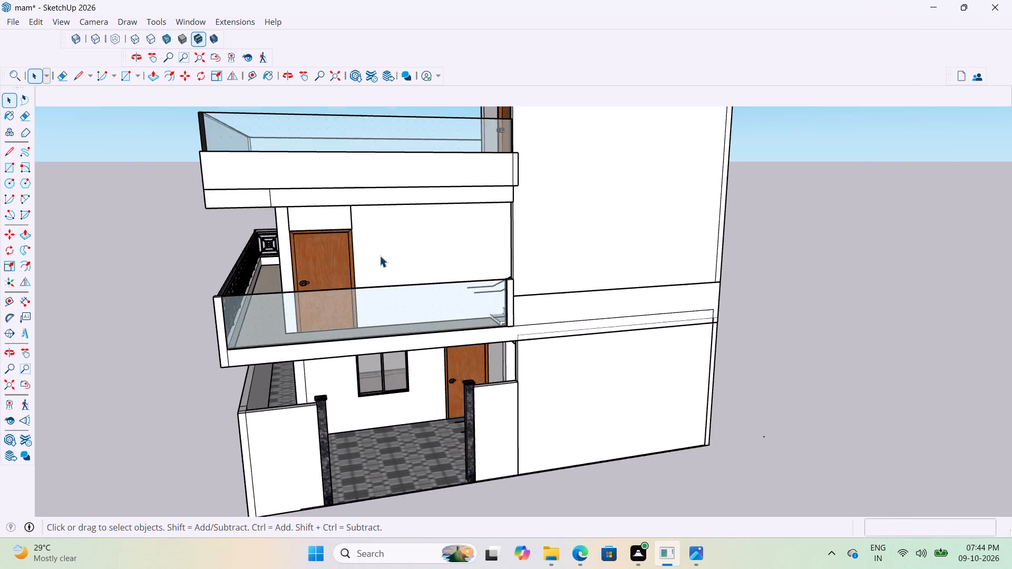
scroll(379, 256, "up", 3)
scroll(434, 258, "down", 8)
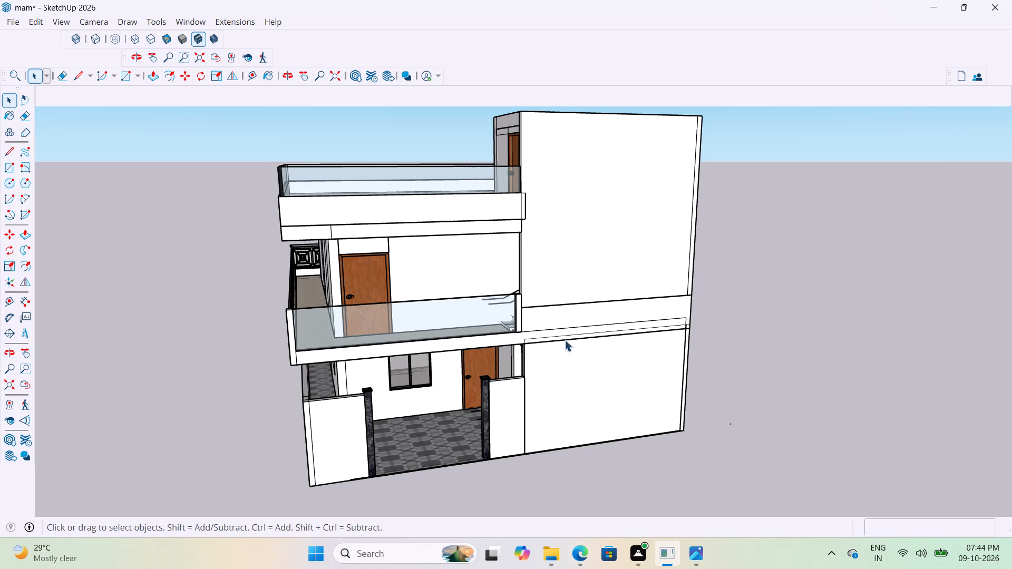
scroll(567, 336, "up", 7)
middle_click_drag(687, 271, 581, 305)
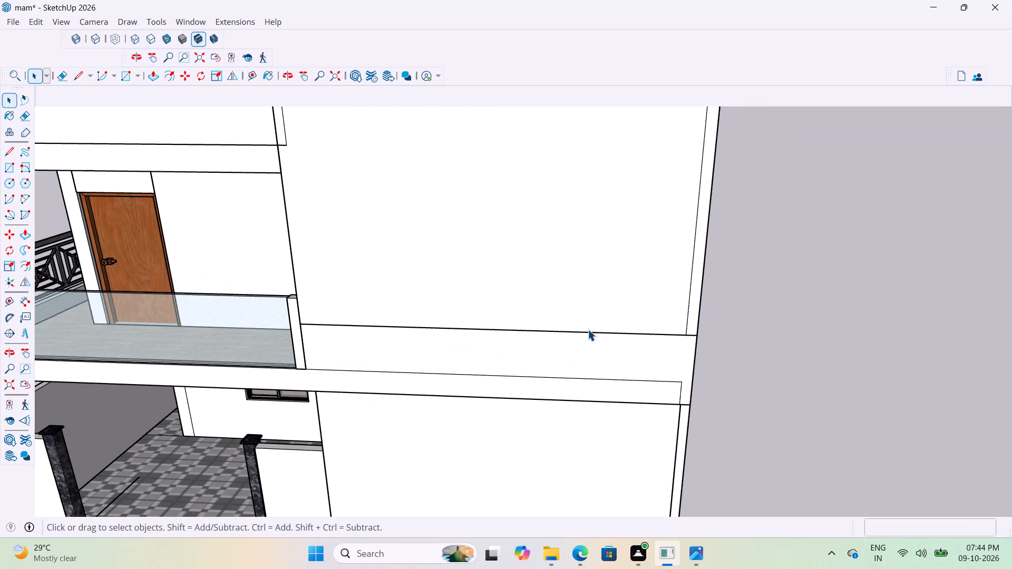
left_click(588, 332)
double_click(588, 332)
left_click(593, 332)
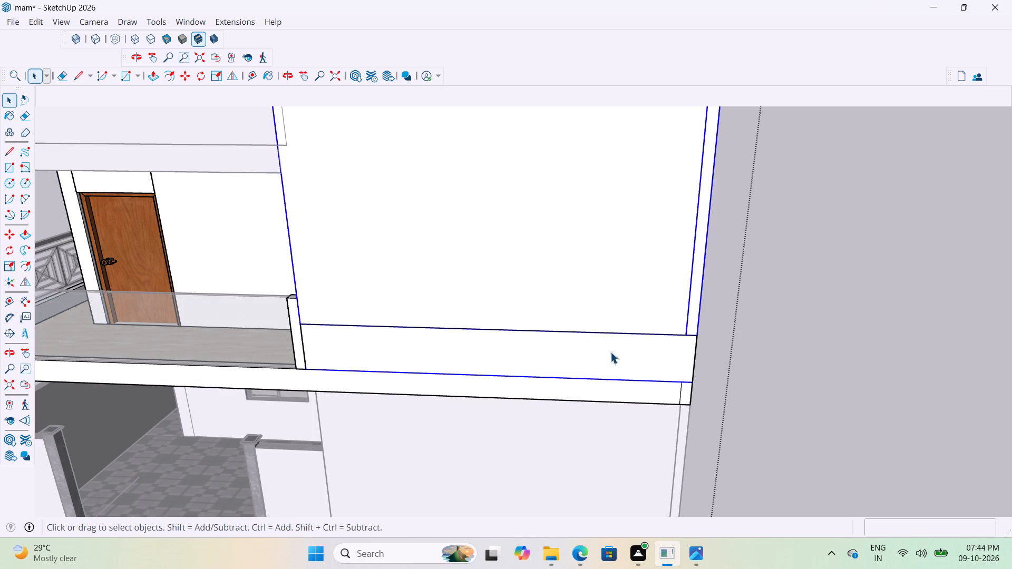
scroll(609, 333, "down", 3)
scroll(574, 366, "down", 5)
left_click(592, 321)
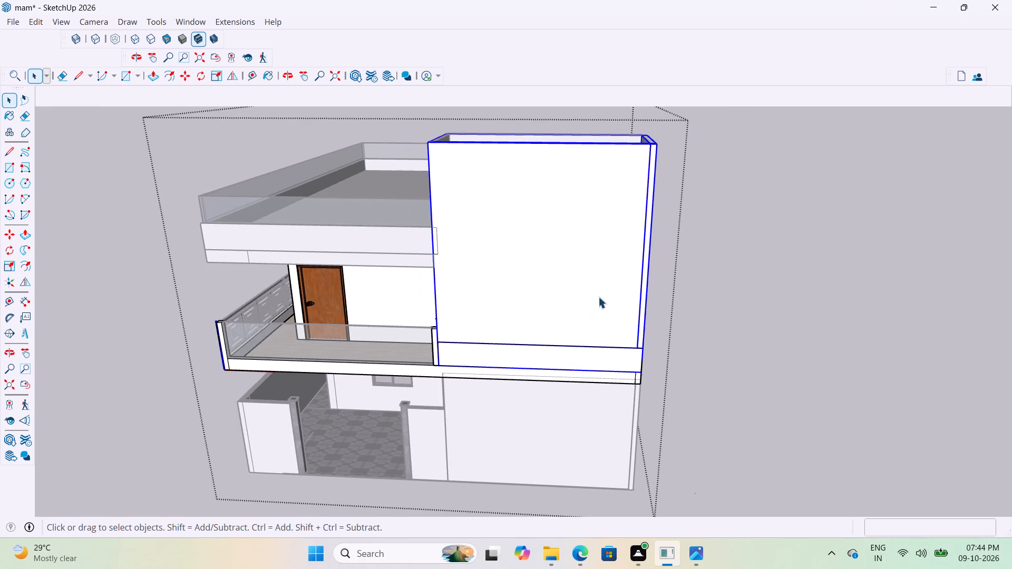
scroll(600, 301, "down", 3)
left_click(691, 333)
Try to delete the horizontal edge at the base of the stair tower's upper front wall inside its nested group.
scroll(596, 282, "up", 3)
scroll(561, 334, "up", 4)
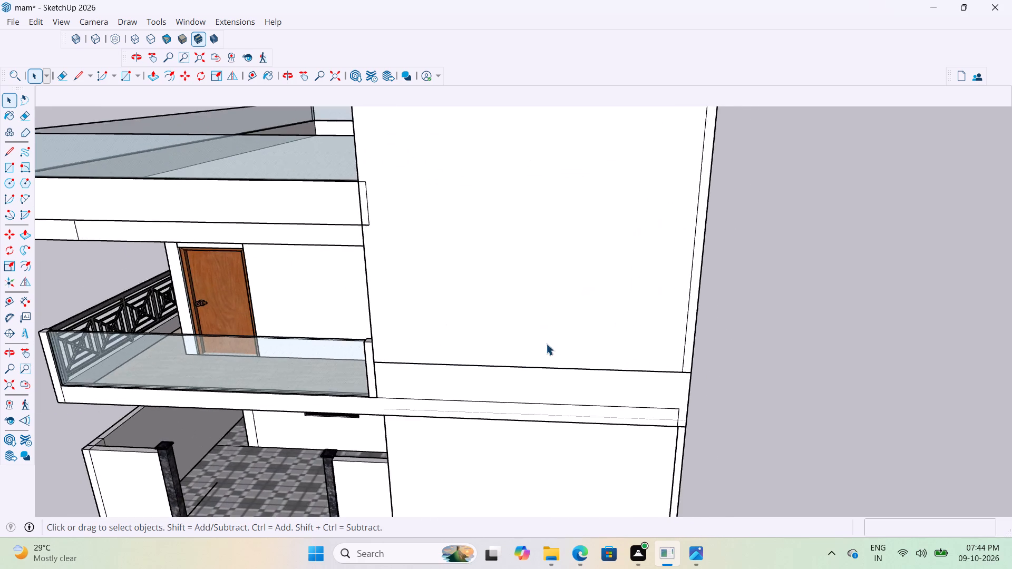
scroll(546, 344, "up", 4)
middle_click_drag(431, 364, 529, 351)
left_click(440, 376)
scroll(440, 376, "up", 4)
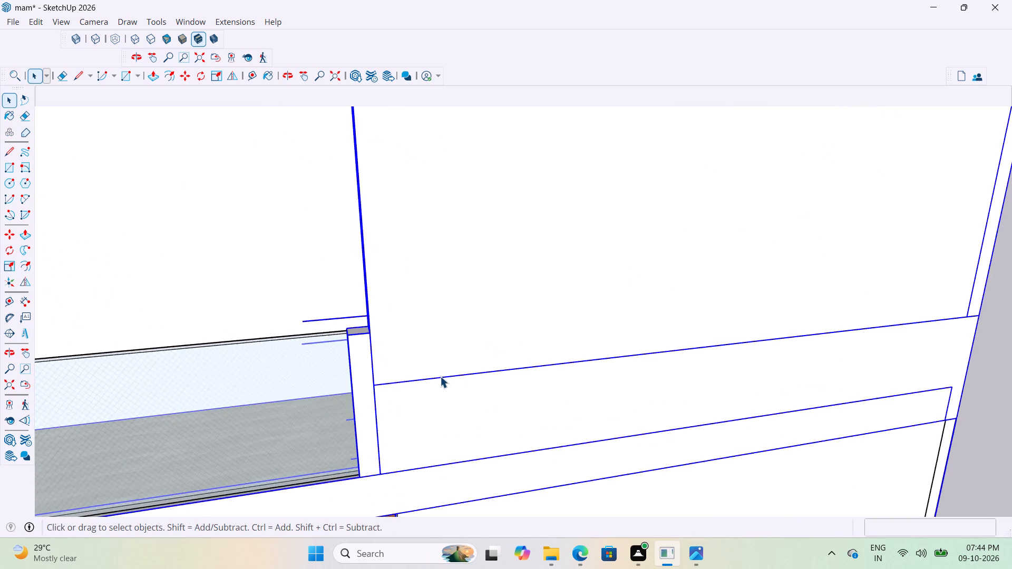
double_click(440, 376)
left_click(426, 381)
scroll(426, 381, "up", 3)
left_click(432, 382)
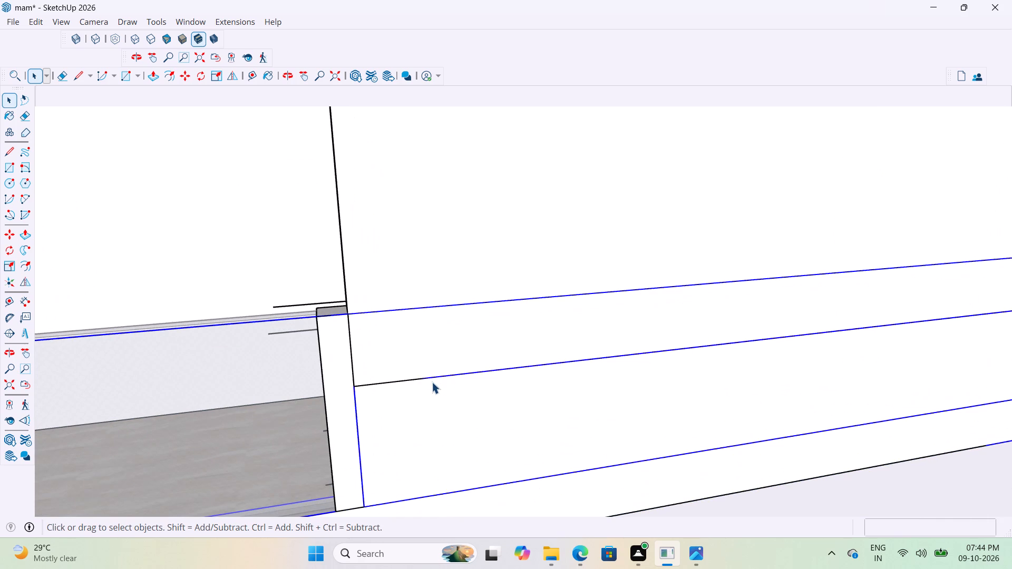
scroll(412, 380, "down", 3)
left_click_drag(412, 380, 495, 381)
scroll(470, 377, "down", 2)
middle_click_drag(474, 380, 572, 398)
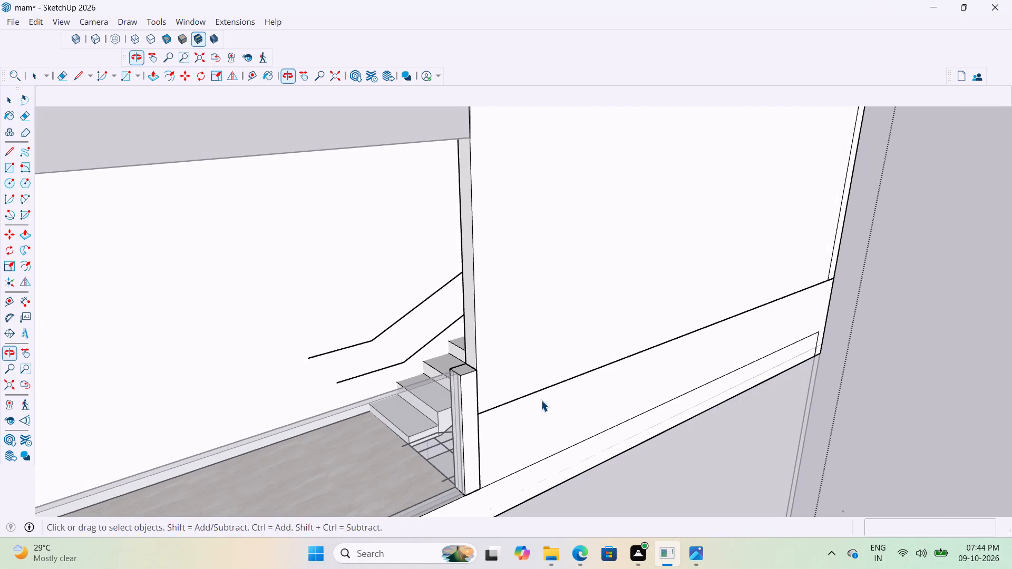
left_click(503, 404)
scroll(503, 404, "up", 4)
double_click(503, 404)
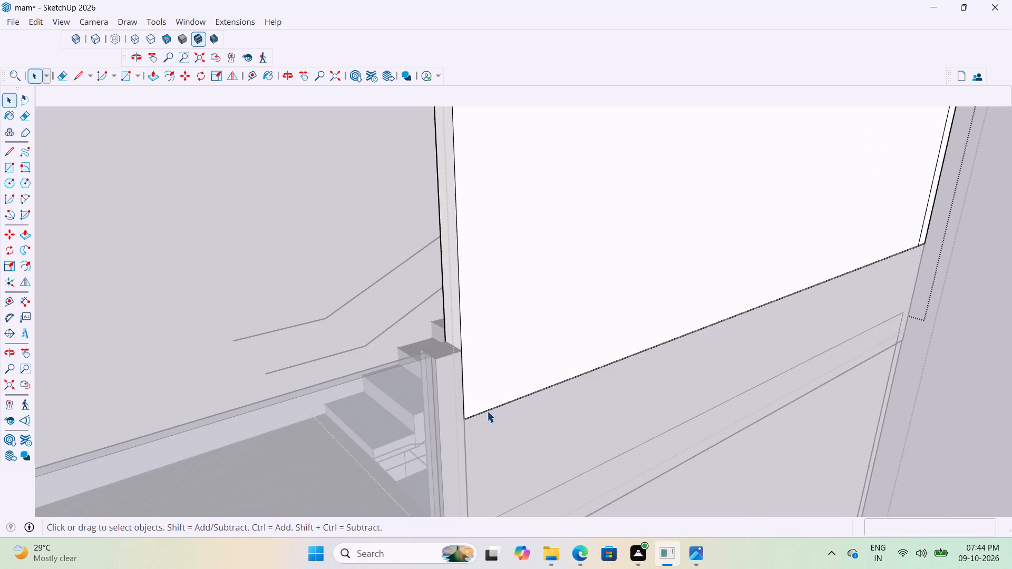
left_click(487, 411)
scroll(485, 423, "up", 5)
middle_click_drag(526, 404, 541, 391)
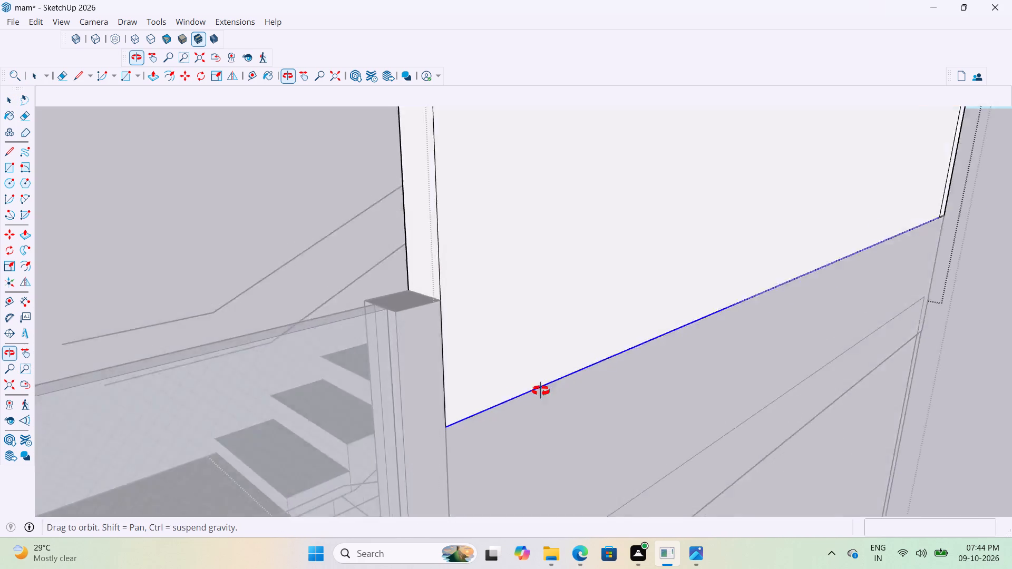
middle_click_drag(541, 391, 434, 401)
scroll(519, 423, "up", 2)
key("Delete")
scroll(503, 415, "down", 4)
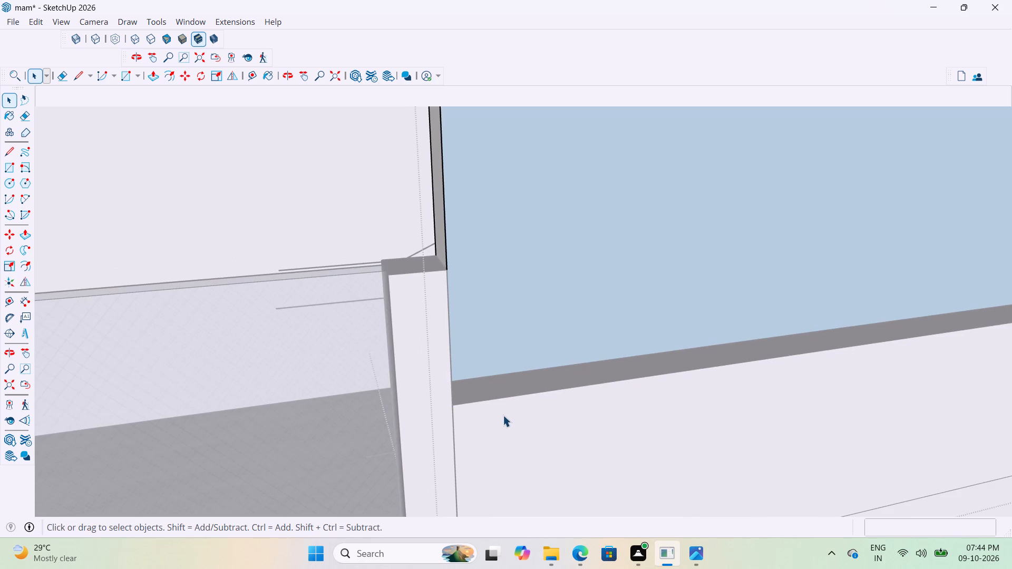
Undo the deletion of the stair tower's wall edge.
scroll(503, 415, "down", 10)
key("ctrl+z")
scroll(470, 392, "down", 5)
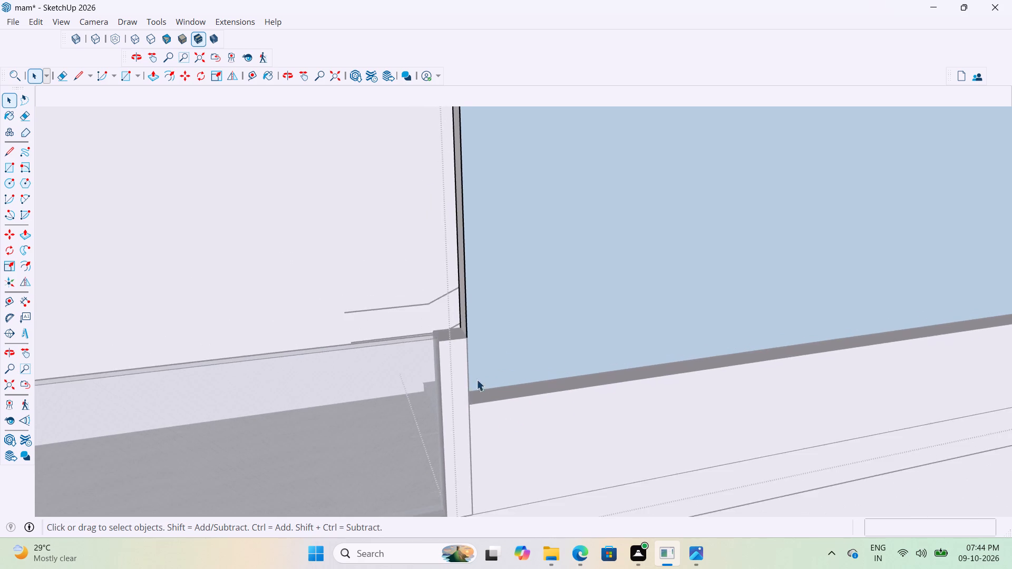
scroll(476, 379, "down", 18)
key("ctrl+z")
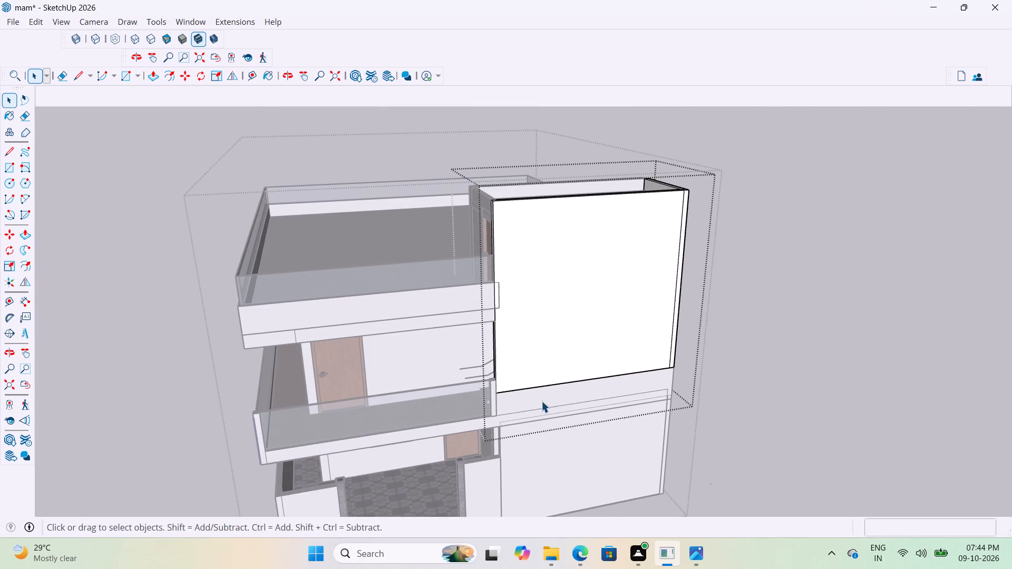
Examine the stair block's outer corner from below, where the first-floor slab edge meets the ground-floor wall.
left_click(802, 340)
scroll(654, 419, "up", 4)
middle_click_drag(639, 430, 576, 362)
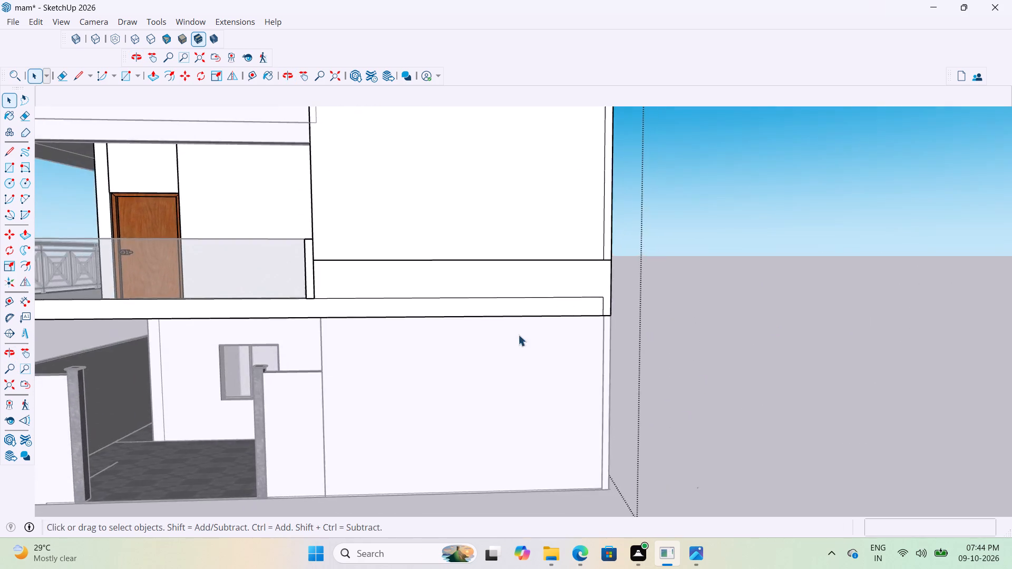
scroll(508, 327, "up", 6)
middle_click_drag(622, 296, 634, 300)
scroll(682, 361, "up", 6)
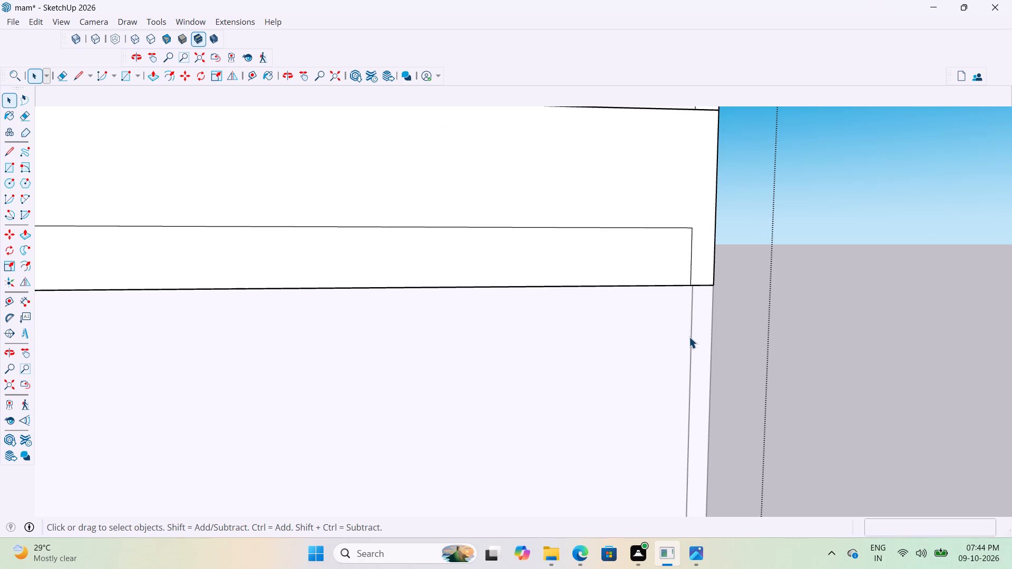
left_click(689, 337)
scroll(690, 333, "up", 4)
middle_click_drag(676, 270, 571, 259)
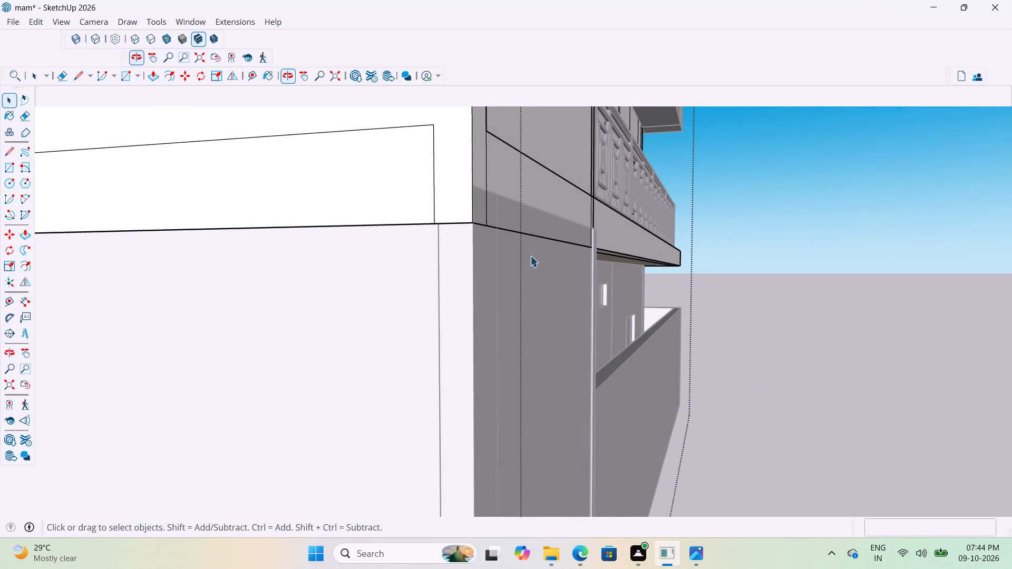
scroll(523, 253, "up", 20)
scroll(523, 253, "up", 2)
middle_click_drag(489, 221, 464, 197)
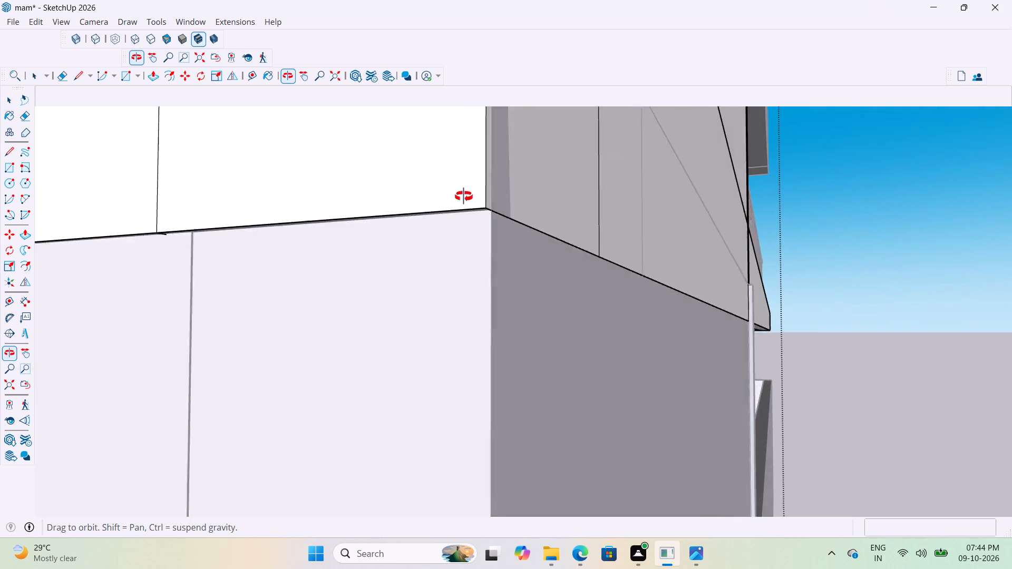
middle_click_drag(464, 197, 378, 121)
scroll(433, 214, "up", 3)
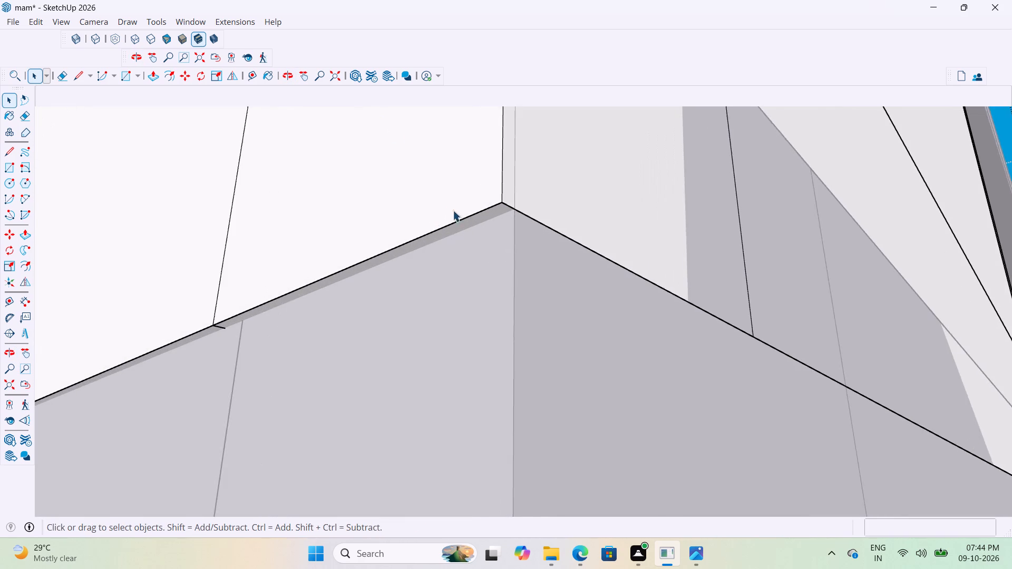
scroll(453, 210, "up", 9)
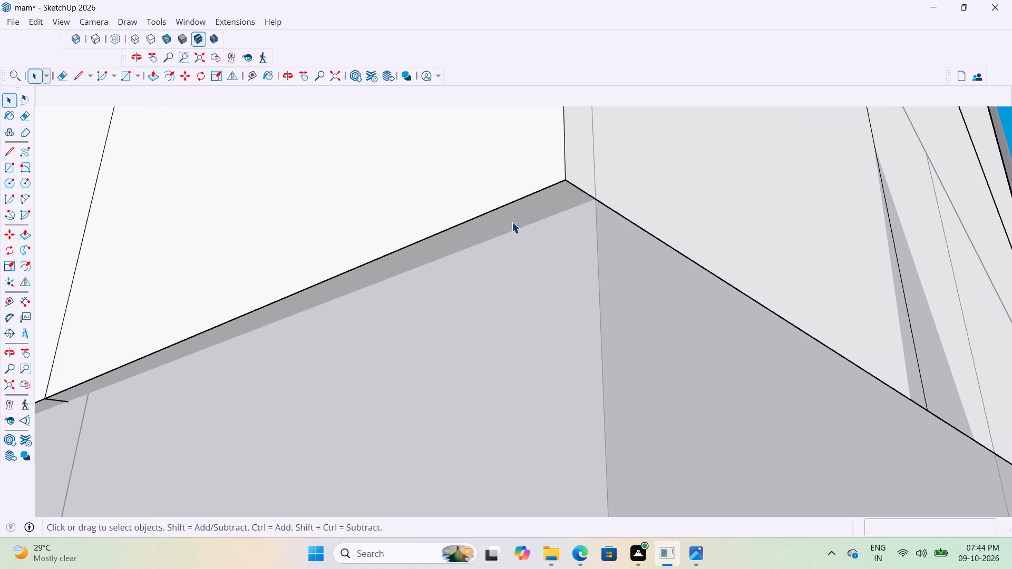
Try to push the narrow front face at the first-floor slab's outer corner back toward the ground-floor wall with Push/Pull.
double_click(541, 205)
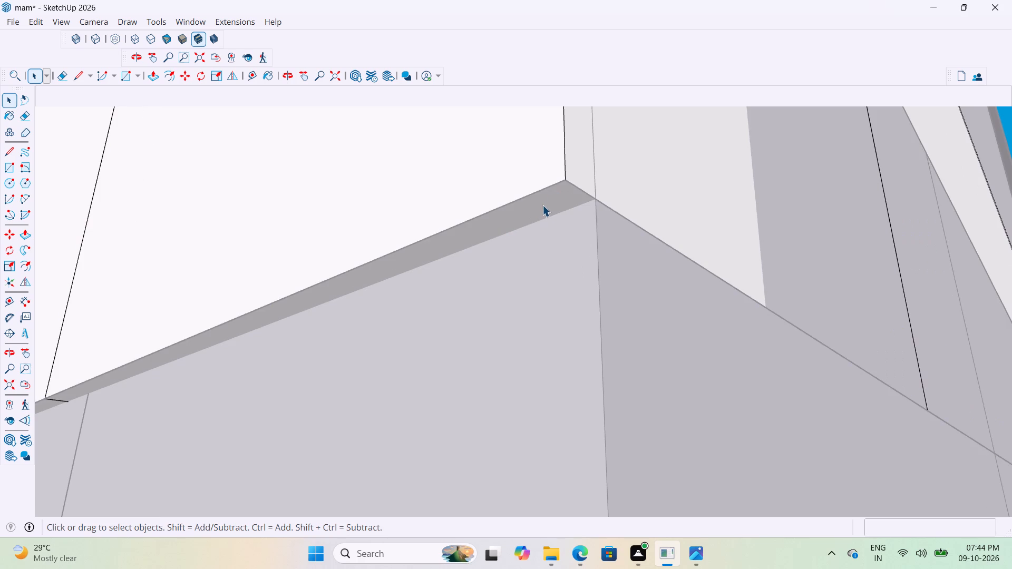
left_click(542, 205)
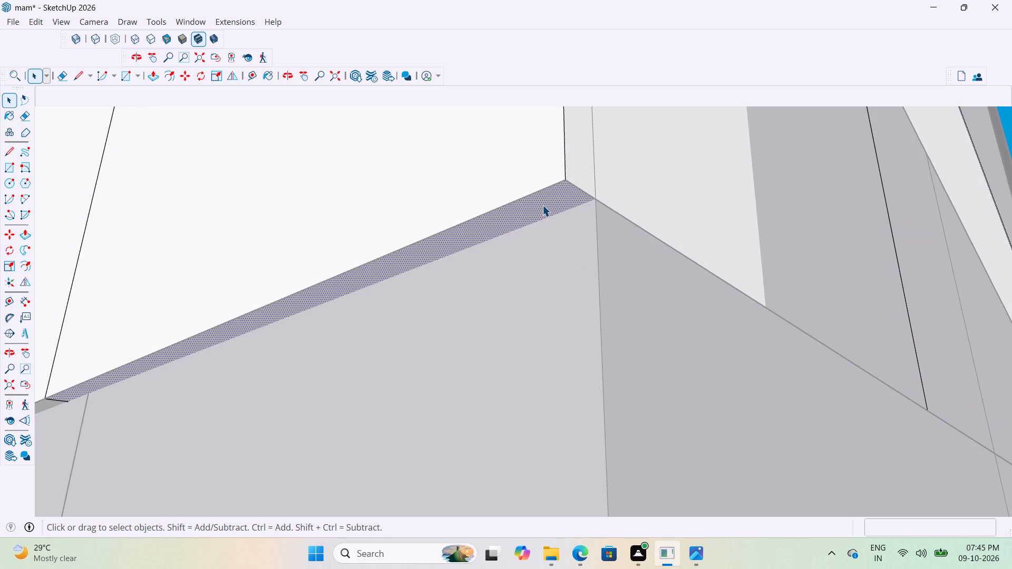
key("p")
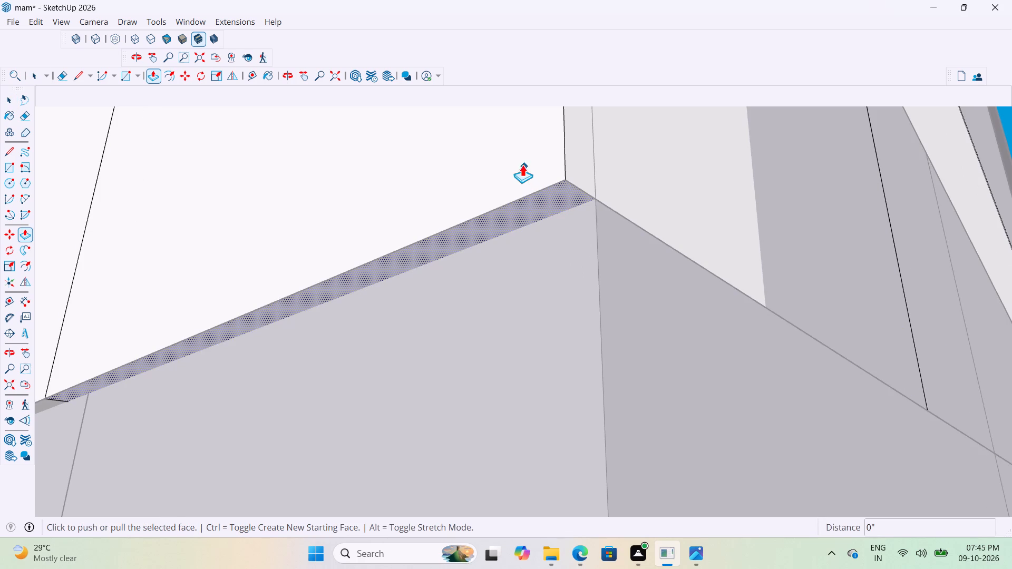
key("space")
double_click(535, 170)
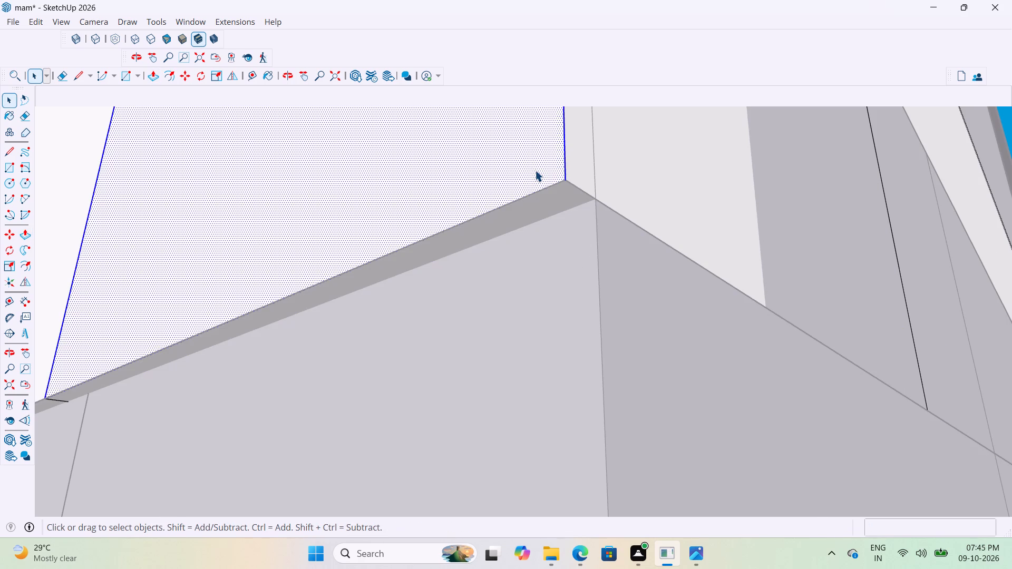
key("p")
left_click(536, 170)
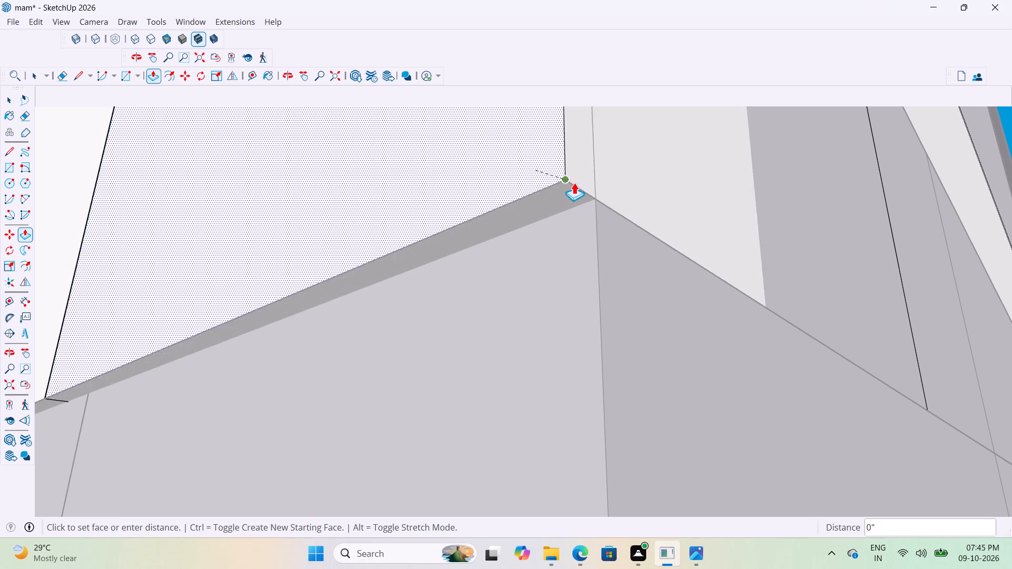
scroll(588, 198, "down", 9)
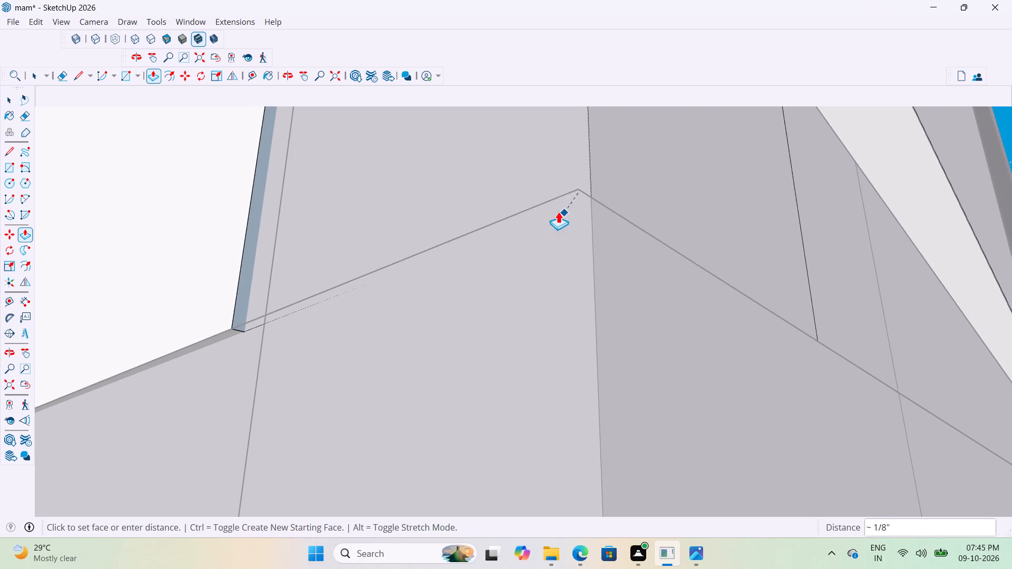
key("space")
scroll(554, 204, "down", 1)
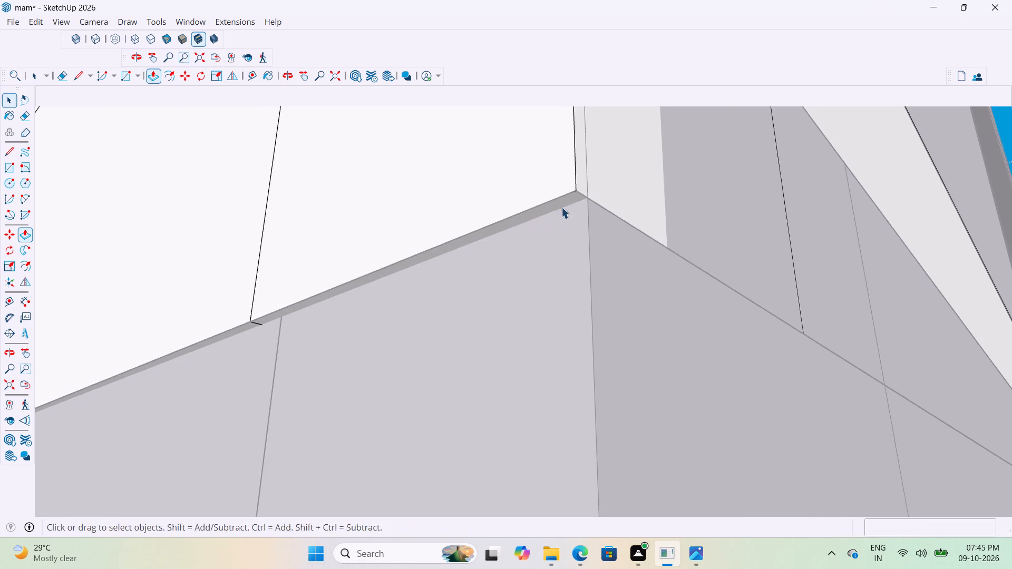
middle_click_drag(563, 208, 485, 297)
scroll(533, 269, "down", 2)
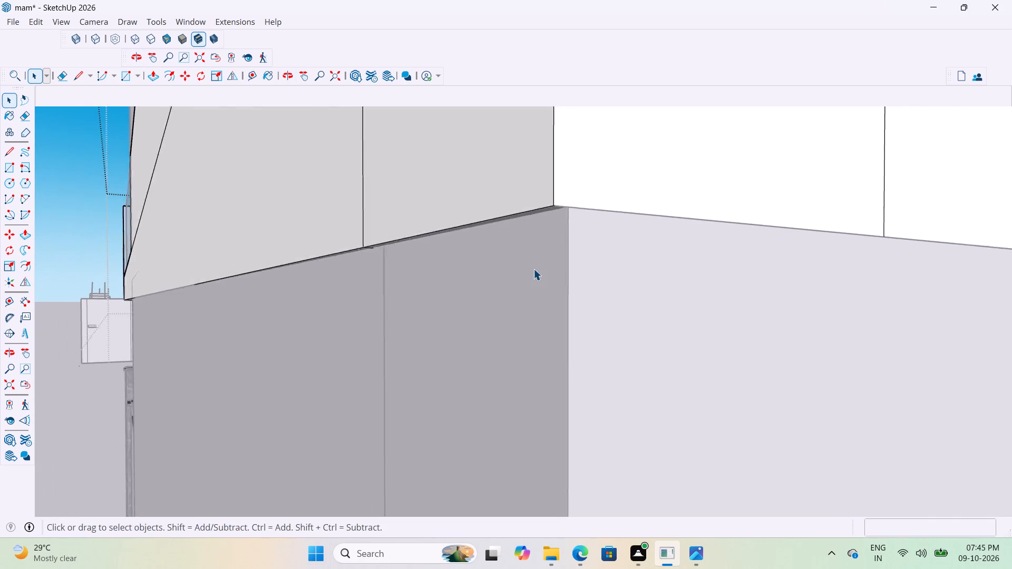
Examine the overlap between the first-floor slab edge and the ground-floor wall at the stair block's corner, and leave the nested group.
scroll(533, 269, "down", 12)
middle_click_drag(538, 253, 644, 126)
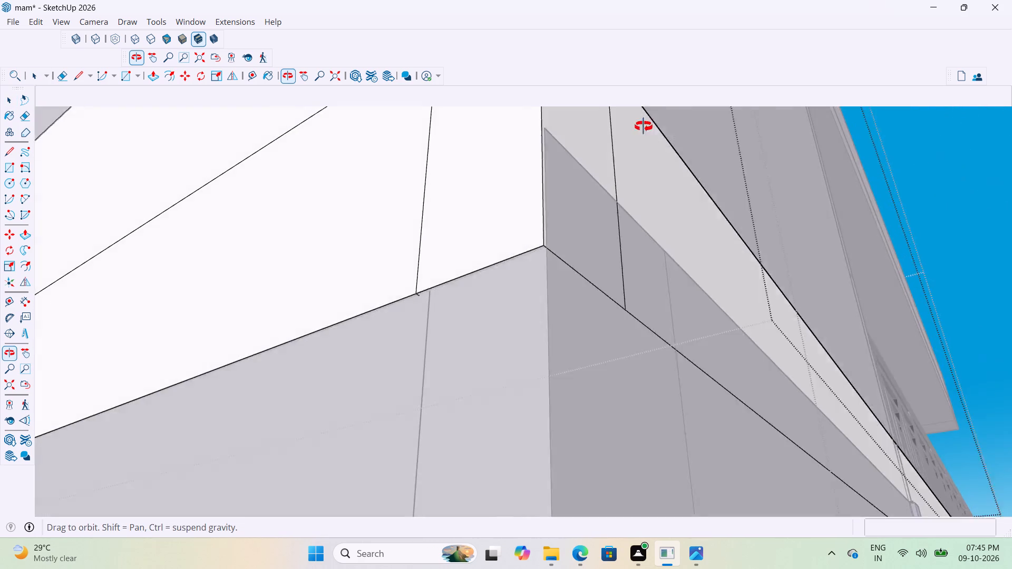
middle_click_drag(644, 126, 650, 125)
scroll(431, 298, "up", 13)
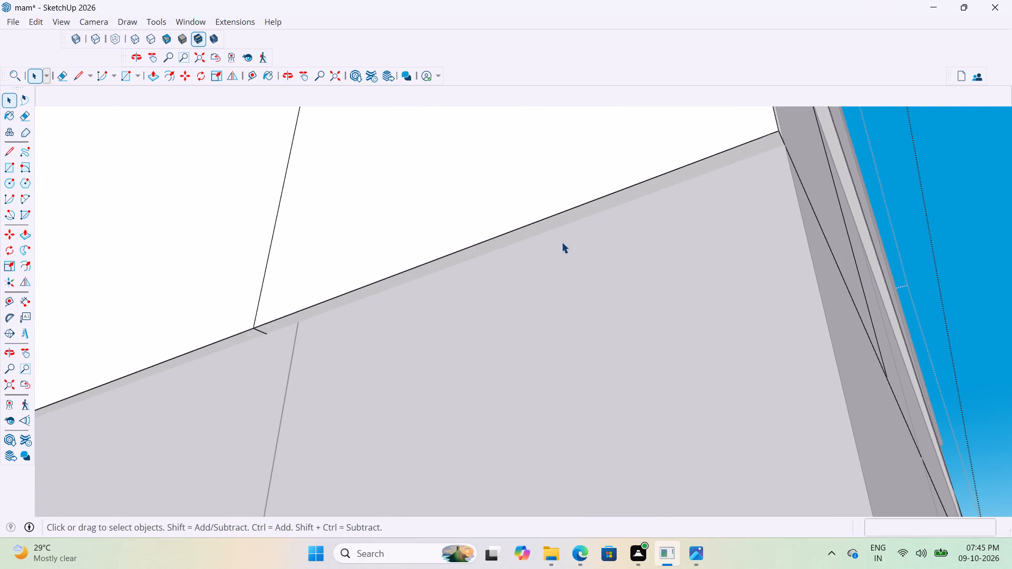
middle_click_drag(561, 242, 373, 317)
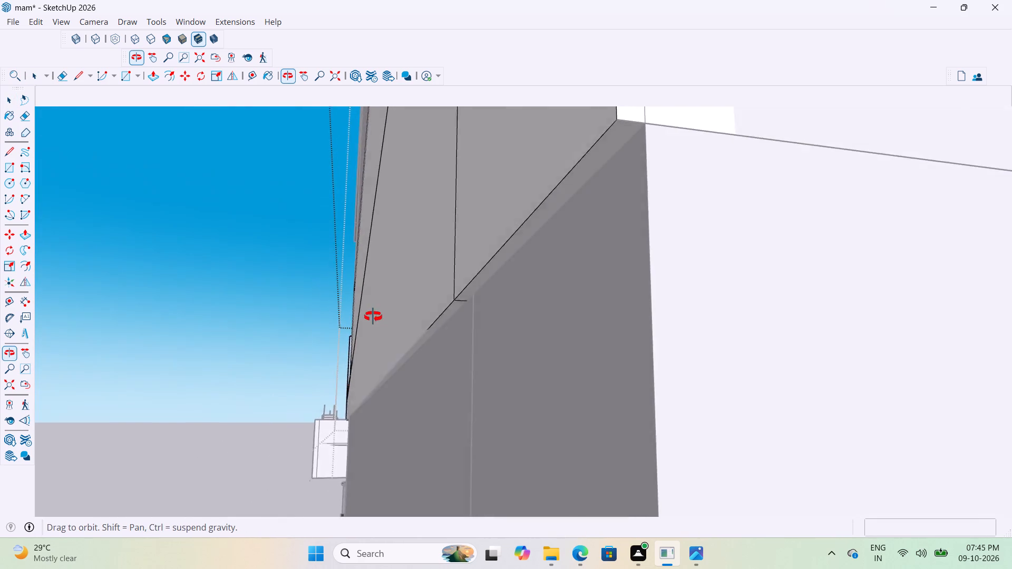
middle_click_drag(373, 317, 374, 312)
scroll(509, 297, "down", 8)
scroll(521, 301, "up", 3)
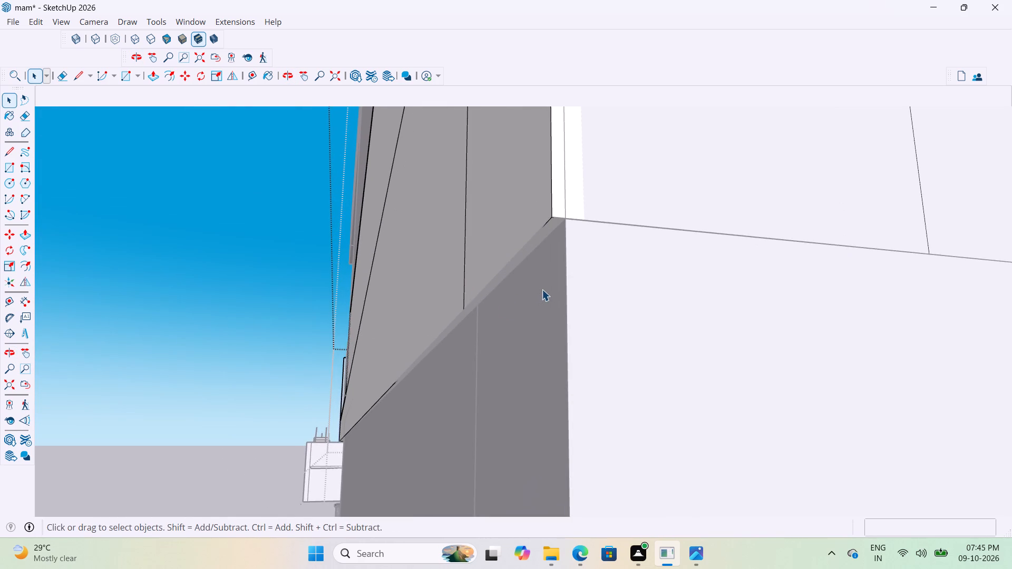
scroll(544, 295, "down", 4)
left_click(241, 415)
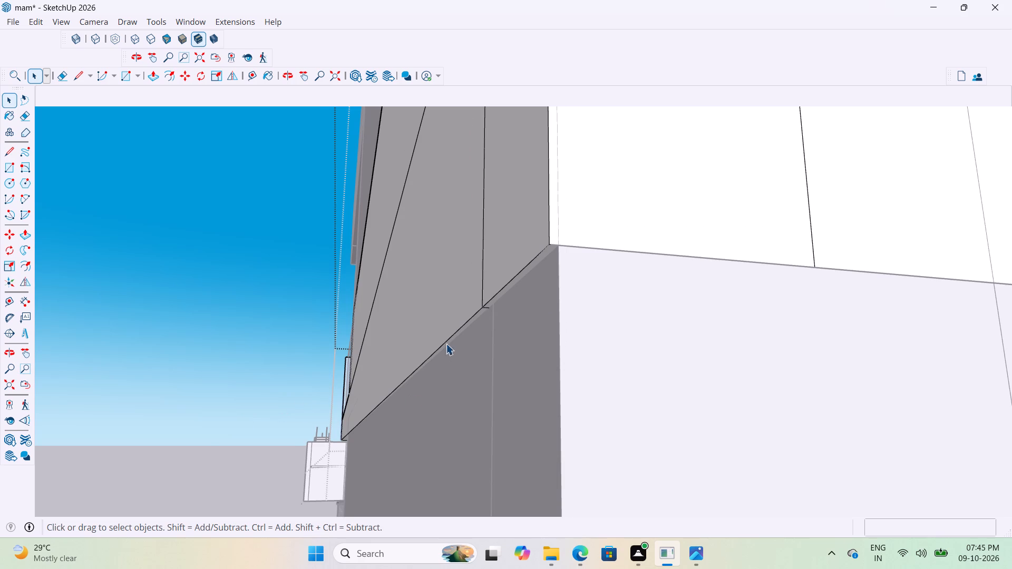
scroll(498, 292, "down", 10)
scroll(374, 345, "down", 6)
left_click(235, 474)
Examine the underside of the first-floor slab along the stair block's front wall and around the porch opening.
scroll(353, 437, "up", 4)
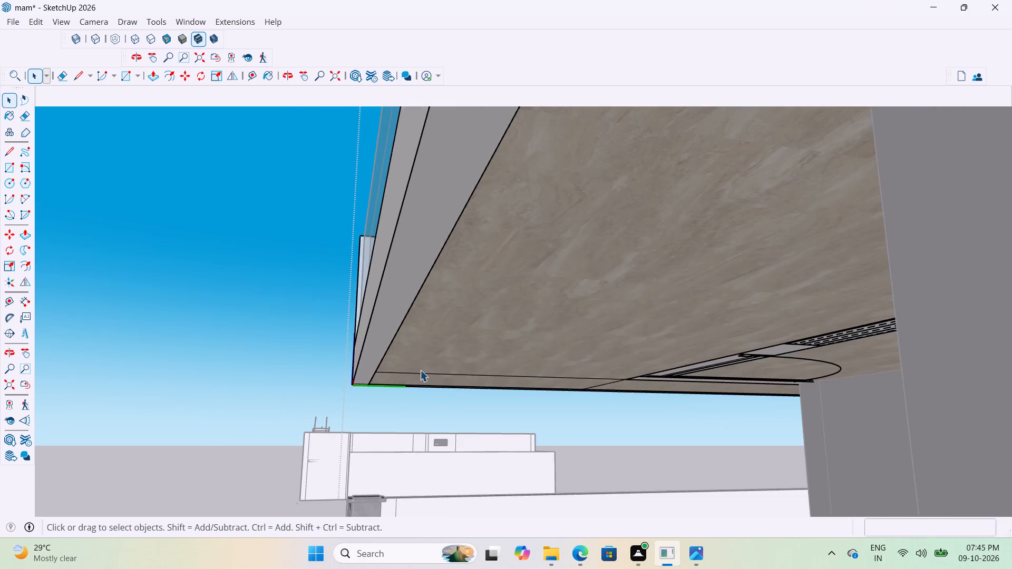
scroll(420, 370, "up", 2)
scroll(422, 360, "down", 14)
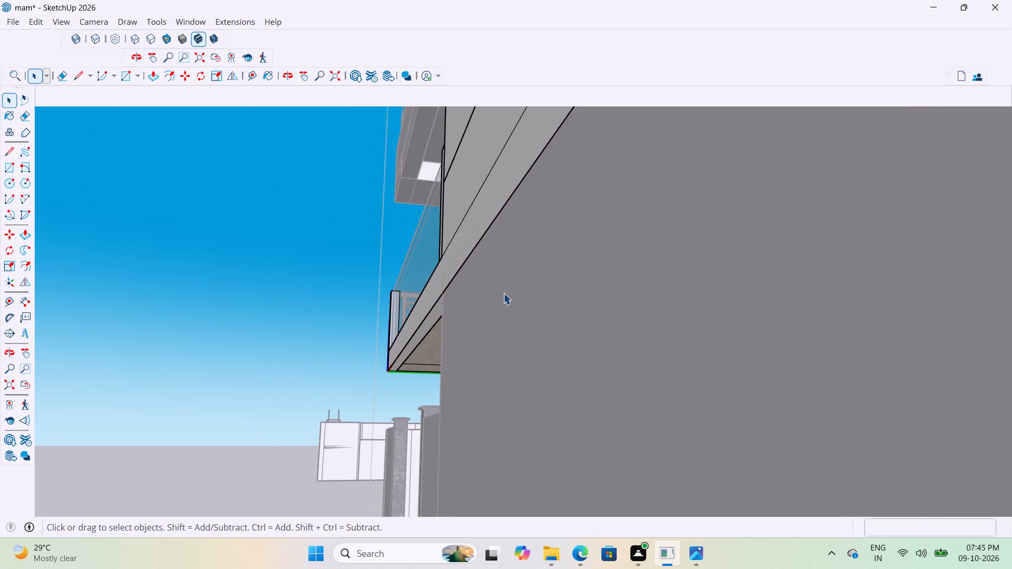
scroll(503, 288, "up", 1)
middle_click_drag(503, 279, 522, 217)
scroll(488, 213, "up", 14)
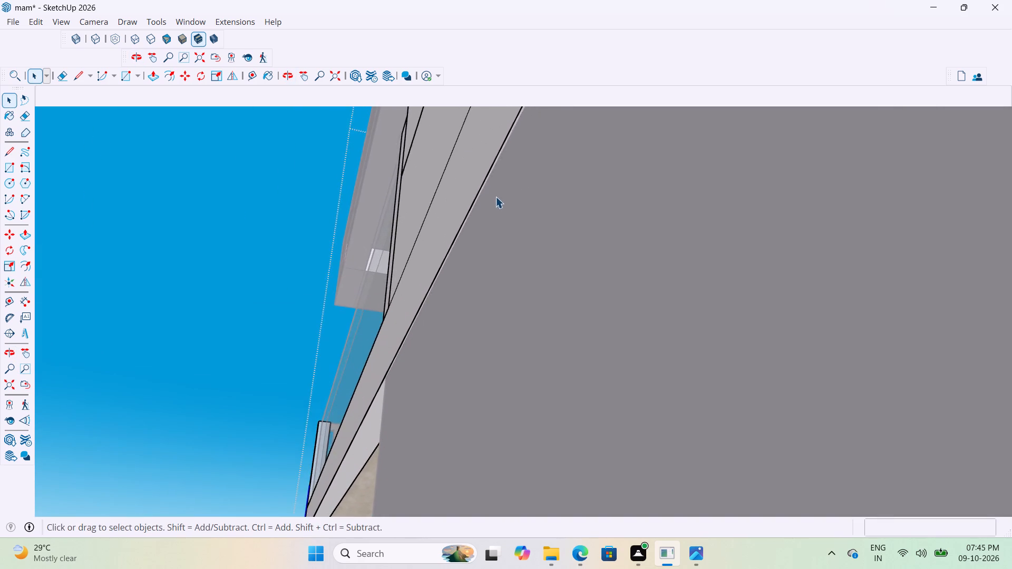
scroll(495, 197, "up", 10)
middle_click_drag(482, 202, 542, 271)
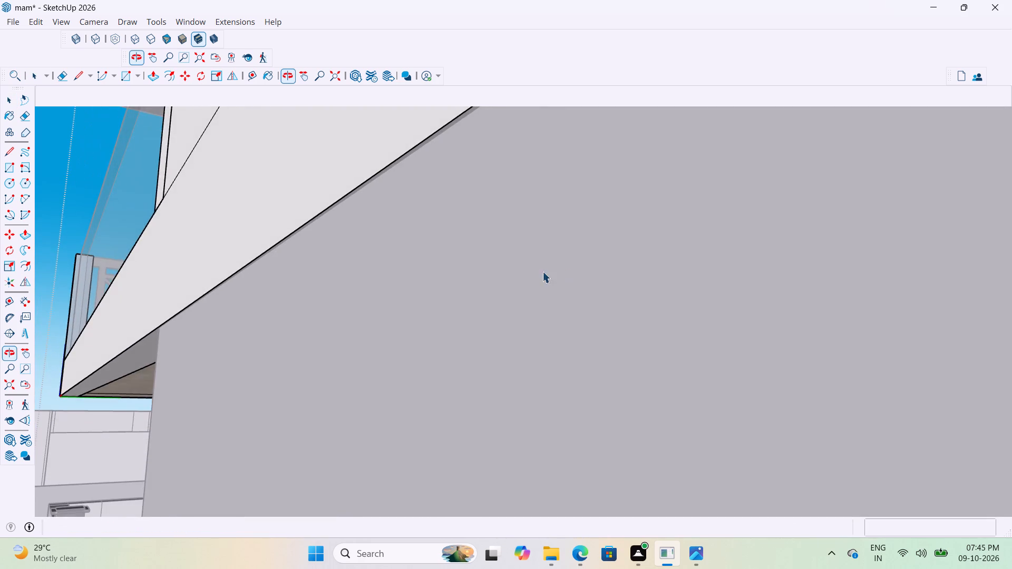
middle_click_drag(542, 271, 559, 275)
scroll(333, 229, "up", 15)
middle_click_drag(307, 227, 266, 237)
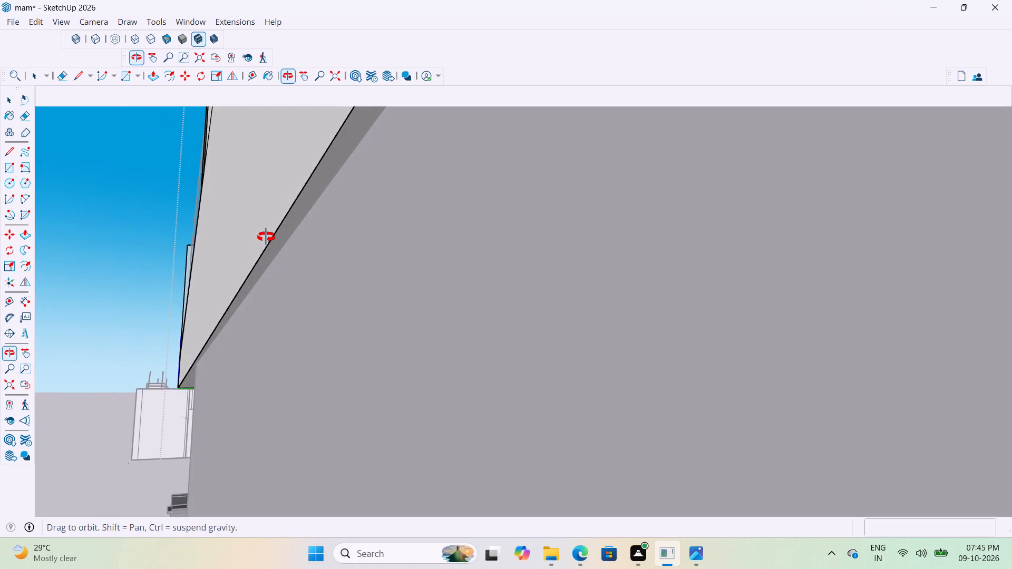
middle_click_drag(266, 237, 421, 306)
scroll(524, 261, "down", 17)
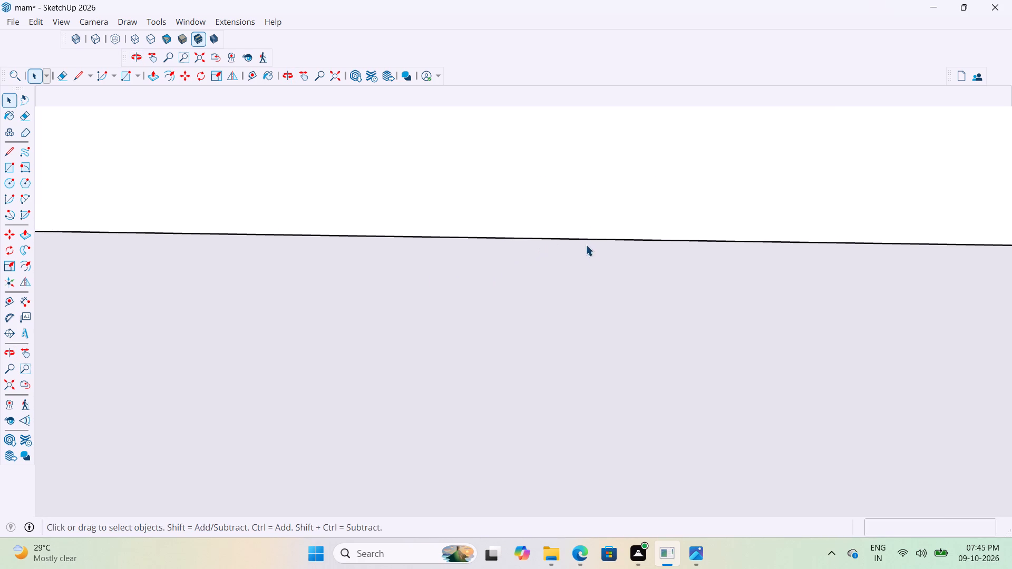
scroll(586, 244, "down", 9)
scroll(208, 287, "up", 4)
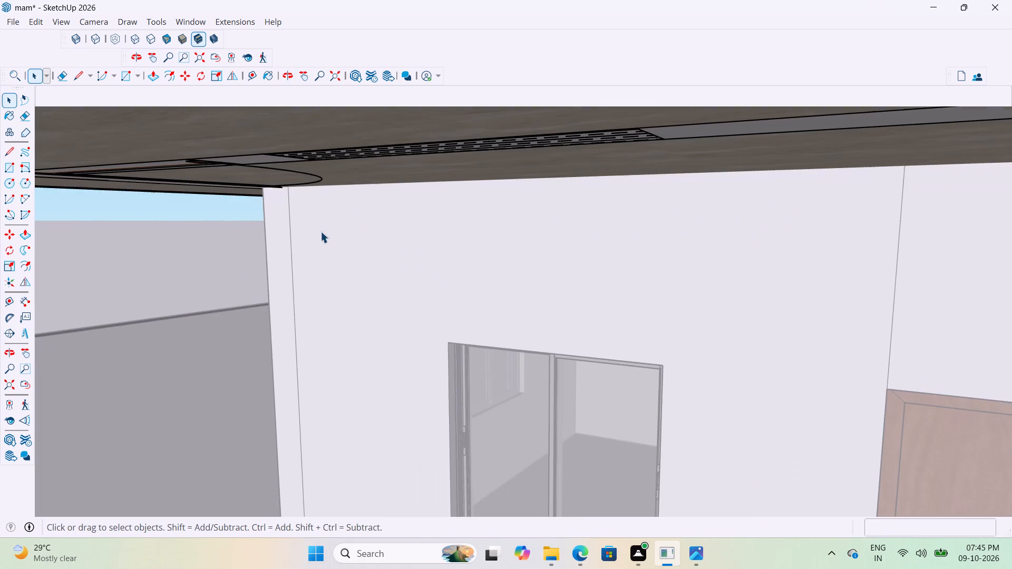
scroll(315, 224, "down", 5)
scroll(276, 256, "down", 5)
middle_click_drag(391, 189, 480, 124)
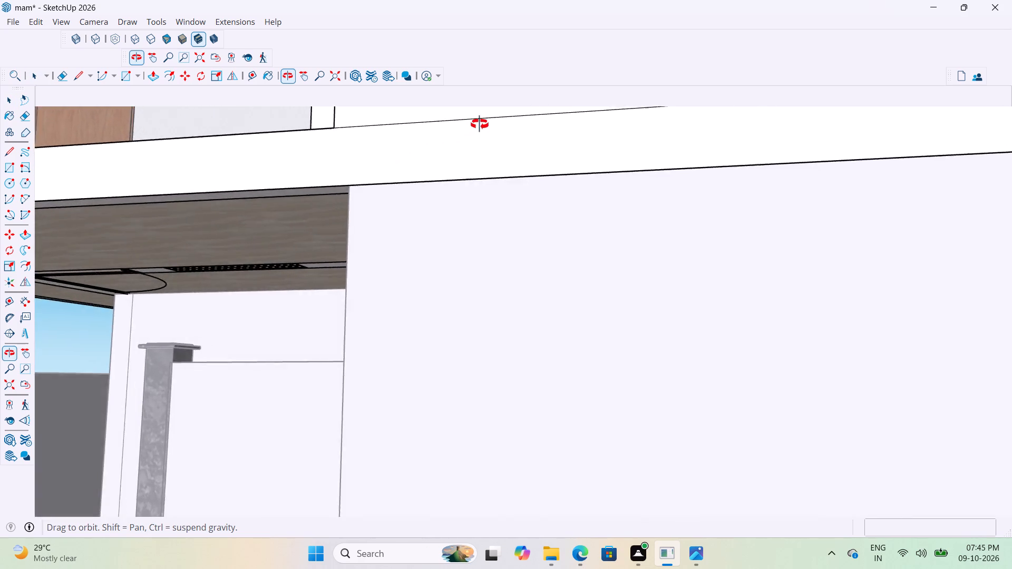
middle_click_drag(480, 124, 811, 131)
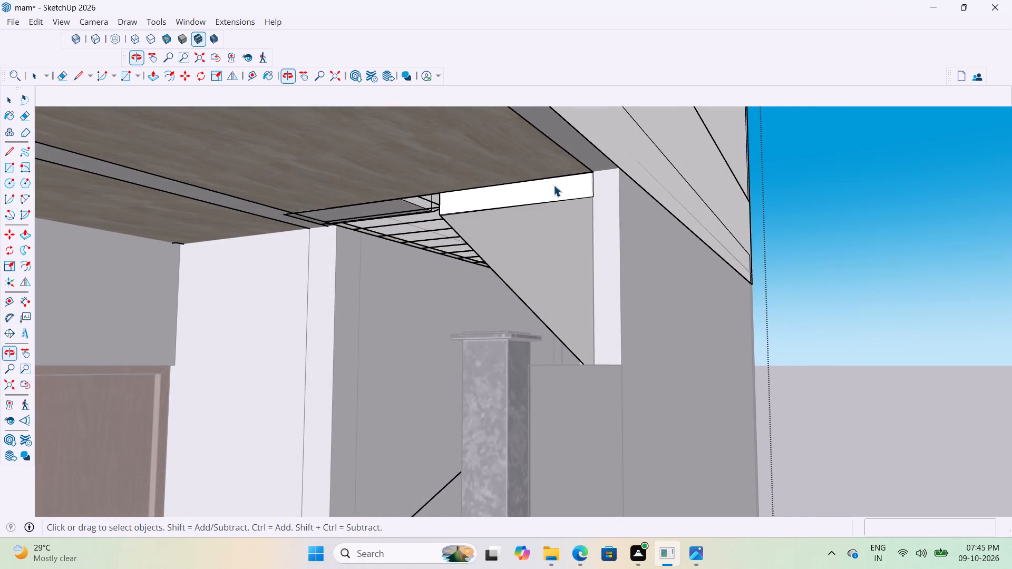
scroll(605, 164, "up", 14)
middle_click_drag(571, 177, 656, 187)
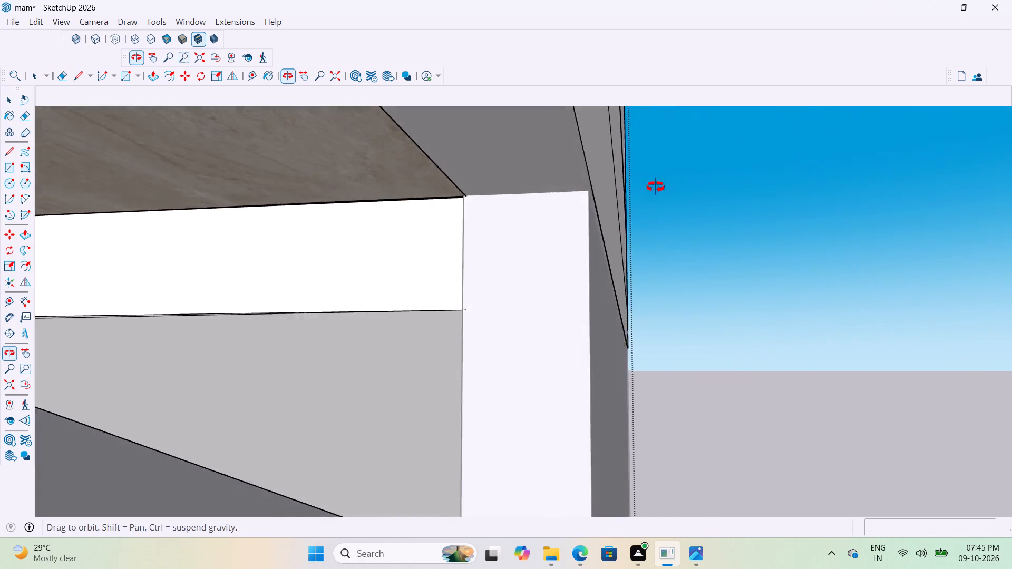
middle_click_drag(656, 187, 643, 183)
scroll(595, 199, "up", 13)
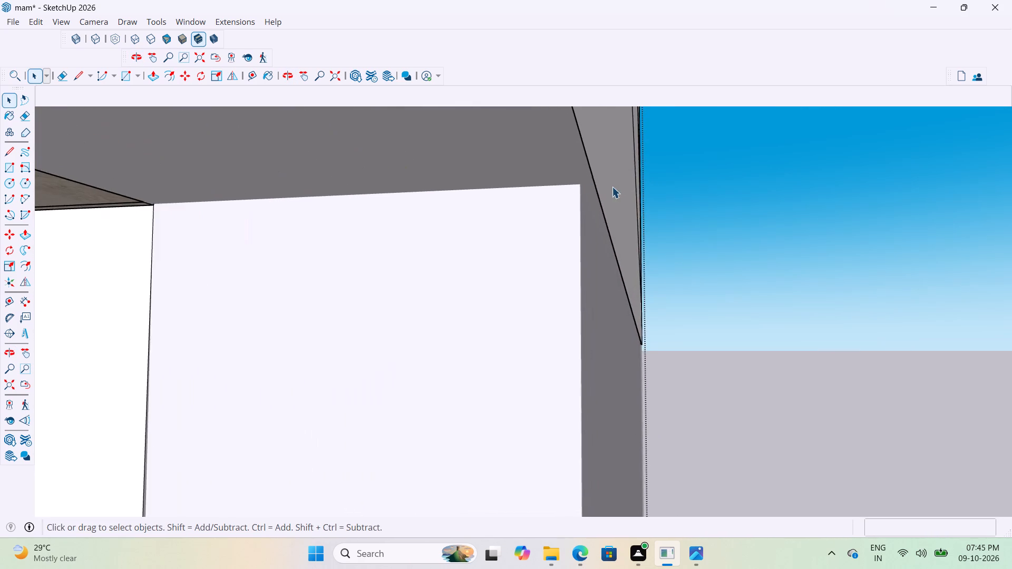
middle_click_drag(614, 187, 383, 281)
scroll(343, 206, "down", 12)
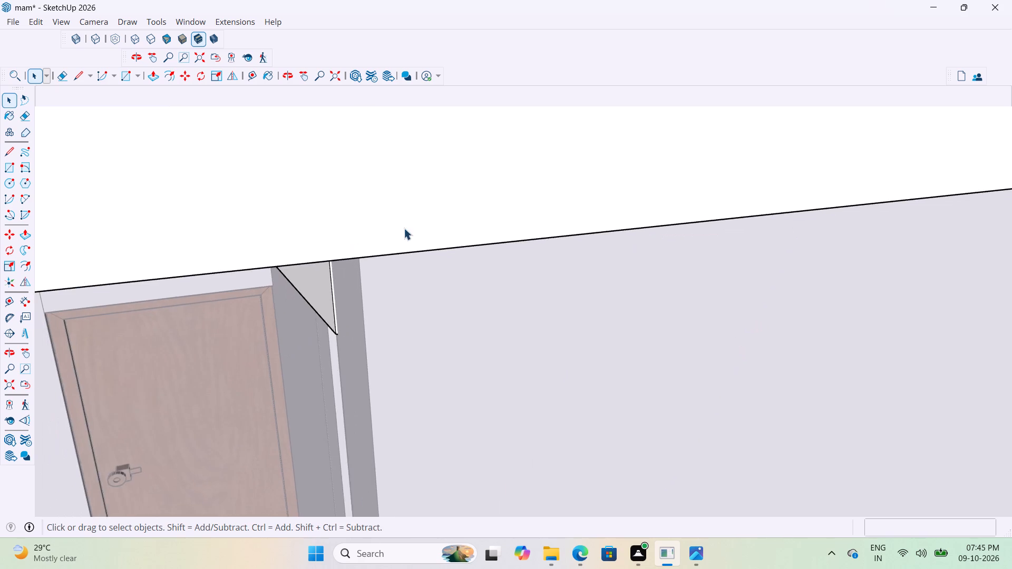
Close the open first-floor group and return to the whole house model at the stair block's front wall.
scroll(404, 228, "down", 20)
scroll(404, 228, "down", 20)
scroll(404, 228, "down", 1)
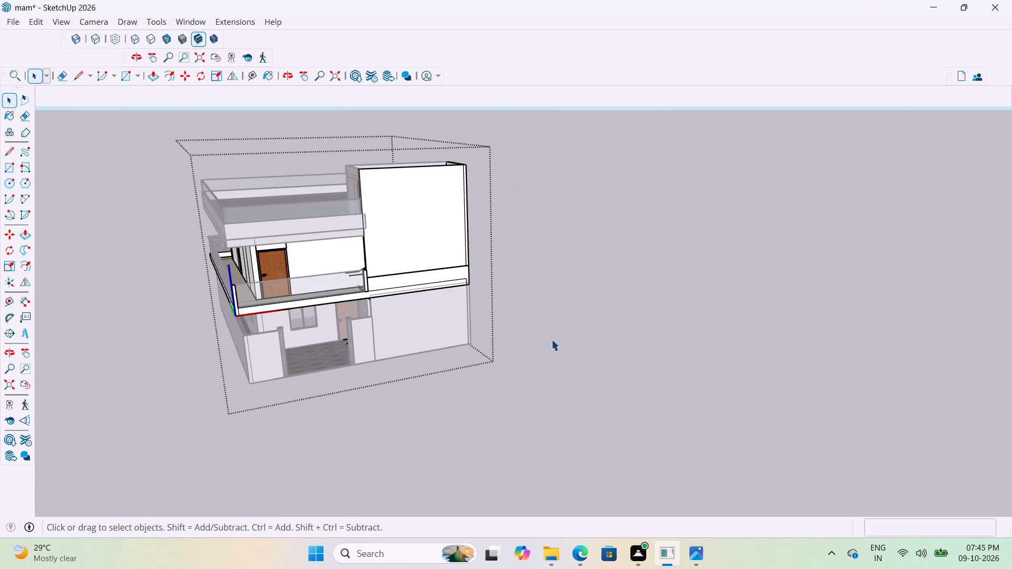
left_click(622, 307)
scroll(431, 299, "up", 8)
middle_click(465, 238)
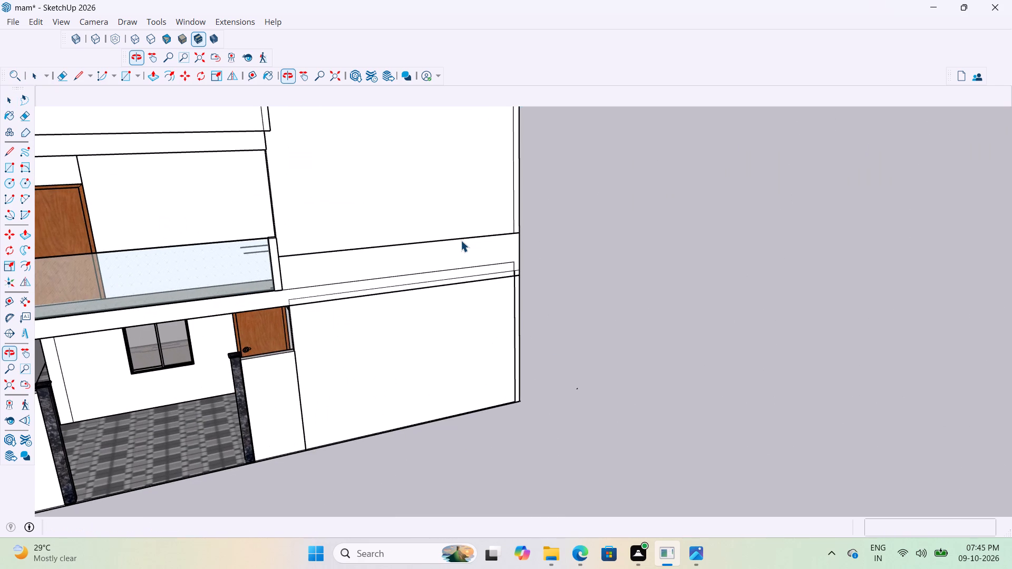
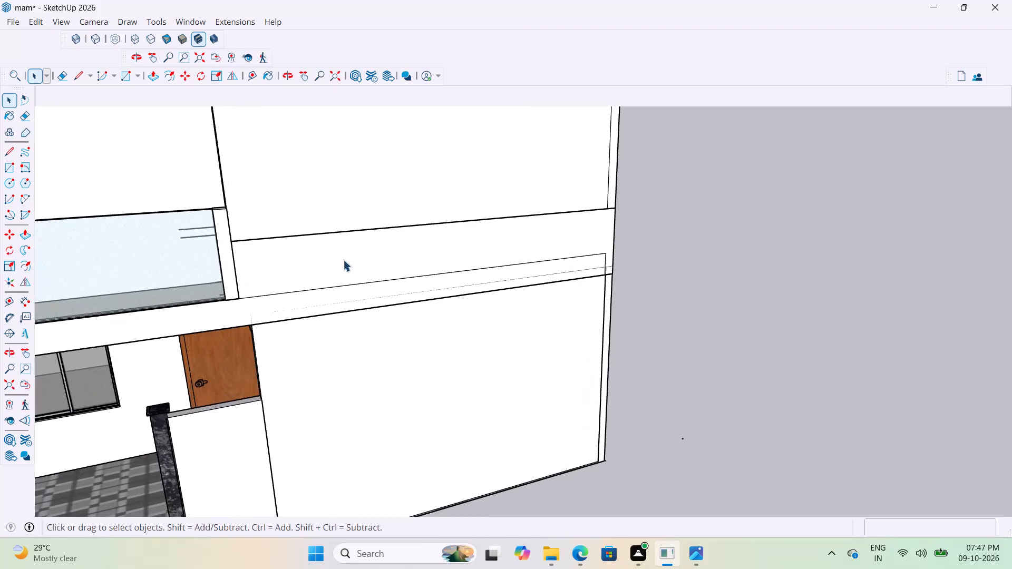
Examine the corner where the first-floor slab meets the stair block's front wall, from the outer face around to the porch underside.
middle_click_drag(351, 229, 396, 170)
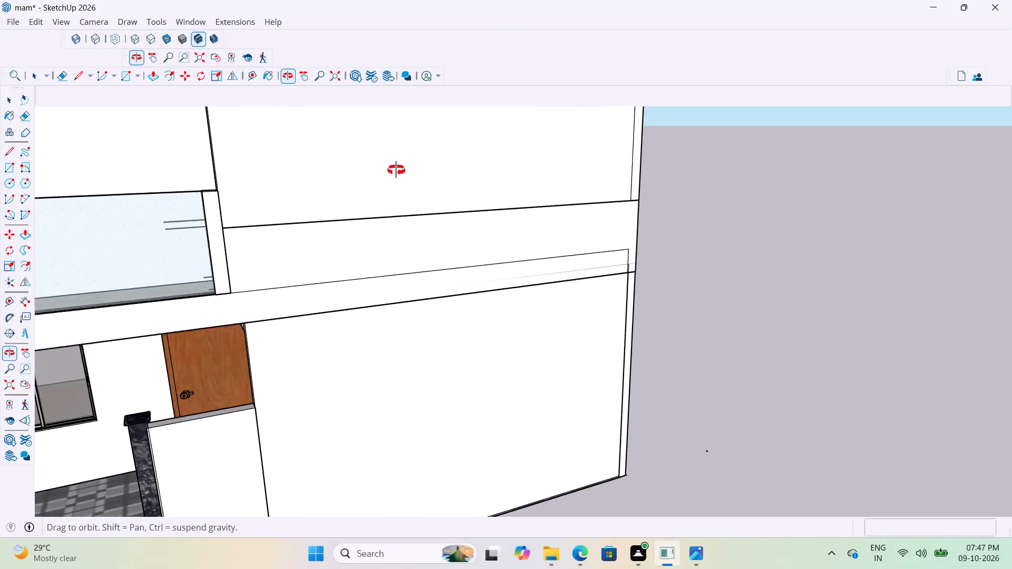
middle_click_drag(396, 170, 581, 159)
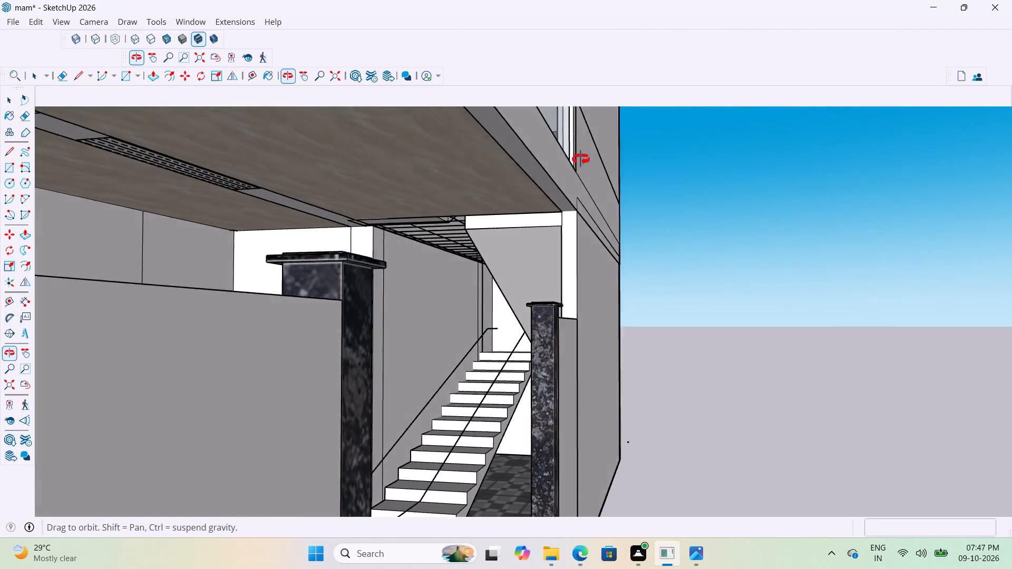
middle_click_drag(581, 159, 548, 199)
scroll(517, 282, "up", 7)
middle_click_drag(583, 295, 586, 215)
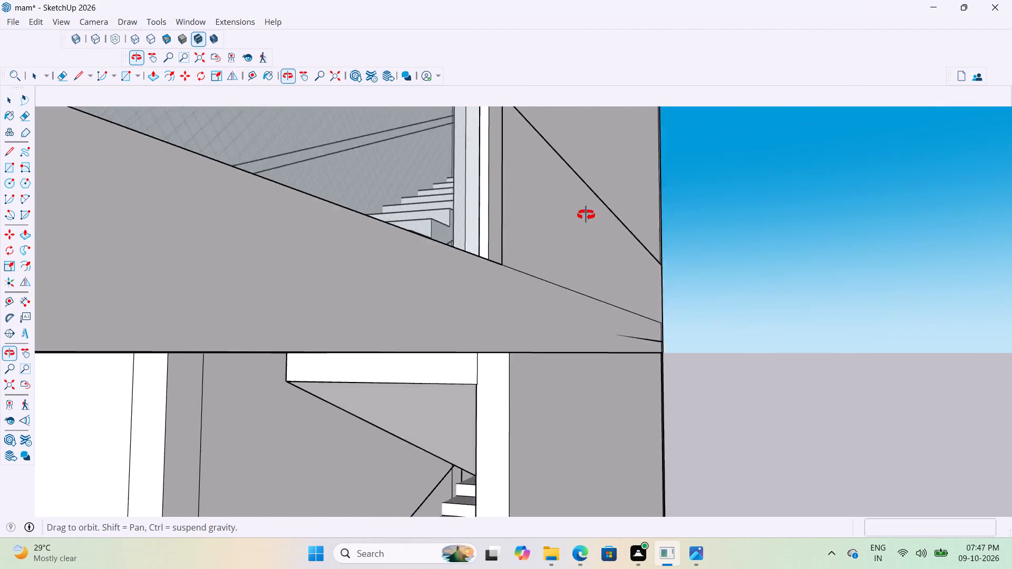
middle_click_drag(586, 215, 675, 188)
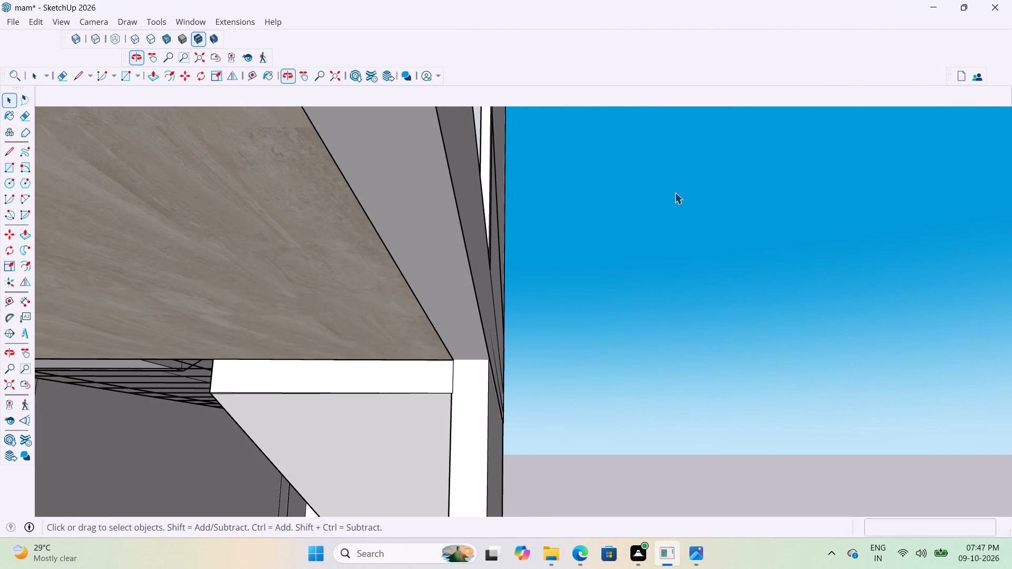
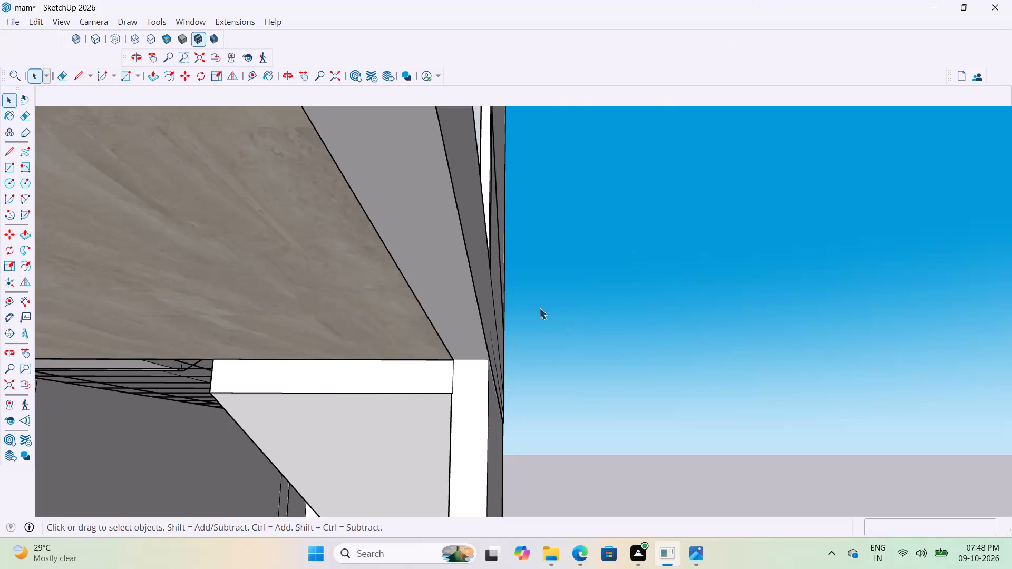
Push/Pull the narrow ground-floor wall strip at the stair block's outer front corner about 1/8" to align with the slab corner above.
scroll(539, 308, "down", 10)
middle_click_drag(569, 265, 562, 289)
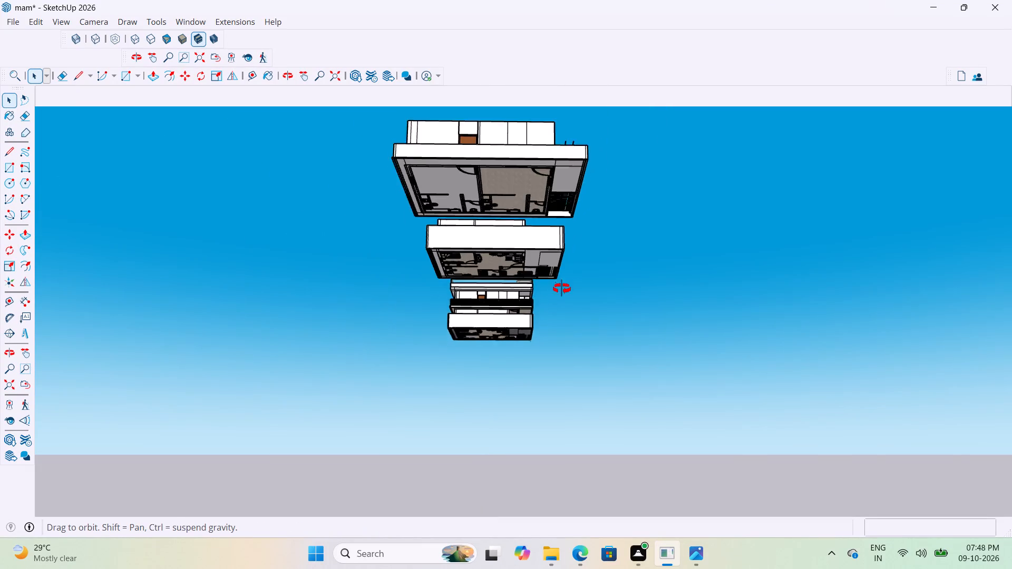
middle_click_drag(562, 289, 532, 397)
scroll(587, 193, "up", 7)
middle_click_drag(588, 203, 399, 273)
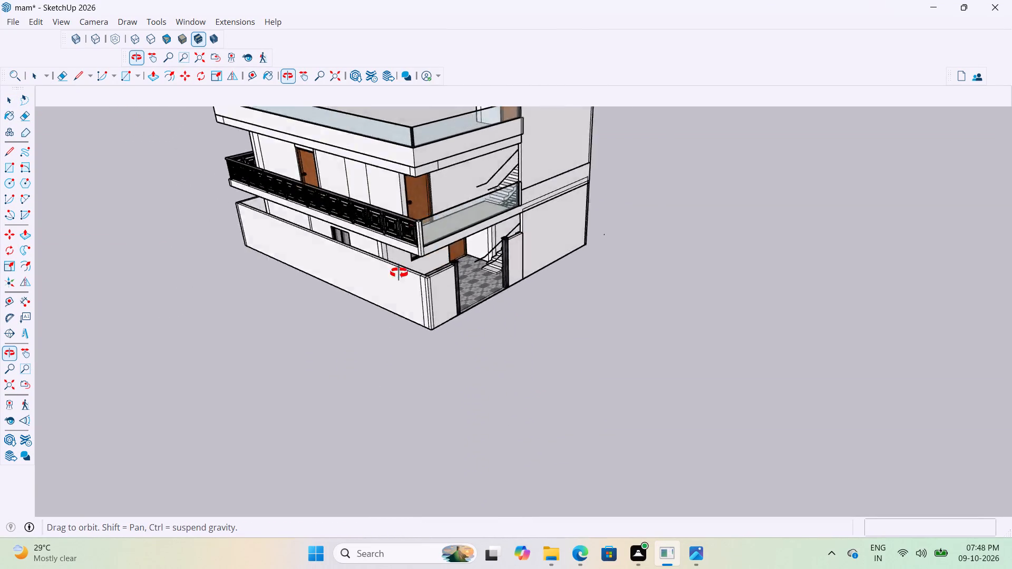
middle_click_drag(399, 273, 263, 282)
scroll(780, 179, "up", 7)
scroll(592, 187, "up", 1)
middle_click_drag(592, 186, 398, 169)
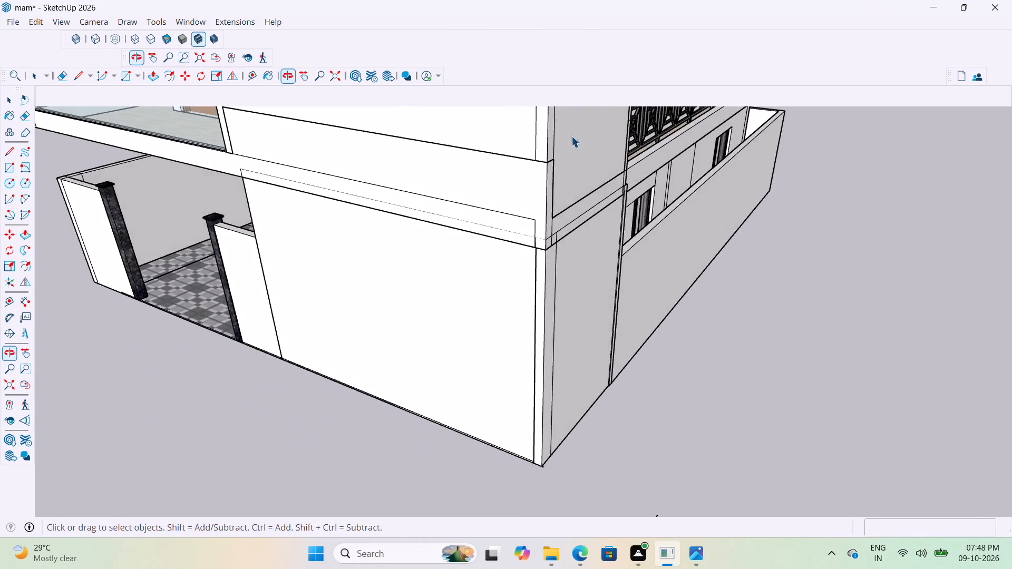
scroll(606, 136, "up", 17)
middle_click_drag(526, 228, 446, 121)
scroll(453, 162, "down", 14)
middle_click_drag(490, 351, 454, 259)
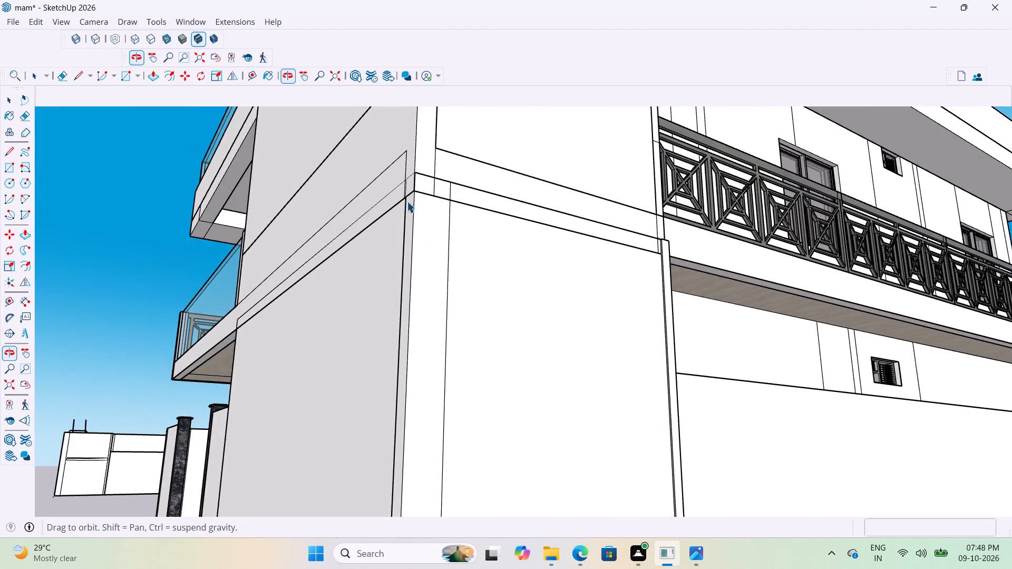
scroll(407, 197, "up", 20)
scroll(407, 197, "up", 4)
middle_click_drag(413, 178, 394, 202)
scroll(387, 248, "up", 5)
double_click(387, 248)
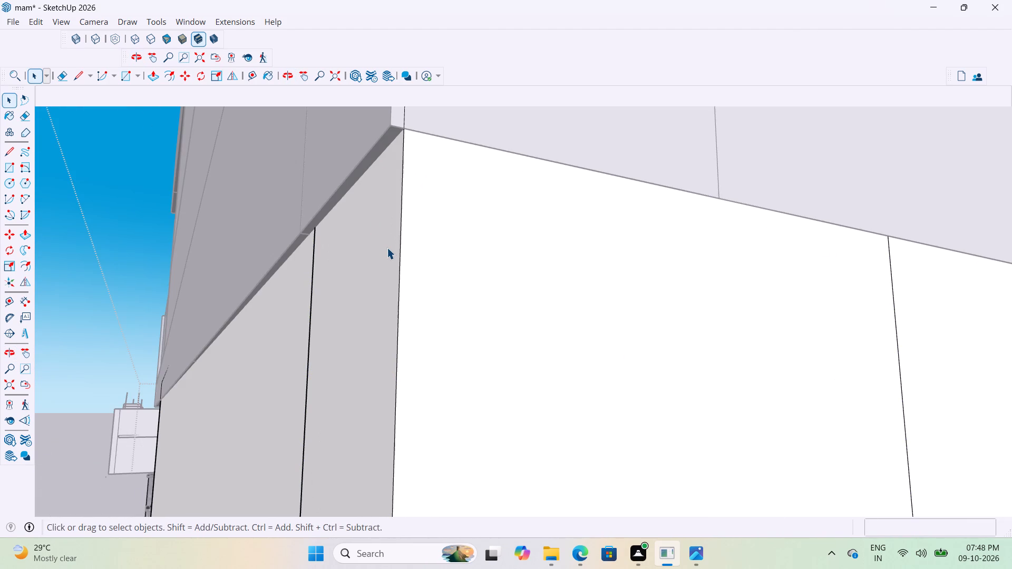
key("p")
left_click(385, 257)
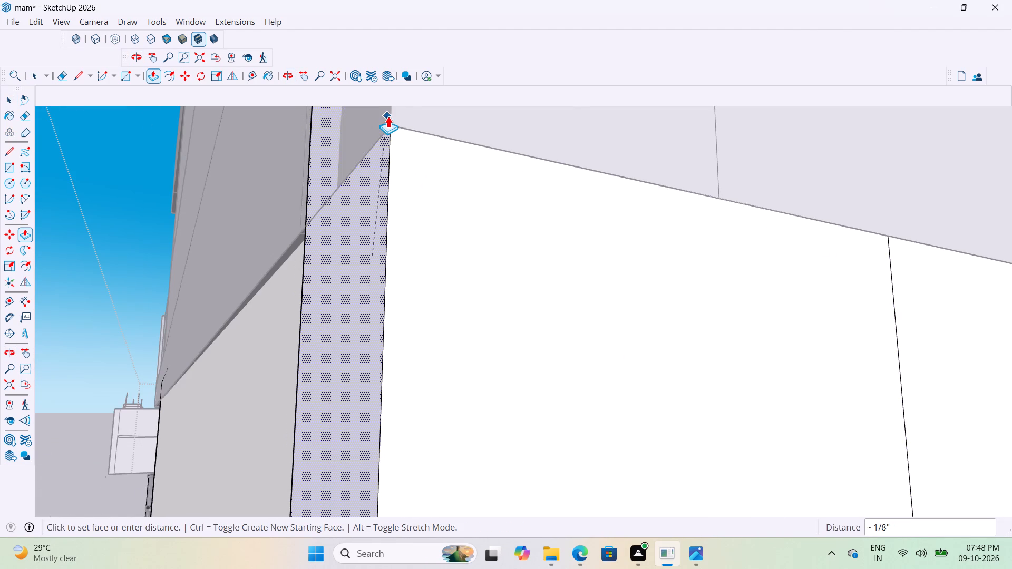
left_click(389, 119)
Push/Pull the stair block's large ground-floor front wall face about 1/8" to meet the edge of the adjoining corner strip.
scroll(285, 300, "up", 2)
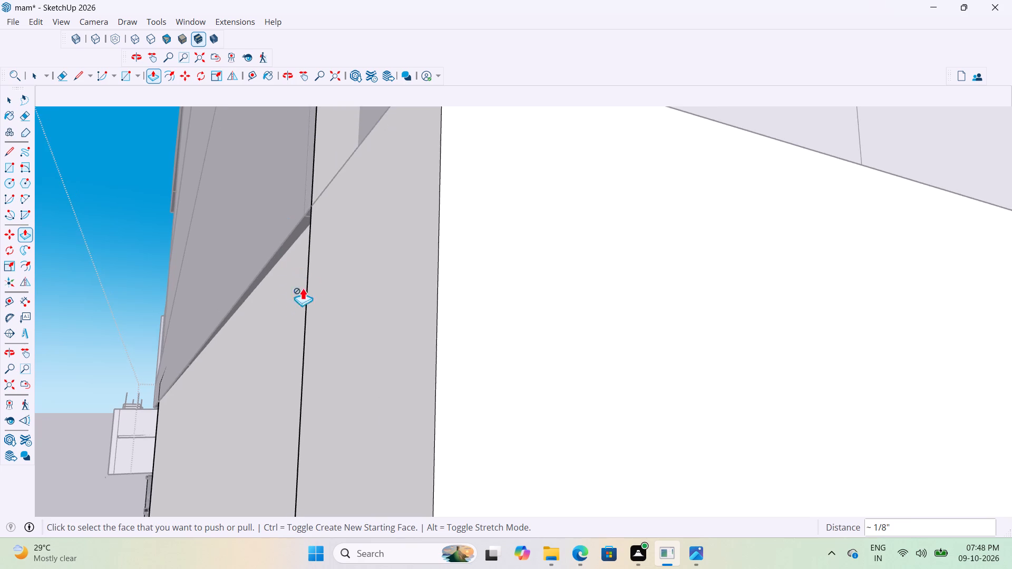
middle_click_drag(353, 272, 417, 308)
scroll(179, 265, "down", 7)
middle_click_drag(287, 259, 331, 274)
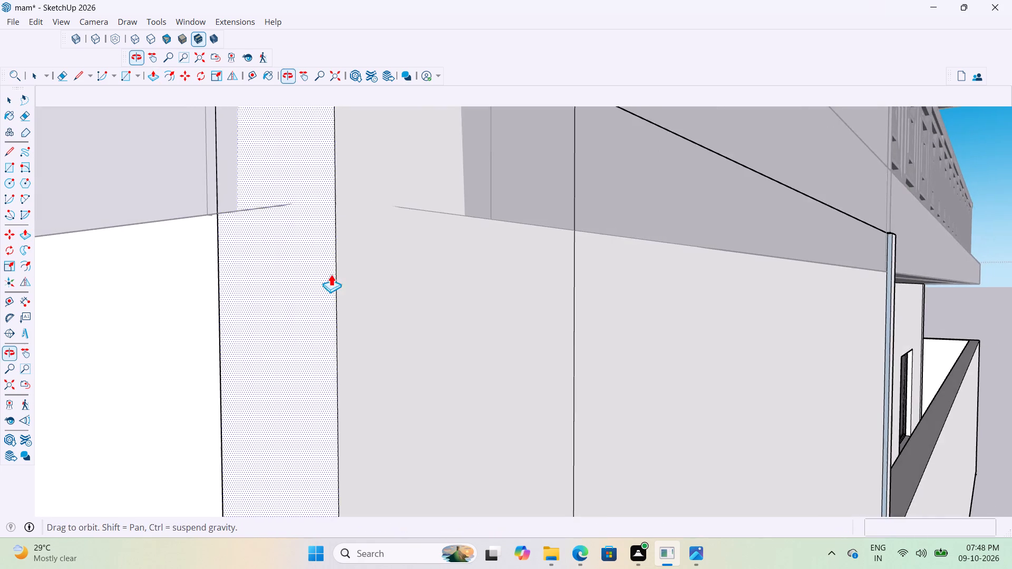
middle_click_drag(331, 274, 333, 273)
scroll(197, 271, "up", 6)
key("space")
double_click(221, 254)
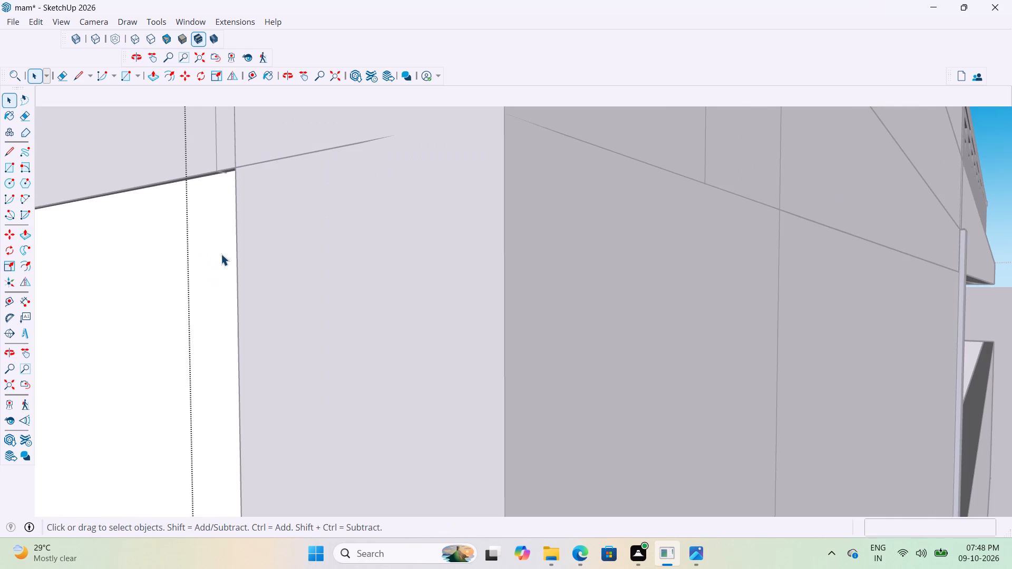
key("p")
left_click(219, 227)
scroll(234, 174, "up", 3)
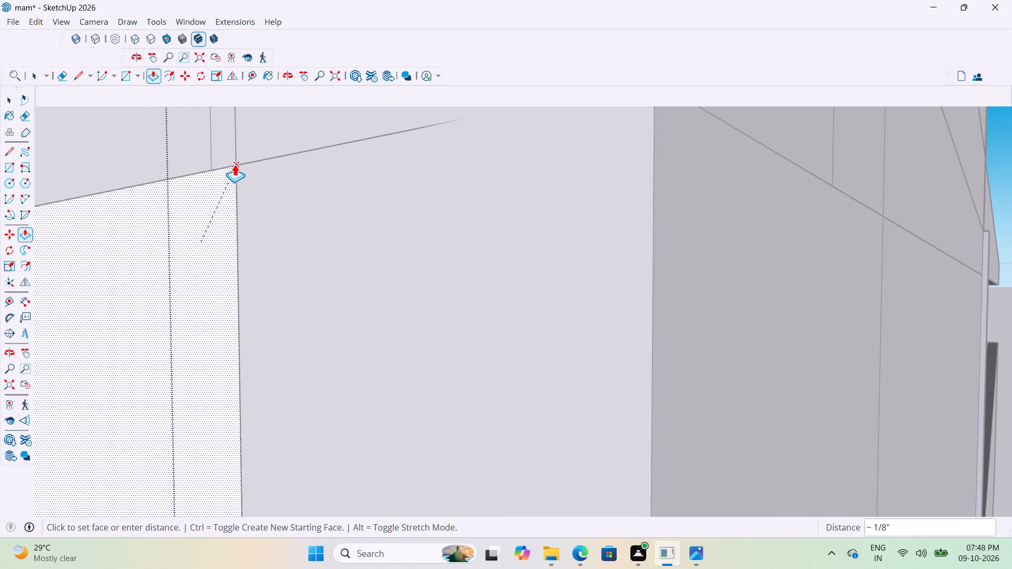
left_click(235, 164)
scroll(306, 175, "down", 20)
scroll(306, 175, "down", 6)
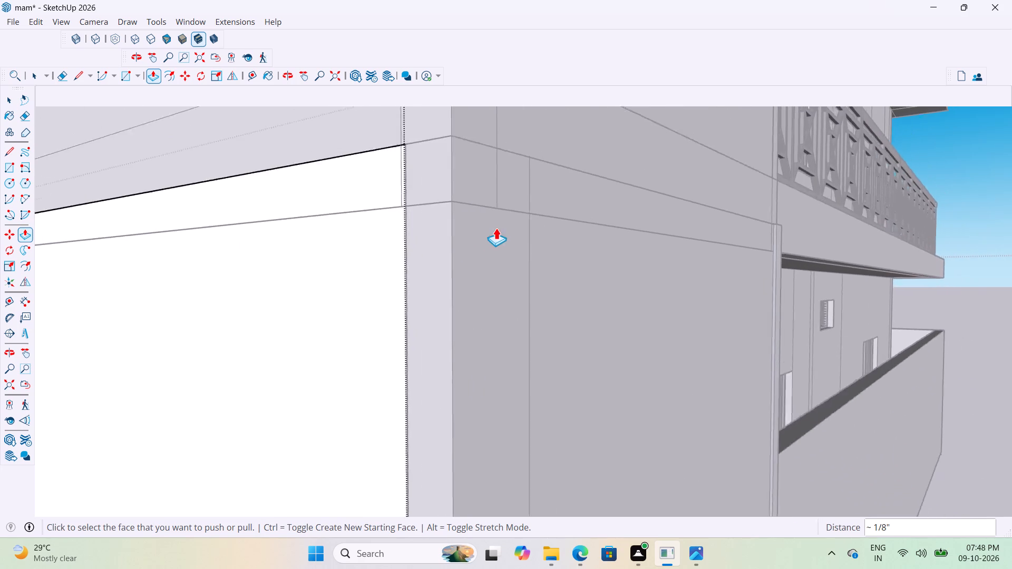
scroll(496, 228, "down", 17)
key("space")
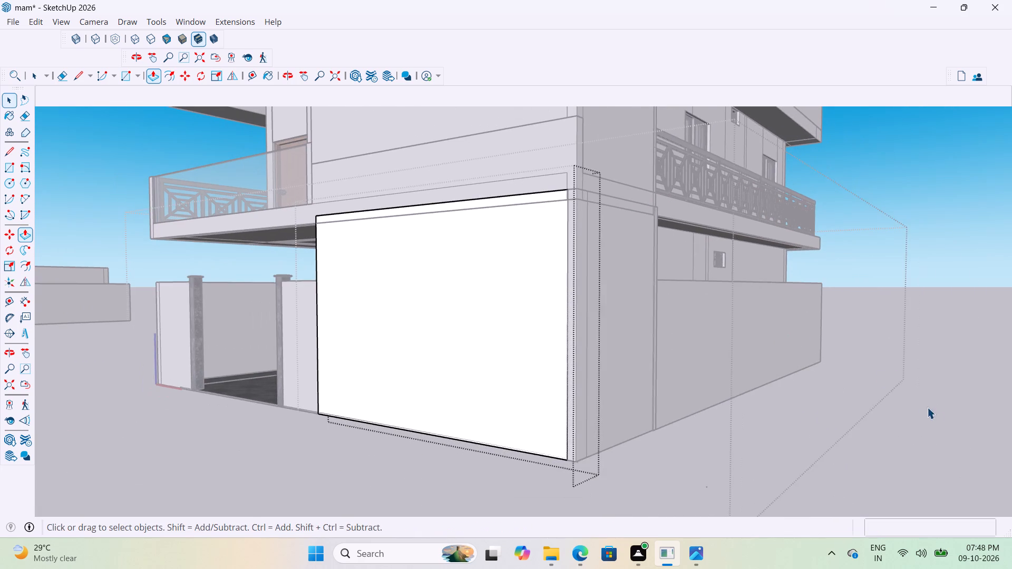
left_click(938, 417)
Push/Pull the outer face of the short boundary wall between the gate pillar and stair block about 1/8" to the stair wall's face.
middle_click_drag(306, 242, 456, 254)
scroll(518, 249, "up", 6)
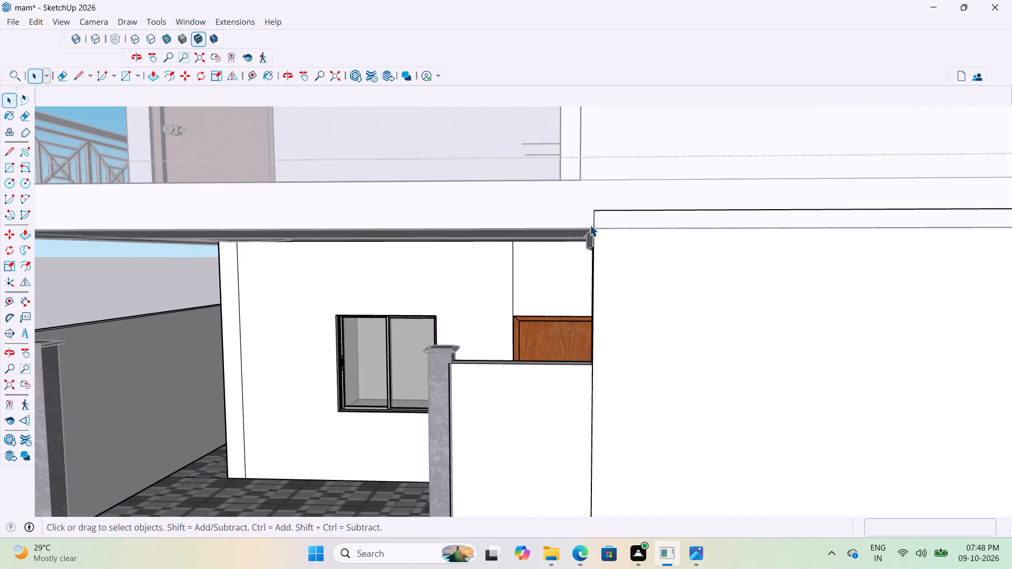
scroll(590, 225, "up", 1)
middle_click_drag(595, 226, 739, 244)
scroll(621, 257, "up", 8)
middle_click_drag(576, 260, 695, 293)
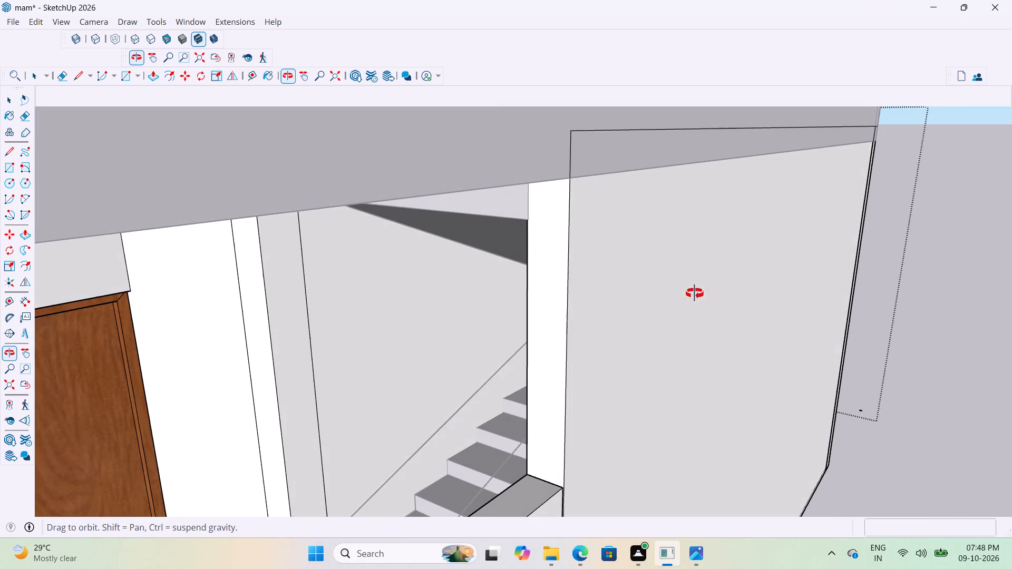
middle_click_drag(695, 293, 695, 293)
scroll(550, 482, "up", 7)
scroll(604, 283, "down", 9)
middle_click_drag(576, 396, 536, 393)
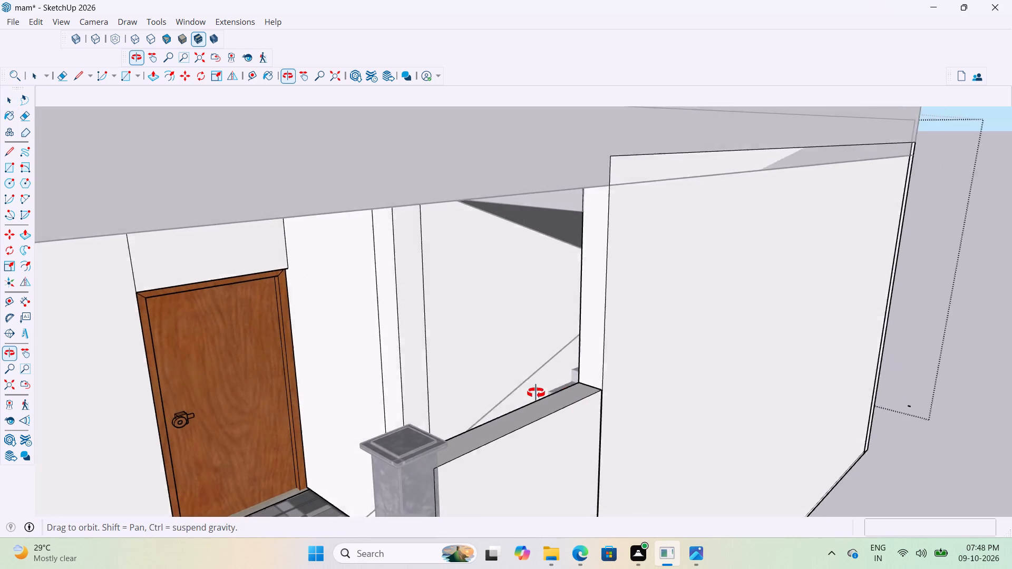
middle_click_drag(536, 393, 528, 394)
scroll(595, 455, "up", 11)
double_click(607, 373)
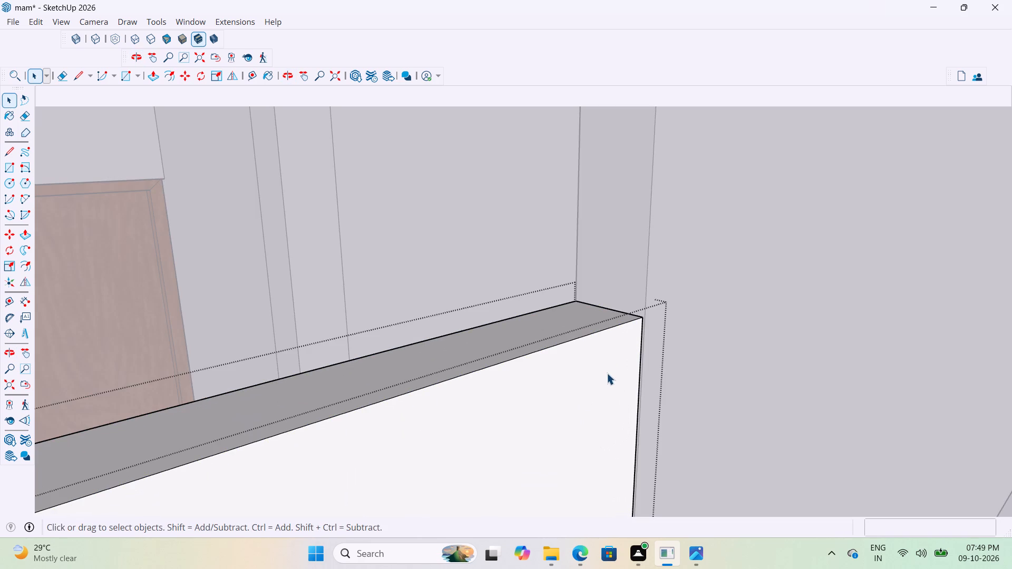
key("p")
left_click(618, 368)
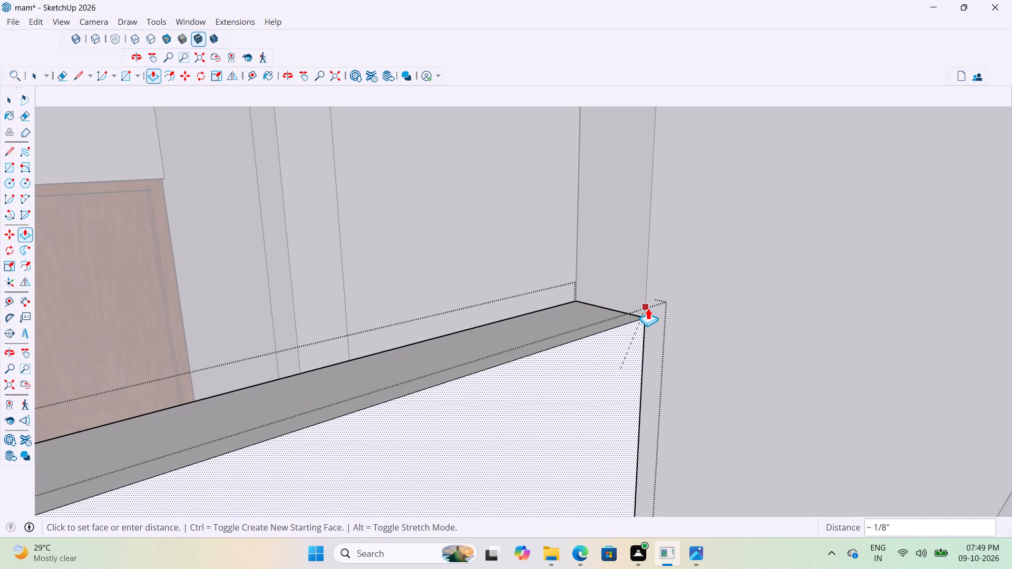
left_click(648, 308)
scroll(638, 294, "down", 20)
scroll(638, 294, "down", 8)
key("space")
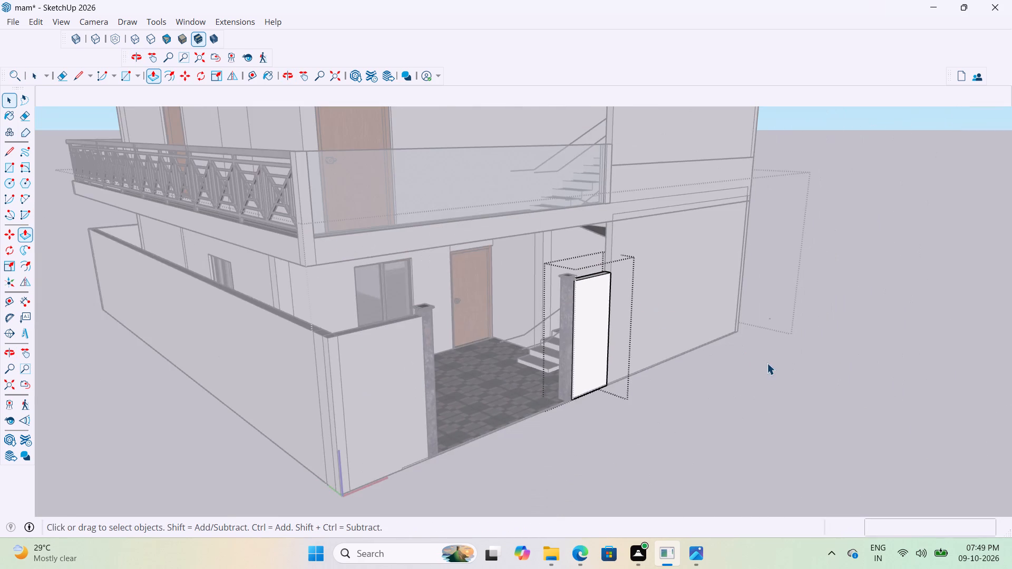
left_click(768, 366)
scroll(628, 387, "up", 3)
middle_click_drag(624, 362, 444, 396)
scroll(411, 442, "down", 10)
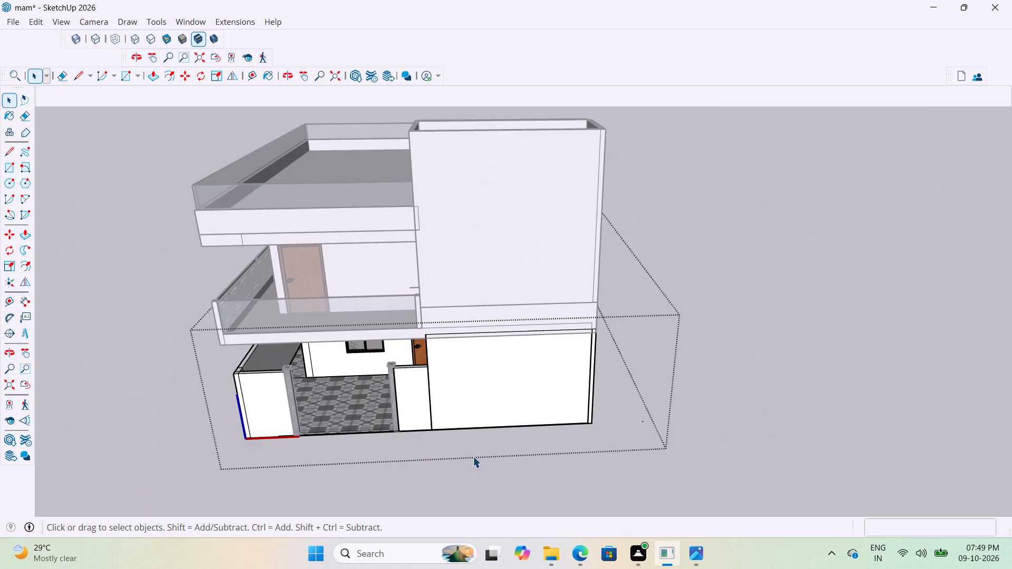
left_click(801, 266)
Examine the overlapping edges where the first-floor slab meets the ground-floor wall at the stair block's outer front corner.
scroll(567, 342, "up", 19)
middle_click_drag(615, 326, 508, 325)
scroll(464, 336, "up", 20)
scroll(464, 336, "up", 4)
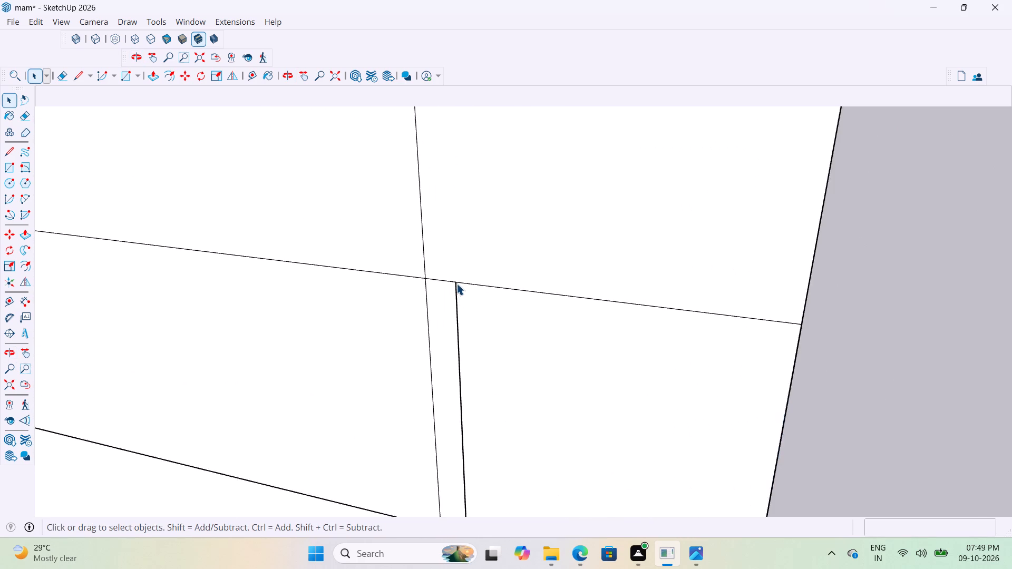
scroll(456, 283, "up", 3)
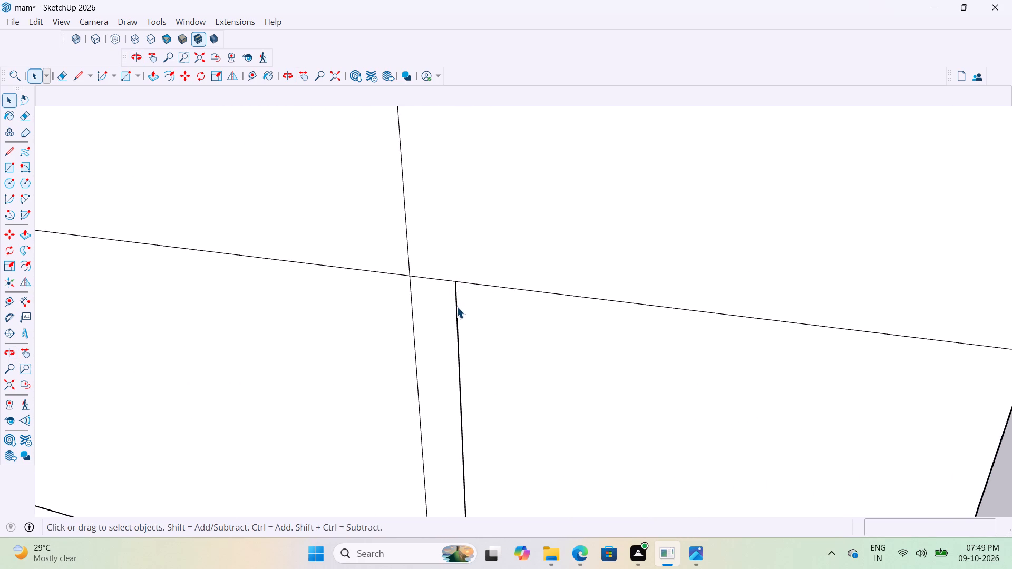
left_click(456, 307)
scroll(515, 287, "down", 20)
scroll(515, 287, "down", 15)
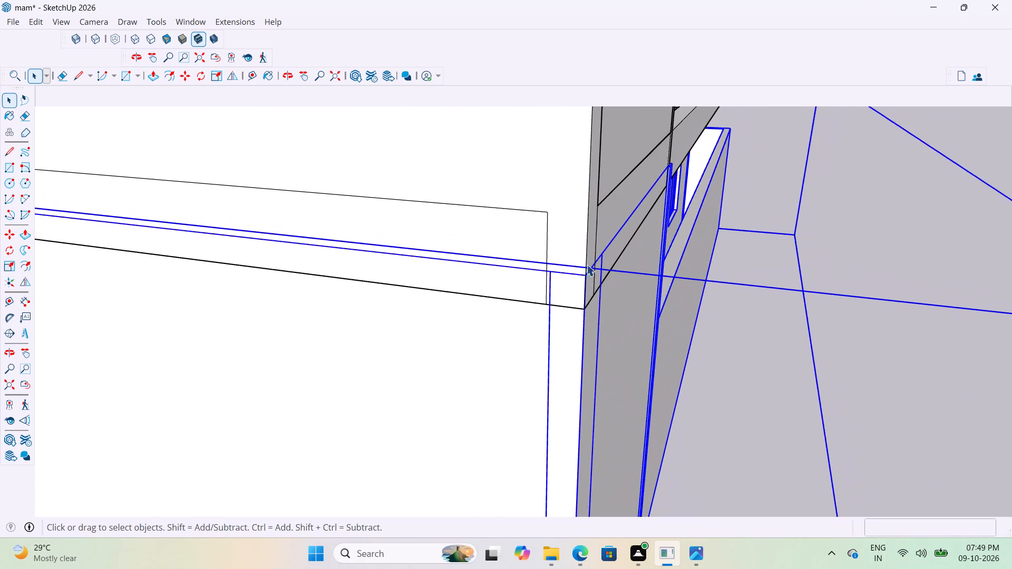
scroll(587, 264, "down", 20)
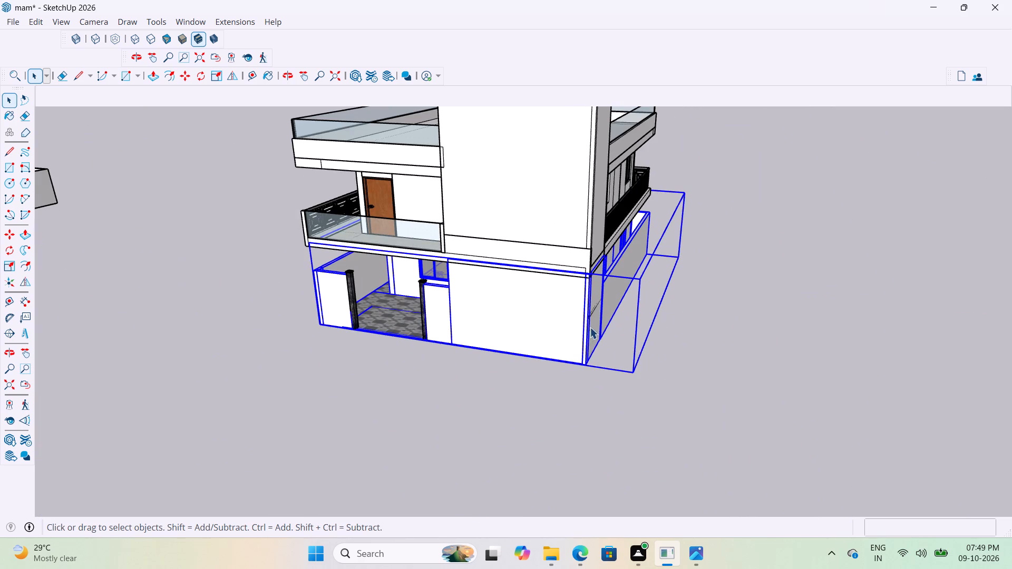
scroll(564, 332, "down", 10)
left_click(713, 333)
Examine the stair tower's front wall and its joints with the balcony and roof slabs from several angles.
scroll(585, 303, "up", 6)
middle_click_drag(573, 211, 598, 178)
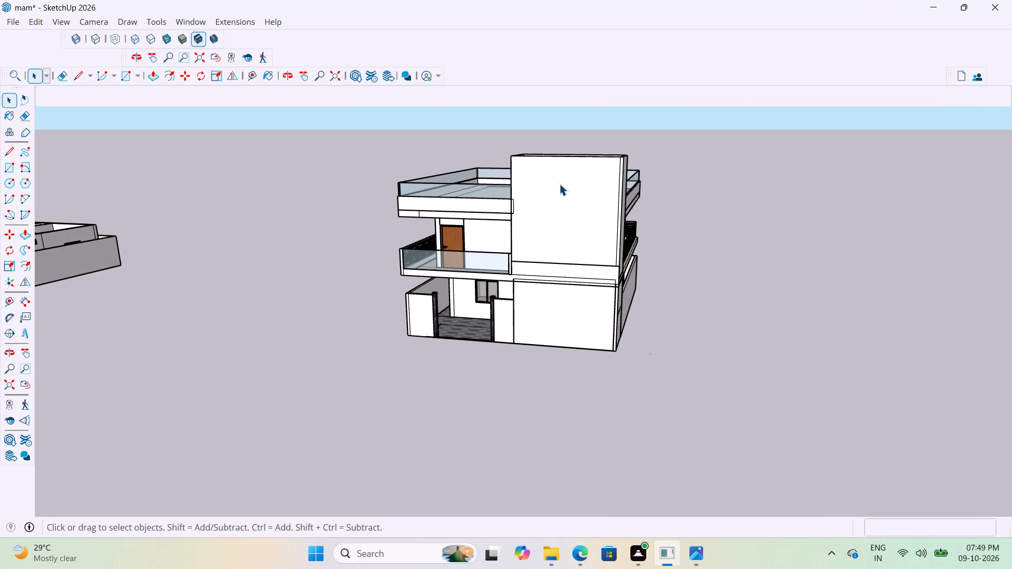
scroll(551, 173, "down", 3)
middle_click_drag(540, 168, 648, 182)
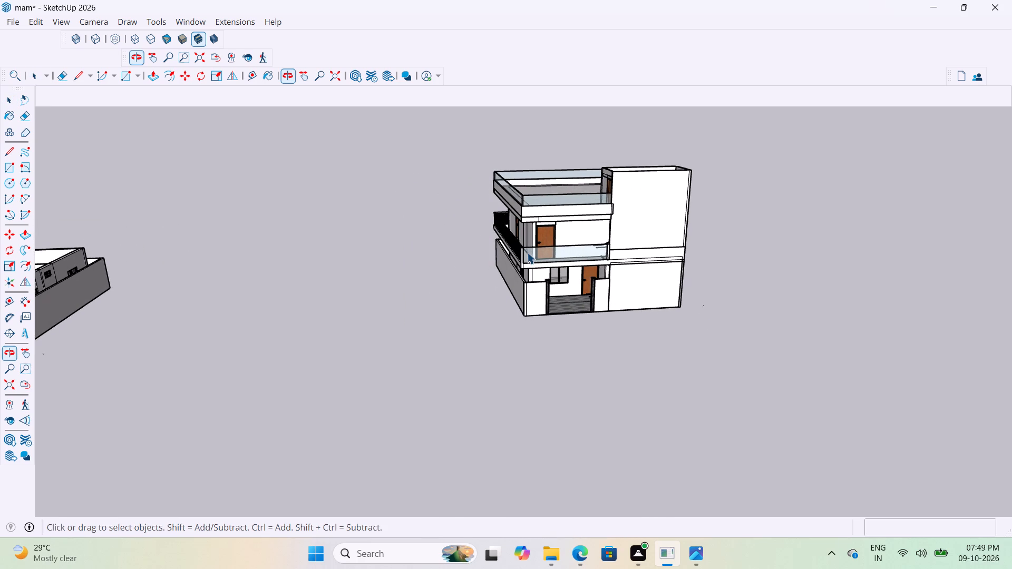
scroll(666, 275, "up", 3)
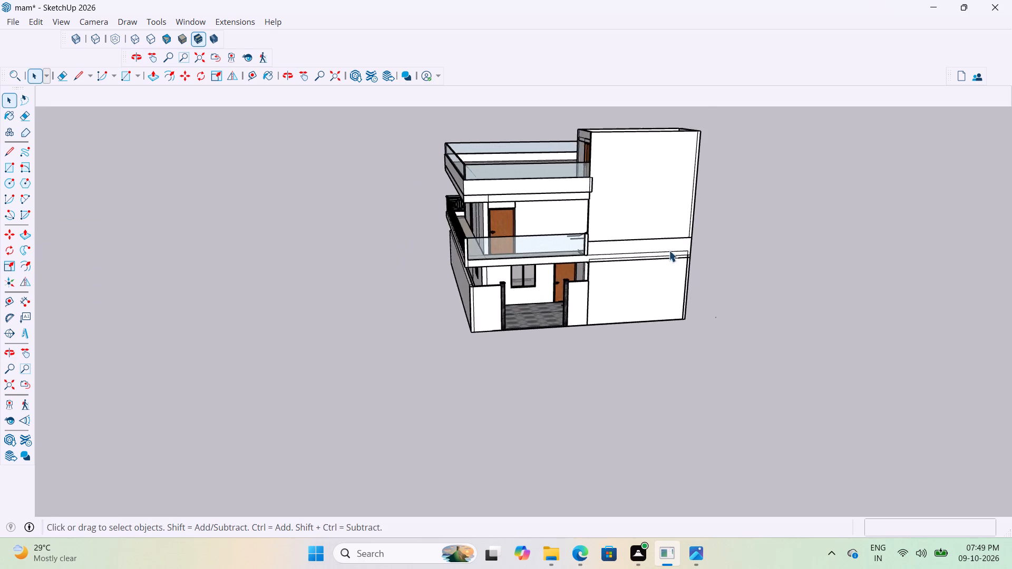
scroll(669, 250, "up", 4)
middle_click_drag(636, 248, 891, 233)
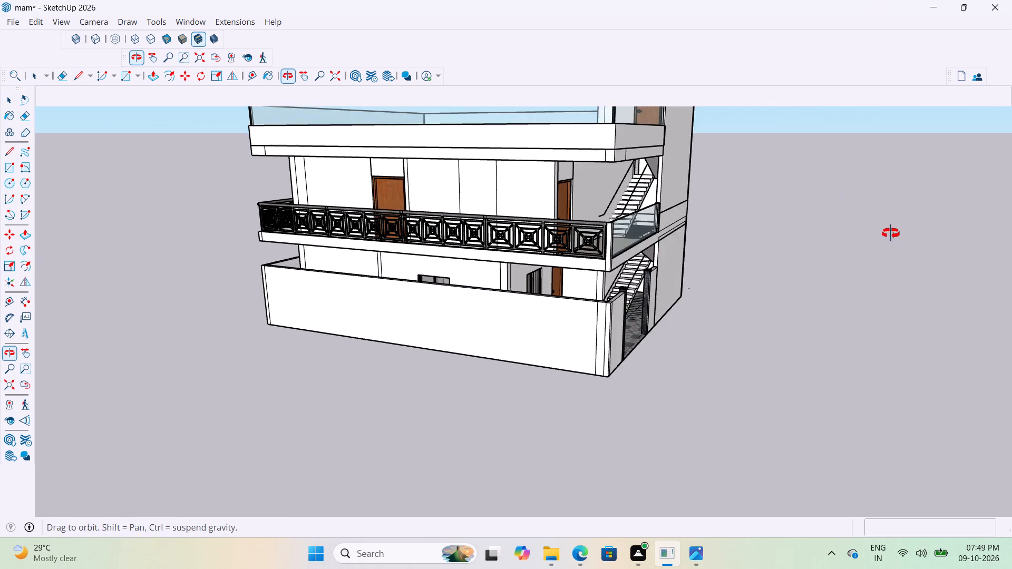
middle_click_drag(891, 233, 583, 282)
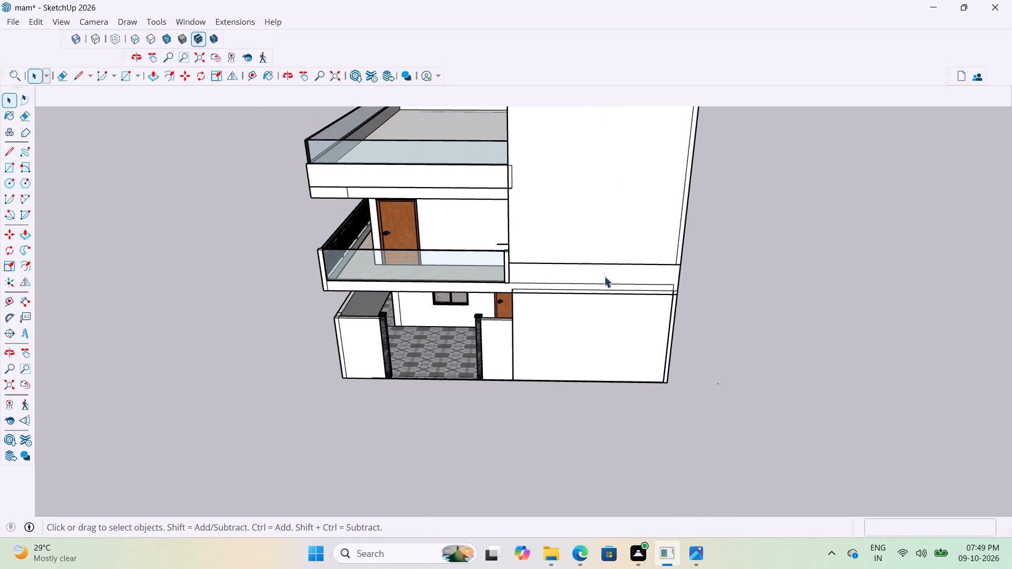
scroll(600, 281, "down", 4)
scroll(590, 296, "up", 3)
middle_click_drag(625, 250, 806, 247)
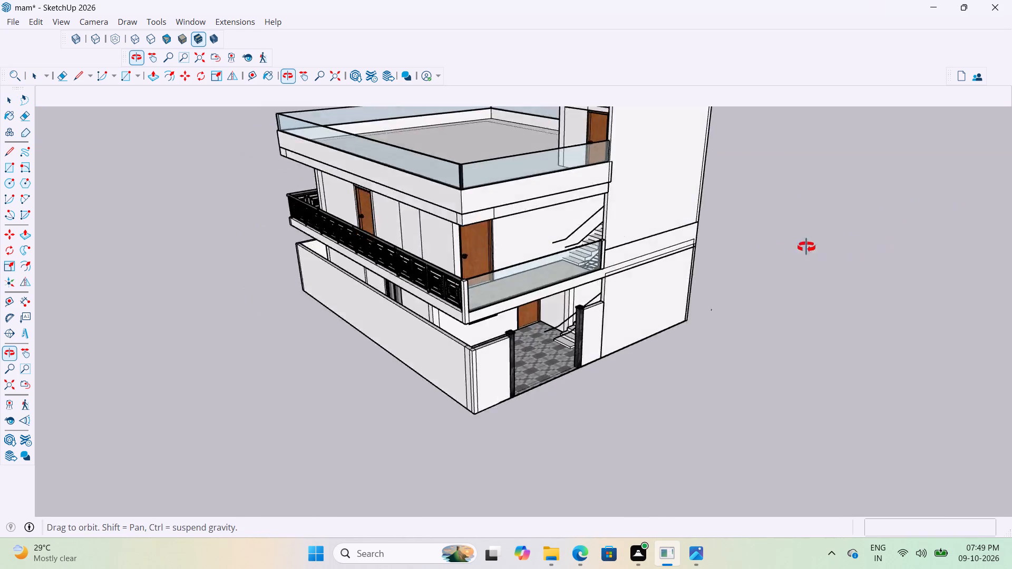
middle_click_drag(806, 247, 622, 263)
scroll(631, 230, "down", 4)
scroll(629, 188, "up", 7)
scroll(537, 196, "down", 3)
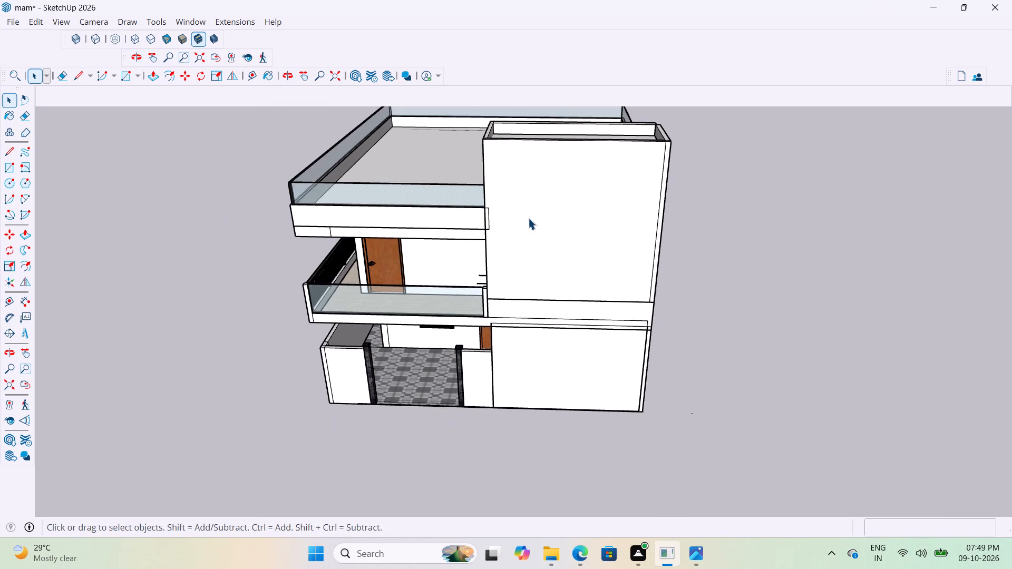
double_click(528, 218)
scroll(488, 264, "down", 4)
left_click(549, 323)
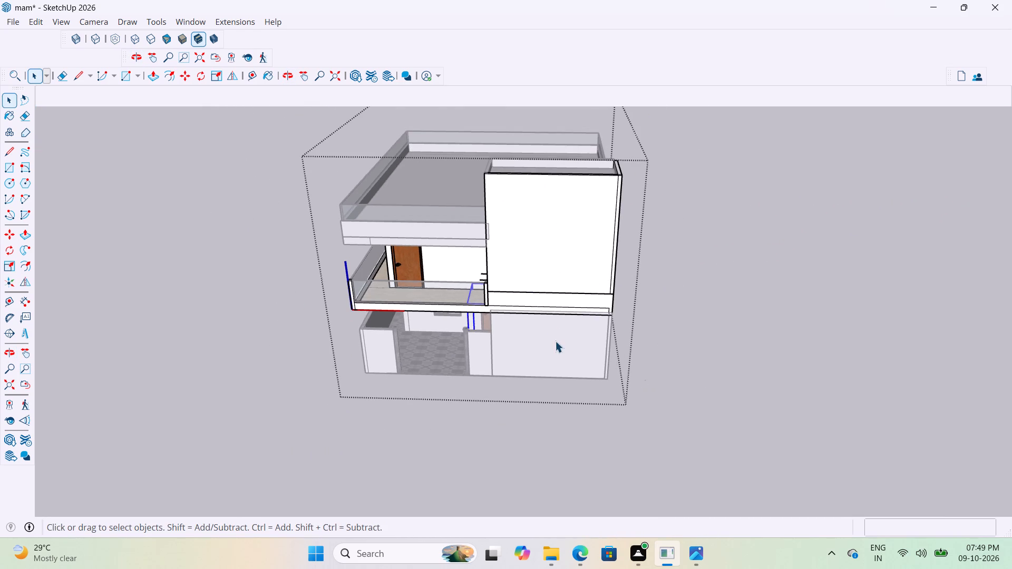
scroll(561, 336, "up", 3)
left_click(722, 273)
scroll(564, 309, "down", 3)
middle_click_drag(565, 277, 610, 272)
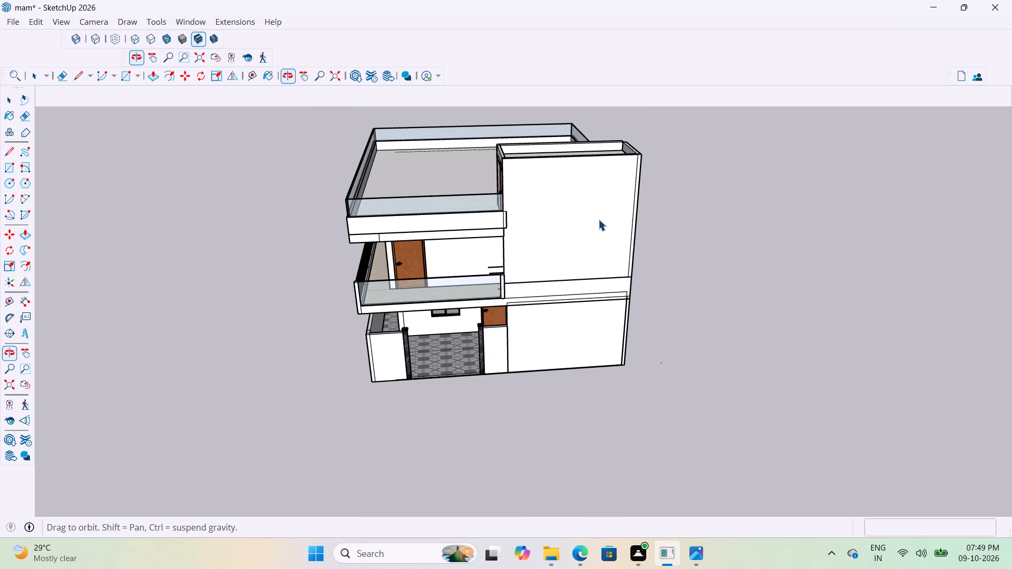
scroll(585, 178, "up", 9)
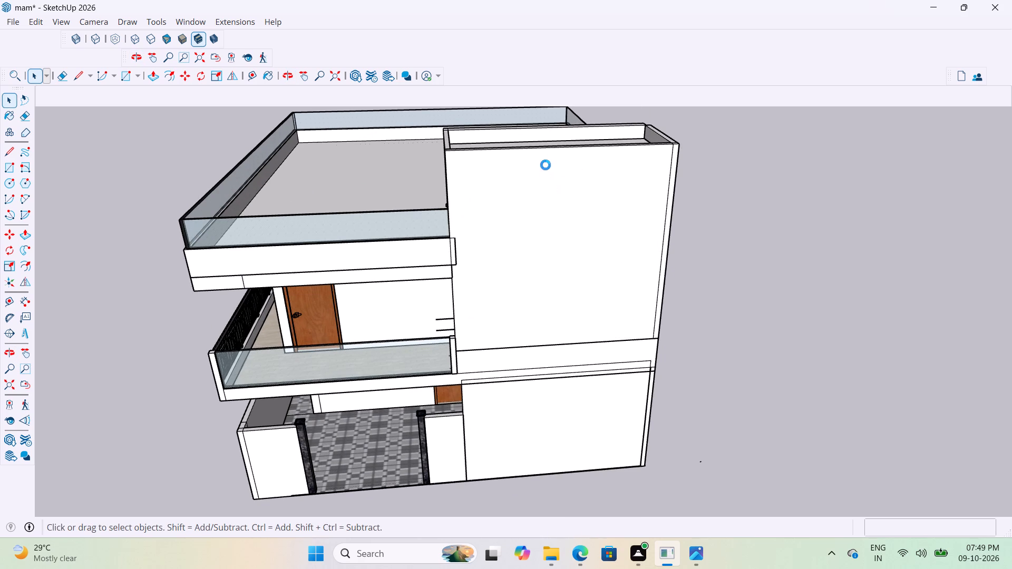
scroll(538, 161, "up", 6)
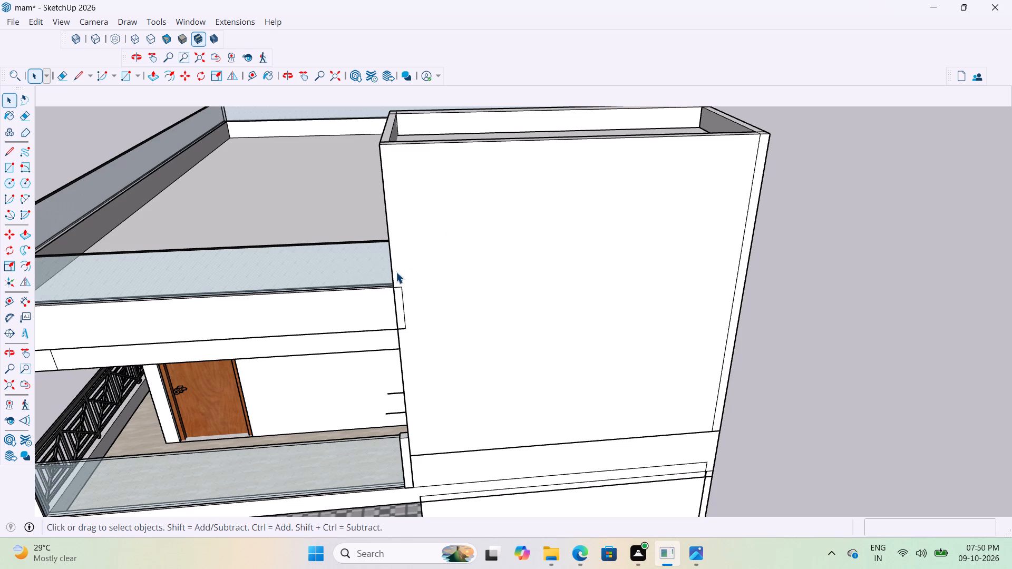
scroll(386, 202, "down", 4)
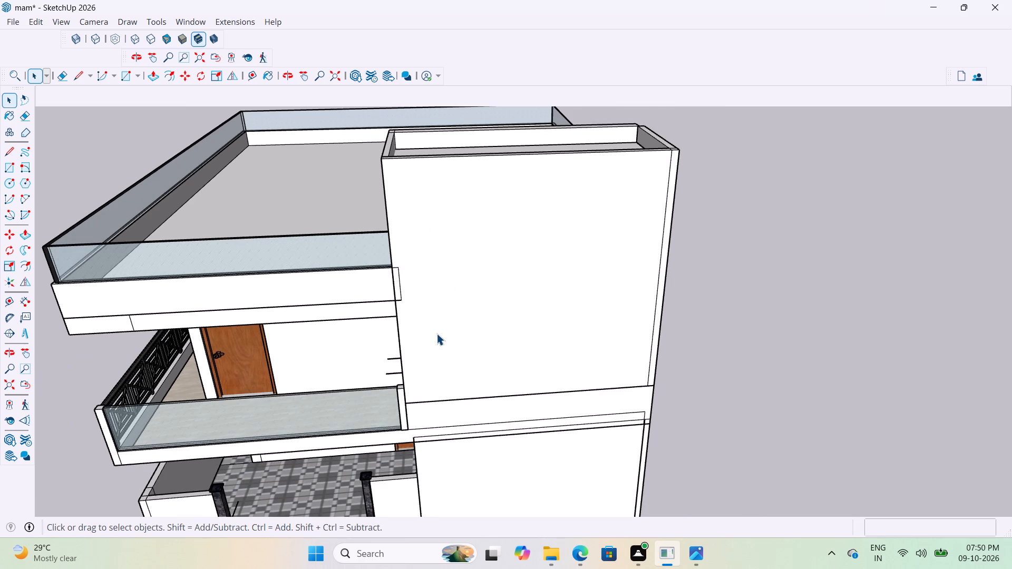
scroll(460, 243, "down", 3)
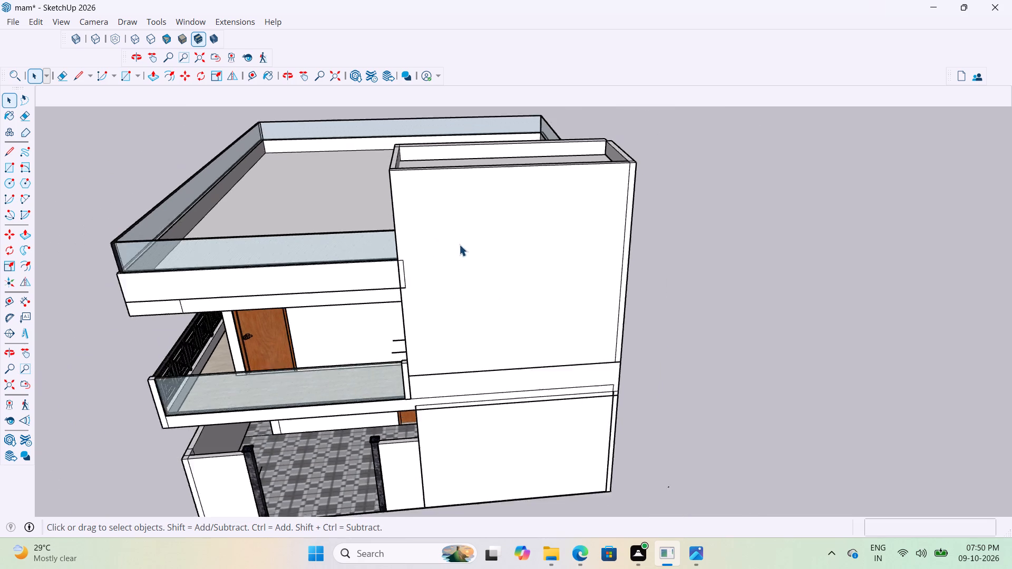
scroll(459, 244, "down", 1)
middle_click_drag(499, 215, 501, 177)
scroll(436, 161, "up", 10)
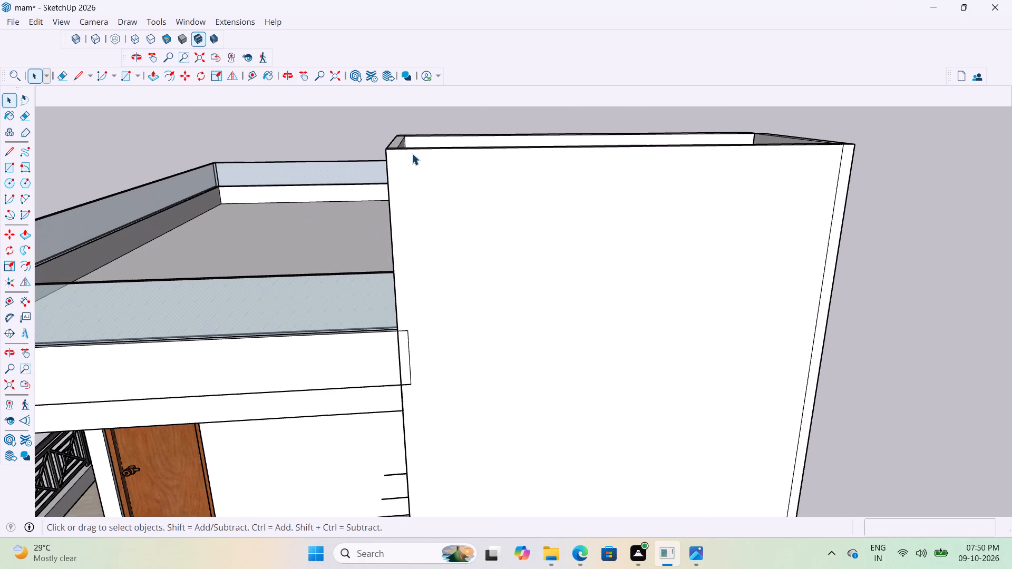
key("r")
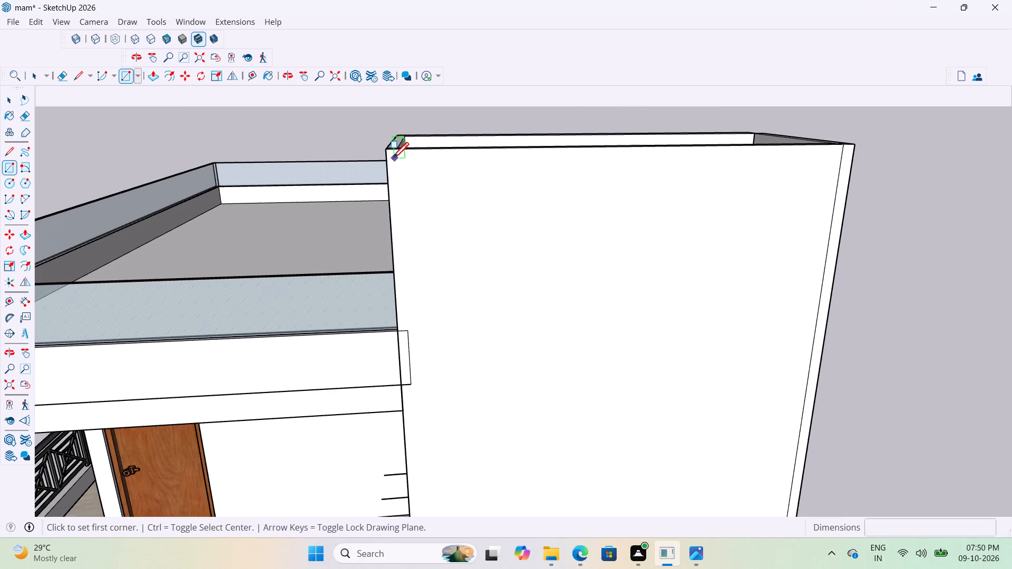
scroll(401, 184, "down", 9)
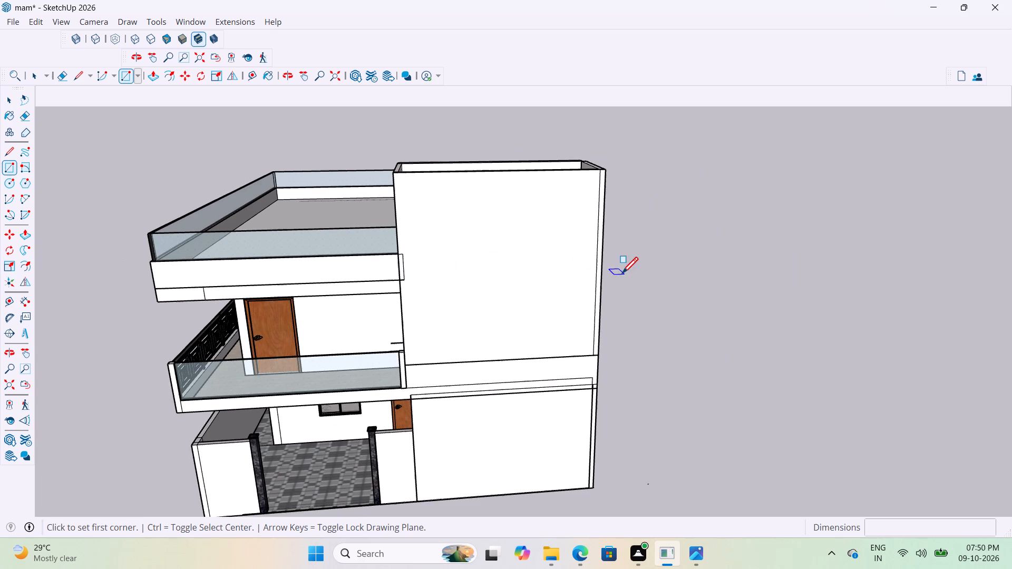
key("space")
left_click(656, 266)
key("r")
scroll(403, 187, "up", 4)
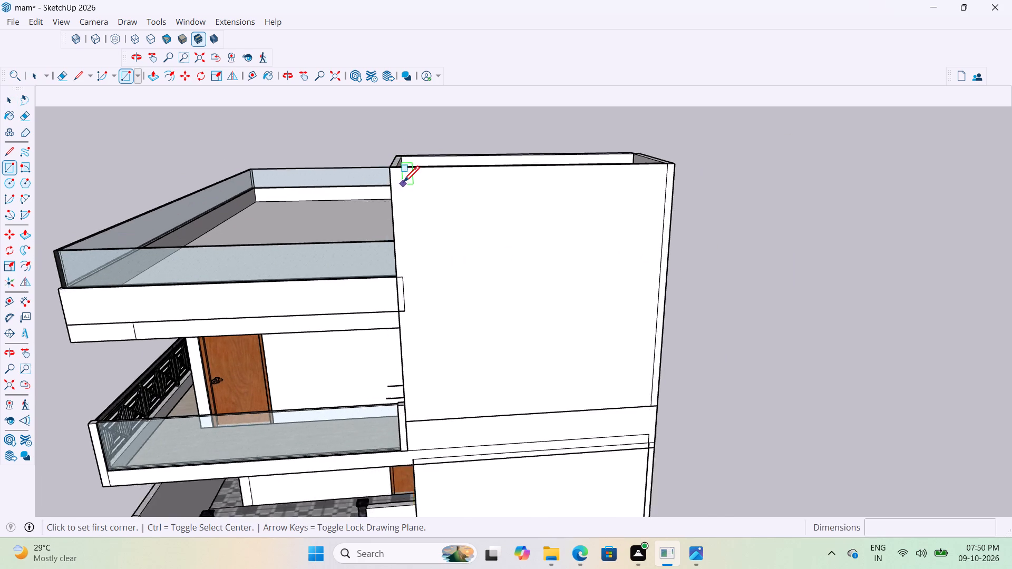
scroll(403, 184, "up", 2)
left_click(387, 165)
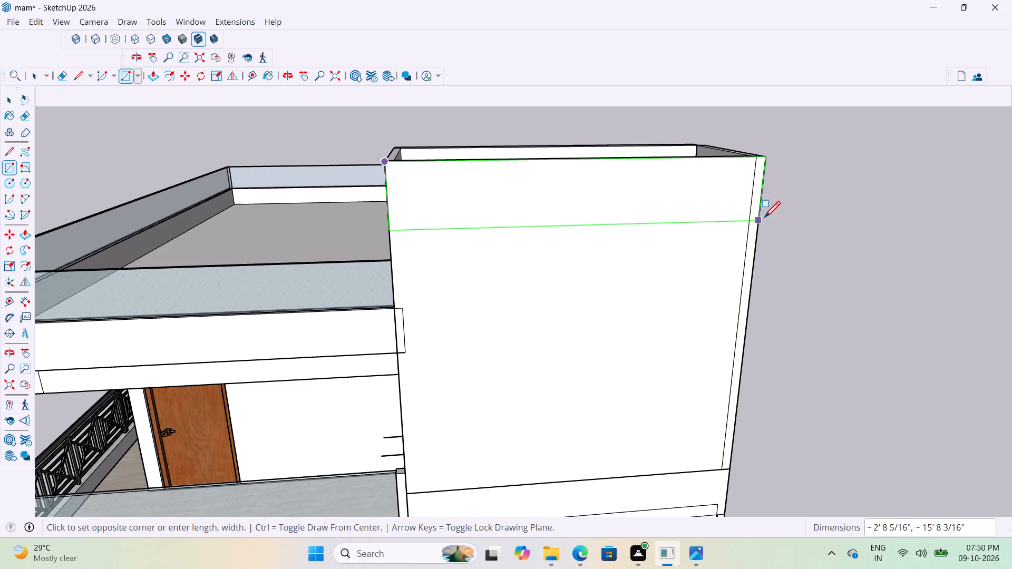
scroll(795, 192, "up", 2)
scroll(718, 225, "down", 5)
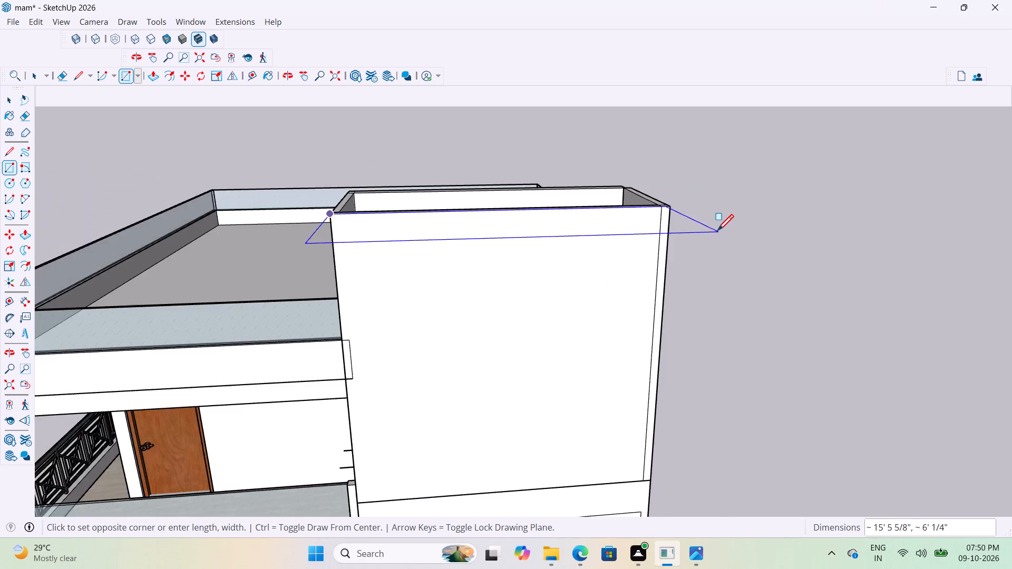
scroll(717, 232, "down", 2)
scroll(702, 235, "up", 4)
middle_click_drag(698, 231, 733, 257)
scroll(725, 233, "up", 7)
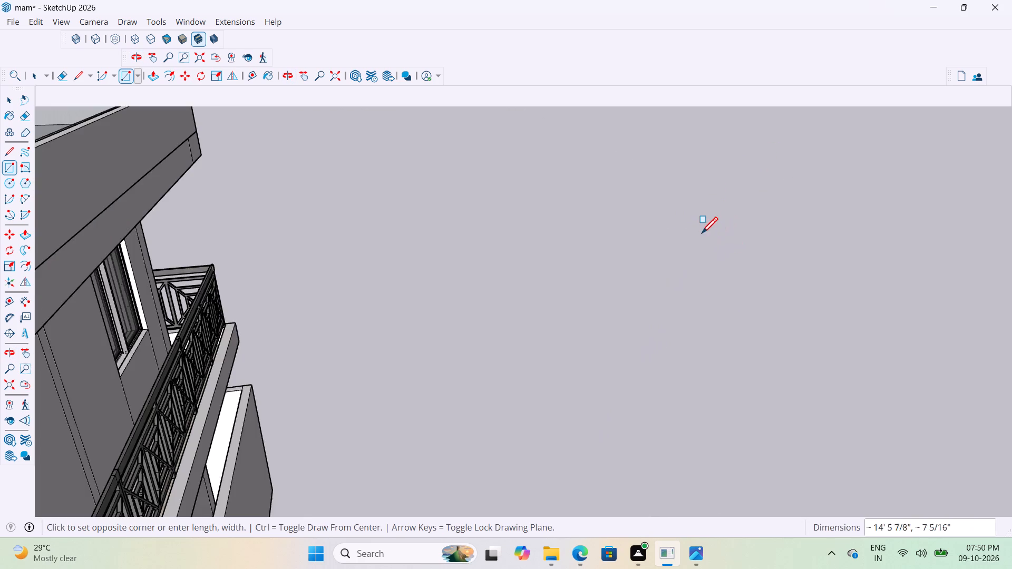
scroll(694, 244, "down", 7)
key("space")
Examine the house's front from several angles, including the stair tower's front wall and its joints with the balcony and roof parapet.
scroll(702, 241, "down", 5)
scroll(617, 365, "up", 6)
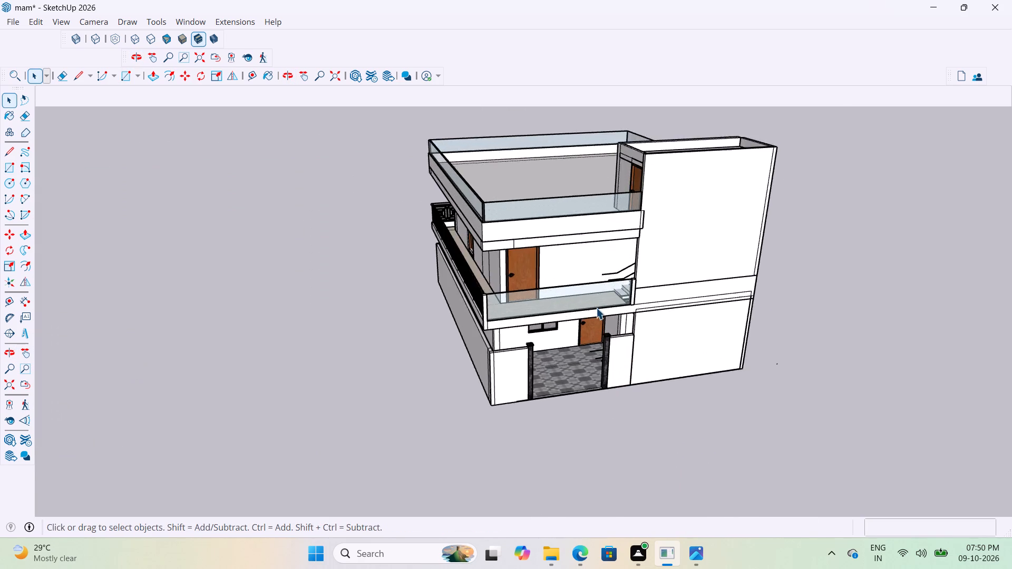
scroll(596, 308, "up", 3)
middle_click_drag(574, 275, 474, 277)
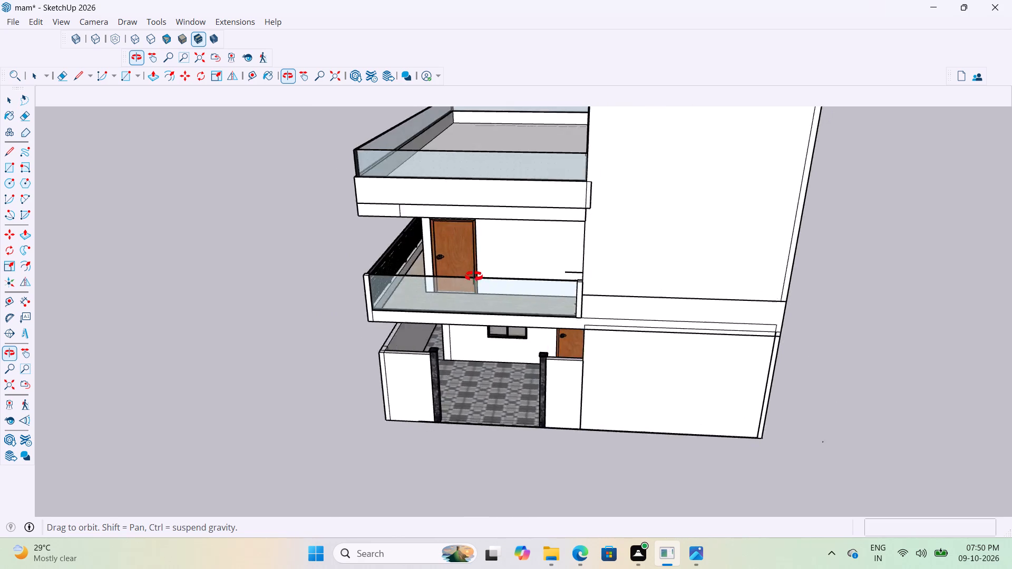
middle_click_drag(474, 277, 393, 285)
scroll(452, 313, "down", 3)
scroll(558, 330, "up", 6)
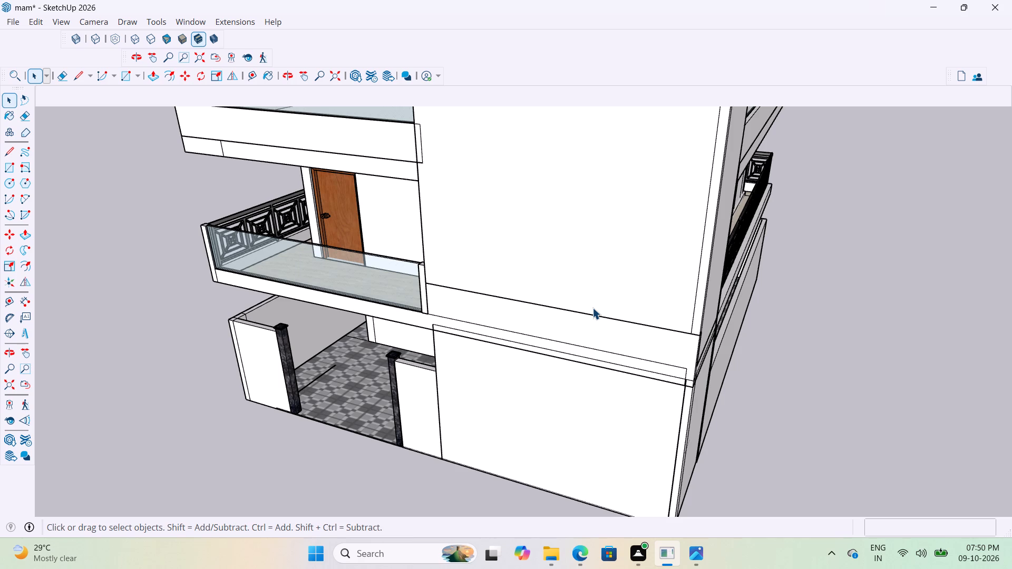
scroll(779, 161, "down", 5)
scroll(722, 273, "down", 3)
scroll(688, 199, "up", 7)
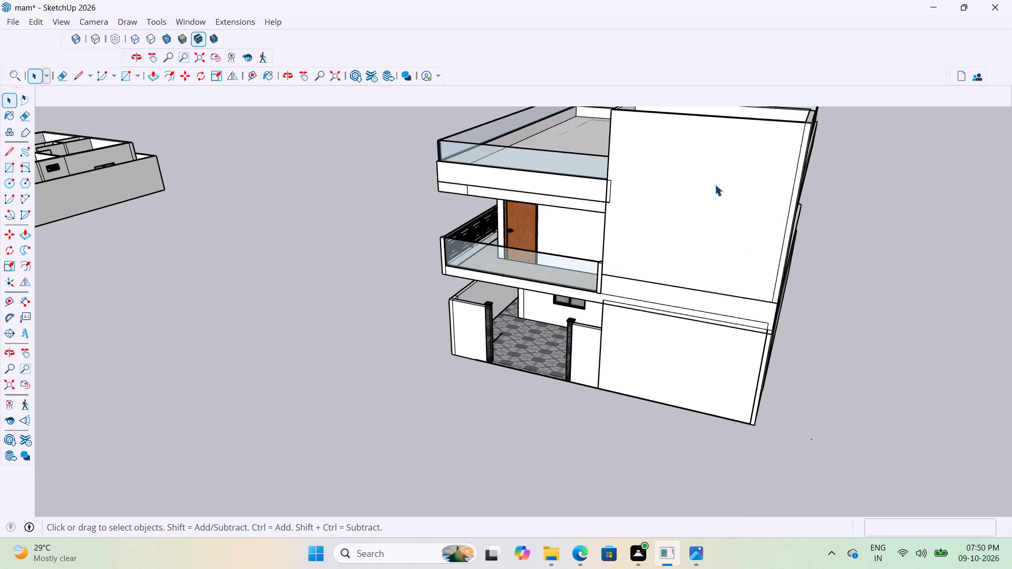
middle_click_drag(717, 189, 759, 201)
scroll(664, 266, "down", 3)
scroll(737, 167, "up", 8)
scroll(699, 214, "up", 1)
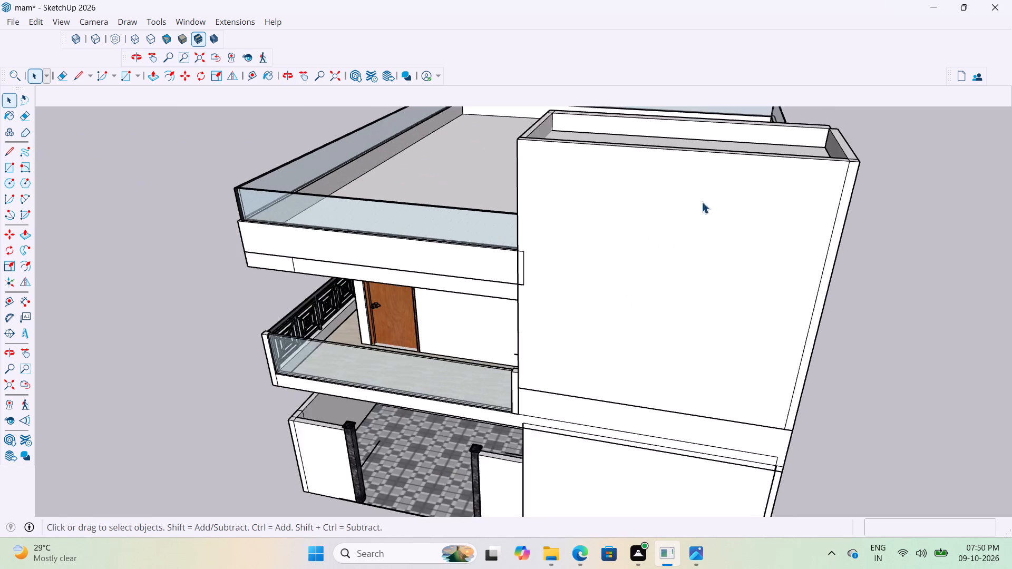
middle_click_drag(702, 200, 756, 178)
scroll(518, 218, "down", 8)
middle_click_drag(558, 209, 663, 189)
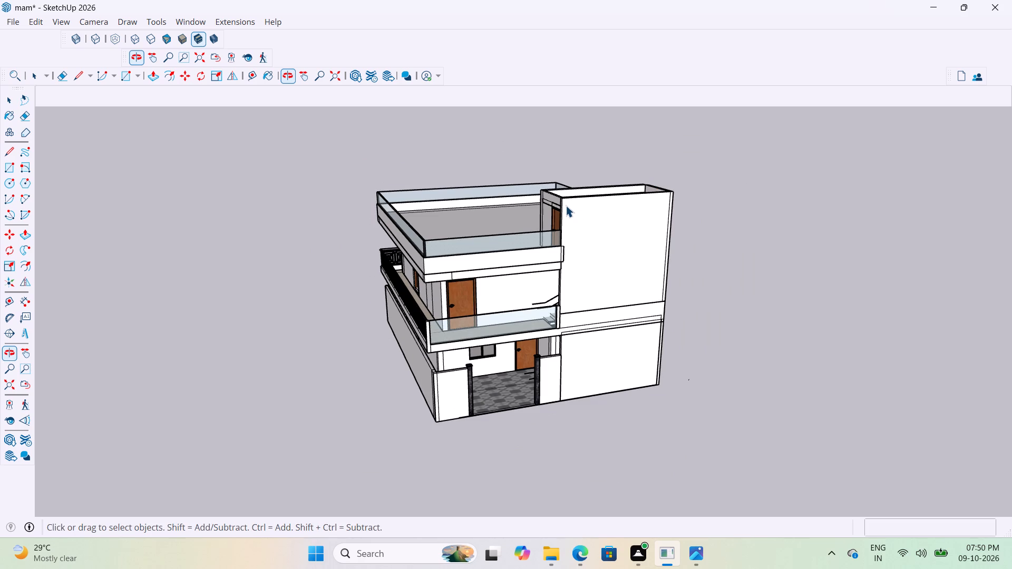
scroll(566, 205, "up", 8)
middle_click_drag(590, 173, 638, 112)
scroll(600, 122, "up", 8)
middle_click_drag(611, 118, 547, 135)
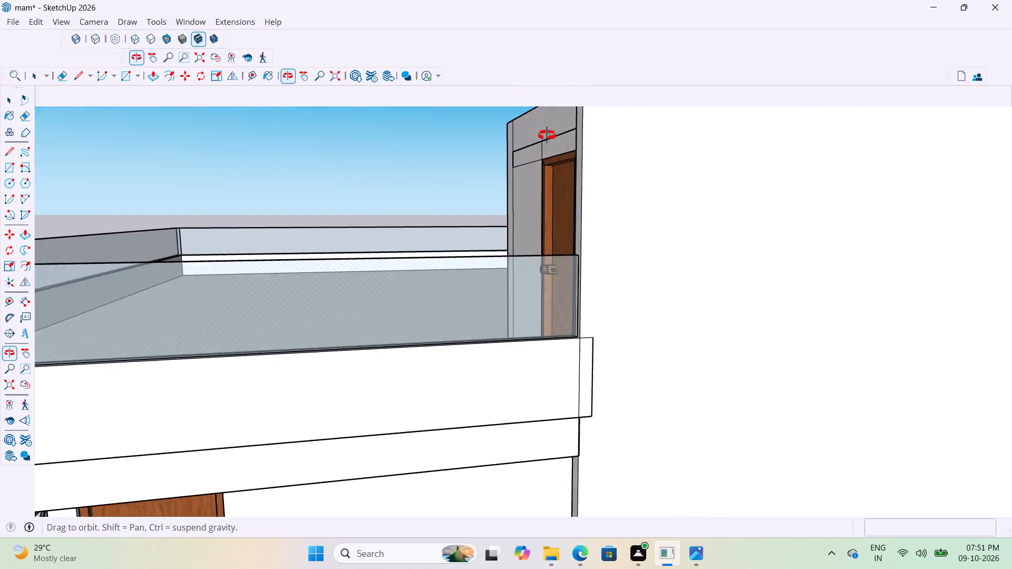
middle_click_drag(547, 135, 547, 142)
scroll(462, 186, "down", 3)
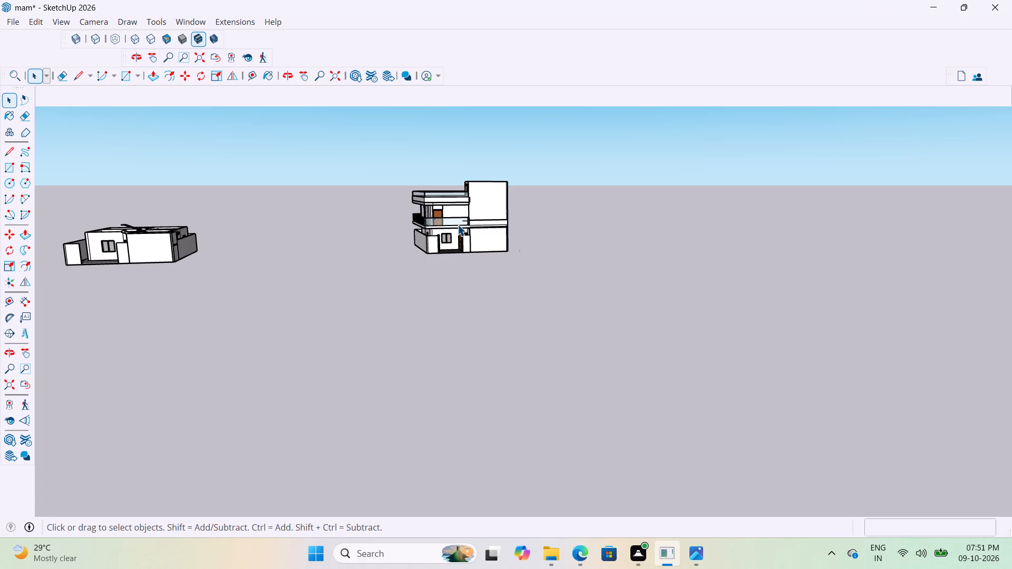
scroll(912, 6, "down", 4)
scroll(454, 200, "up", 3)
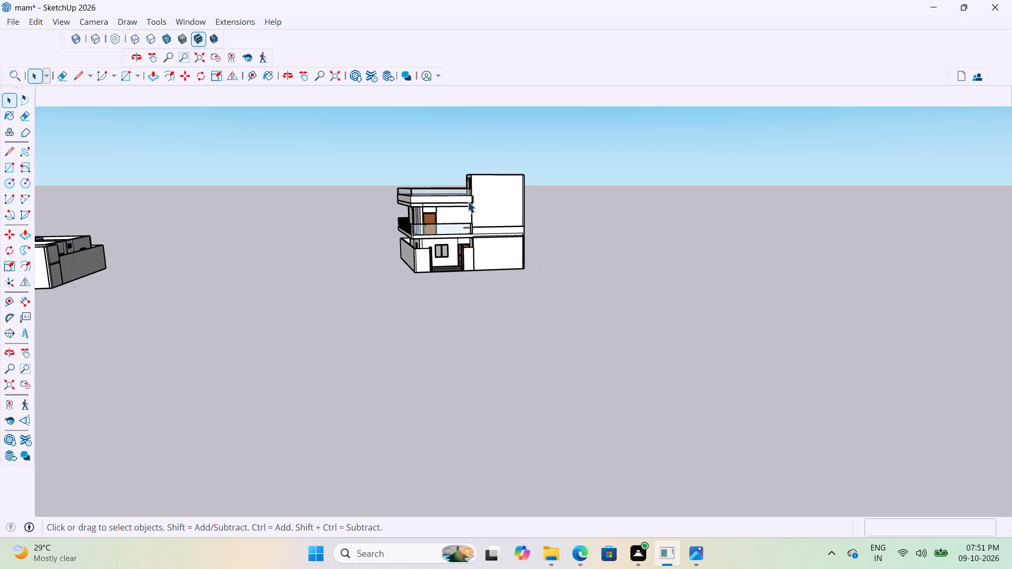
scroll(468, 201, "up", 9)
scroll(506, 279, "down", 9)
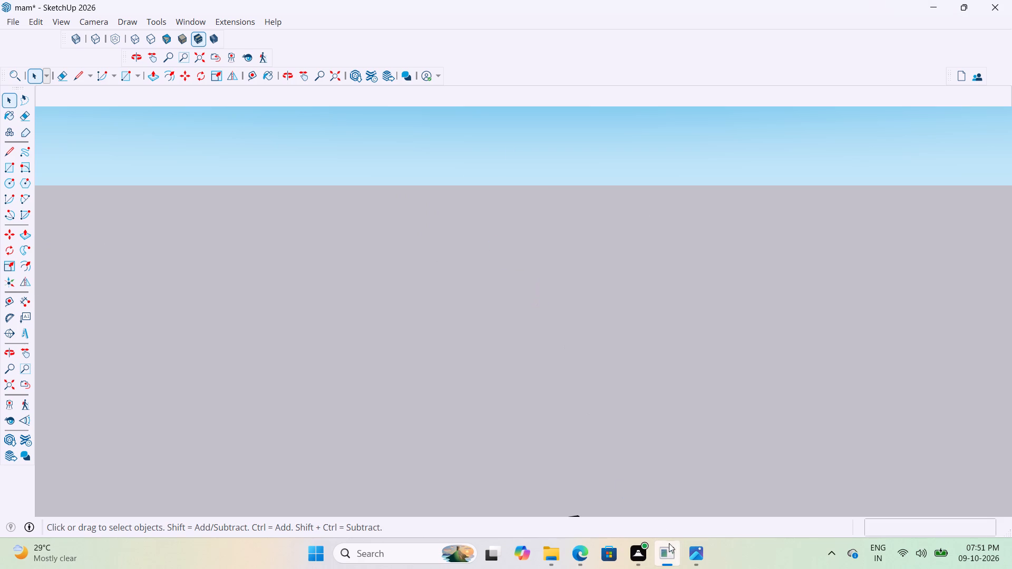
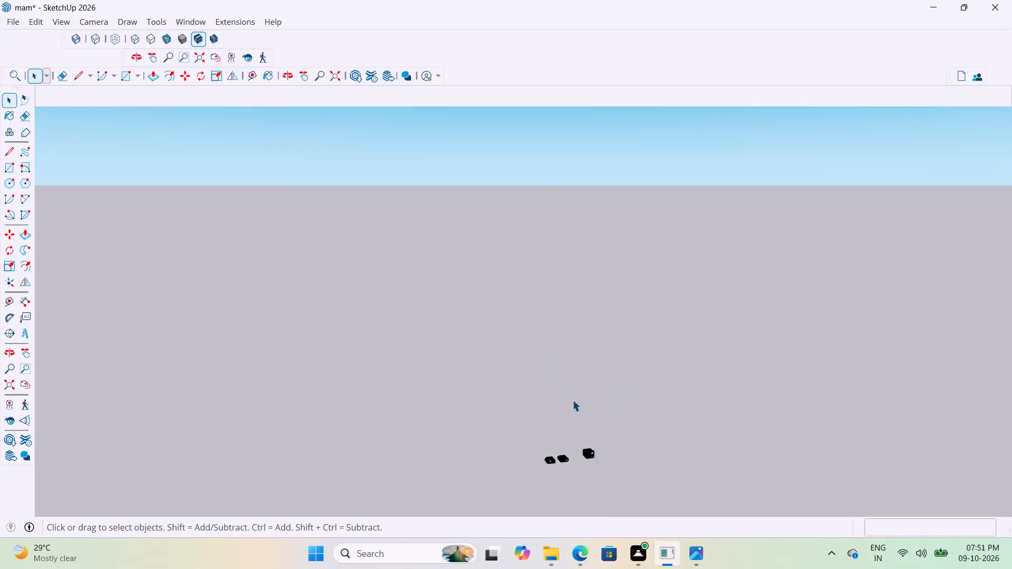
Examine the stair tower's parapet top and the outer front corner where the front and side walls meet.
scroll(587, 457, "up", 20)
scroll(587, 457, "up", 4)
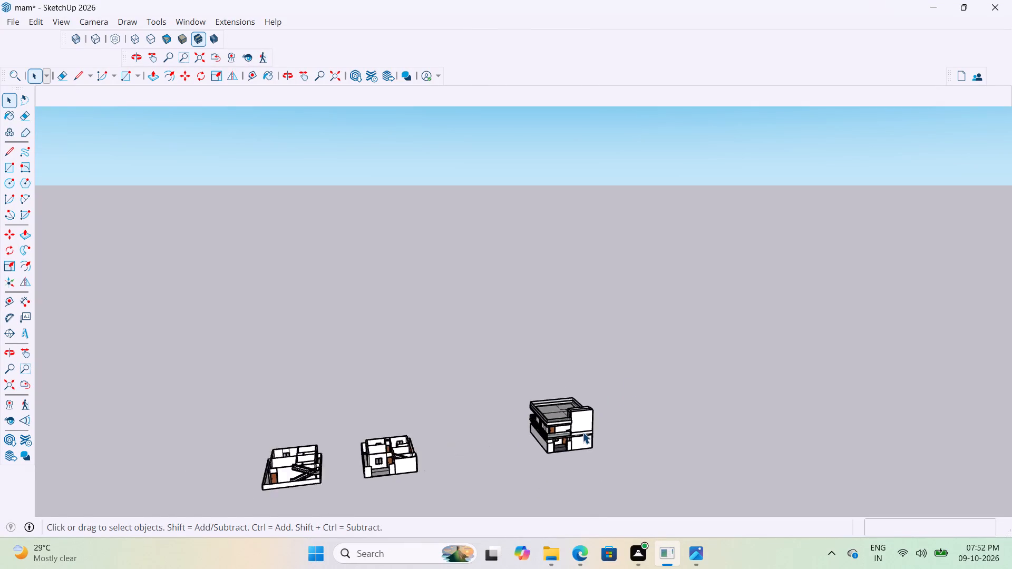
scroll(582, 432, "up", 19)
middle_click_drag(644, 349, 511, 349)
scroll(493, 444, "up", 2)
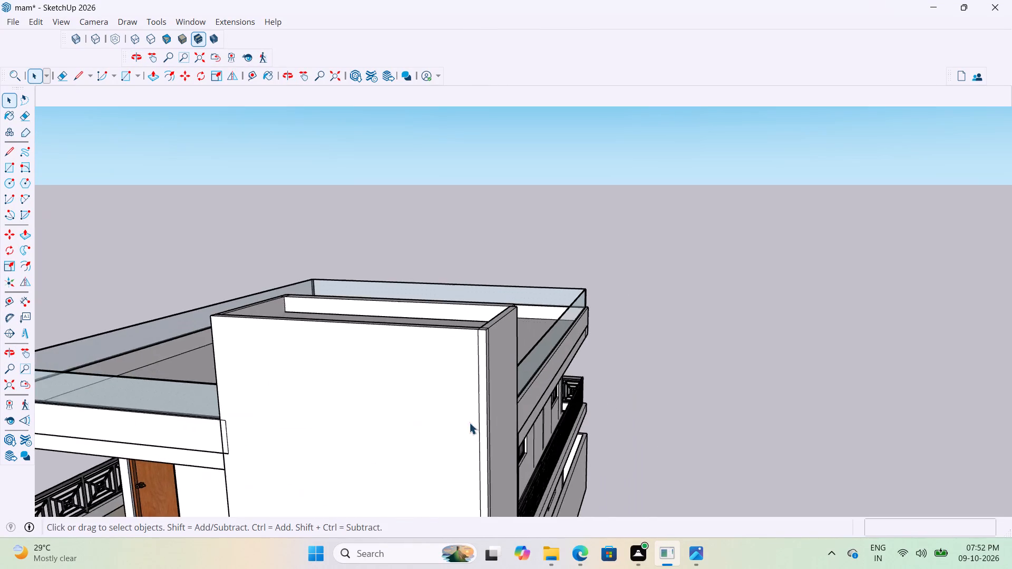
scroll(469, 423, "up", 18)
middle_click_drag(456, 312, 434, 342)
scroll(424, 338, "up", 3)
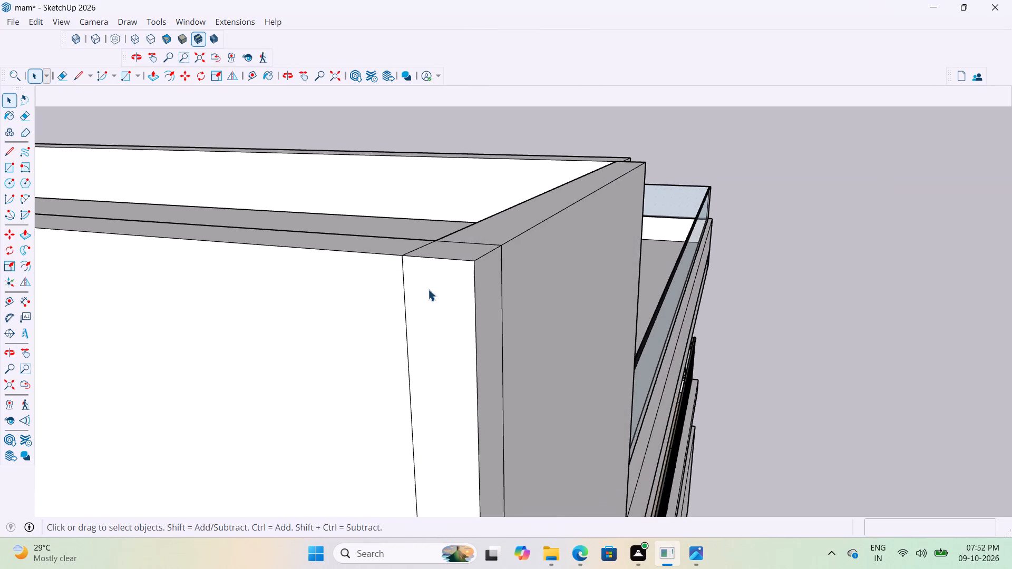
middle_click_drag(430, 286, 502, 300)
scroll(410, 295, "up", 16)
middle_click_drag(413, 249, 515, 206)
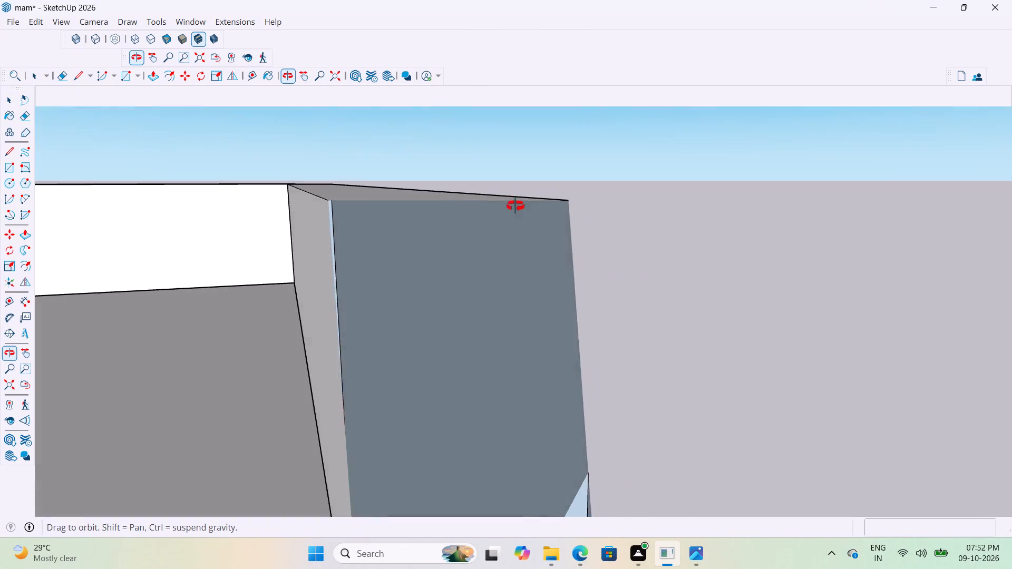
middle_click_drag(515, 206, 499, 240)
scroll(429, 270, "down", 4)
scroll(394, 265, "up", 9)
middle_click_drag(400, 228, 497, 238)
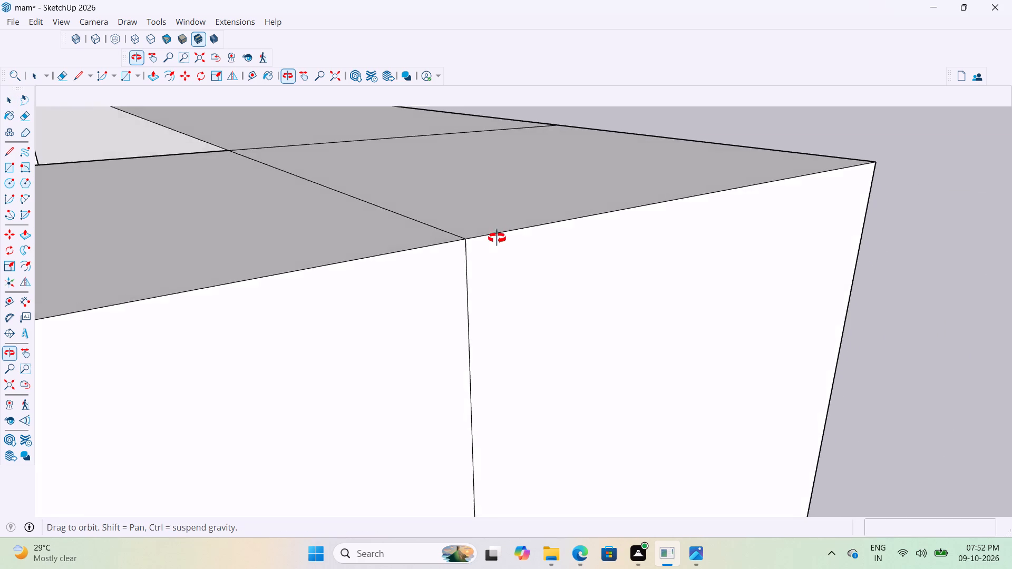
middle_click_drag(497, 238, 444, 242)
scroll(688, 244, "down", 20)
scroll(688, 244, "down", 2)
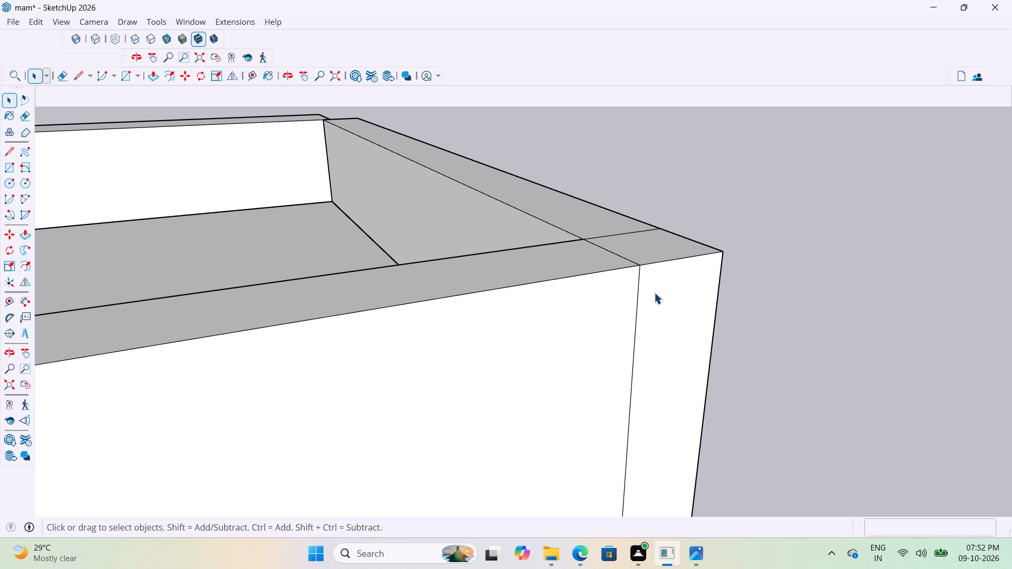
scroll(606, 354, "down", 7)
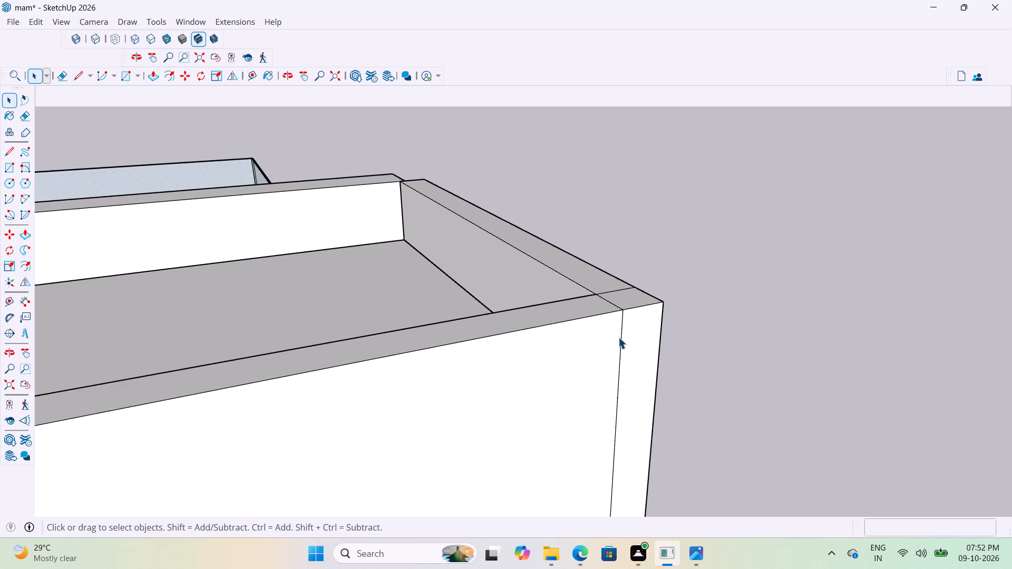
scroll(618, 337, "down", 20)
scroll(618, 337, "down", 3)
scroll(656, 288, "down", 4)
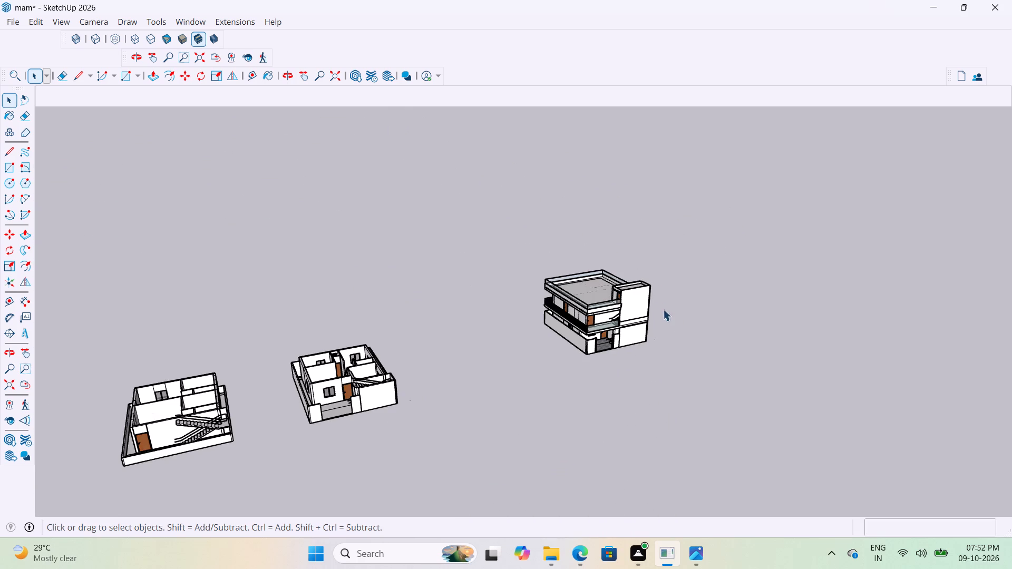
Draw a 9" by 9" rectangle on the stair tower's front wall, at its top corner beside the roof terrace.
scroll(668, 313, "up", 14)
middle_click_drag(668, 283, 605, 288)
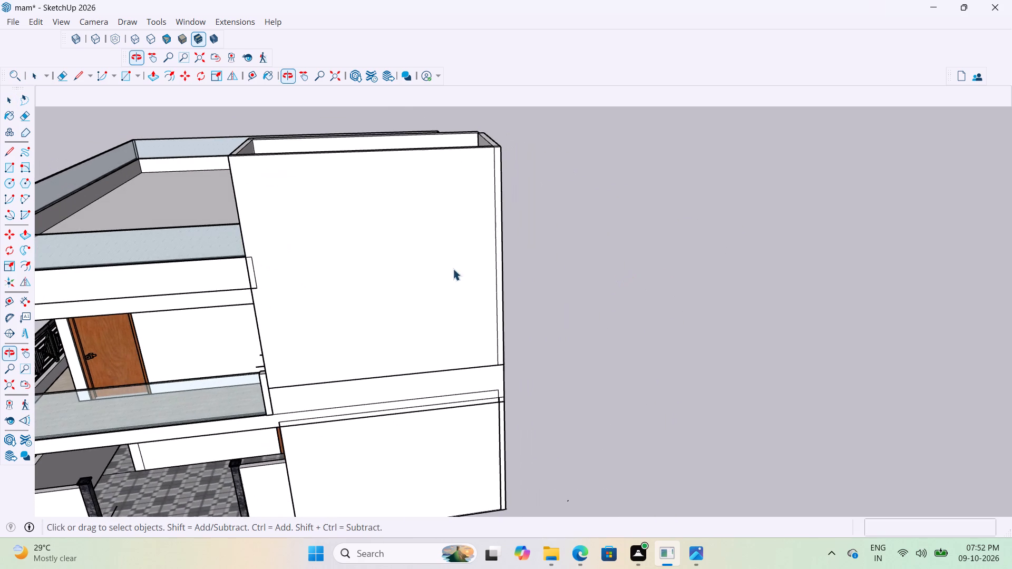
scroll(227, 168, "up", 7)
scroll(263, 155, "down", 7)
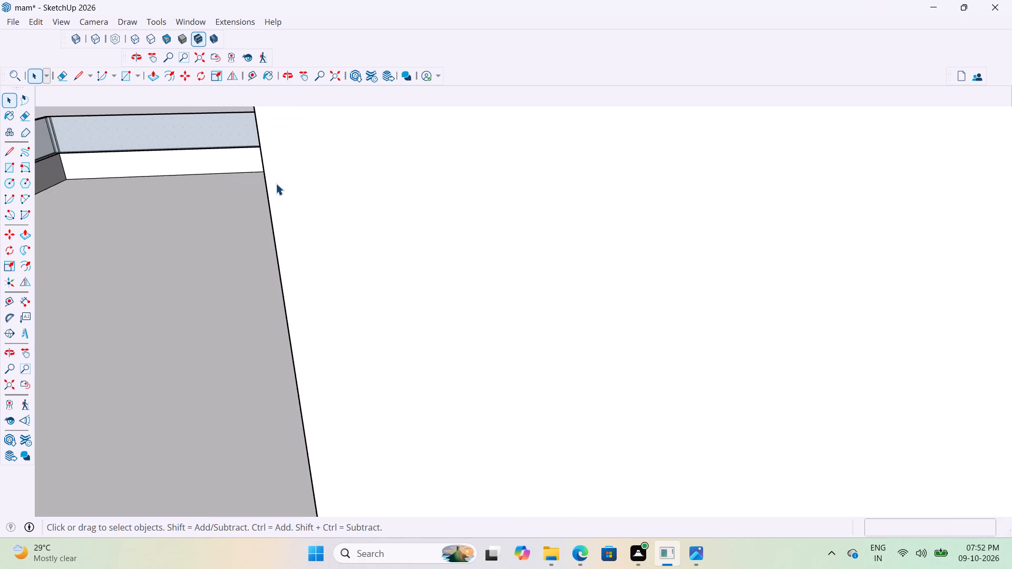
scroll(276, 183, "down", 9)
scroll(297, 226, "down", 5)
middle_click_drag(300, 217, 310, 228)
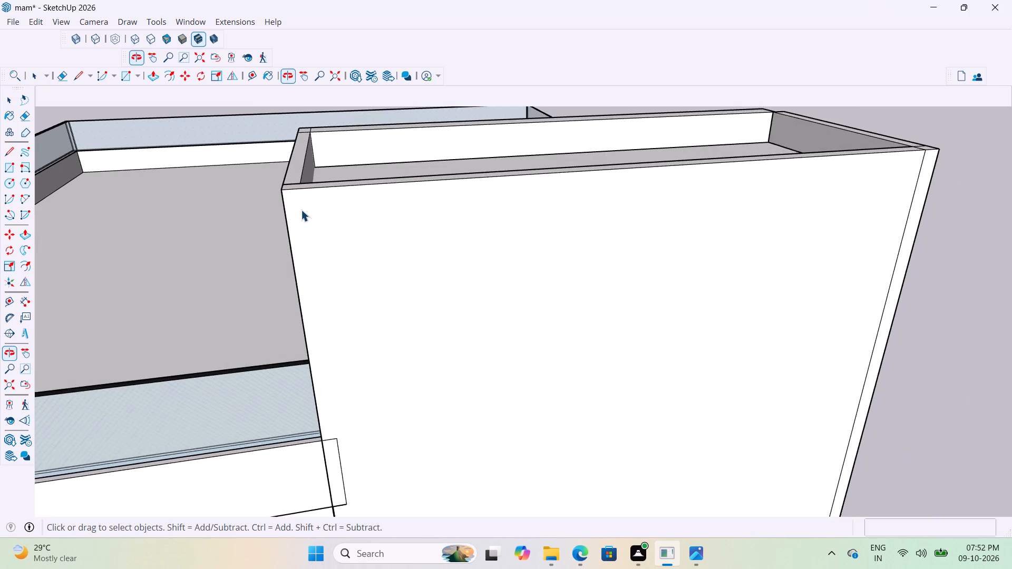
scroll(296, 205, "up", 2)
key("r")
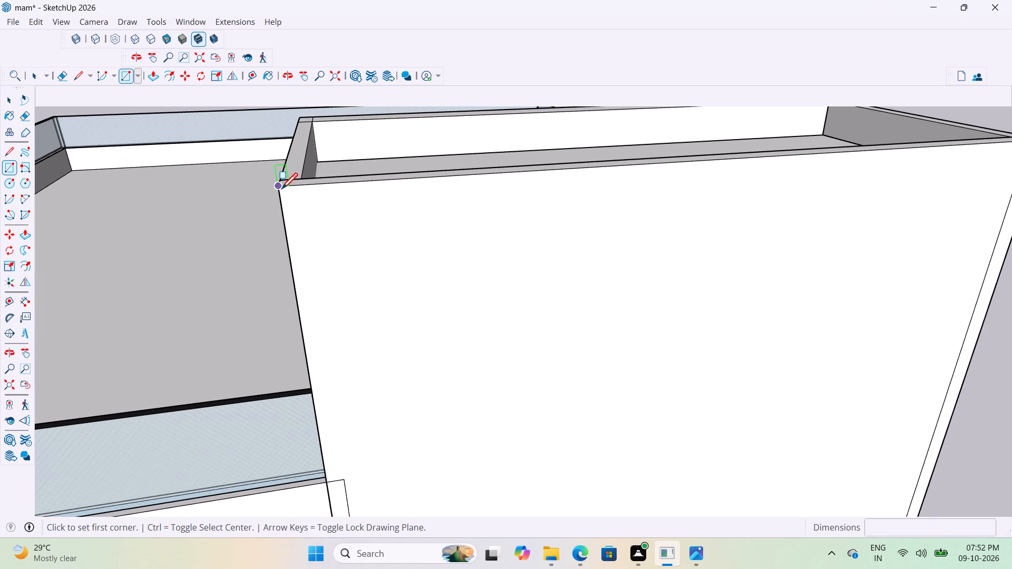
left_click(281, 191)
scroll(334, 243, "up", 2)
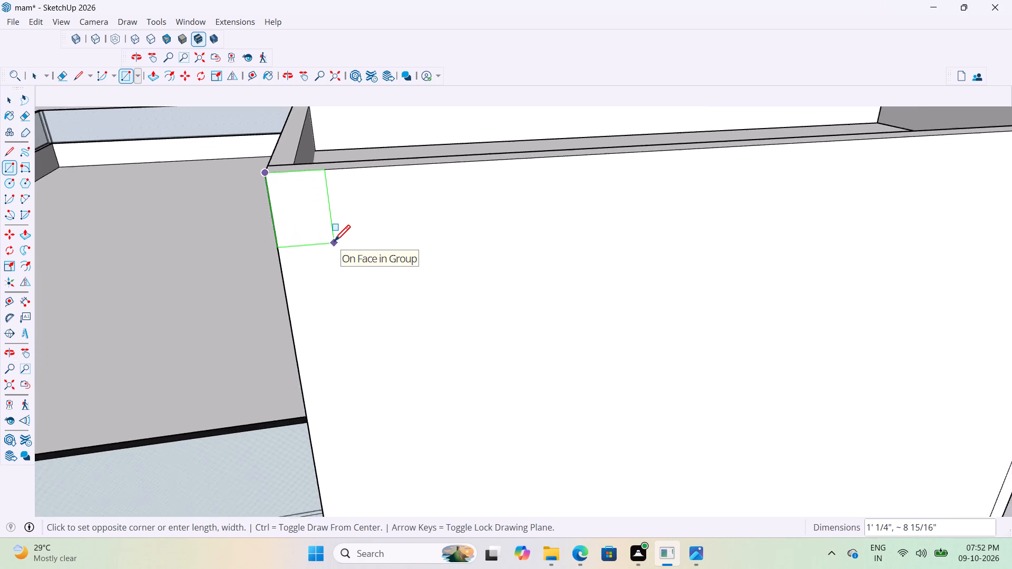
scroll(334, 243, "up", 2)
middle_click_drag(337, 244, 305, 260)
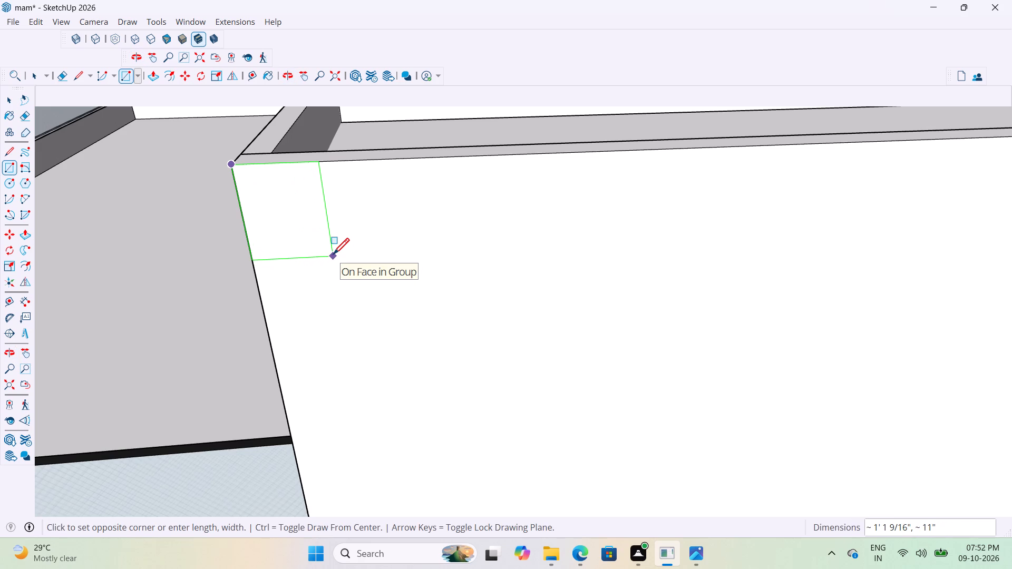
type("9\"")
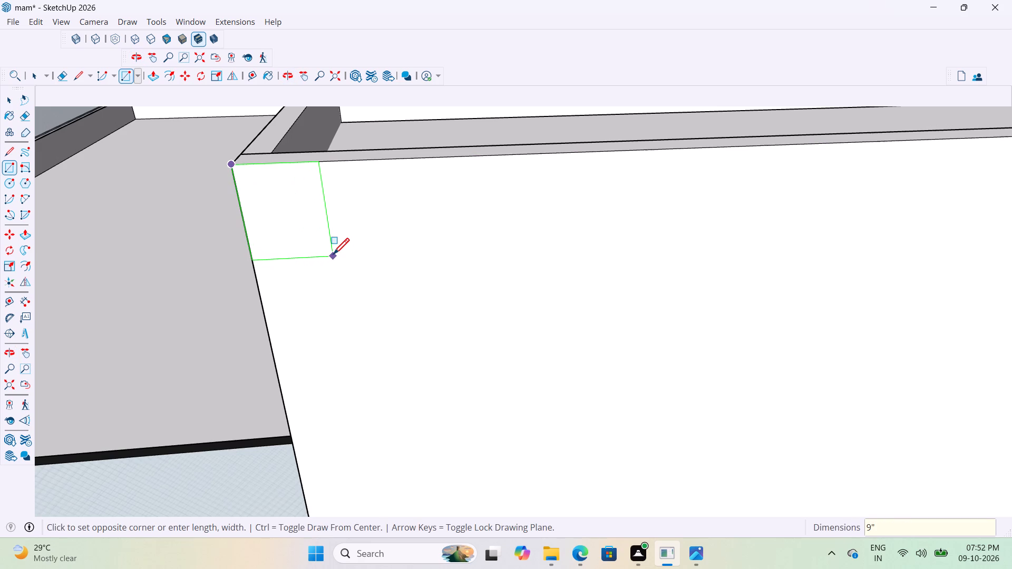
key("comma")
type("9\"")
key("Return")
Make the 9" square face and its edges at the tower's top corner into a group.
scroll(269, 178, "up", 2)
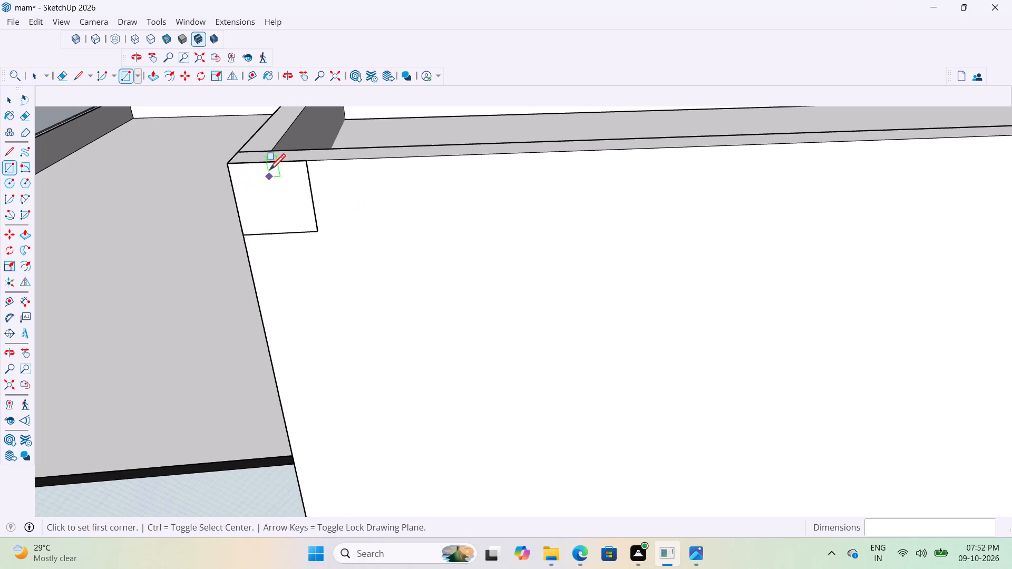
middle_click_drag(281, 165, 148, 207)
scroll(241, 165, "up", 4)
scroll(255, 270, "down", 6)
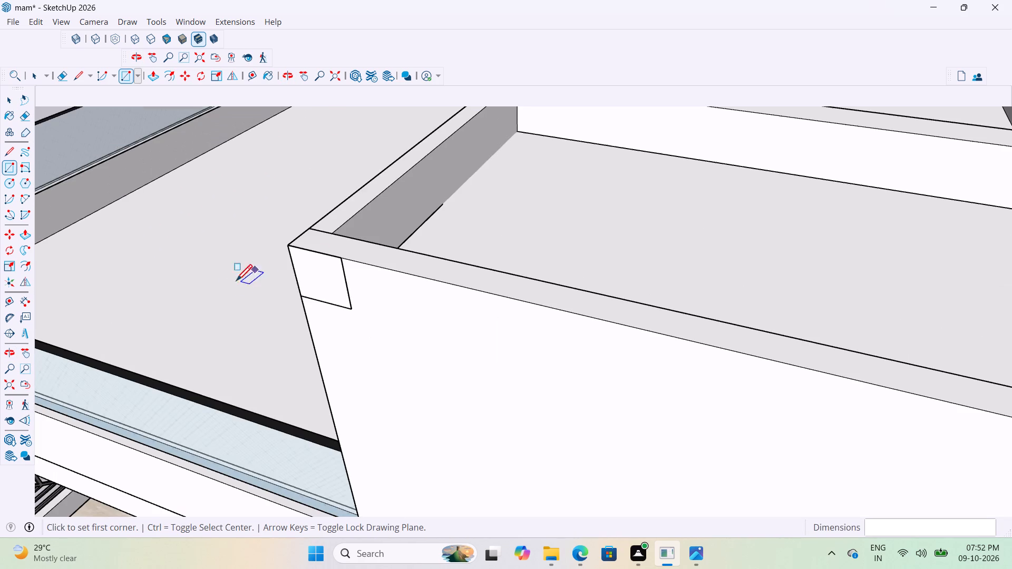
key("space")
scroll(324, 302, "up", 15)
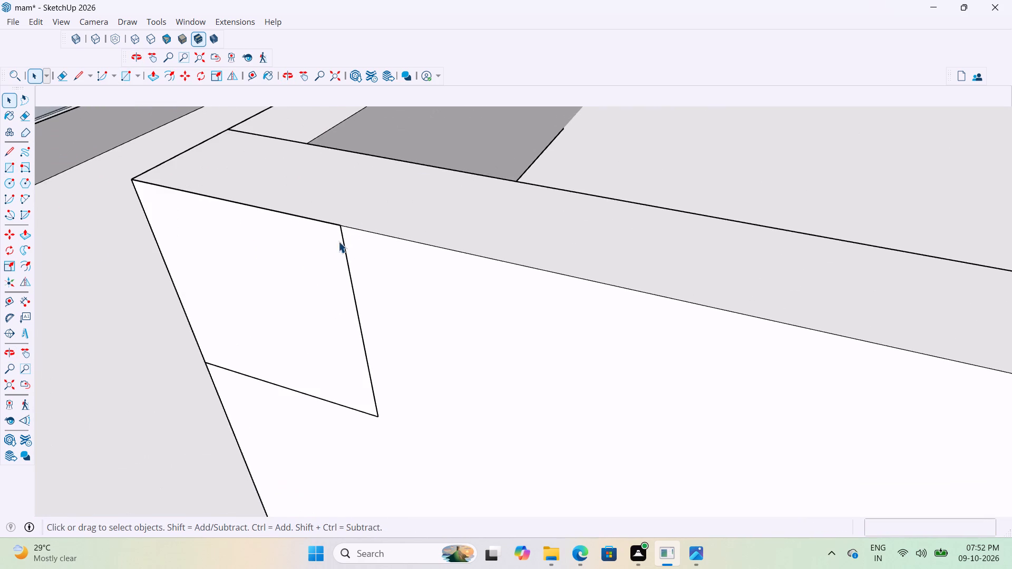
scroll(336, 243, "down", 4)
middle_click_drag(318, 278, 343, 248)
double_click(340, 279)
right_click(327, 283)
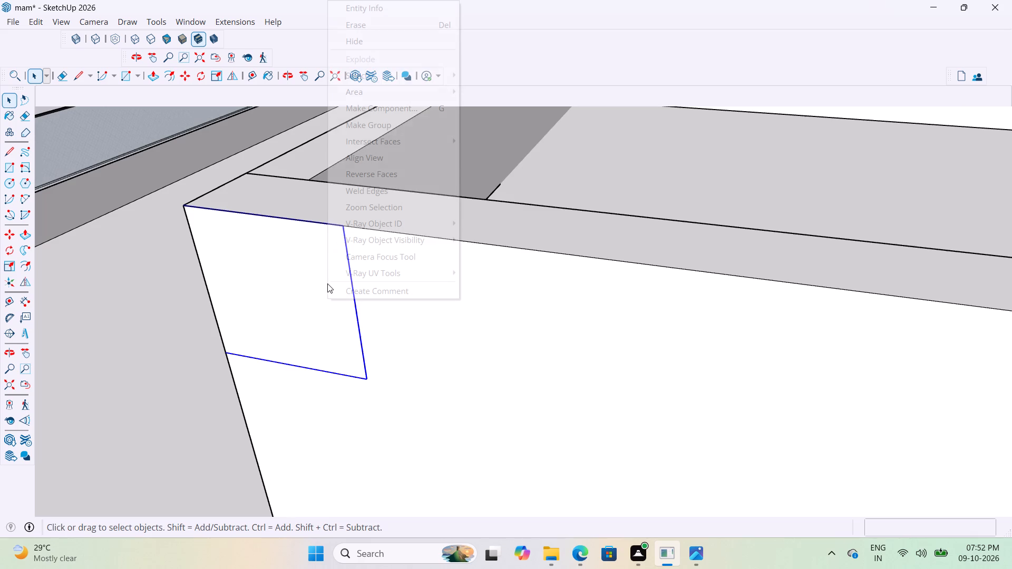
left_click(367, 126)
Inside the new group, Push/Pull the square face 7" out from the tower's front wall.
double_click(283, 313)
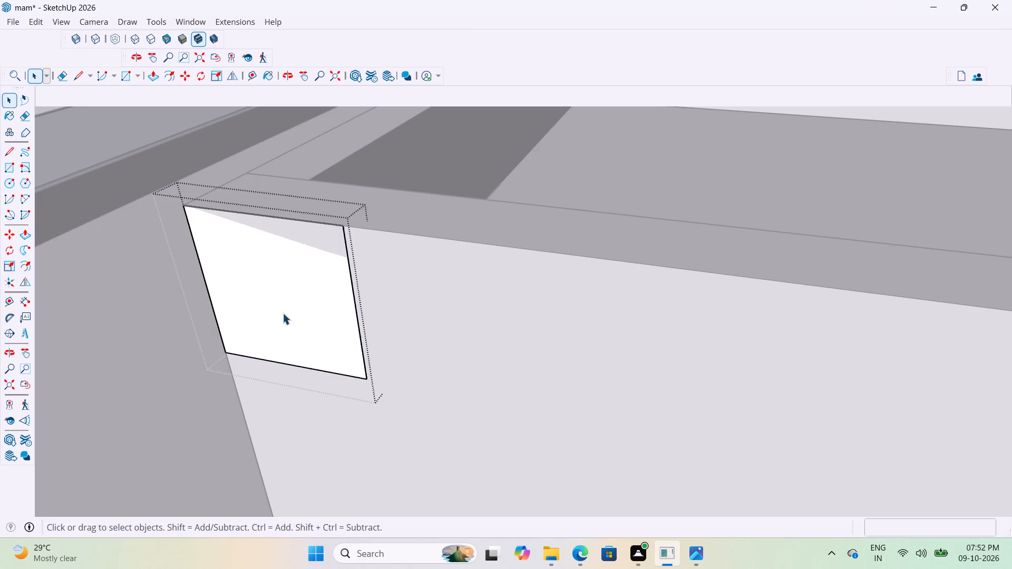
key("p")
left_click(327, 313)
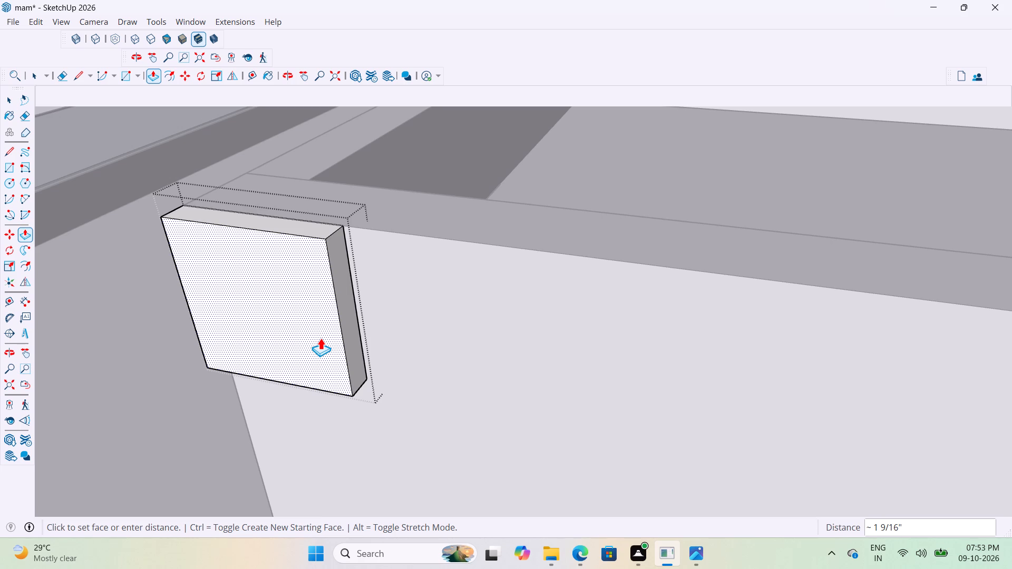
type("7\"")
key("Return")
Push/Pull the block's side face about 14' 11 3/16" along the top of the tower's front wall towards its outer corner.
scroll(253, 228, "down", 17)
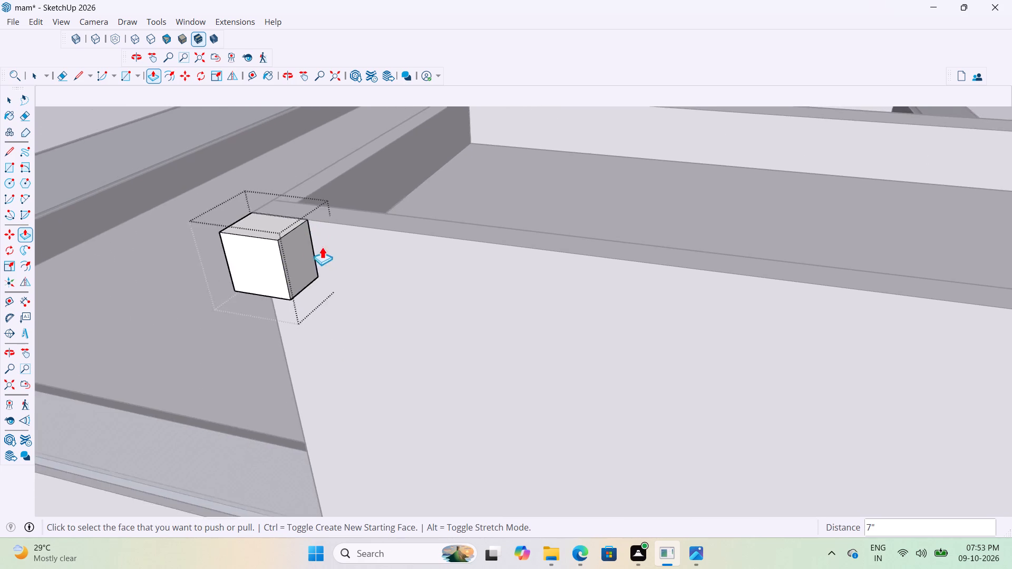
middle_click_drag(383, 212, 478, 192)
scroll(478, 174, "up", 1)
scroll(359, 151, "down", 15)
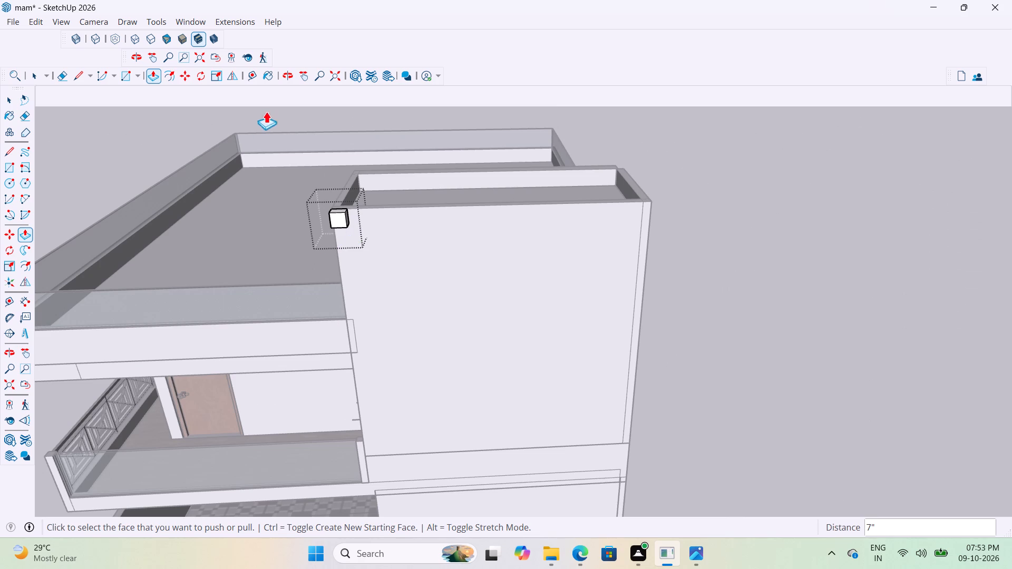
scroll(325, 231, "up", 8)
middle_click_drag(439, 166, 292, 208)
scroll(353, 188, "up", 5)
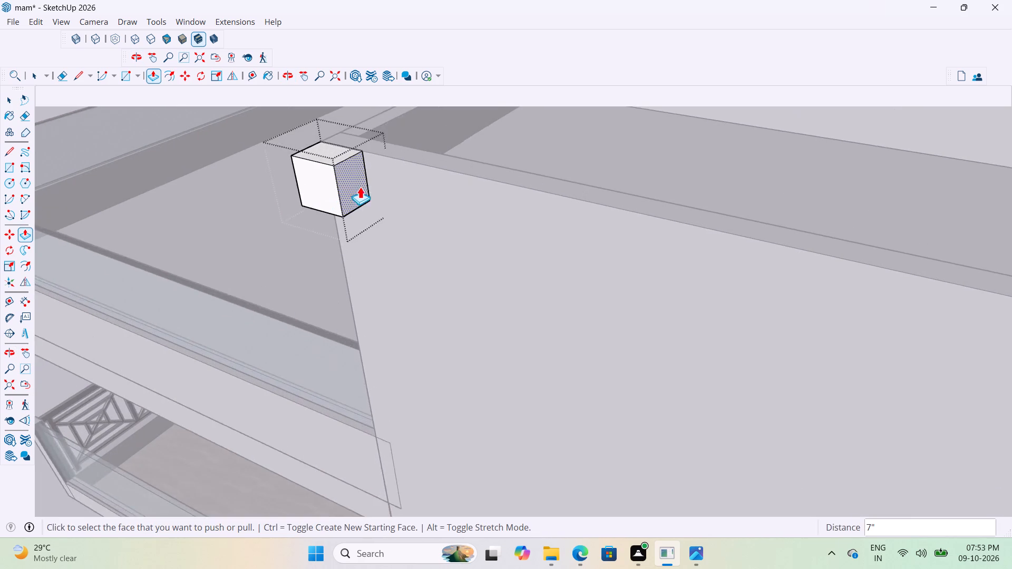
scroll(360, 187, "up", 3)
scroll(366, 210, "down", 9)
scroll(360, 221, "up", 12)
scroll(337, 218, "down", 5)
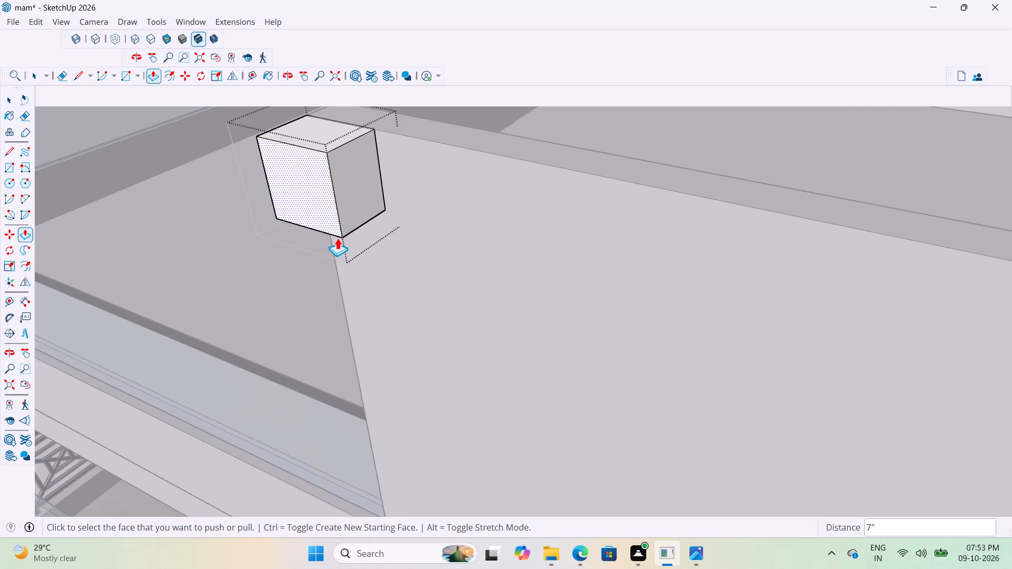
scroll(336, 192, "down", 9)
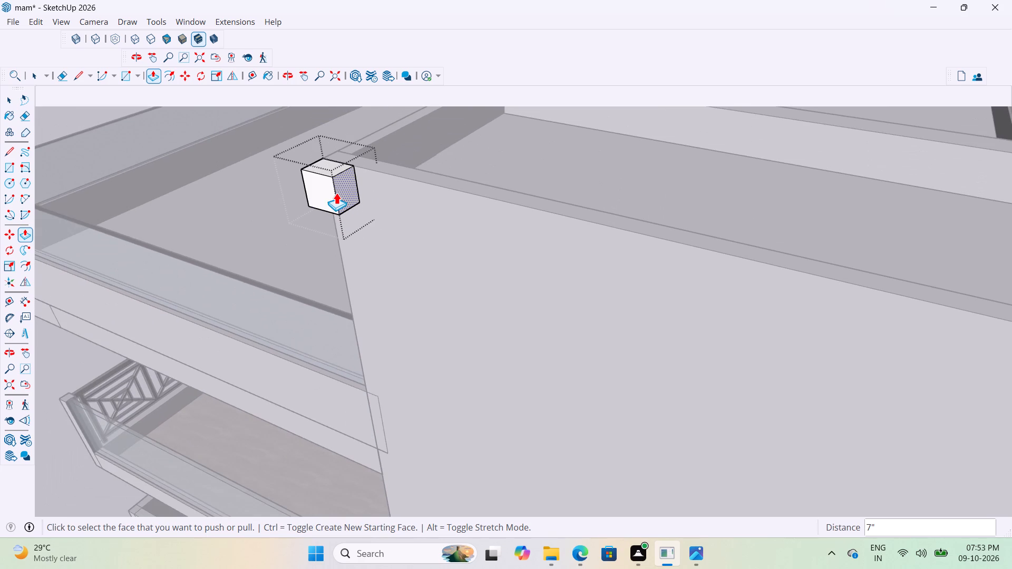
scroll(336, 191, "down", 9)
scroll(341, 206, "up", 7)
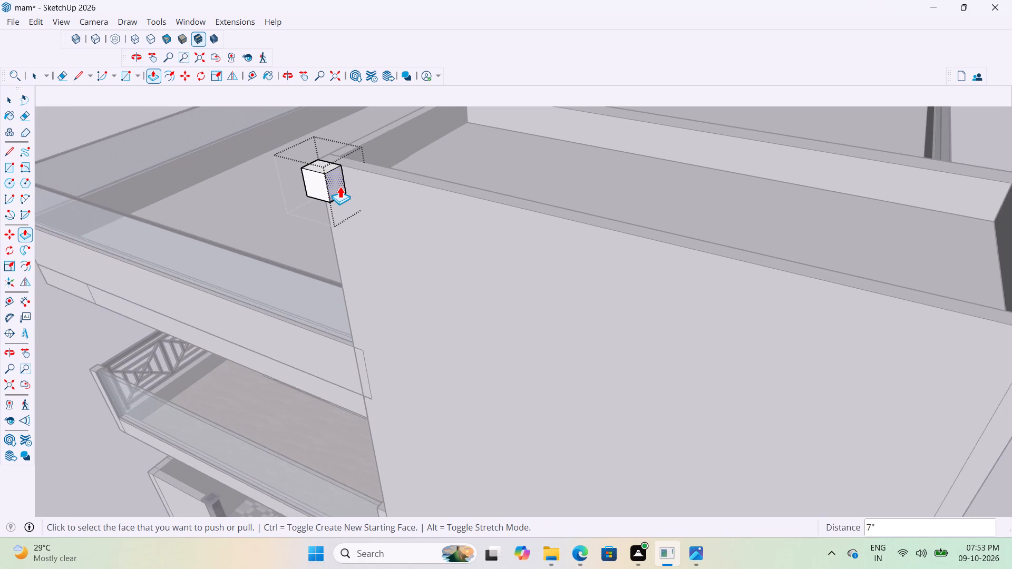
left_click(340, 186)
scroll(427, 179, "down", 12)
scroll(587, 242, "up", 2)
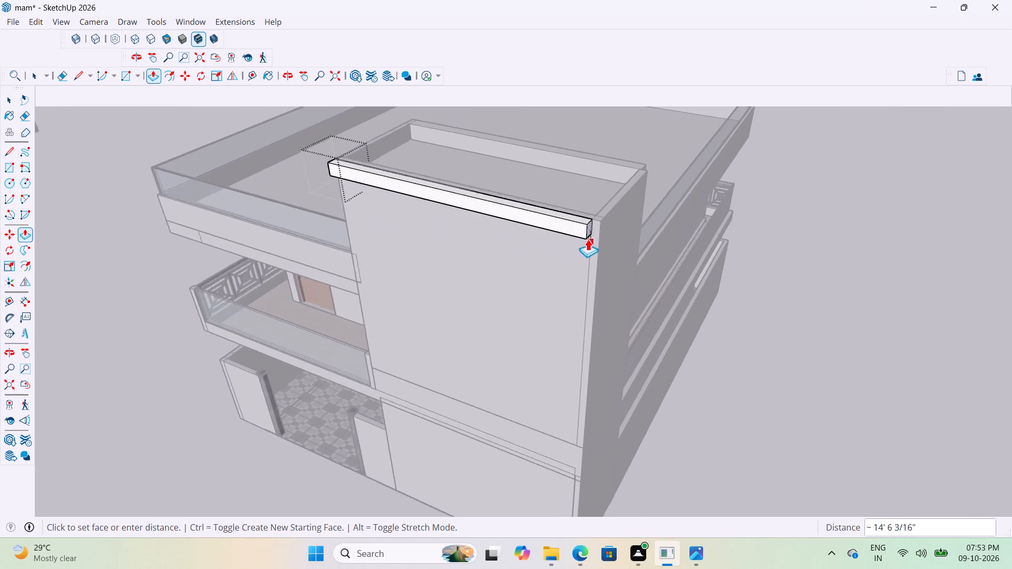
scroll(588, 239, "up", 10)
left_click(607, 209)
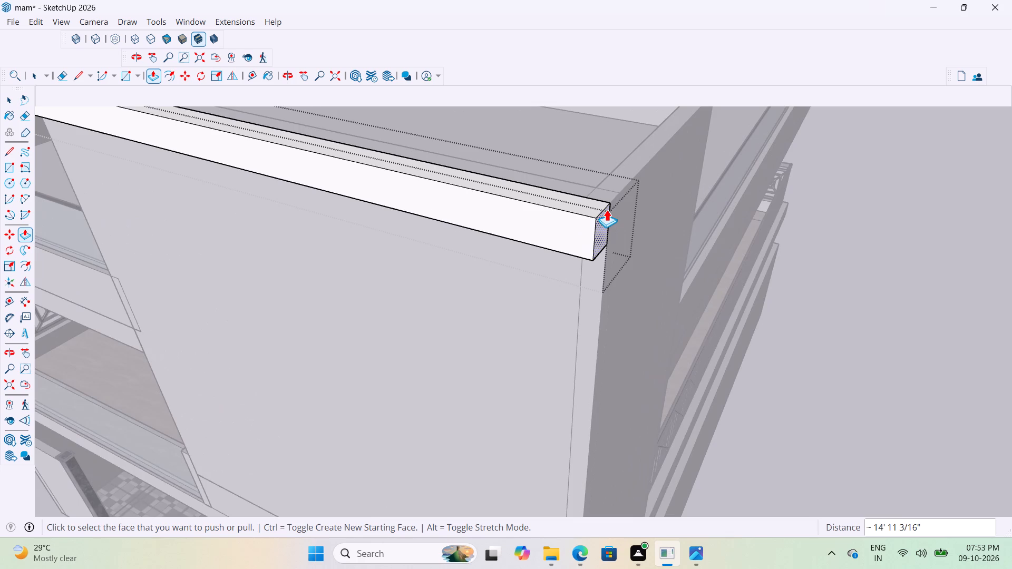
Push the band's outer end face back about 5" to the vertical joint line near the tower's outer corner.
scroll(613, 181, "down", 10)
middle_click_drag(606, 222, 649, 200)
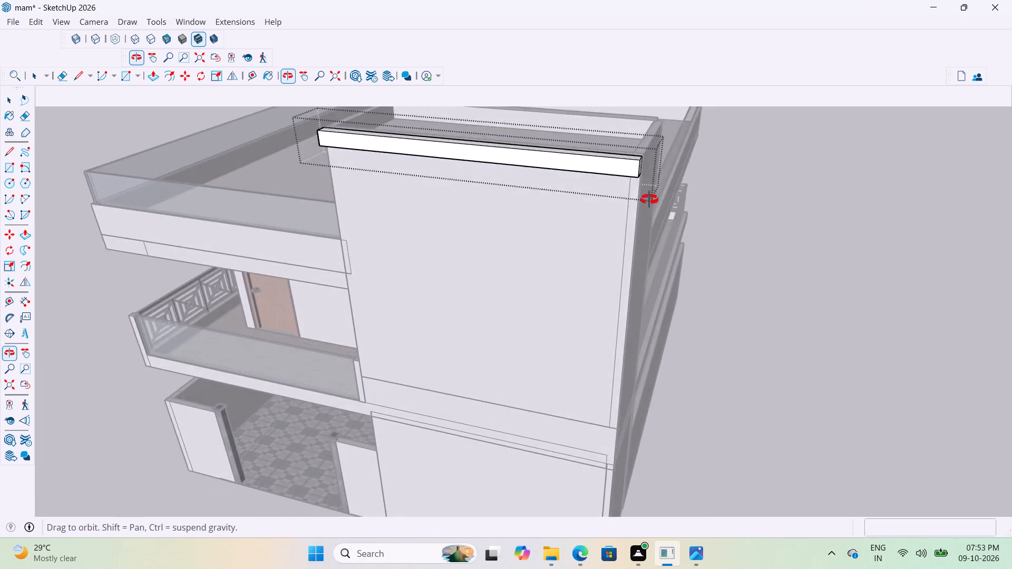
middle_click_drag(649, 200, 576, 230)
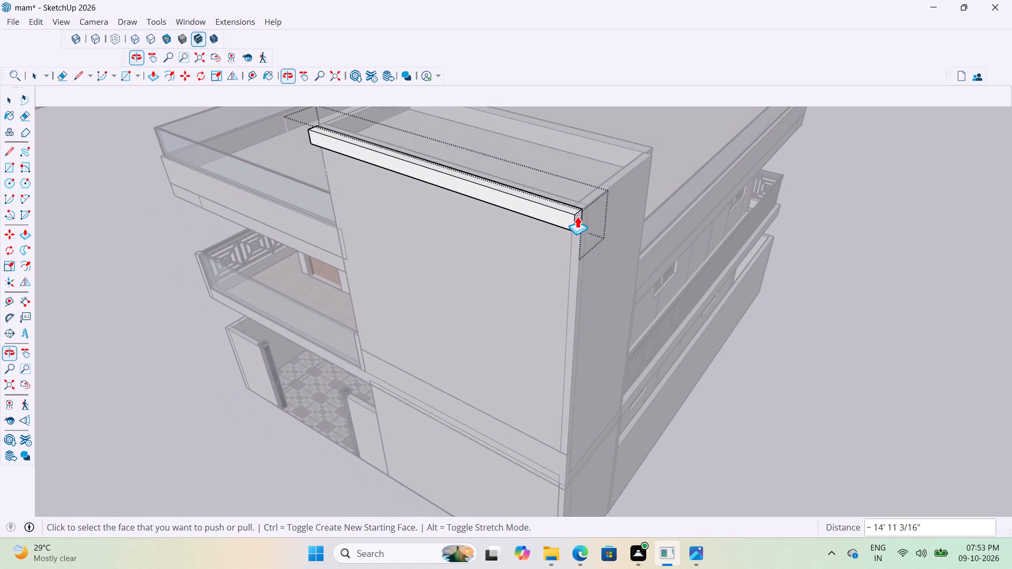
scroll(595, 229, "up", 10)
left_click(554, 218)
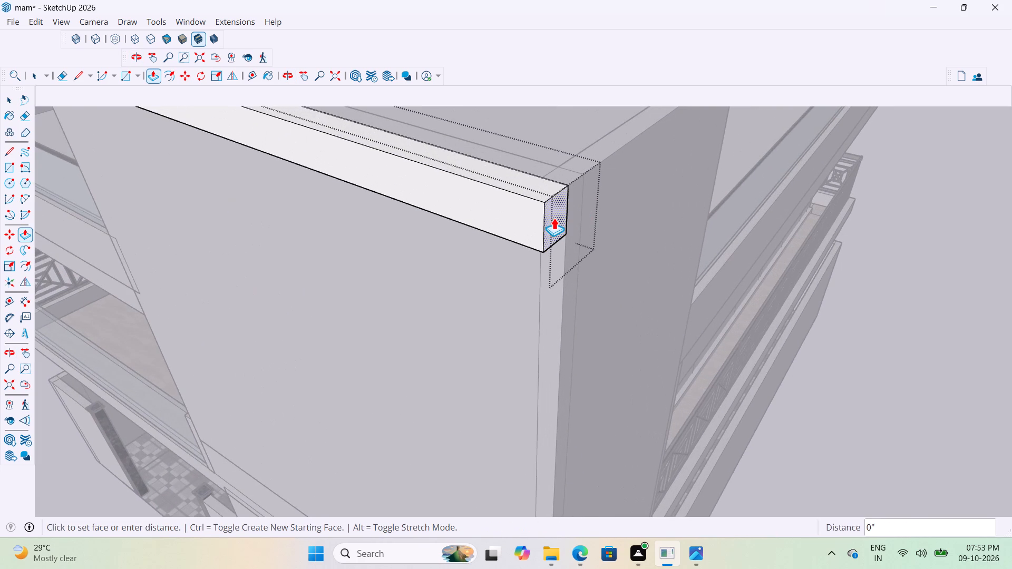
scroll(540, 175, "up", 4)
middle_click_drag(540, 175, 646, 187)
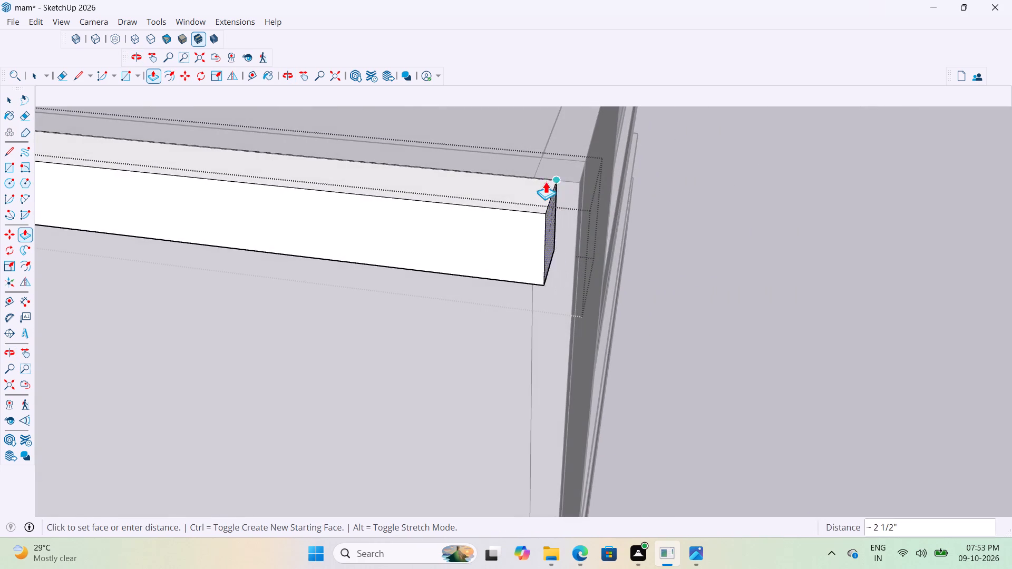
left_click(537, 179)
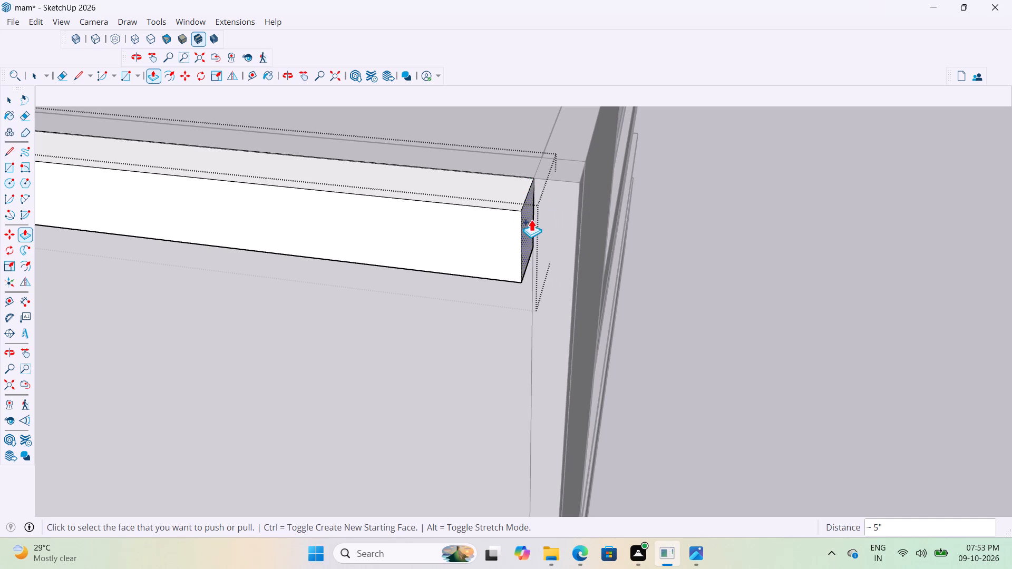
Push/Pull the band's outer end face about 5" to the tower's outer corner as a new section, keeping the dividing edge.
left_click(529, 229)
left_click(579, 192)
Push/Pull the corner section's underside down about 20' 1 11/16" along the tower's outer edge, level with the top of the gate-side compound wall.
scroll(554, 253, "down", 4)
middle_click_drag(558, 246, 582, 174)
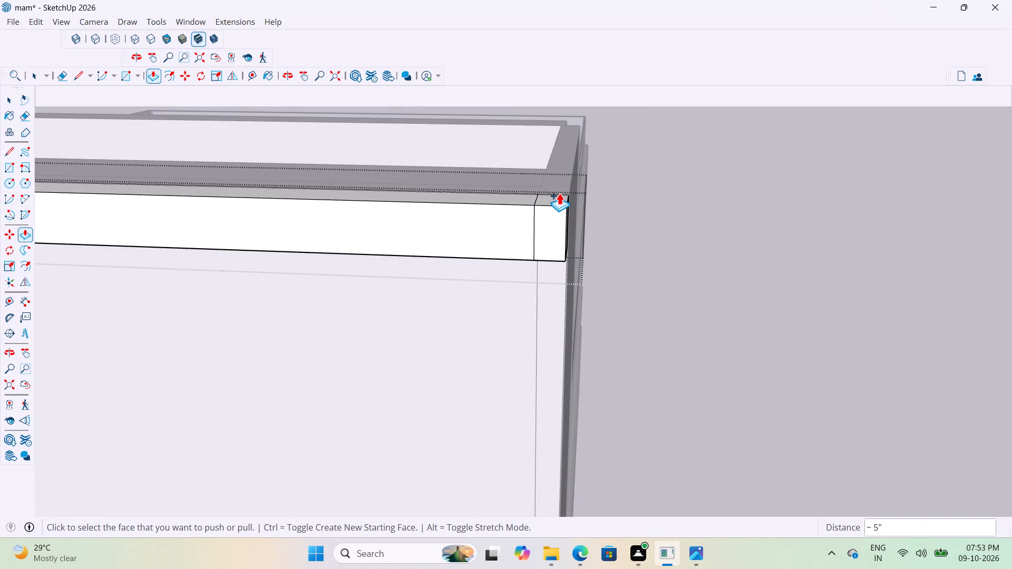
scroll(556, 197, "down", 4)
middle_click_drag(564, 223, 570, 132)
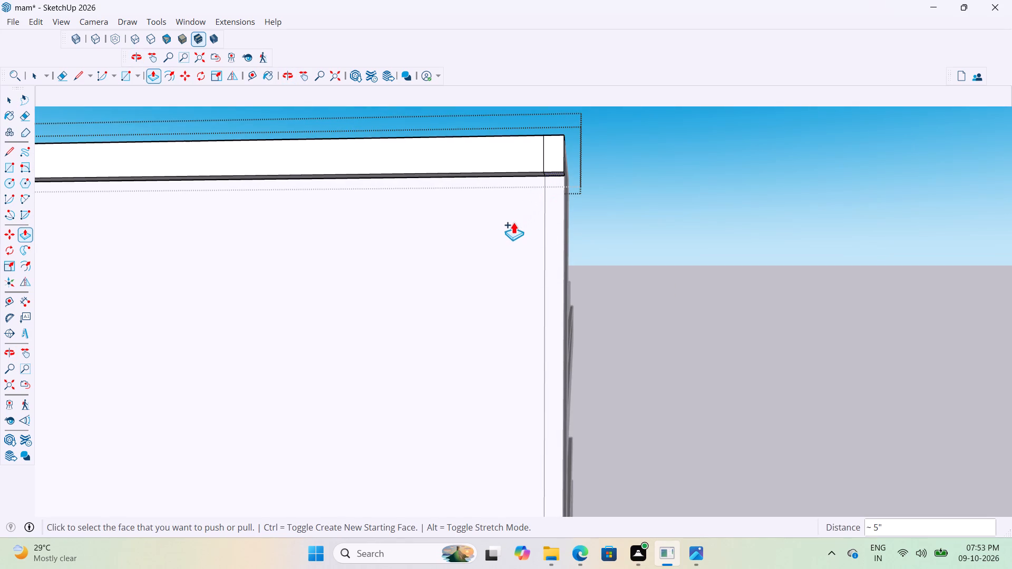
scroll(552, 181, "down", 3)
scroll(556, 183, "up", 1)
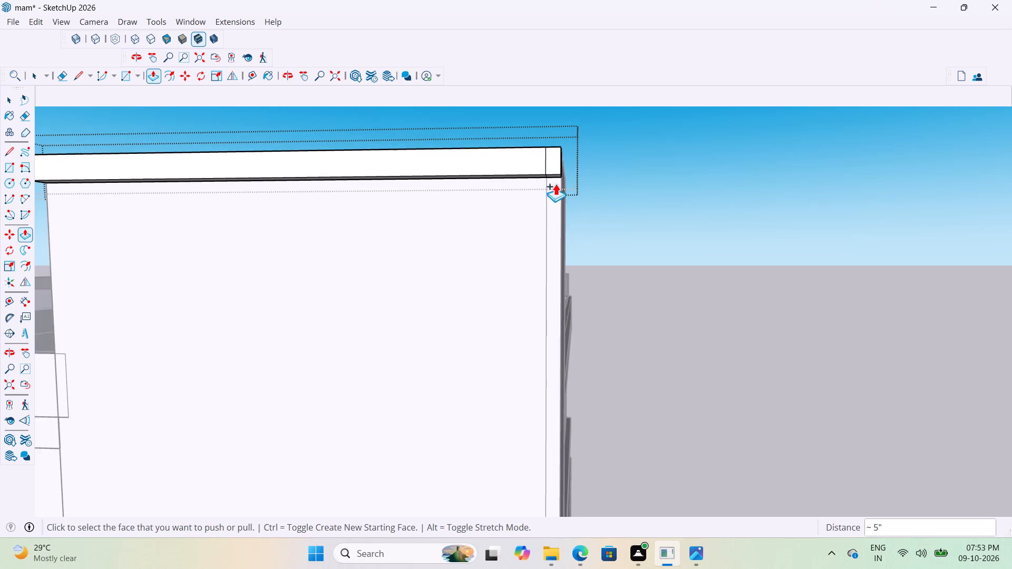
scroll(556, 183, "up", 11)
middle_click_drag(560, 150, 561, 111)
left_click(552, 169)
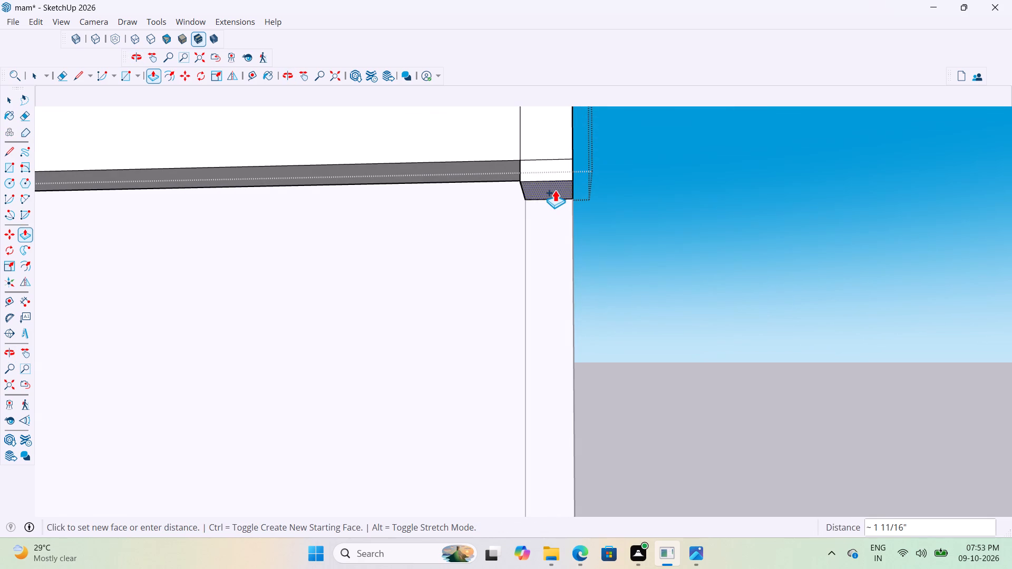
scroll(555, 190, "down", 20)
scroll(554, 194, "down", 7)
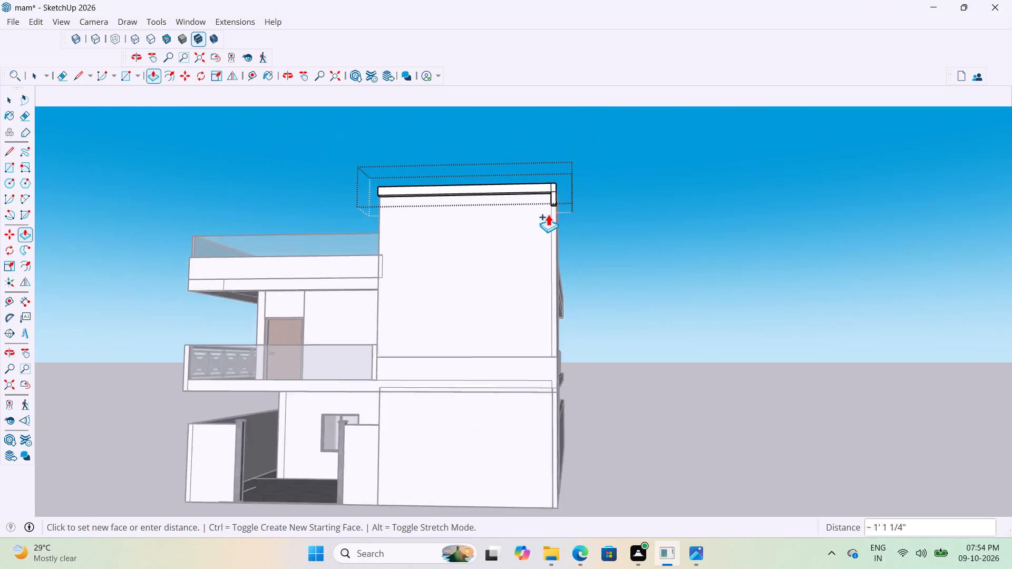
scroll(548, 214, "down", 8)
scroll(551, 303, "up", 7)
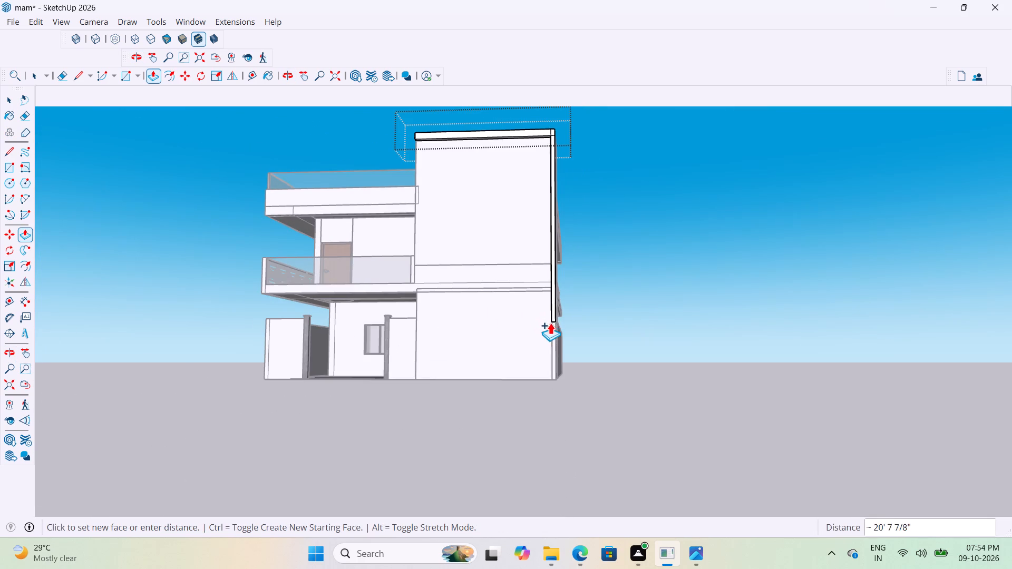
scroll(552, 308, "up", 2)
middle_click_drag(560, 301, 586, 337)
scroll(578, 315, "up", 8)
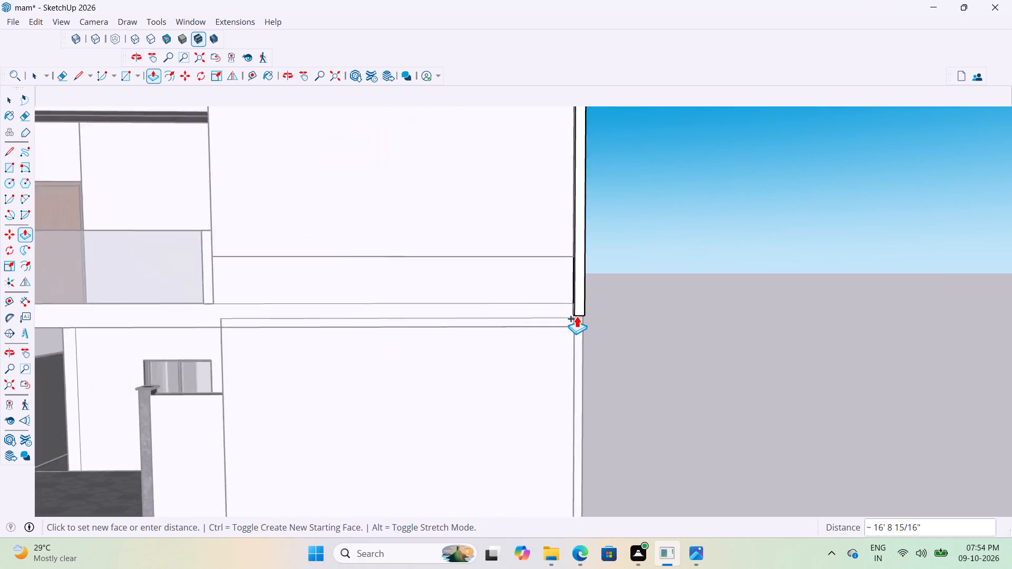
scroll(577, 316, "up", 1)
scroll(576, 317, "down", 8)
middle_click_drag(575, 330, 597, 360)
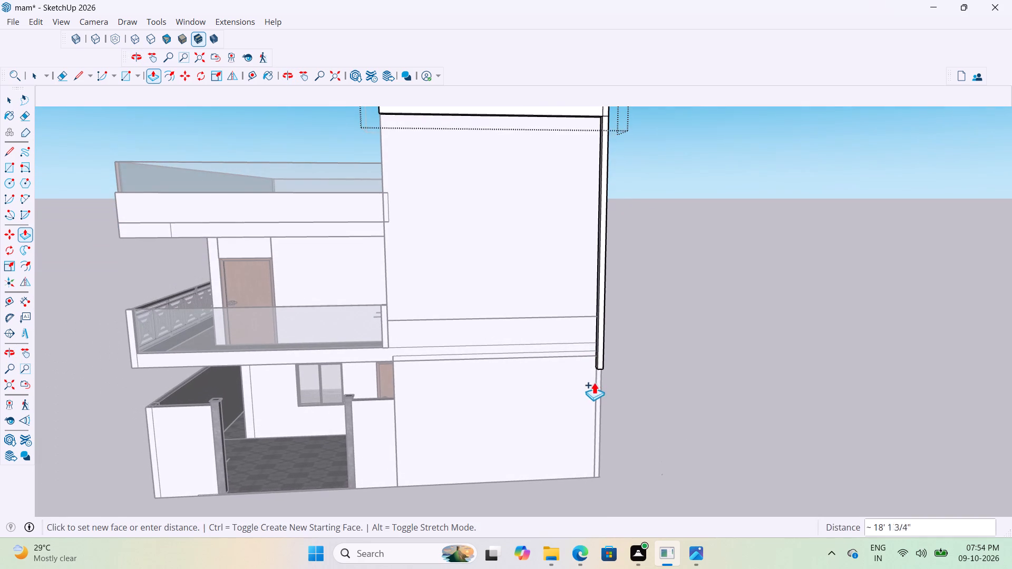
scroll(599, 376, "up", 3)
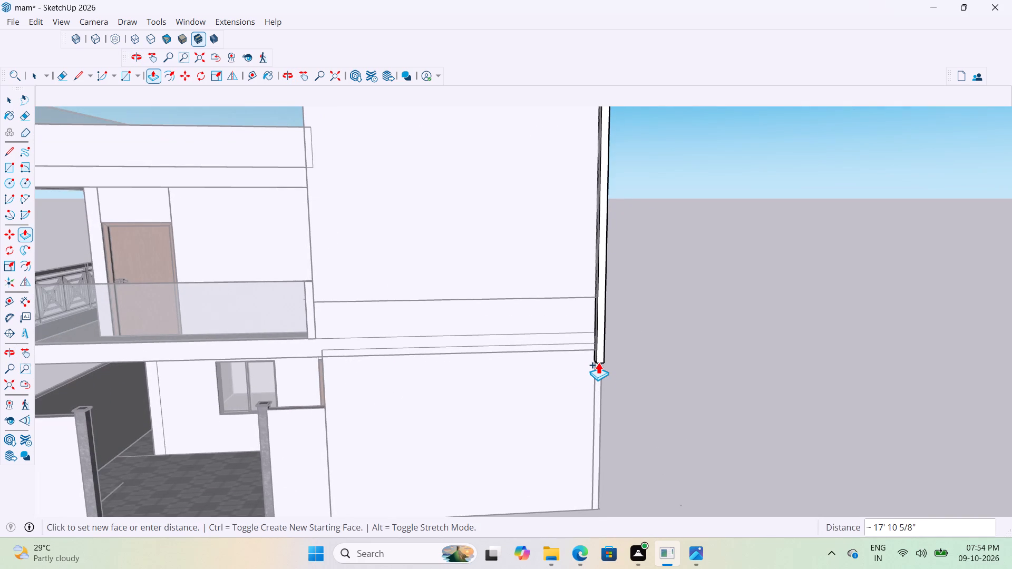
left_click(319, 408)
scroll(626, 368, "down", 4)
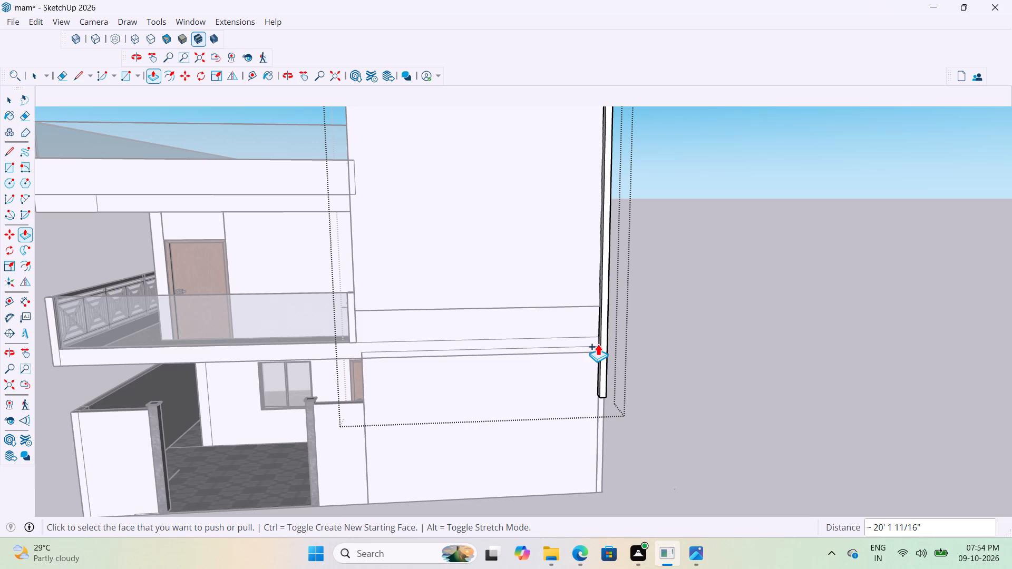
scroll(437, 411, "down", 3)
scroll(604, 238, "up", 6)
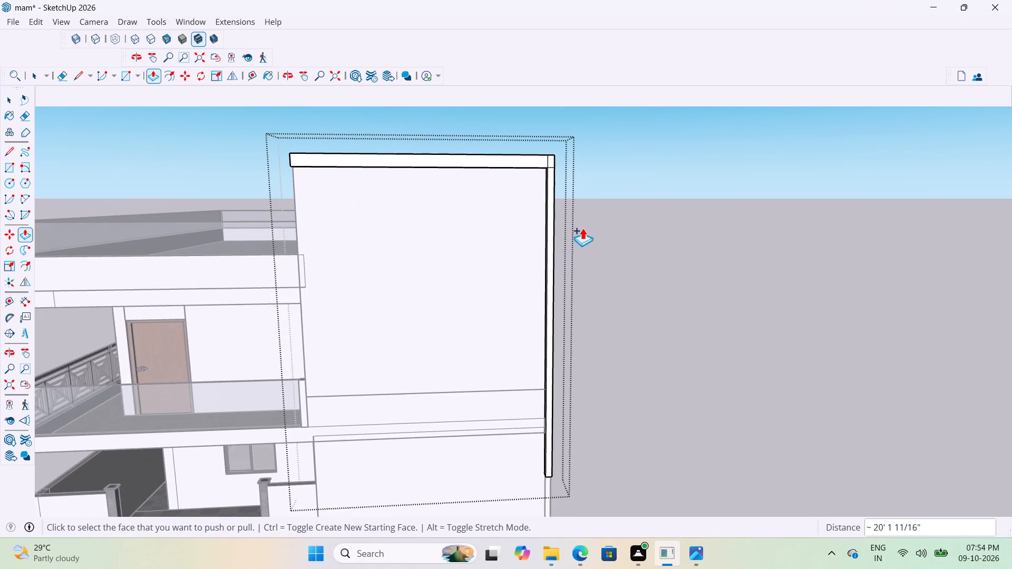
Measure how far the vertical band projects from the tower's front wall.
key("space")
scroll(567, 273, "up", 7)
scroll(514, 265, "up", 3)
key("t")
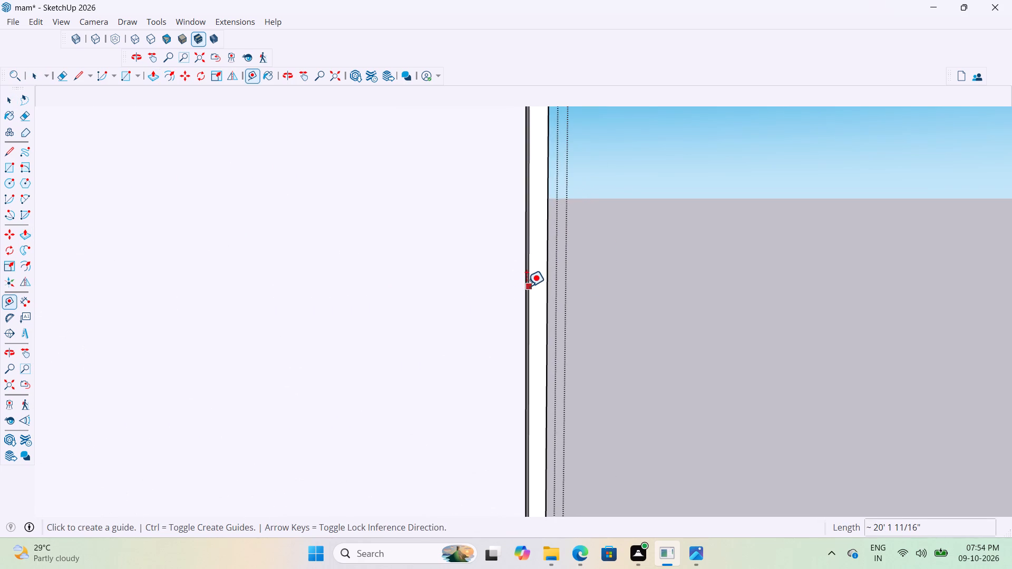
scroll(529, 287, "up", 4)
left_click(528, 272)
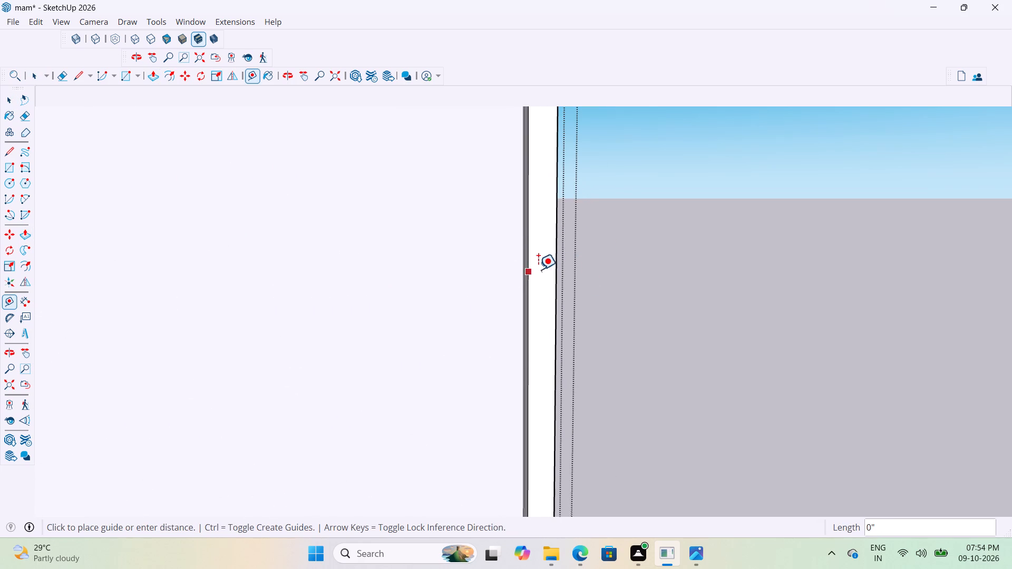
key("v")
scroll(527, 293, "down", 2)
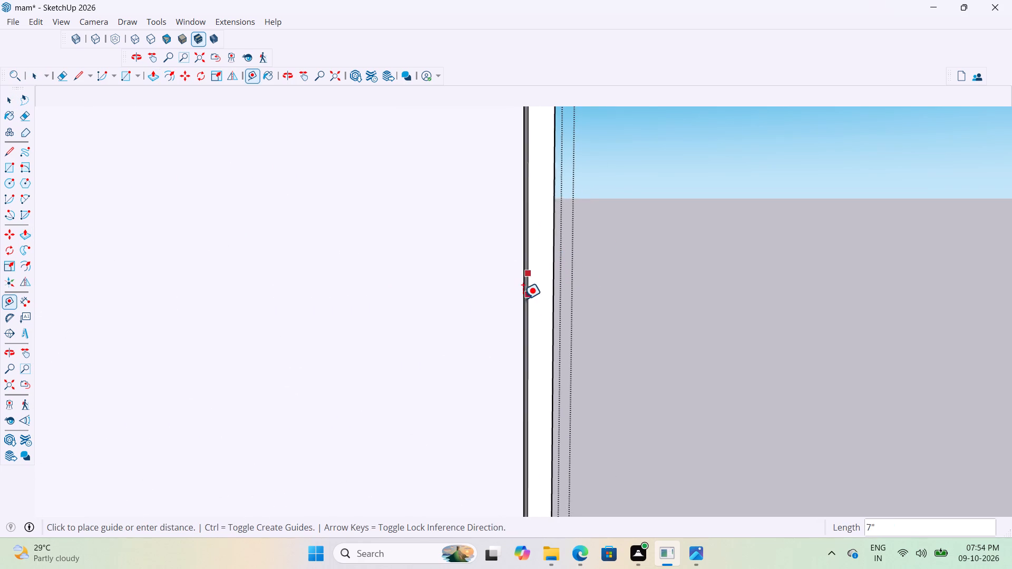
scroll(523, 299, "down", 12)
key("space")
Delete the short vertical edge dividing the top band from the corner section on the front face.
scroll(532, 188, "up", 6)
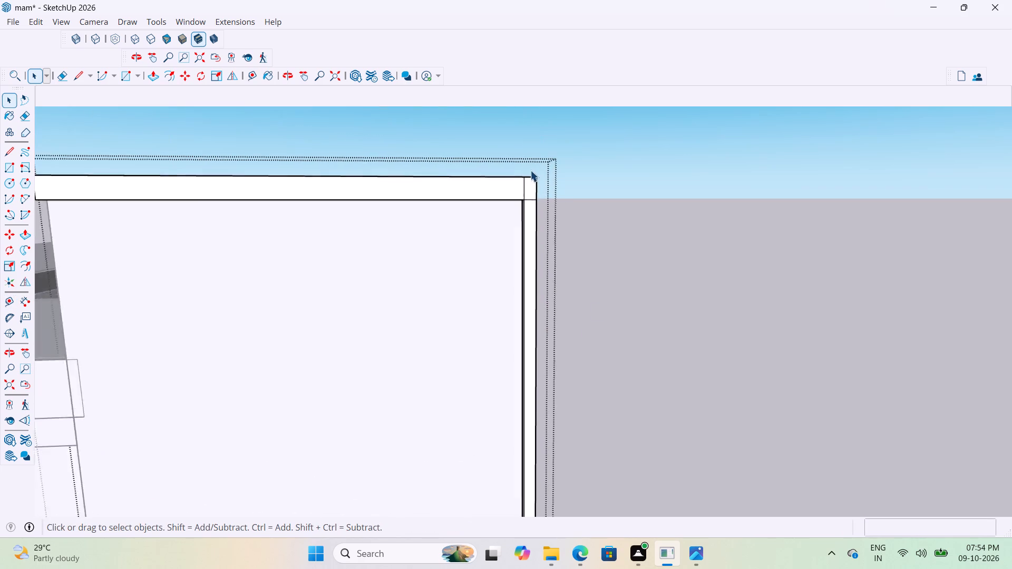
scroll(530, 170, "up", 10)
scroll(517, 204, "down", 8)
middle_click_drag(561, 243, 478, 285)
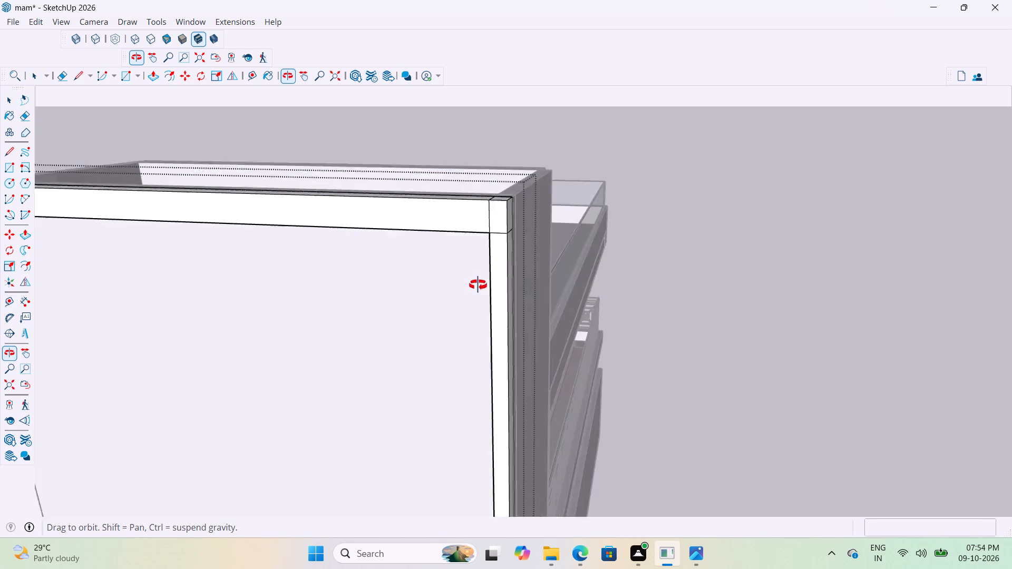
middle_click_drag(478, 285, 410, 324)
scroll(527, 276, "down", 5)
scroll(483, 302, "up", 1)
middle_click_drag(494, 291, 682, 220)
scroll(508, 220, "down", 5)
scroll(607, 178, "up", 9)
scroll(610, 181, "down", 5)
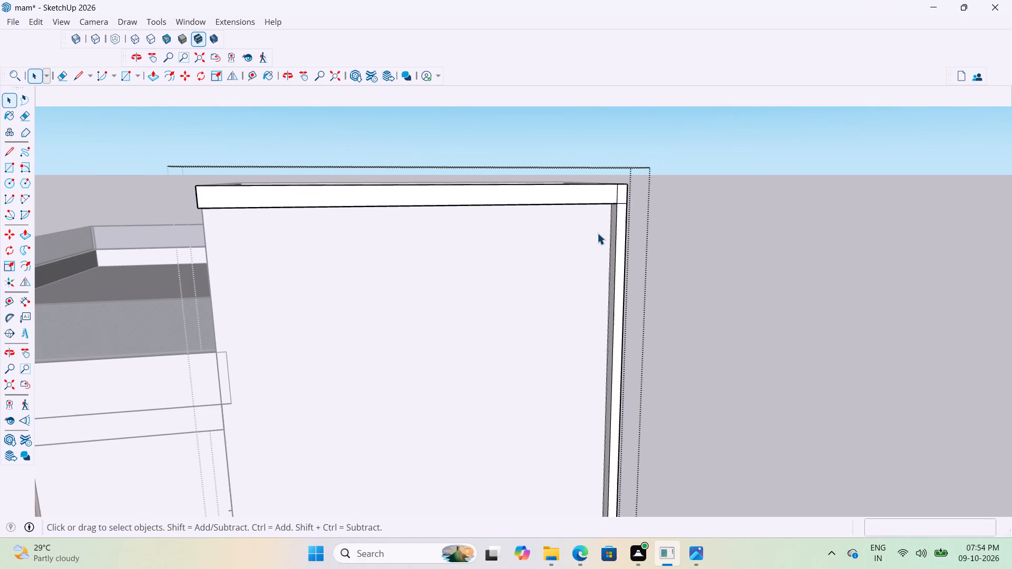
scroll(625, 201, "up", 14)
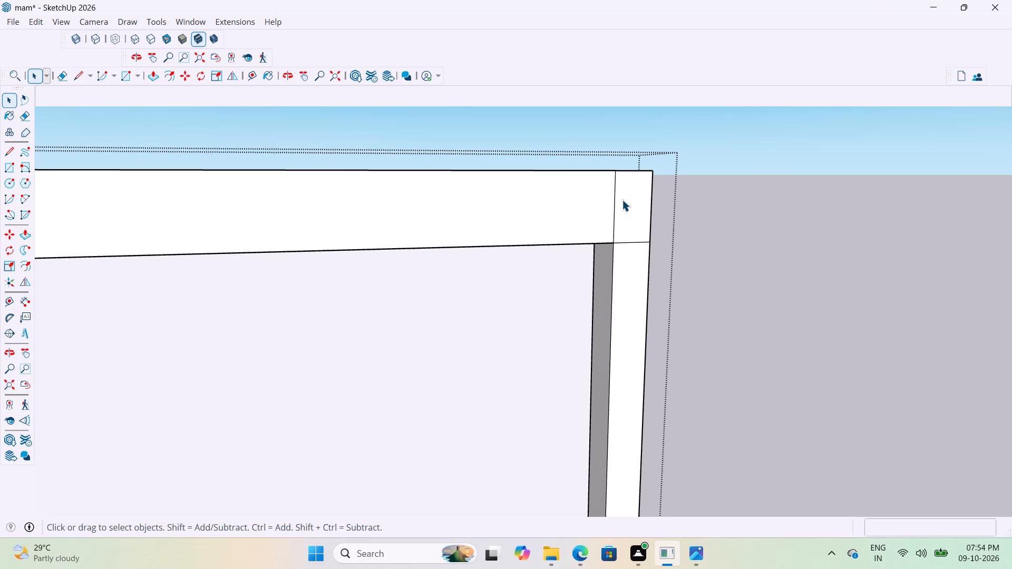
left_click(616, 213)
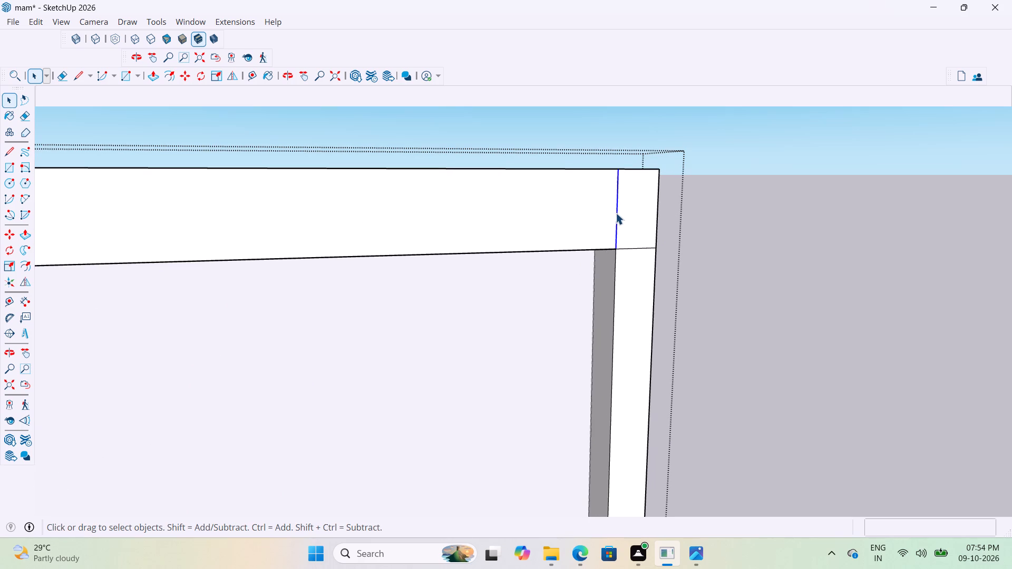
key("Delete")
scroll(615, 211, "down", 9)
middle_click_drag(617, 244, 536, 254)
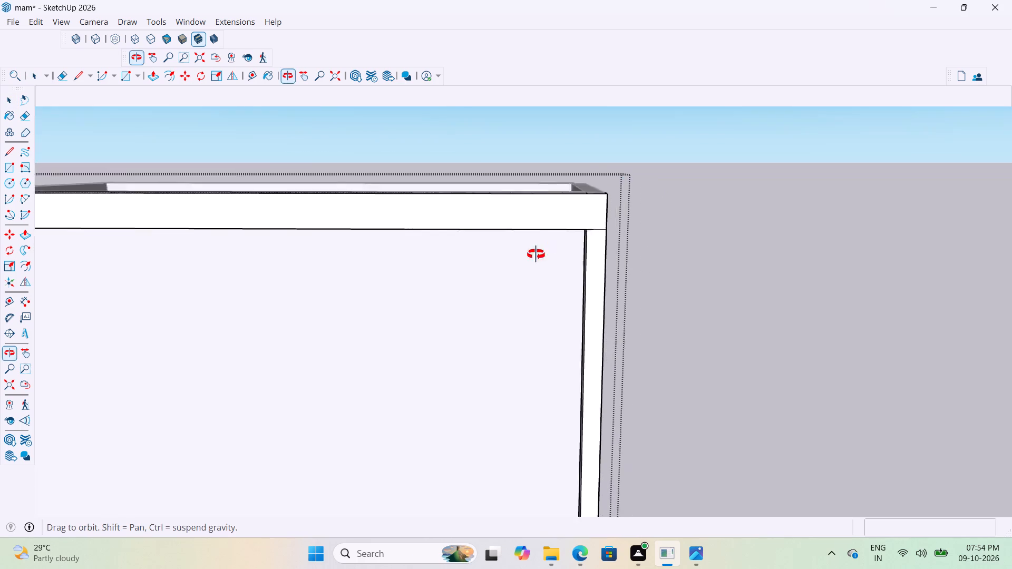
middle_click_drag(536, 254, 518, 264)
scroll(697, 240, "down", 5)
left_click(722, 250)
Examine the L-shaped band along the top and outer edge of the tower's front wall, including its inner corner, from several angles.
scroll(517, 189, "down", 5)
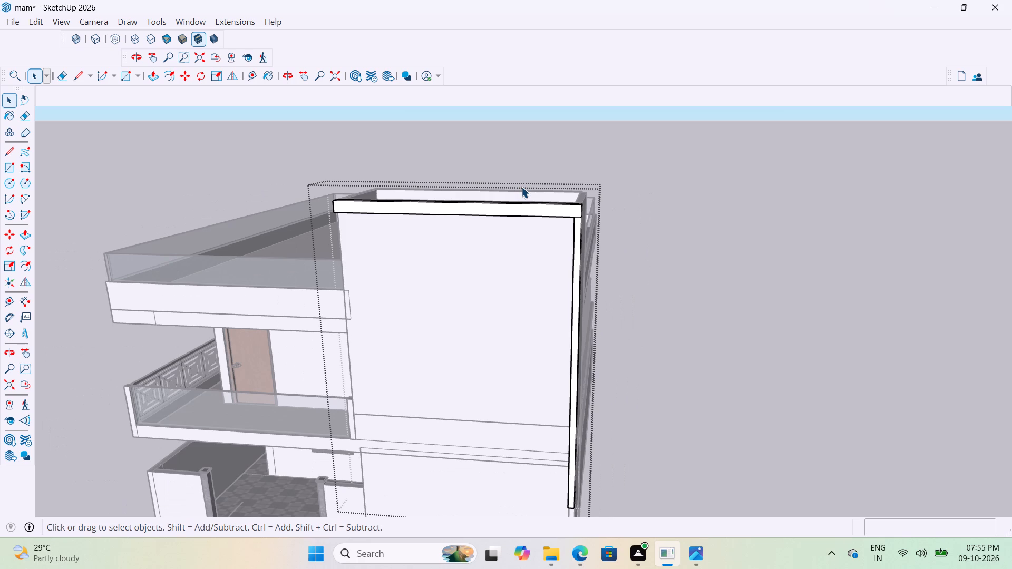
scroll(521, 187, "down", 4)
scroll(521, 260, "down", 3)
middle_click_drag(514, 299, 596, 269)
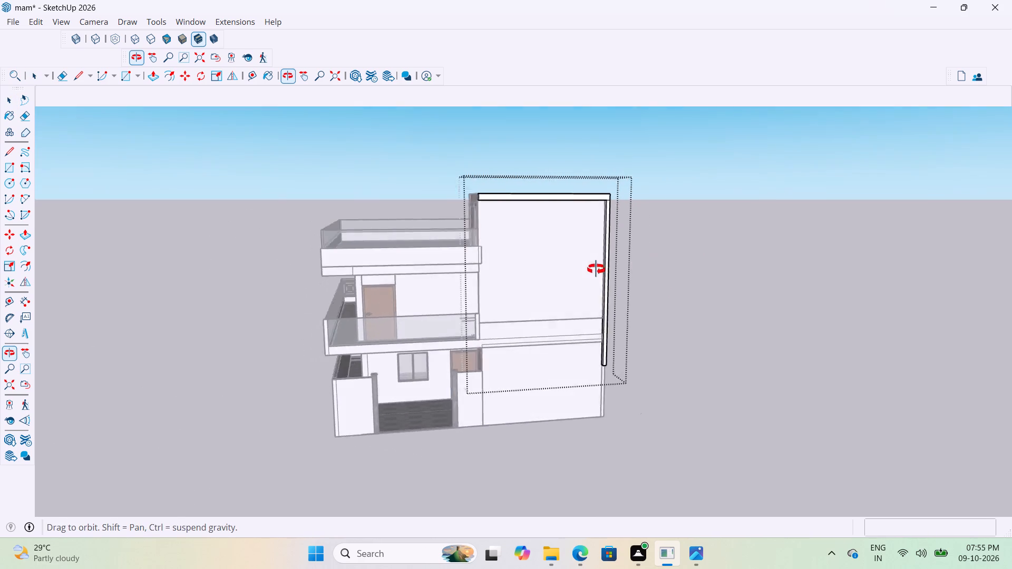
middle_click_drag(596, 269, 580, 267)
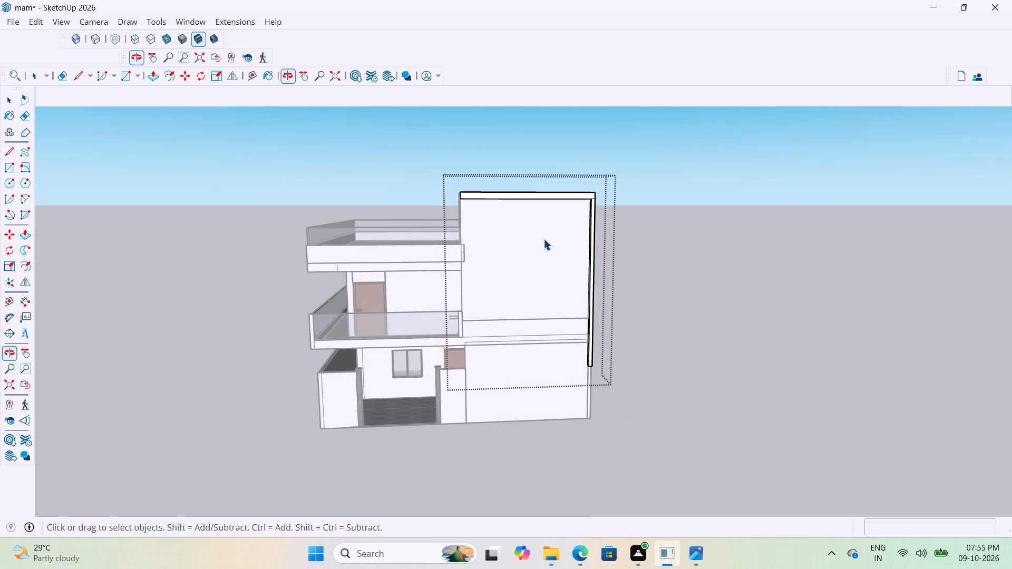
scroll(543, 208, "up", 6)
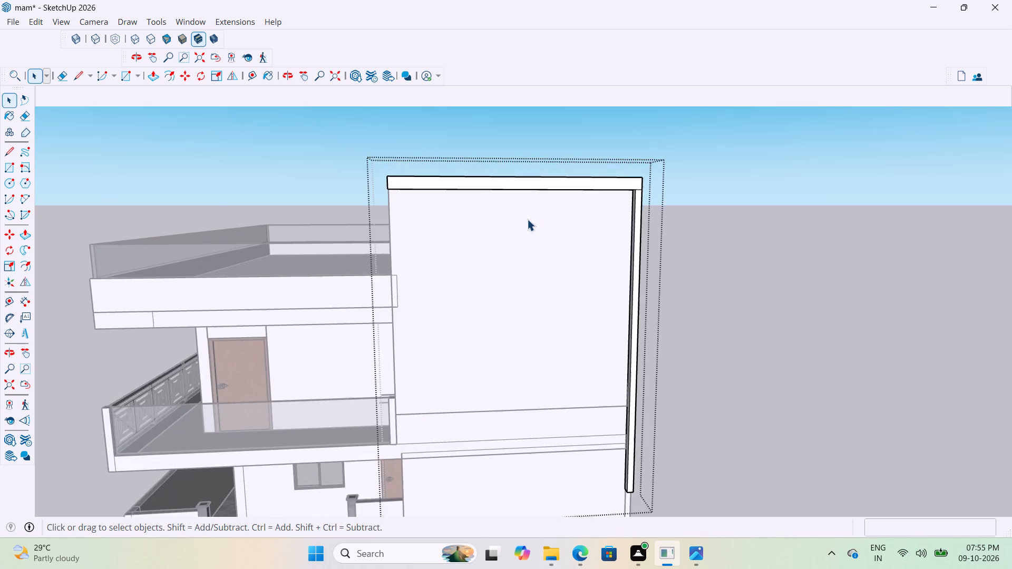
middle_click_drag(527, 219, 510, 220)
scroll(481, 208, "down", 9)
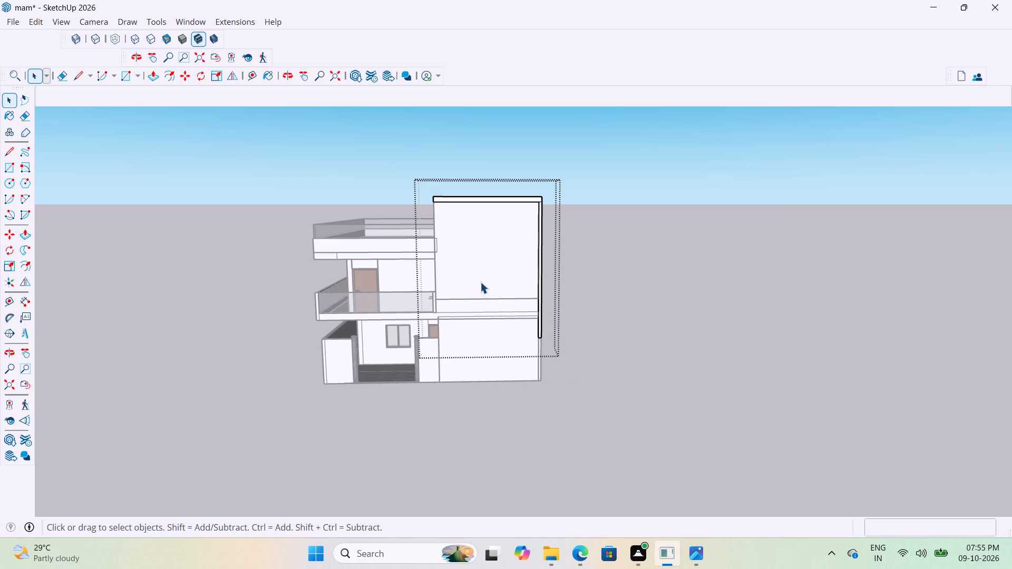
scroll(540, 250, "down", 2)
scroll(538, 223, "up", 17)
middle_click_drag(556, 186, 637, 176)
scroll(610, 193, "up", 2)
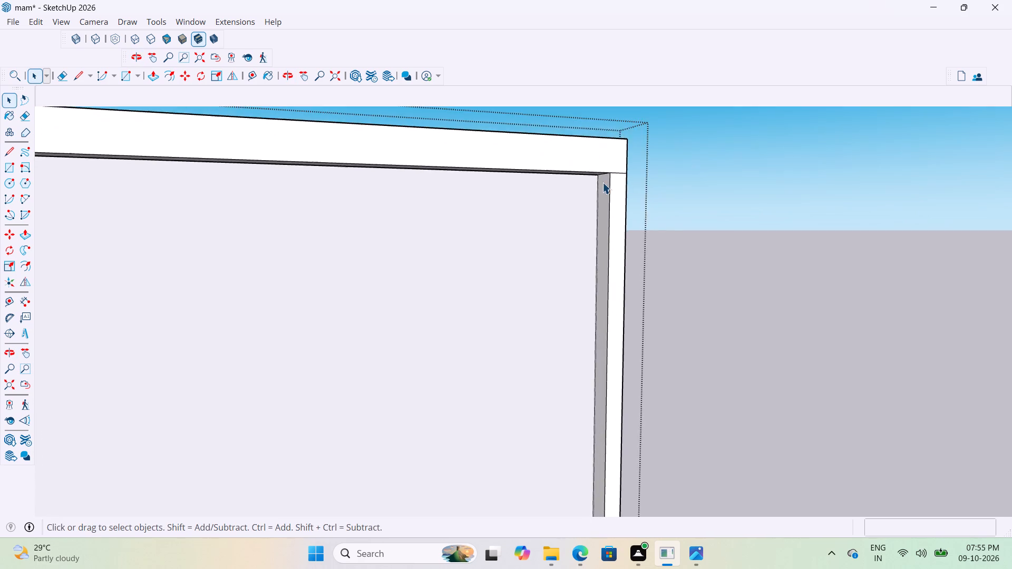
scroll(602, 182, "up", 9)
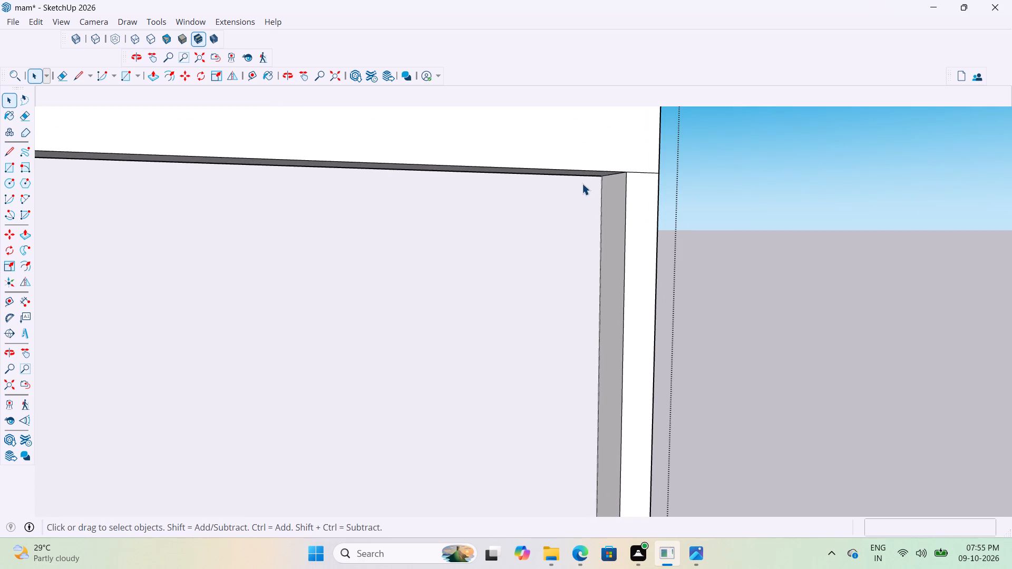
scroll(570, 192, "down", 4)
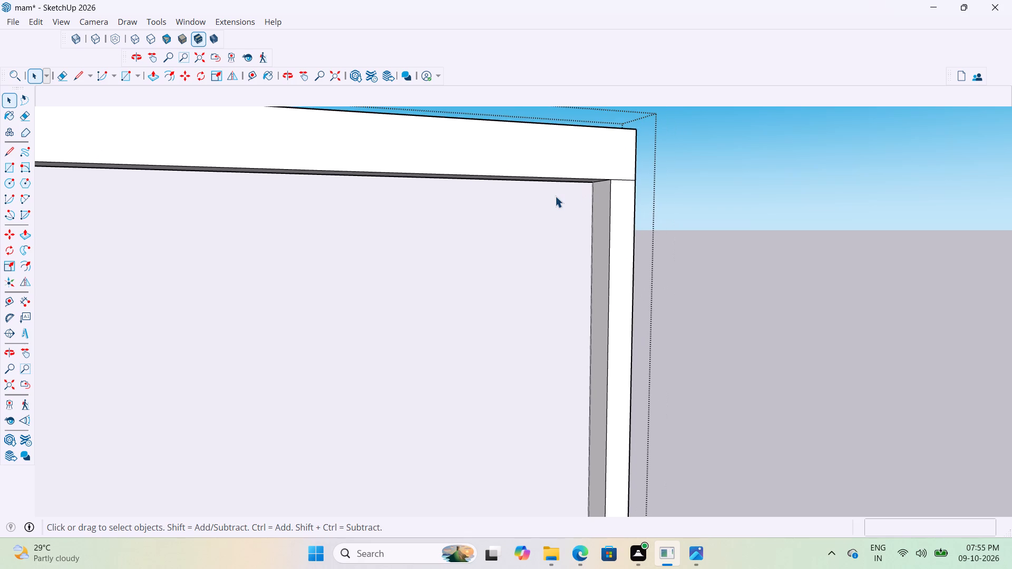
scroll(592, 195, "down", 13)
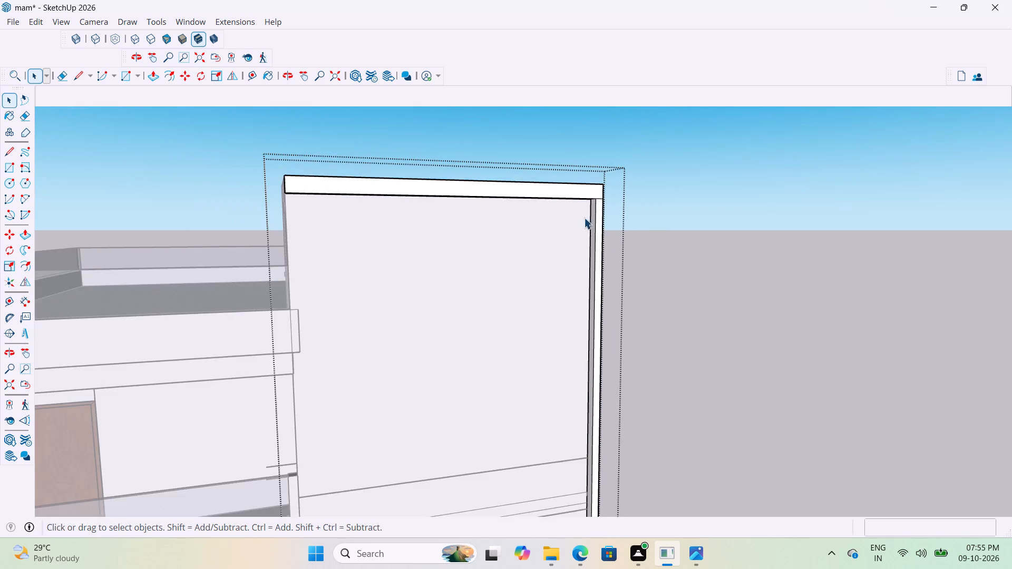
scroll(582, 218, "down", 5)
Draw a 4' by 4' rectangle on the tower's front wall from the inner corner where the top band meets the vertical band.
middle_click_drag(573, 243, 513, 269)
scroll(545, 256, "up", 7)
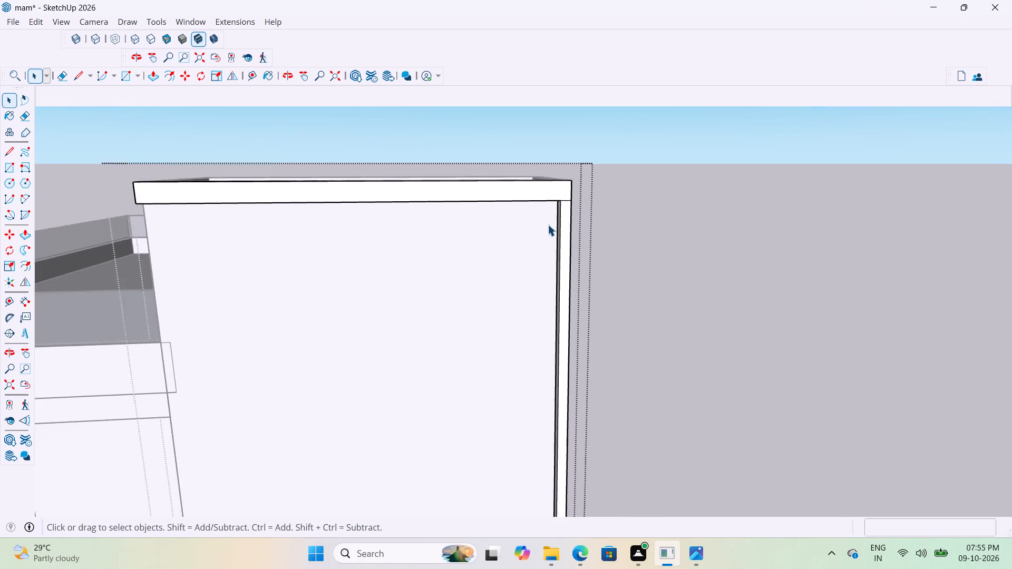
scroll(548, 224, "up", 3)
middle_click_drag(565, 193, 688, 135)
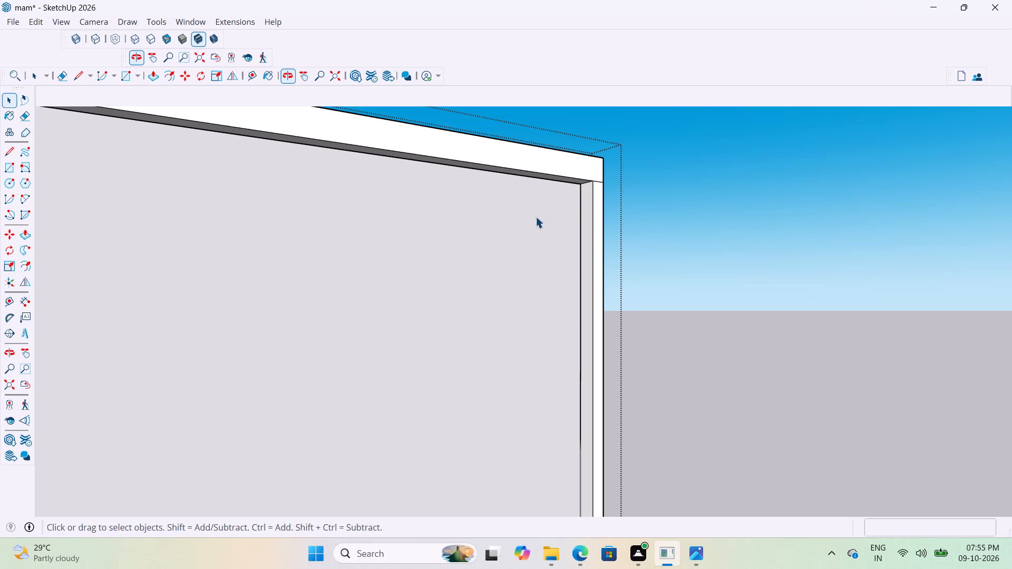
key("r")
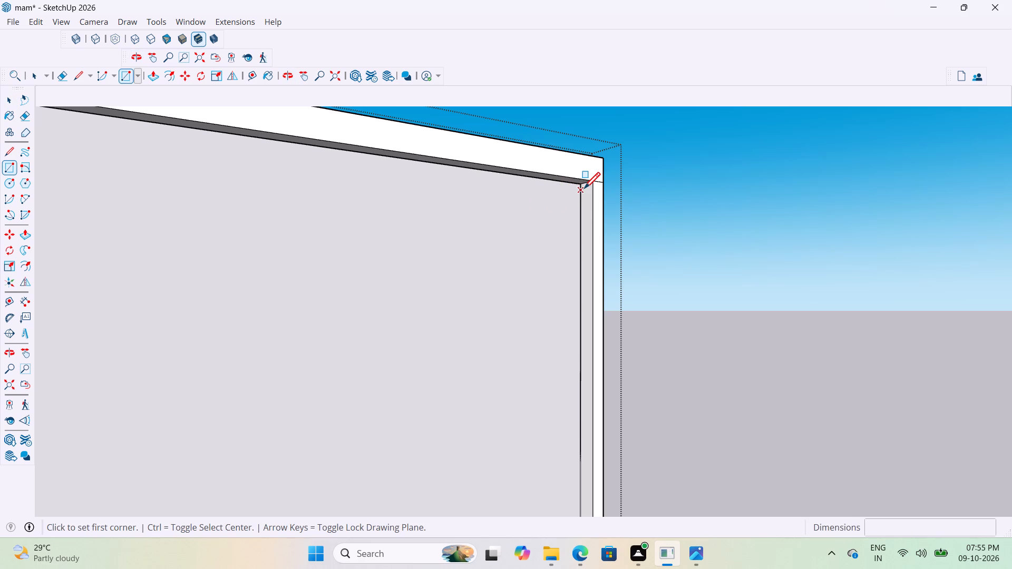
left_click(584, 188)
scroll(461, 258, "down", 4)
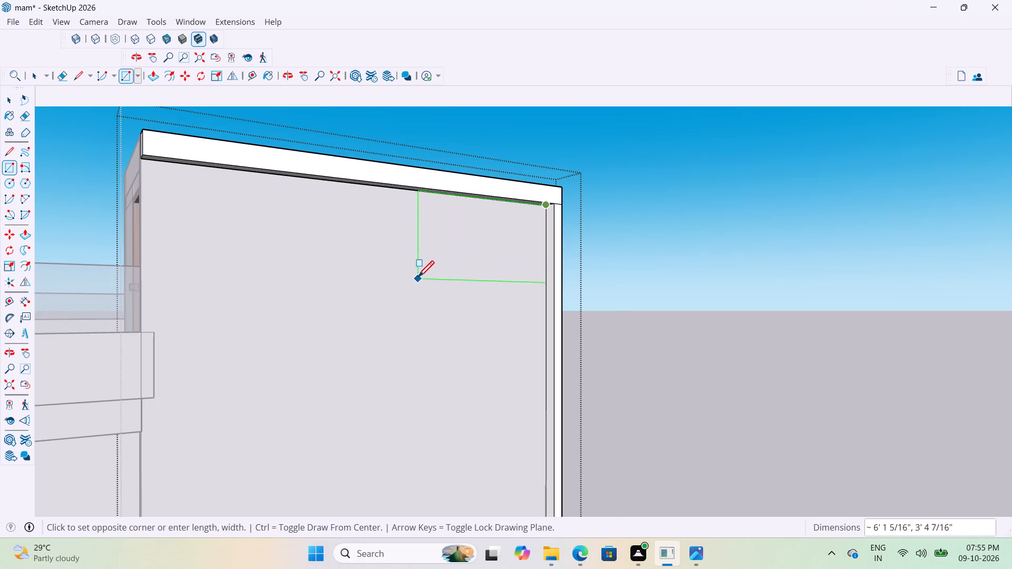
scroll(418, 279, "up", 3)
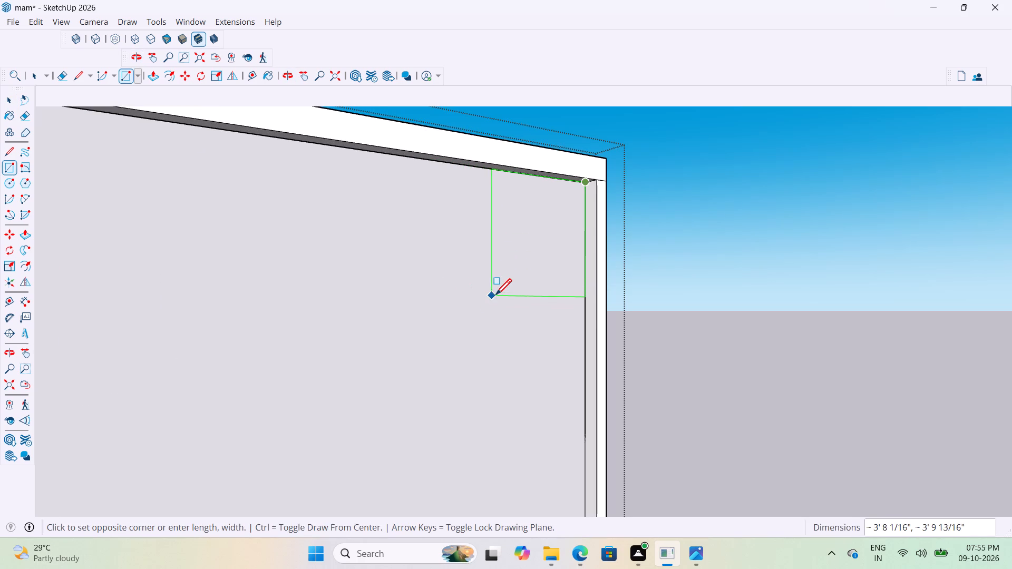
scroll(498, 296, "up", 2)
middle_click_drag(531, 273, 608, 298)
scroll(644, 224, "up", 8)
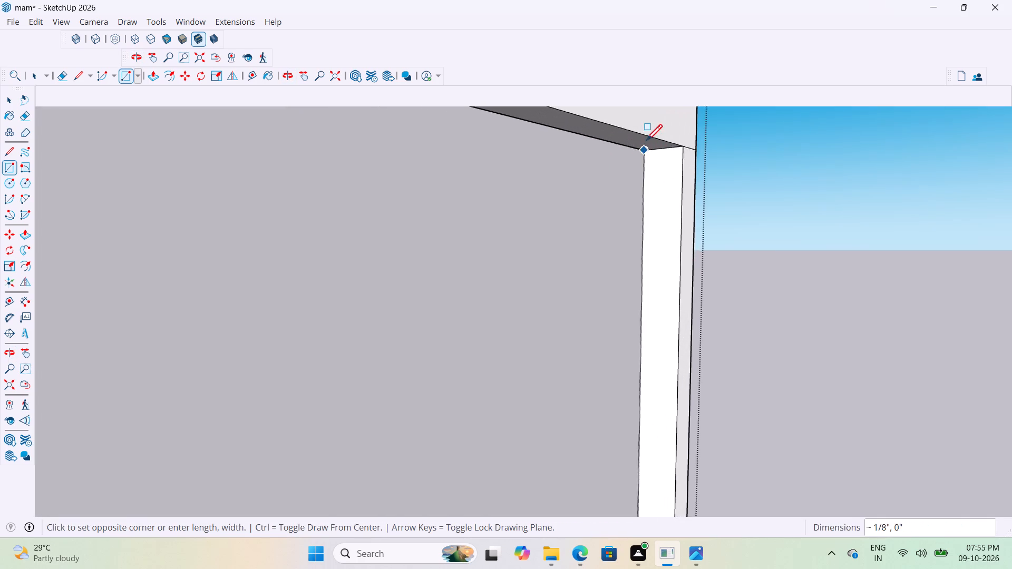
scroll(646, 142, "up", 8)
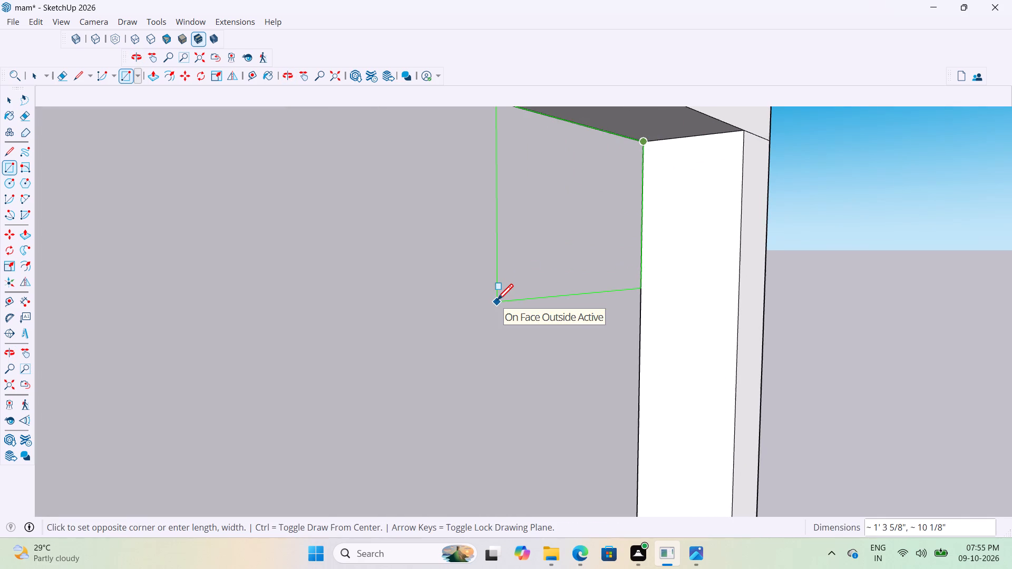
scroll(497, 302, "down", 8)
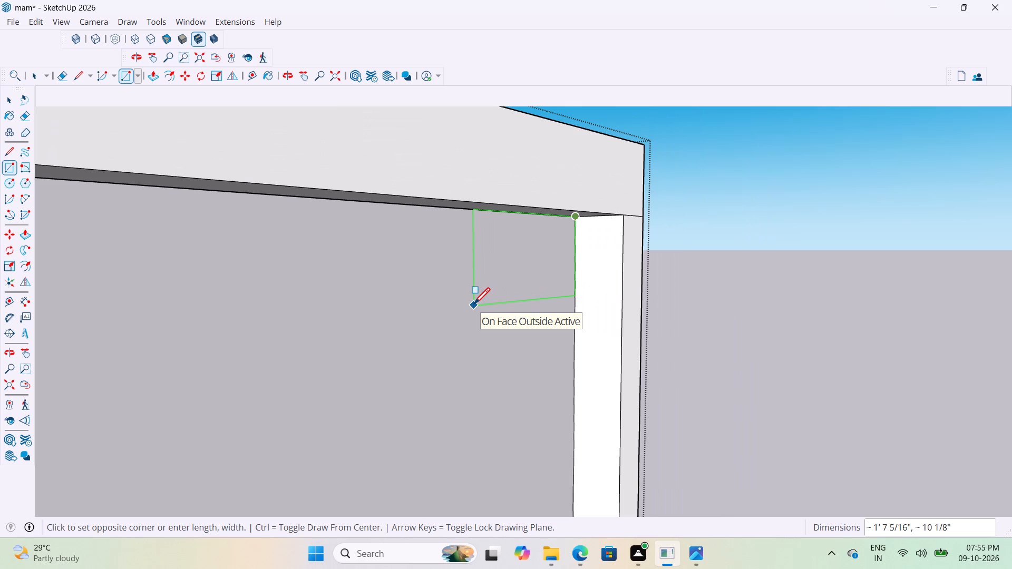
scroll(472, 322, "down", 12)
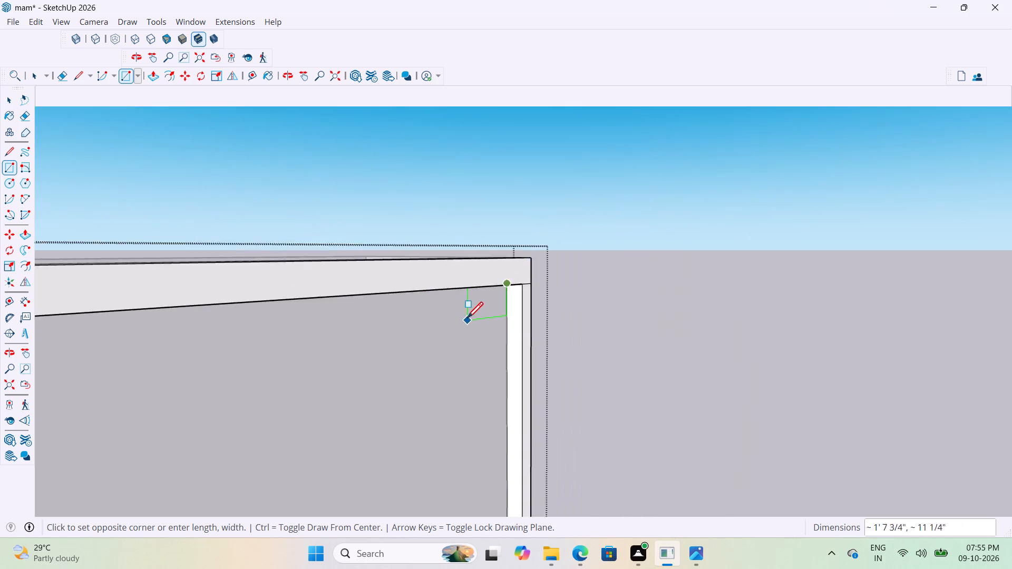
scroll(467, 320, "down", 5)
middle_click_drag(451, 318, 447, 269)
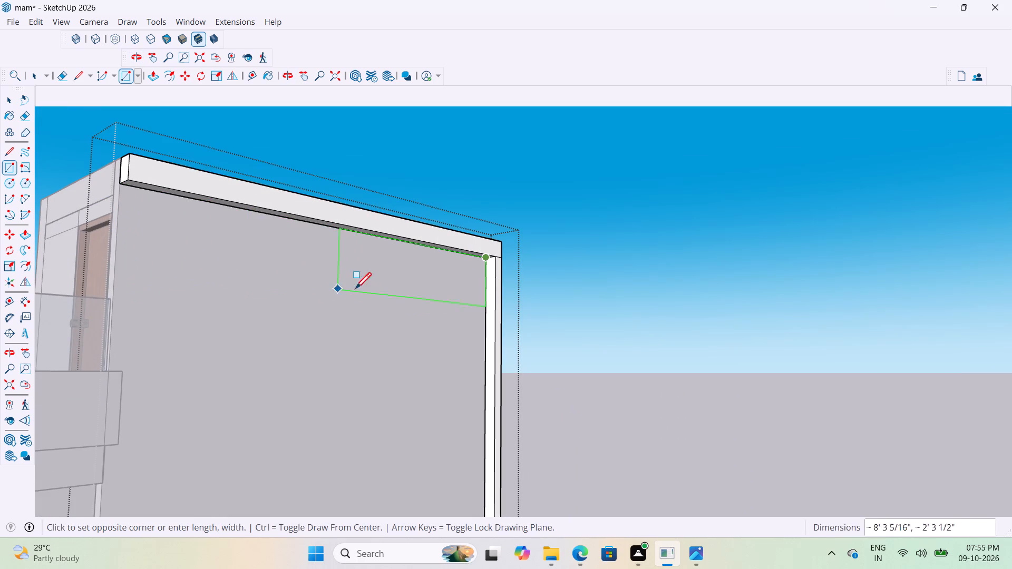
scroll(397, 299, "up", 7)
middle_click_drag(416, 301, 412, 323)
scroll(405, 324, "down", 11)
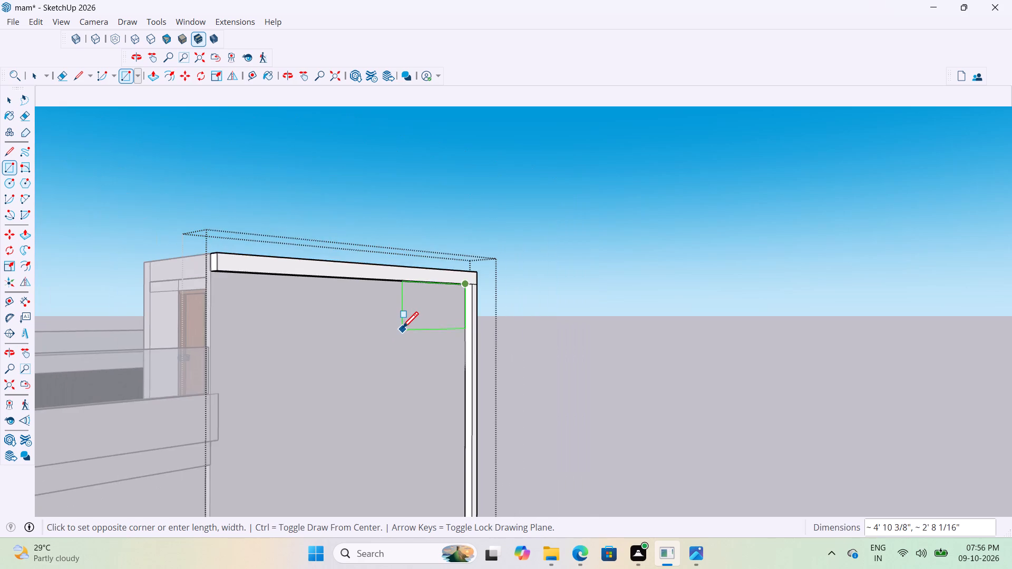
middle_click_drag(402, 330, 402, 349)
scroll(404, 365, "up", 5)
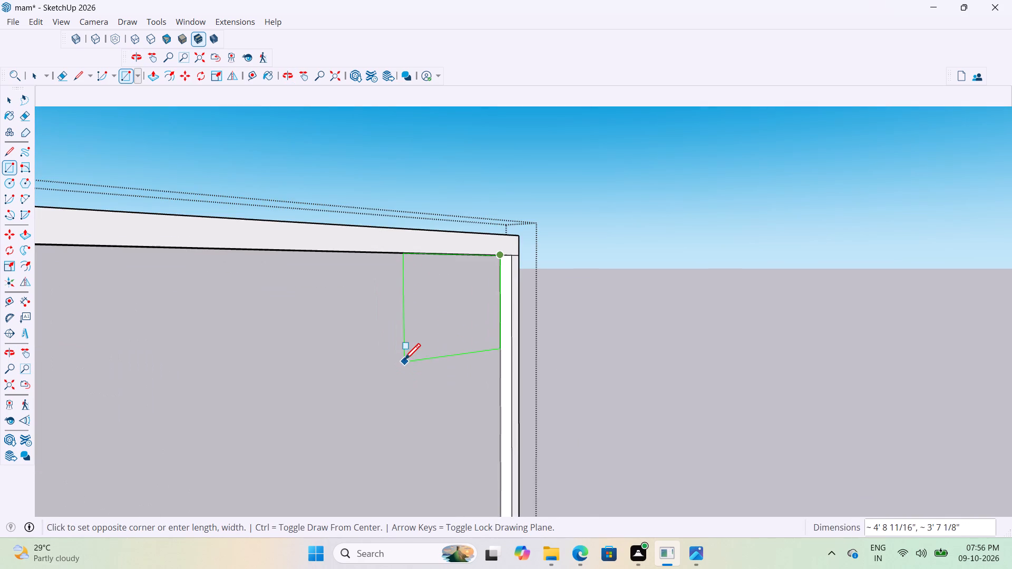
scroll(403, 355, "down", 17)
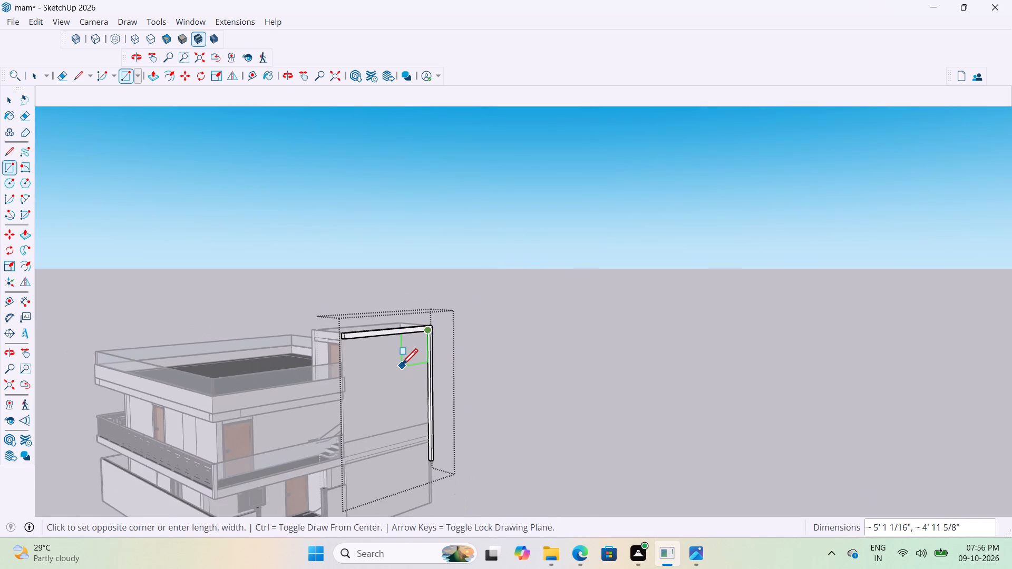
scroll(402, 367, "up", 6)
scroll(397, 344, "down", 9)
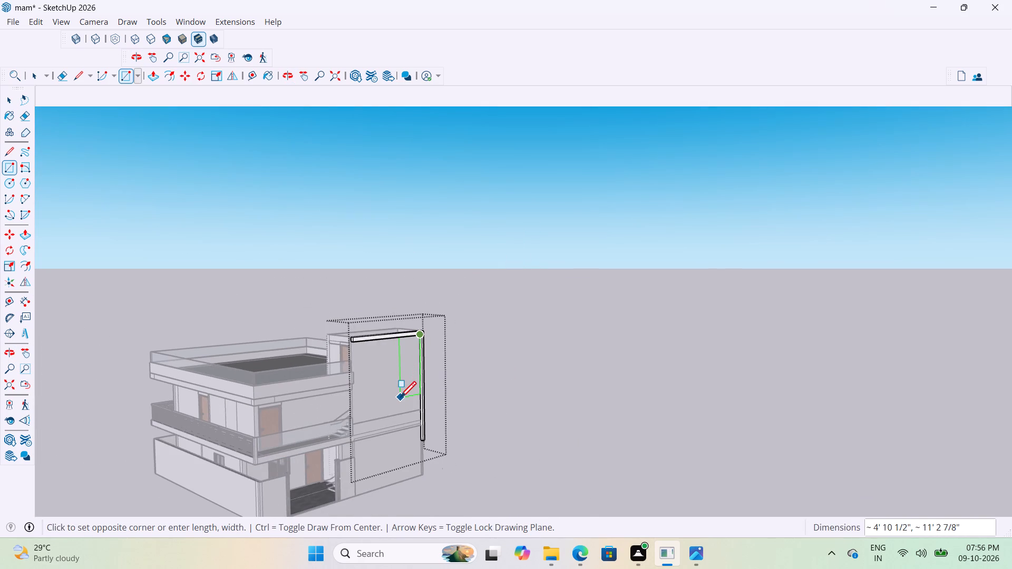
scroll(400, 402, "up", 11)
scroll(400, 400, "down", 5)
scroll(413, 397, "up", 12)
scroll(408, 395, "down", 6)
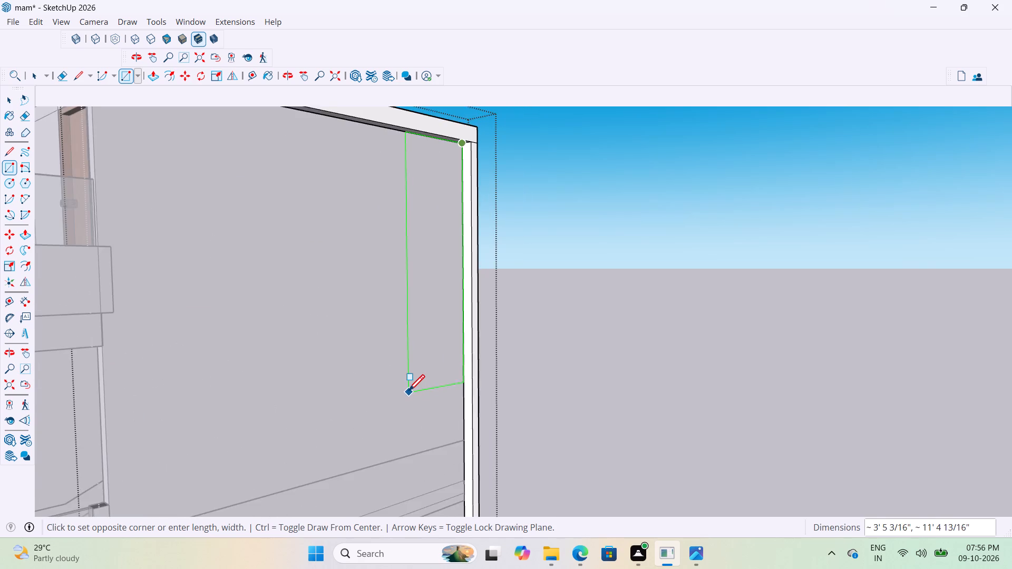
scroll(408, 393, "down", 8)
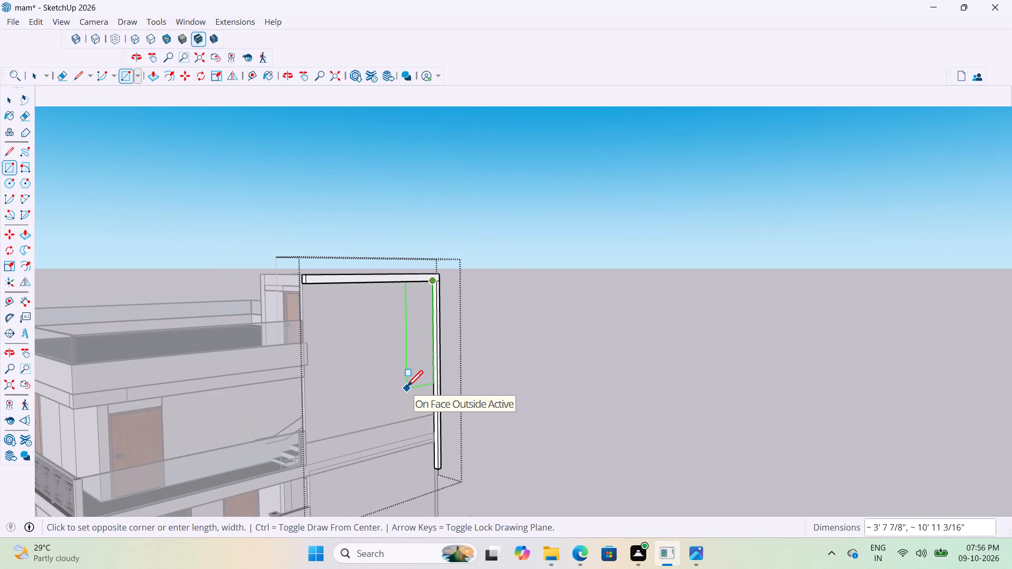
scroll(407, 387, "up", 4)
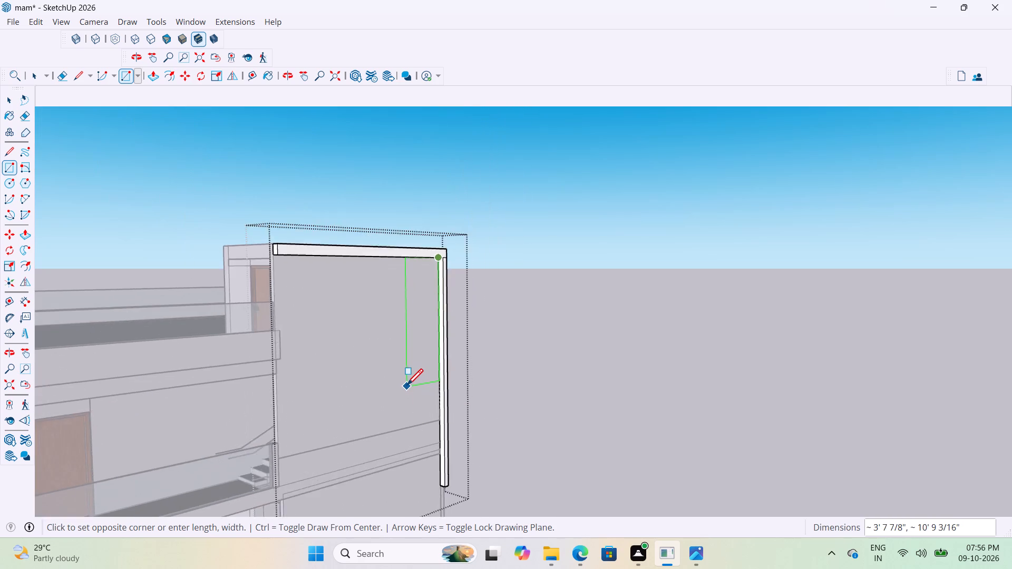
scroll(407, 387, "up", 3)
middle_click_drag(407, 387, 443, 388)
scroll(443, 360, "up", 6)
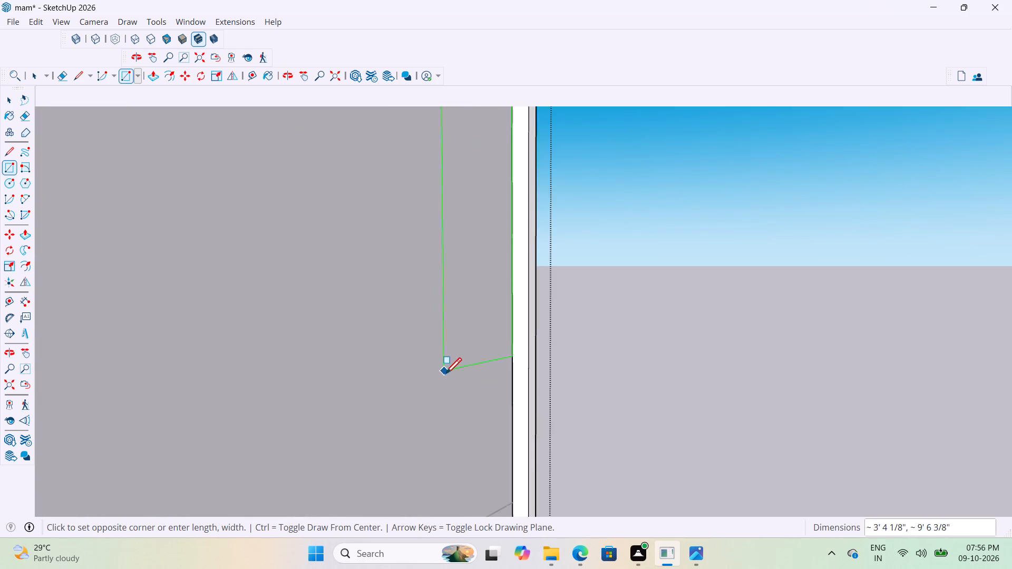
scroll(454, 388, "down", 8)
scroll(460, 382, "up", 6)
middle_click_drag(458, 371, 465, 397)
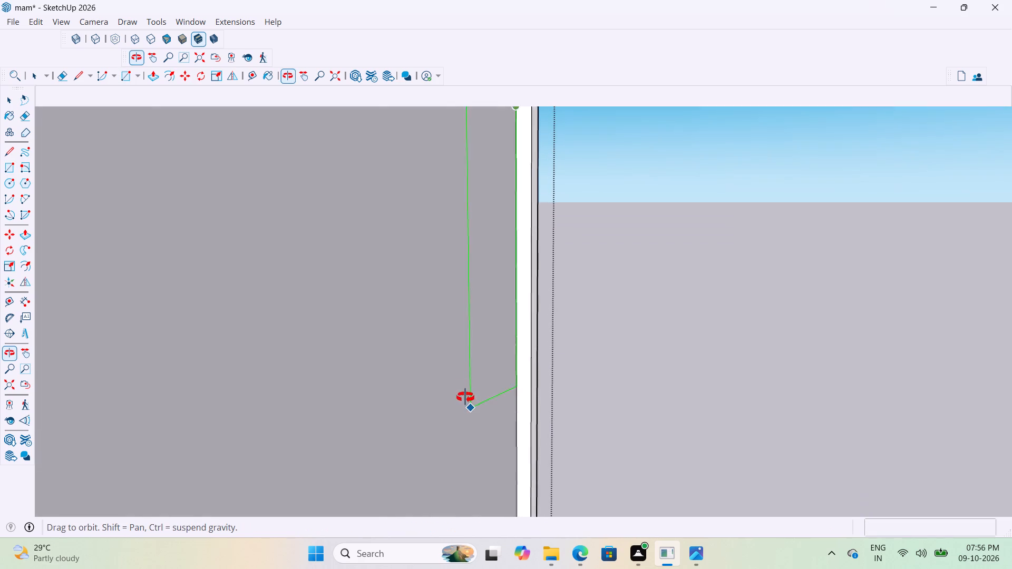
middle_click_drag(465, 397, 464, 400)
scroll(463, 413, "down", 6)
scroll(456, 376, "up", 2)
middle_click_drag(457, 362, 466, 330)
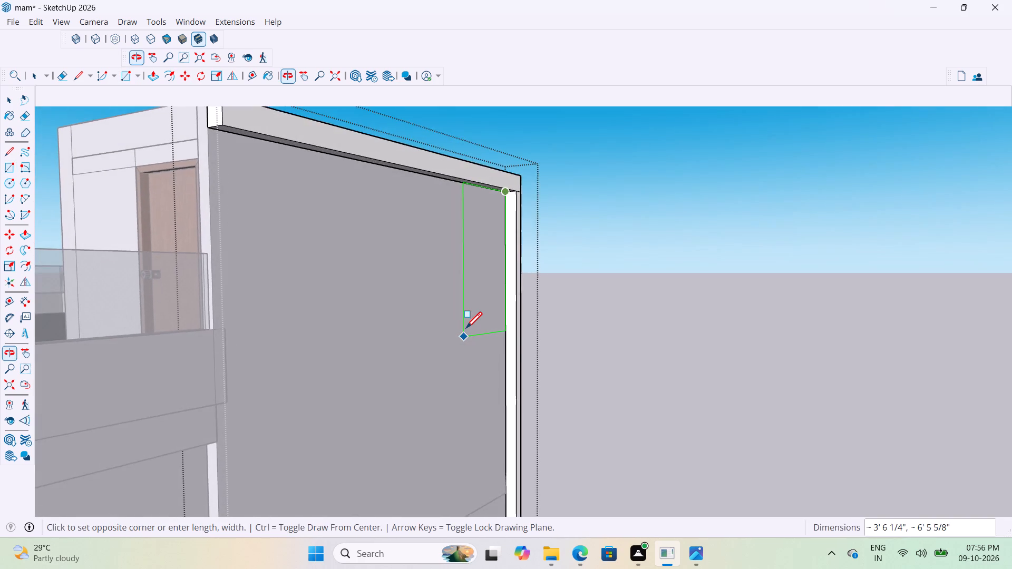
scroll(466, 330, "up", 3)
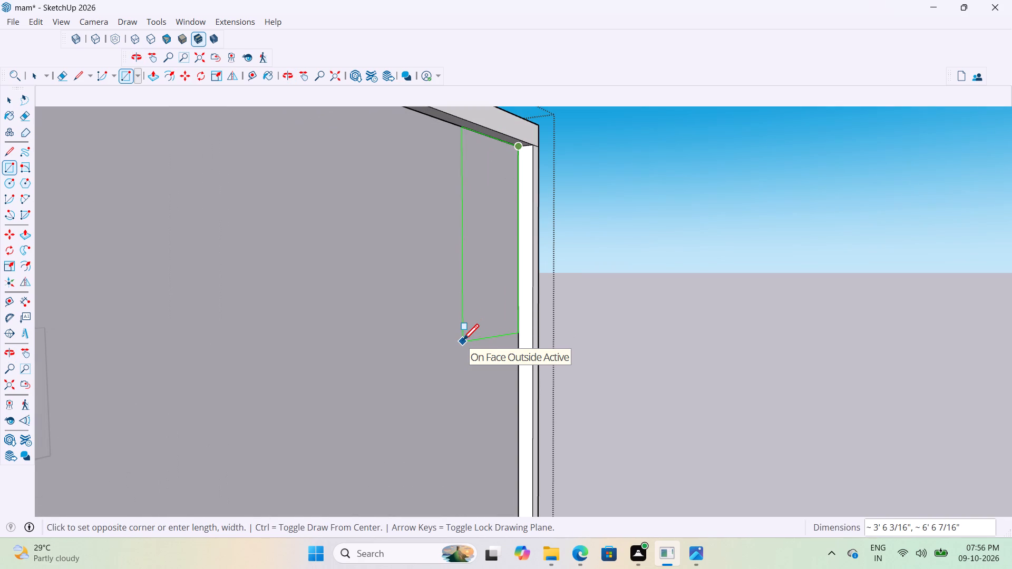
type("4'")
type(",4'")
key("Return")
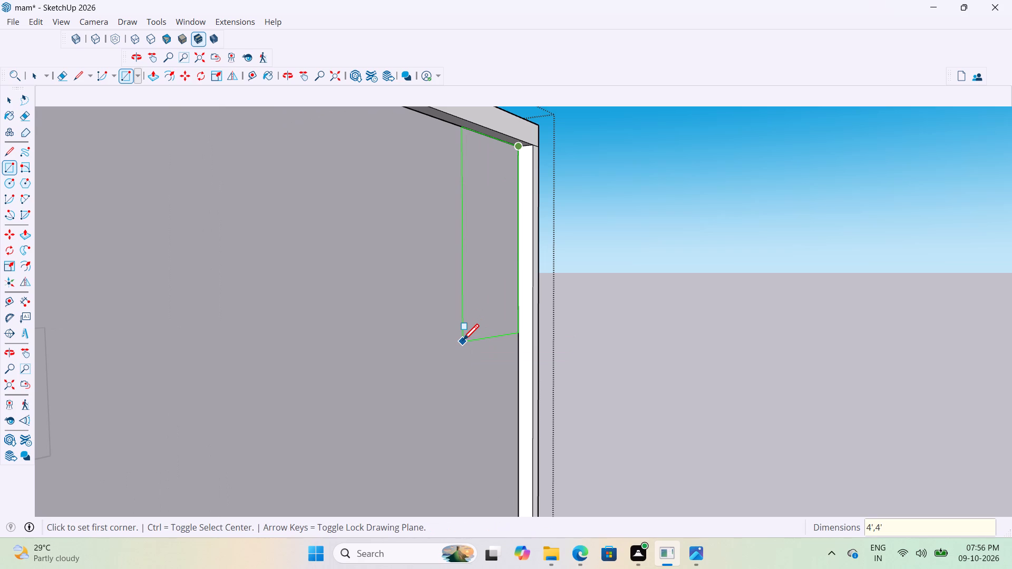
Make the 4' square and its edges into a group.
scroll(486, 128, "down", 4)
middle_click_drag(488, 254, 382, 304)
scroll(394, 244, "up", 4)
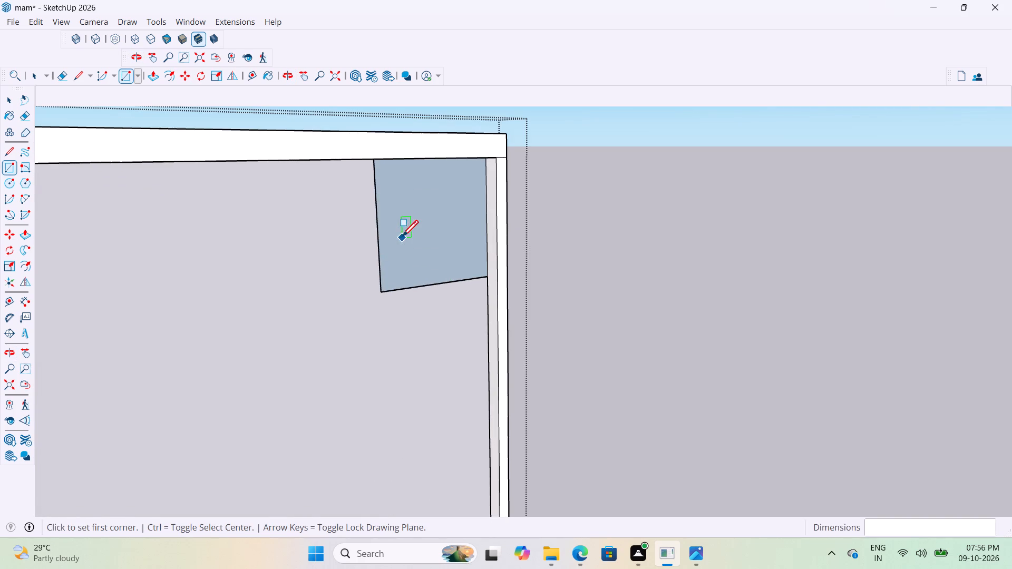
key("space")
double_click(402, 238)
right_click(402, 238)
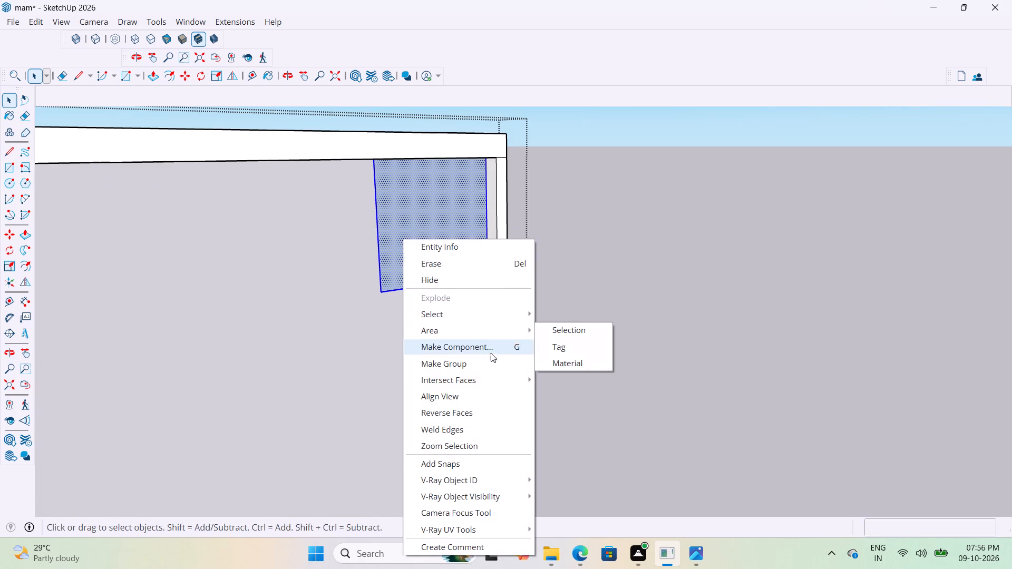
left_click(486, 359)
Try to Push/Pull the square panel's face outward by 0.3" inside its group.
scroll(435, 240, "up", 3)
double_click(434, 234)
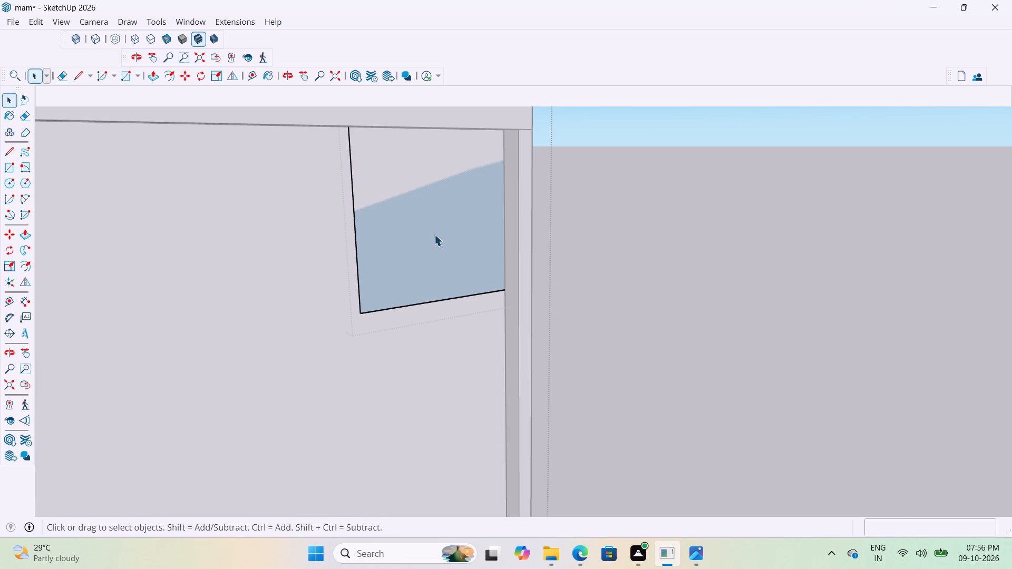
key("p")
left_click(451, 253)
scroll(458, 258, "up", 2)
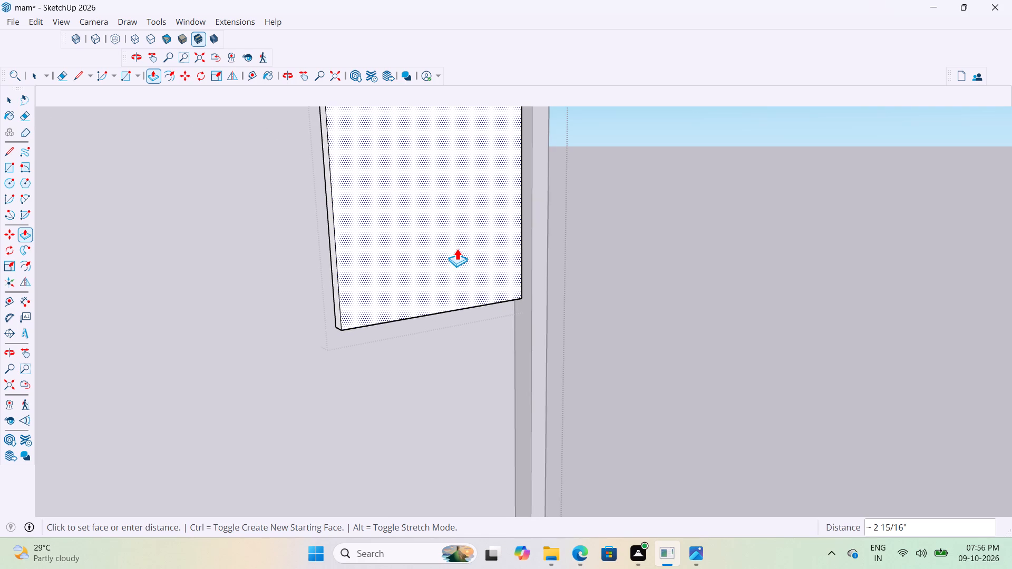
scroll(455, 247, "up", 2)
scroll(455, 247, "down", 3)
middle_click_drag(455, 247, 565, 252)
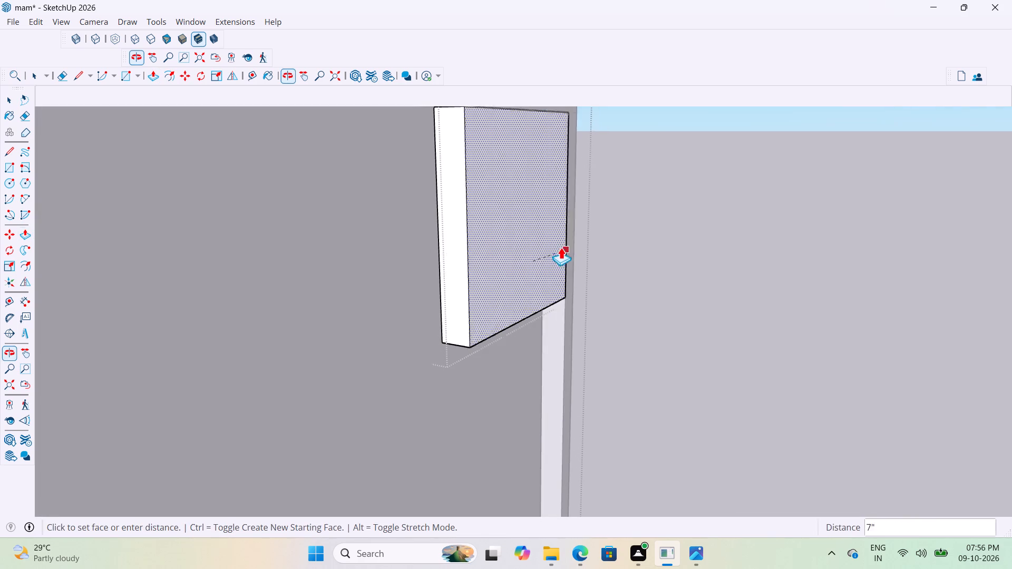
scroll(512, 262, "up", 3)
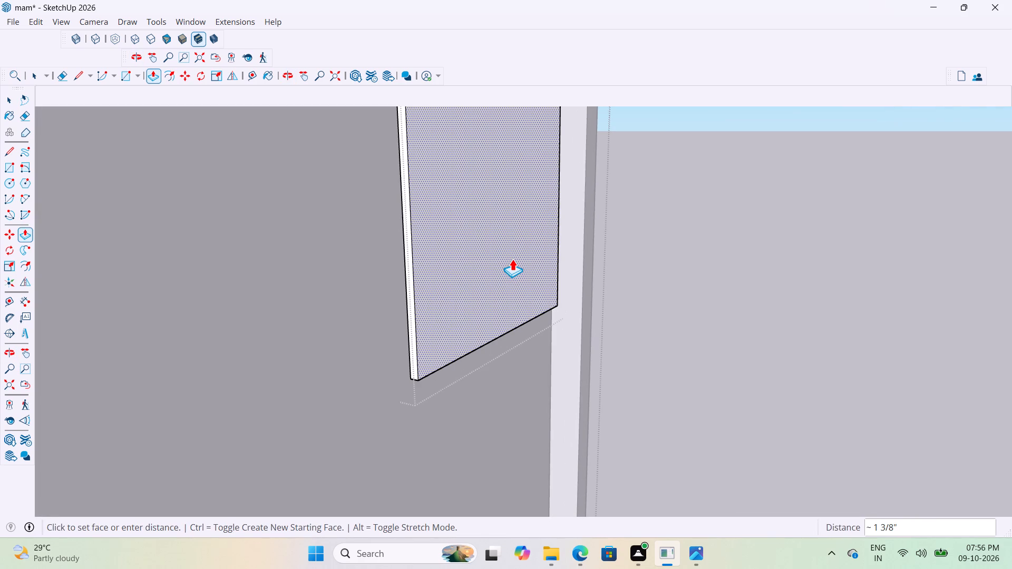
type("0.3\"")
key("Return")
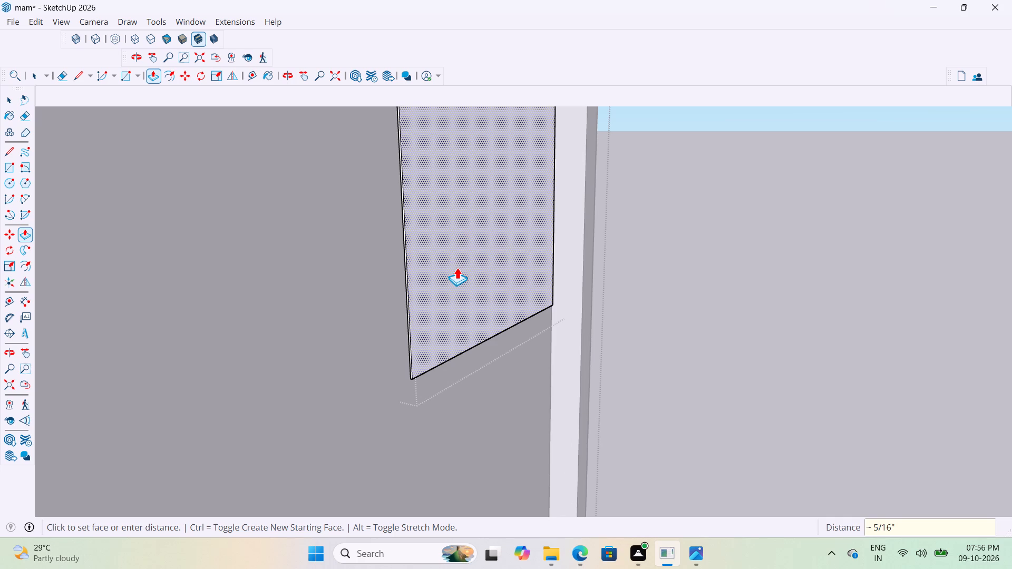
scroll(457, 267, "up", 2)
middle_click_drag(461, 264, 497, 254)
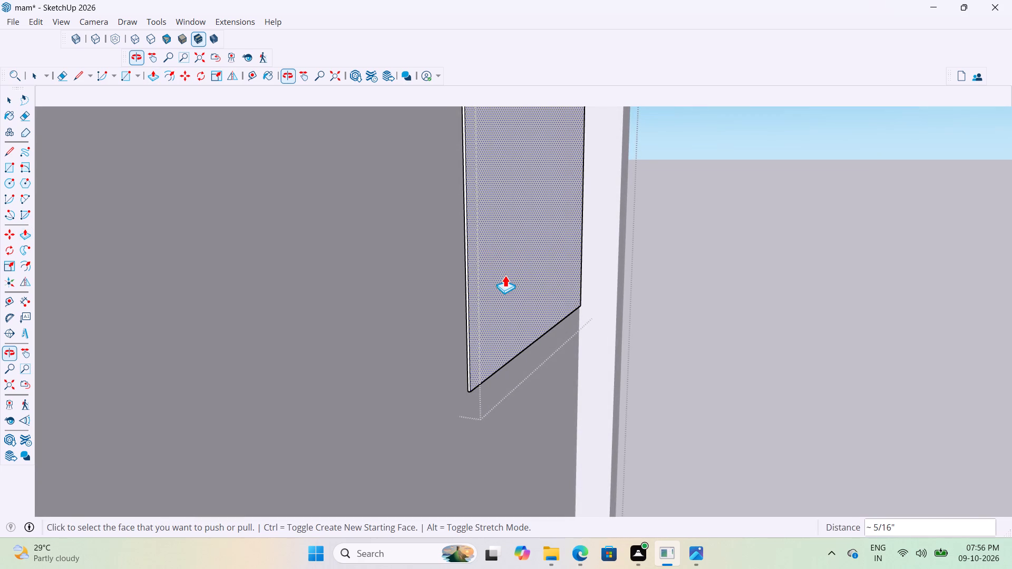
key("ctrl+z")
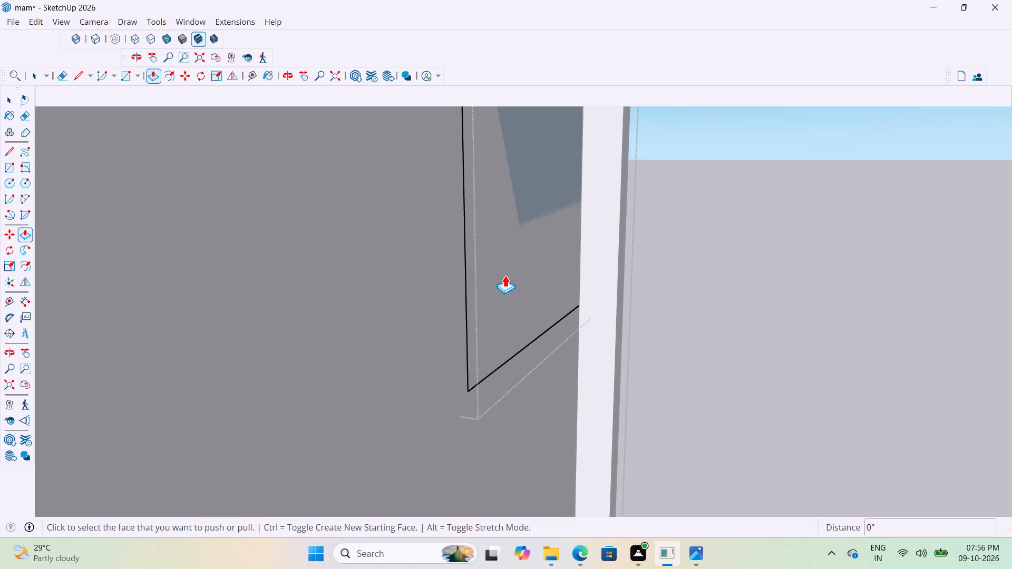
Inside the square panel's group, Push/Pull the panel's face outward from the tower's front wall by 0.6".
key("space")
double_click(505, 275)
scroll(479, 370, "down", 8)
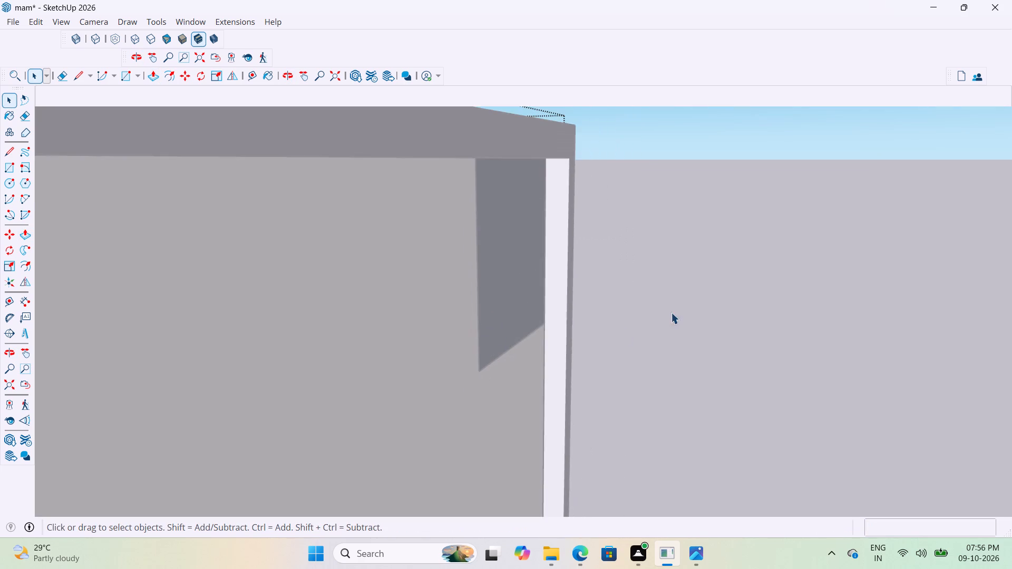
left_click(673, 311)
scroll(465, 288, "up", 2)
middle_click_drag(514, 297, 455, 318)
double_click(467, 310)
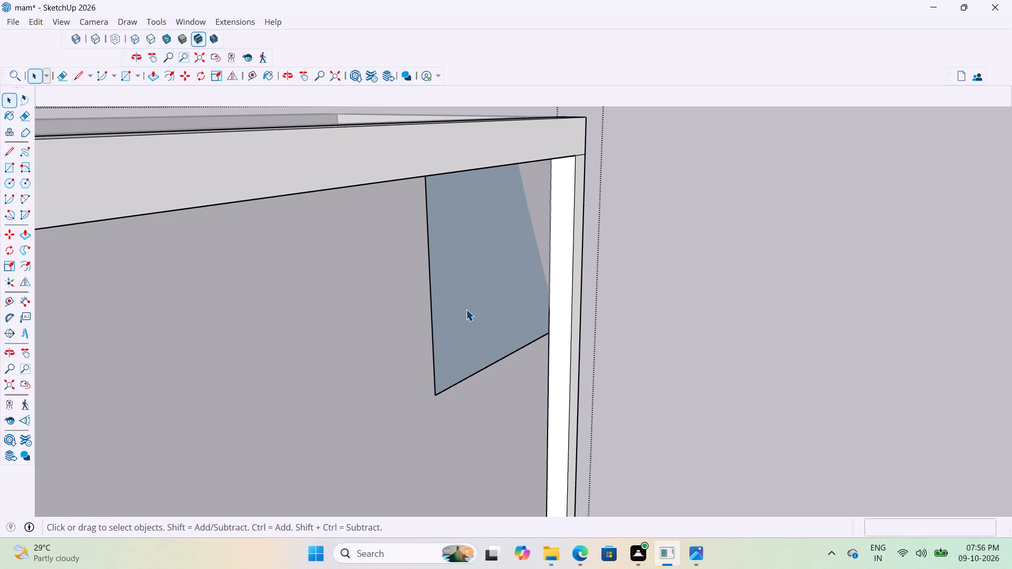
key("p")
key("p")
key("space")
double_click(474, 303)
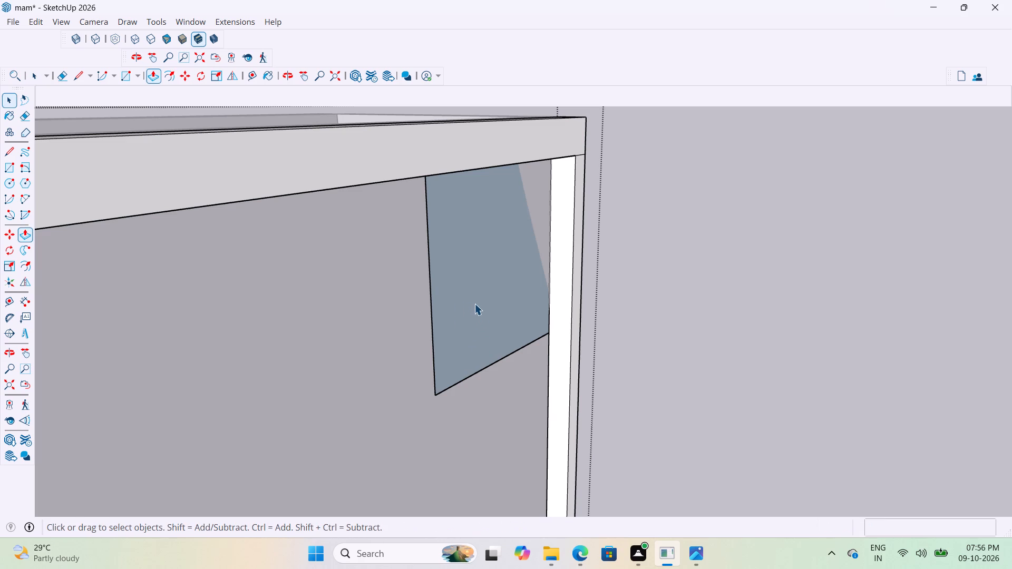
key("p")
left_click(480, 306)
scroll(489, 305, "up", 1)
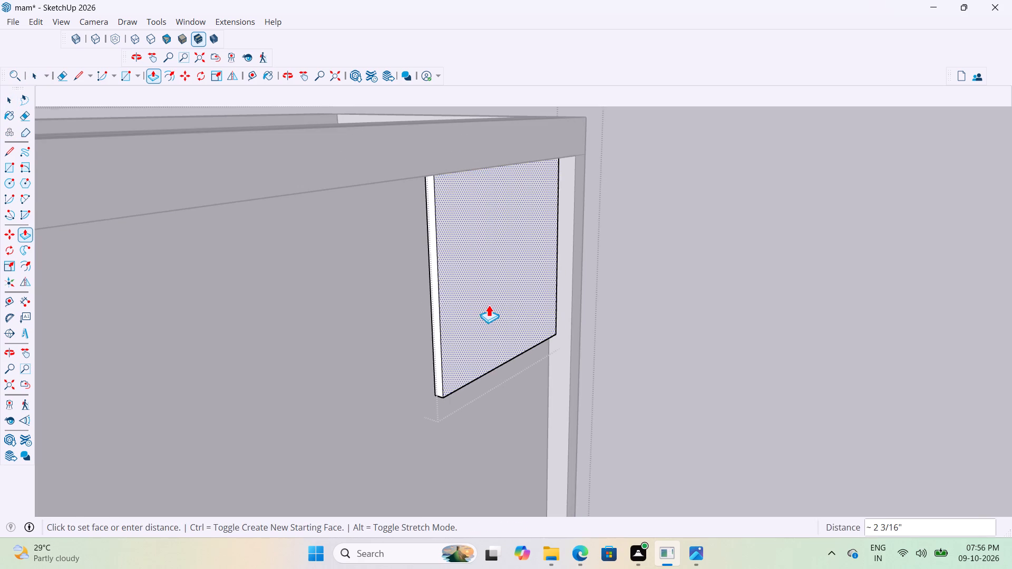
scroll(489, 305, "up", 1)
middle_click_drag(489, 305, 522, 303)
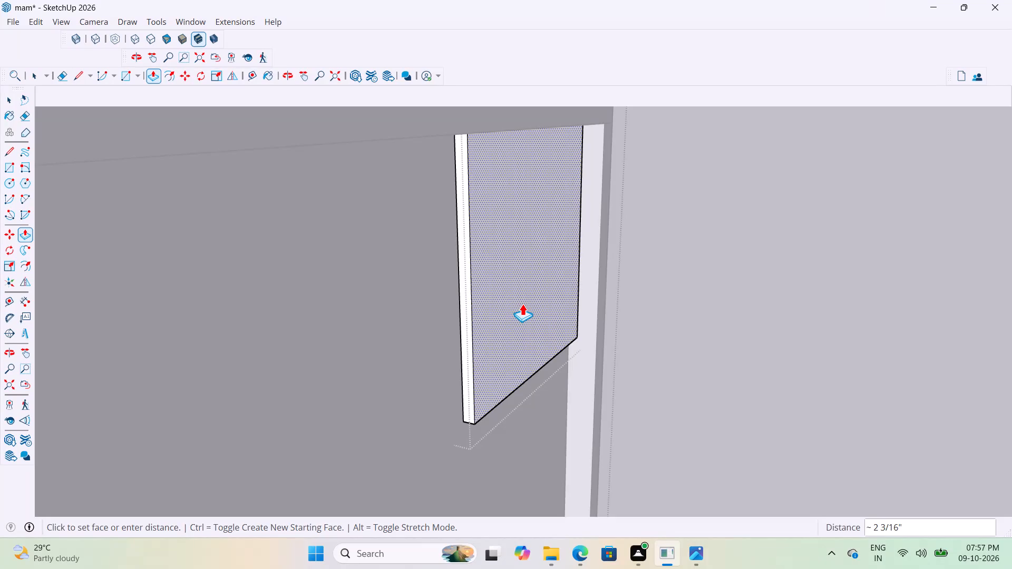
type("0.")
type("6\"")
key("Return")
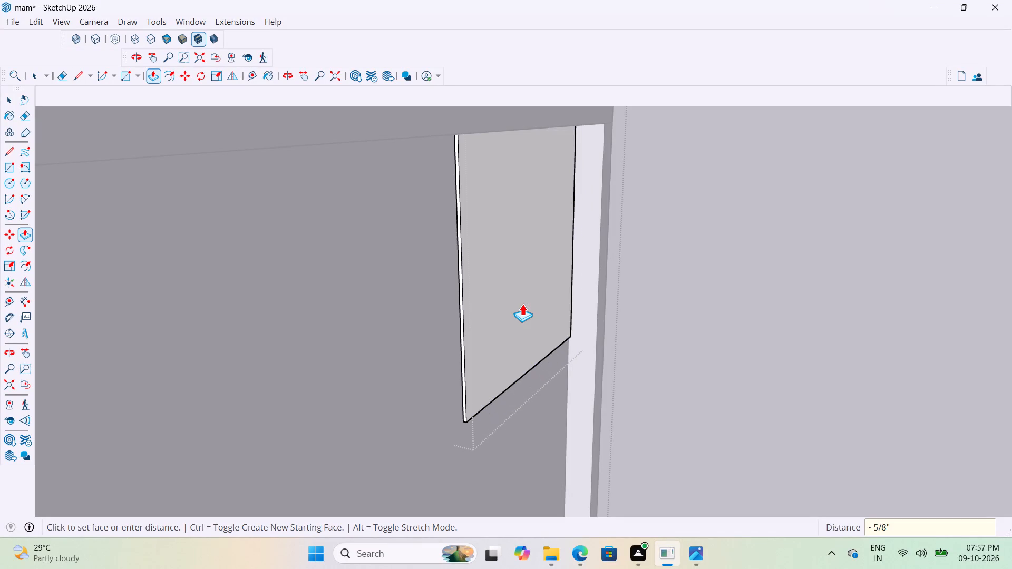
scroll(502, 318, "down", 10)
middle_click_drag(566, 345, 391, 326)
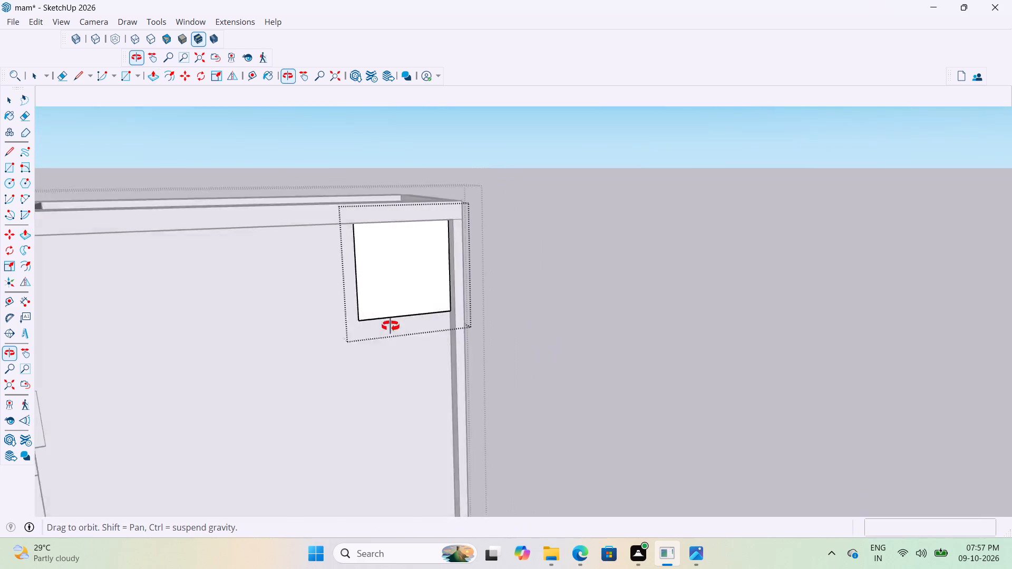
middle_click_drag(391, 326, 356, 345)
scroll(356, 346, "up", 5)
scroll(494, 236, "down", 10)
key("space")
left_click(557, 280)
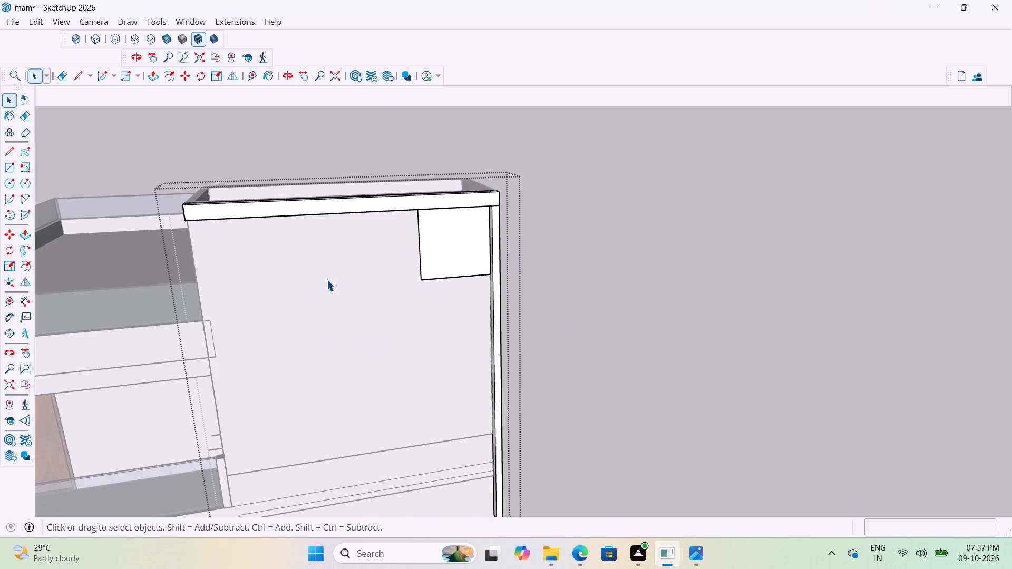
Extend the panel's bottom face down about 16' 1 11/16" to the lower end of the vertical band, making a tall strip.
scroll(328, 273, "up", 3)
left_click(460, 228)
scroll(455, 245, "up", 4)
scroll(481, 215, "down", 5)
scroll(475, 257, "up", 2)
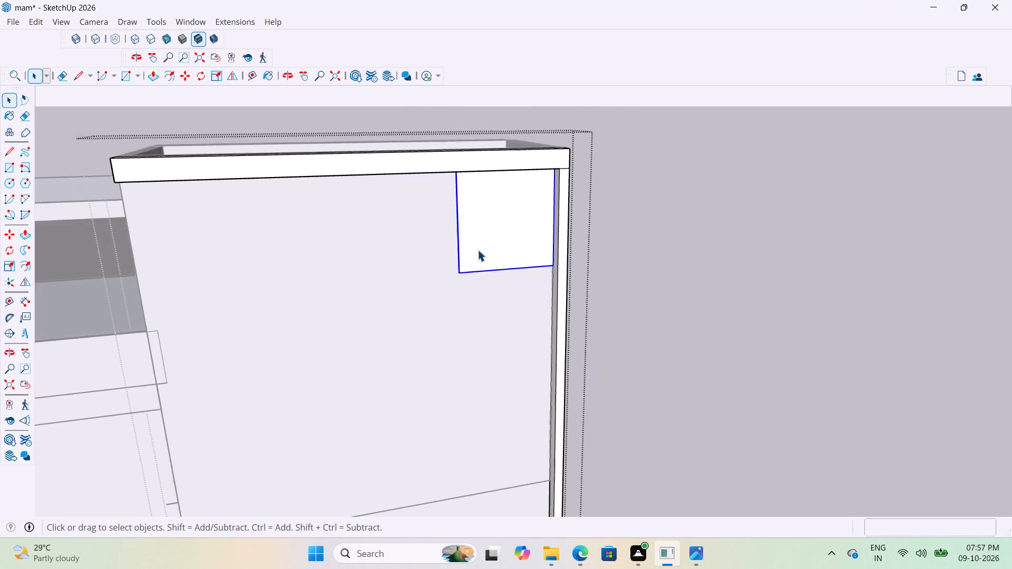
scroll(478, 250, "up", 5)
middle_click_drag(493, 206, 545, 132)
scroll(470, 282, "down", 8)
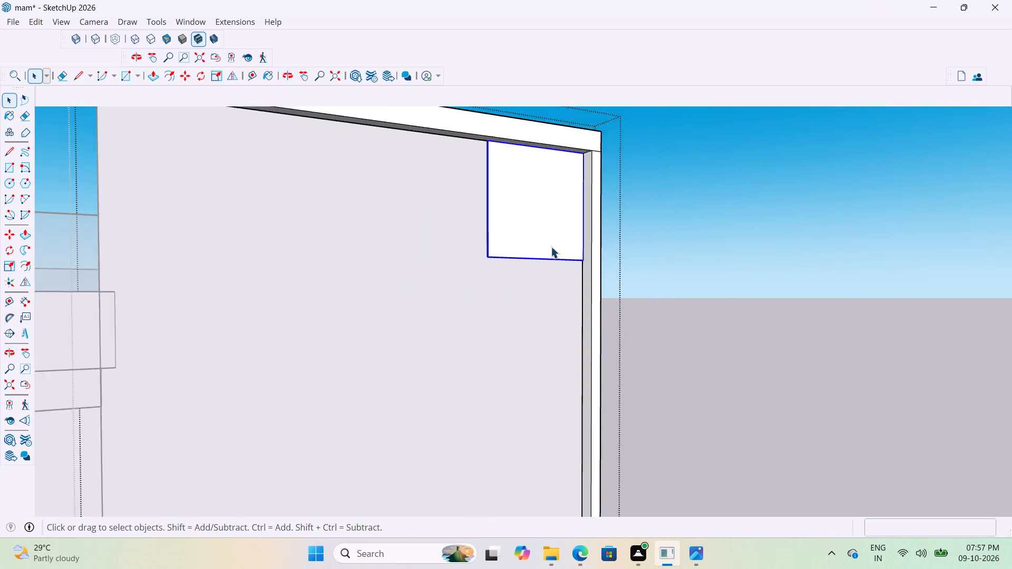
scroll(551, 247, "down", 1)
scroll(495, 235, "up", 10)
middle_click_drag(546, 239, 553, 162)
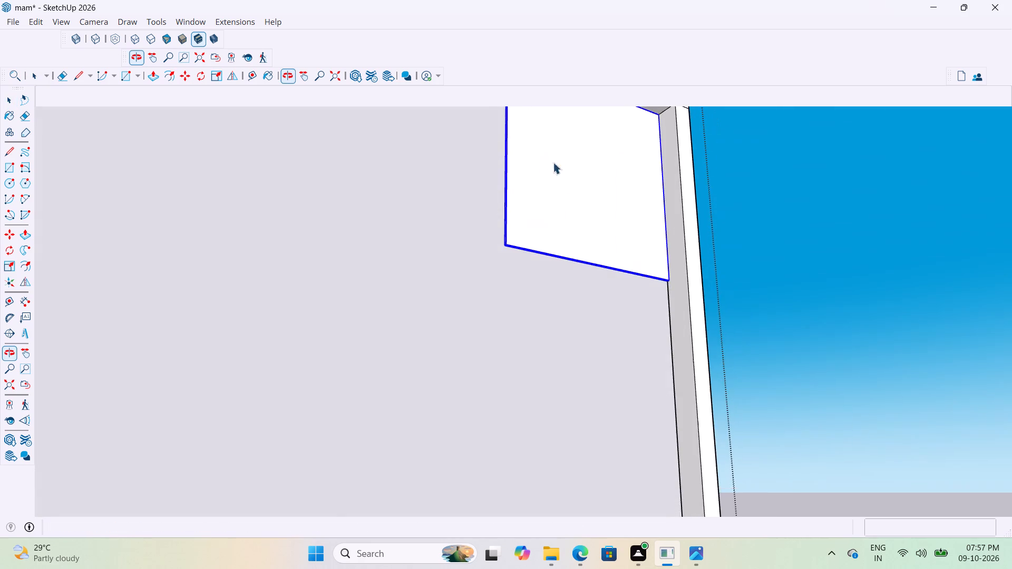
scroll(536, 195, "up", 3)
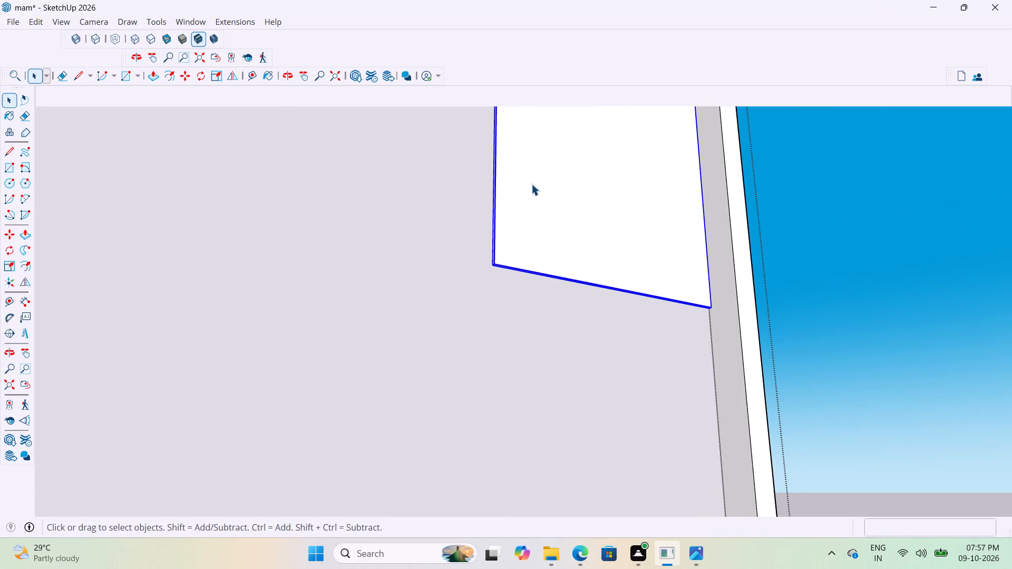
scroll(557, 248, "up", 3)
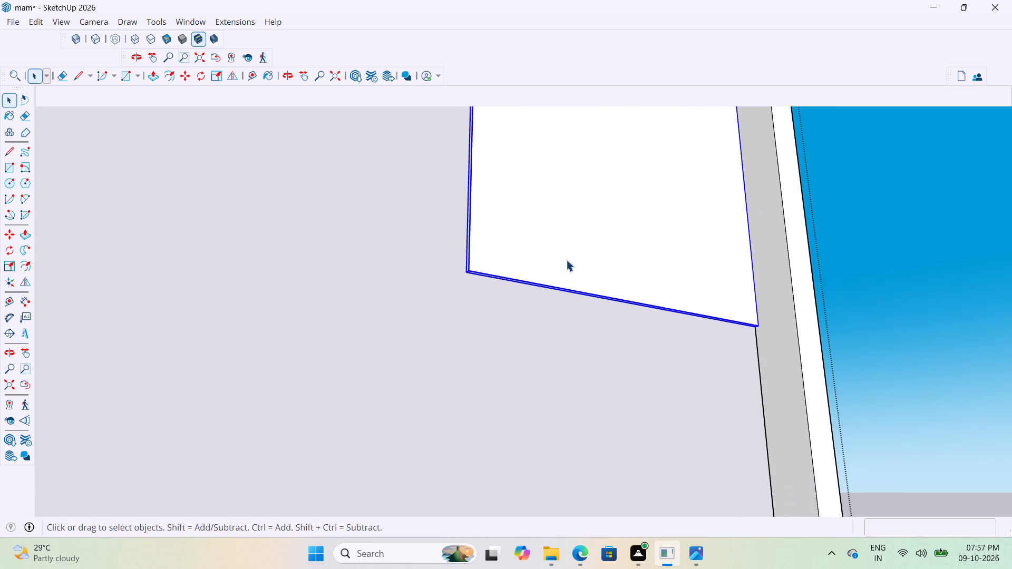
middle_click_drag(578, 250, 604, 179)
scroll(538, 195, "up", 6)
double_click(535, 200)
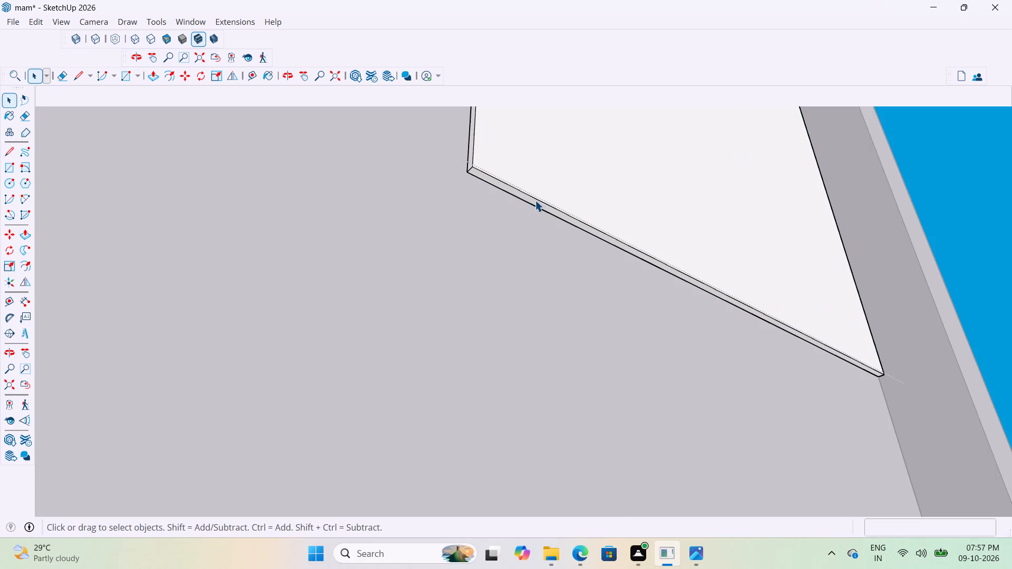
key("p")
scroll(535, 200, "up", 6)
left_click(517, 193)
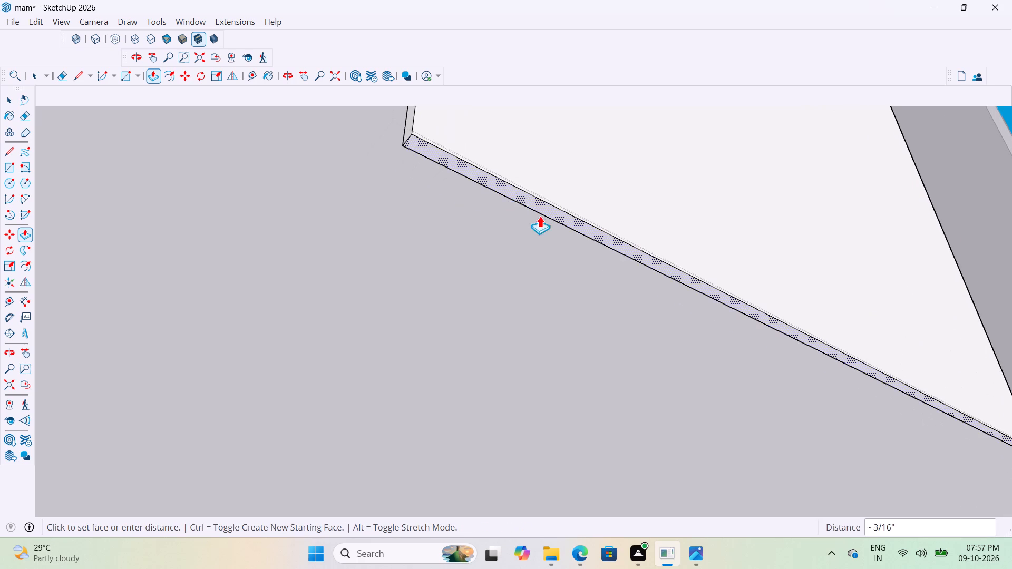
scroll(537, 210, "down", 20)
scroll(537, 210, "down", 10)
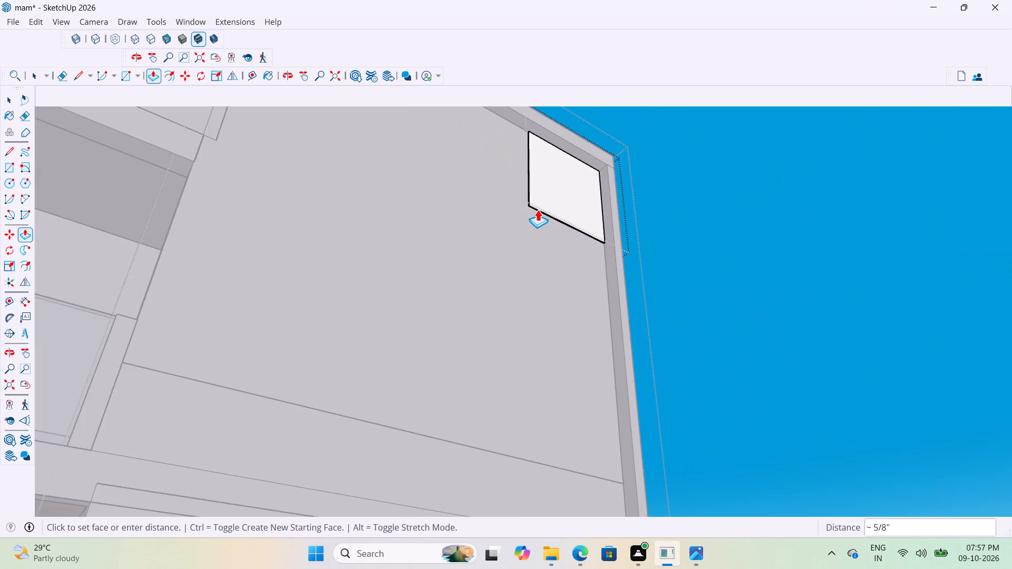
scroll(538, 209, "down", 11)
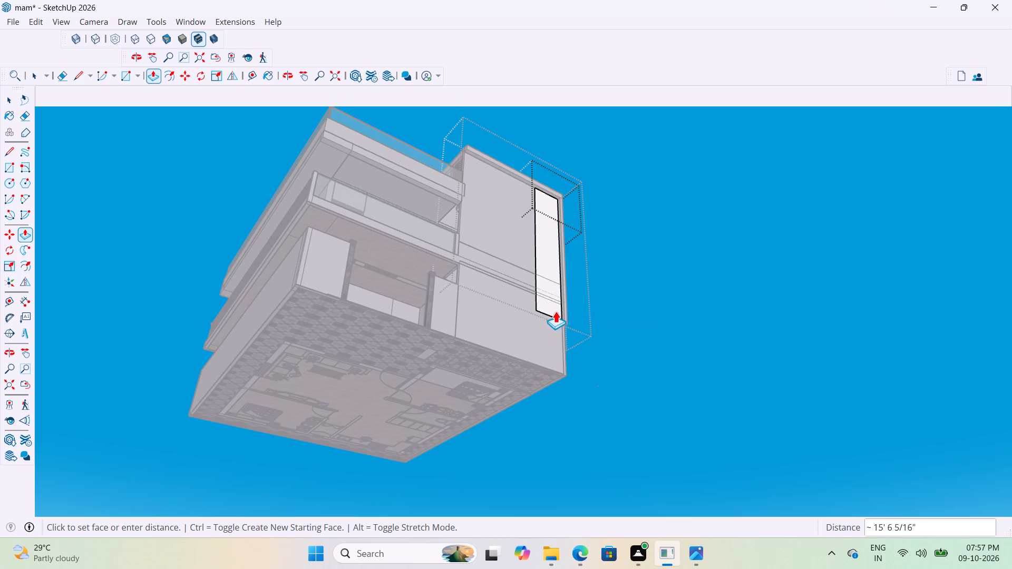
scroll(556, 312, "up", 10)
middle_click_drag(554, 315, 558, 367)
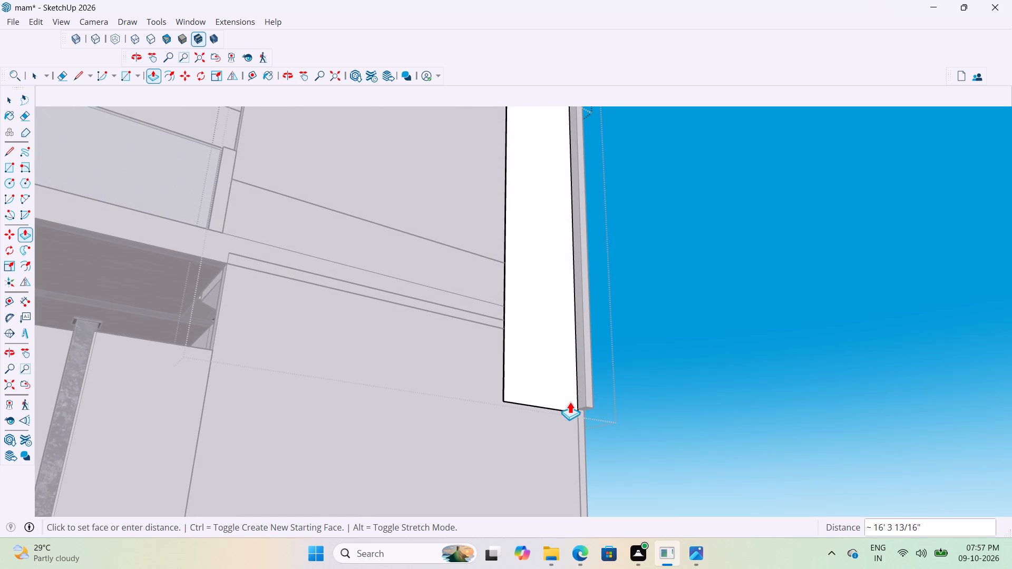
scroll(575, 407, "up", 8)
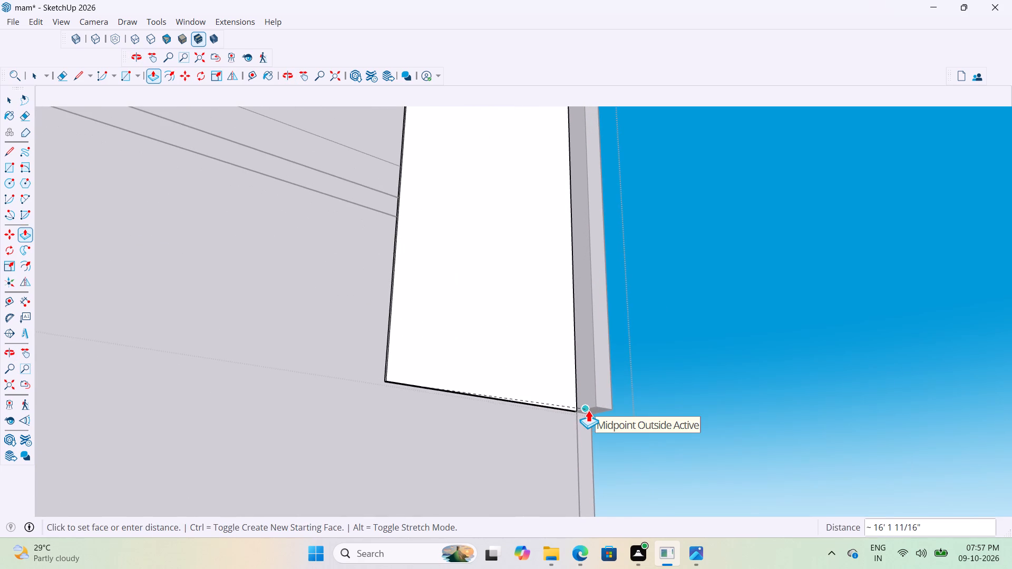
left_click(588, 410)
scroll(539, 407, "down", 20)
scroll(539, 407, "down", 6)
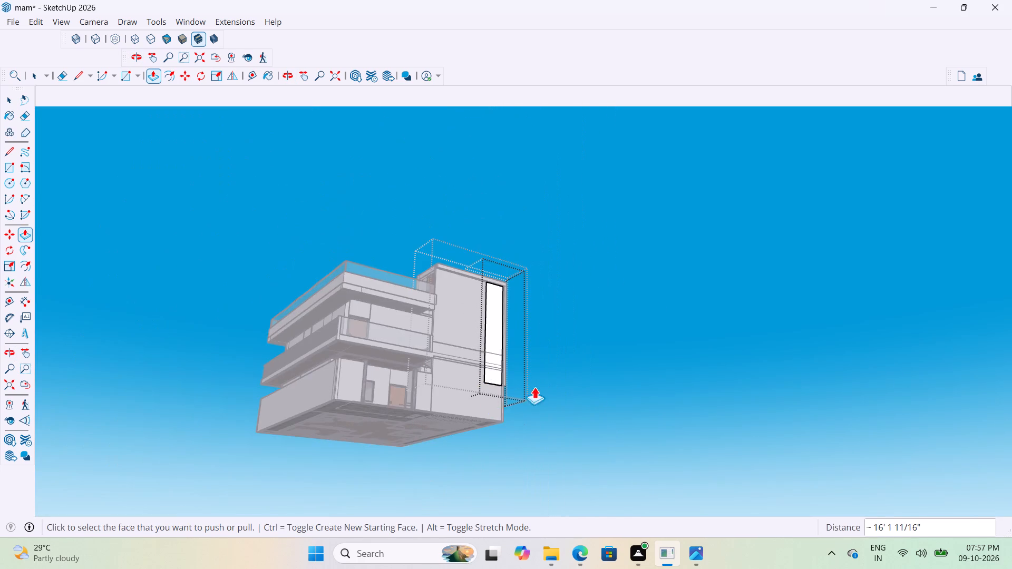
middle_click_drag(547, 377, 485, 436)
key("space")
left_click(638, 301)
scroll(554, 317, "up", 9)
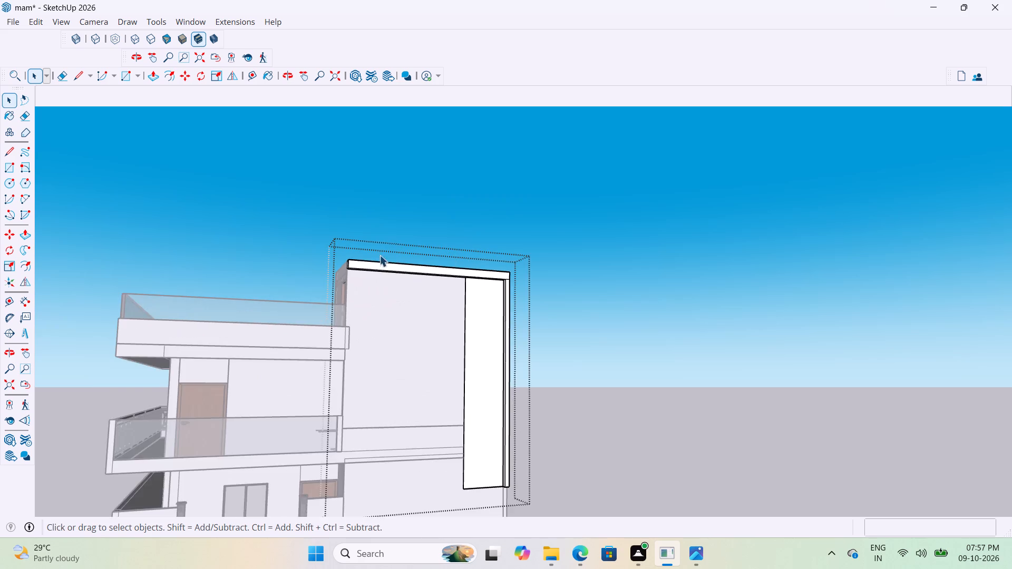
scroll(379, 255, "up", 6)
middle_click_drag(356, 260, 481, 250)
scroll(579, 298, "up", 3)
scroll(501, 225, "down", 10)
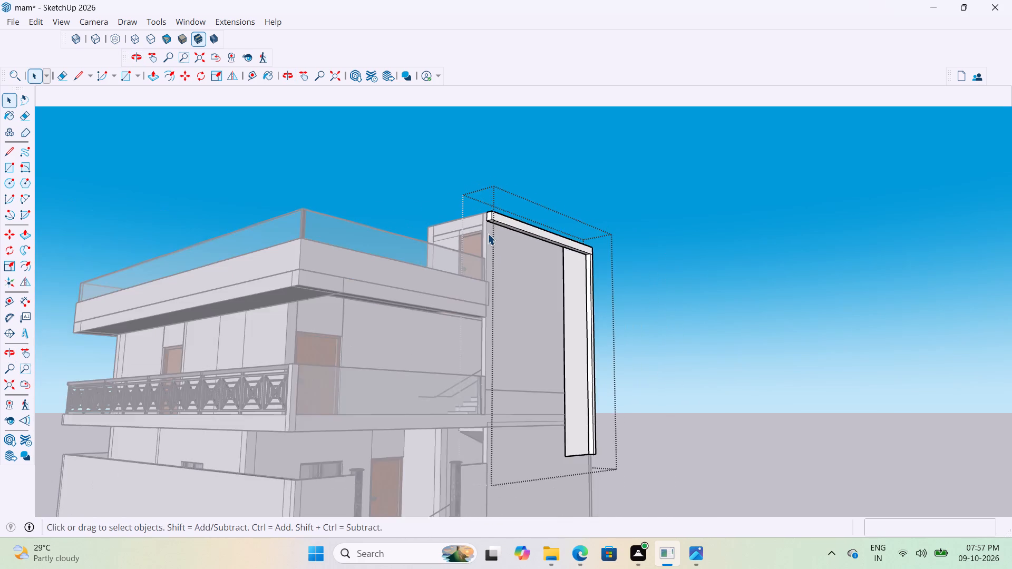
scroll(488, 233, "down", 6)
left_click(679, 255)
Examine the tall panel strip, the top band and its far end on the tower's front wall from several angles.
scroll(586, 270, "up", 3)
scroll(502, 267, "down", 5)
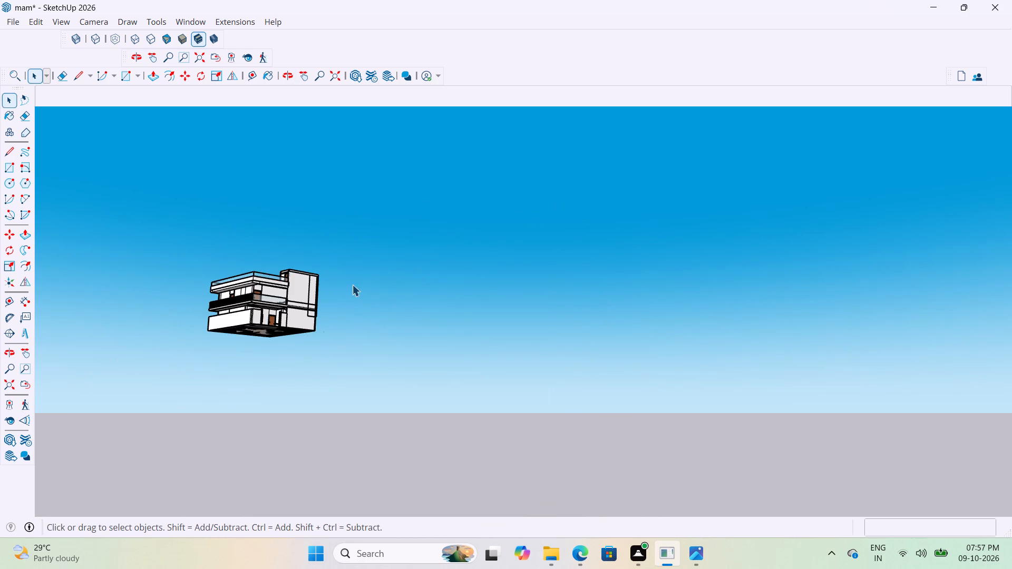
scroll(300, 286, "up", 10)
middle_click_drag(340, 264, 436, 318)
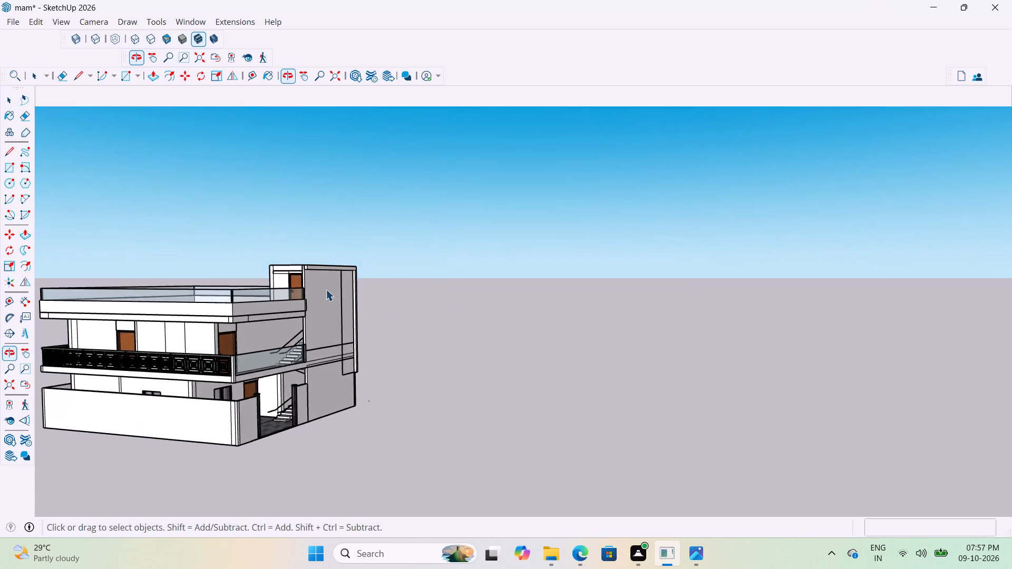
scroll(325, 288, "up", 10)
middle_click_drag(332, 251, 363, 226)
scroll(376, 302, "up", 7)
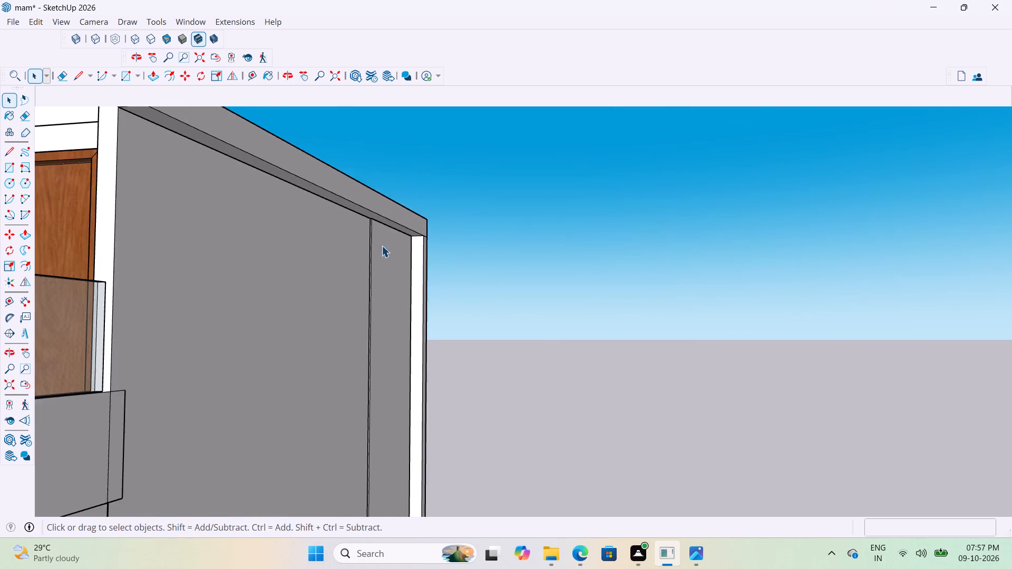
middle_click_drag(384, 244, 423, 252)
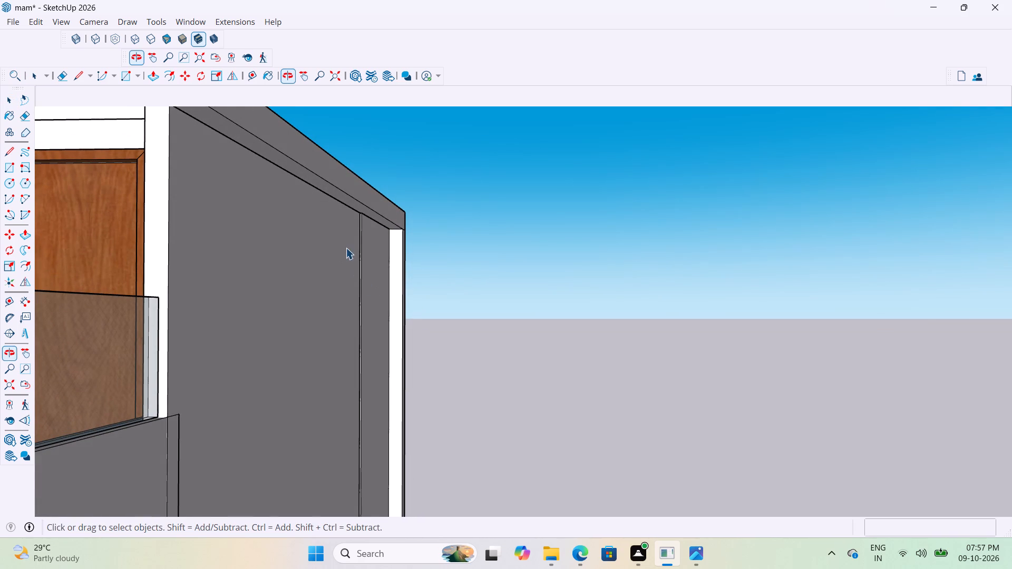
scroll(351, 246, "up", 2)
middle_click_drag(365, 228, 216, 281)
scroll(215, 282, "up", 1)
scroll(288, 209, "down", 7)
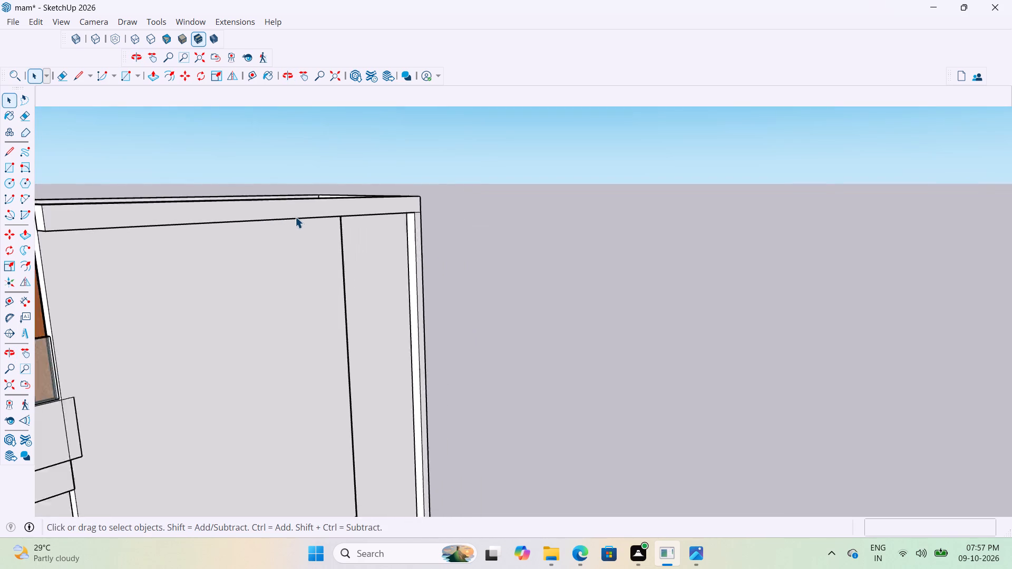
scroll(295, 217, "down", 2)
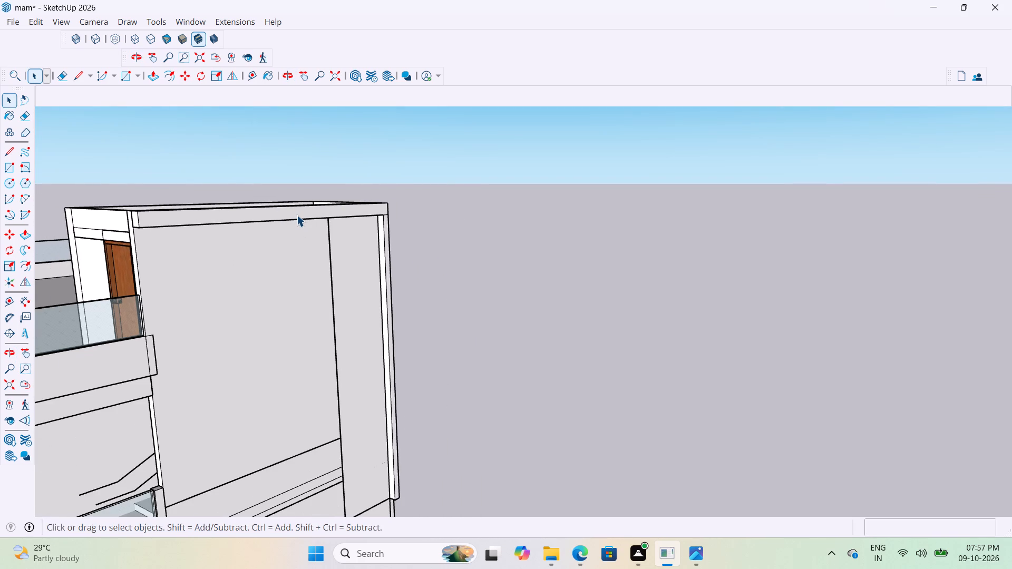
scroll(297, 215, "down", 4)
scroll(299, 237, "up", 12)
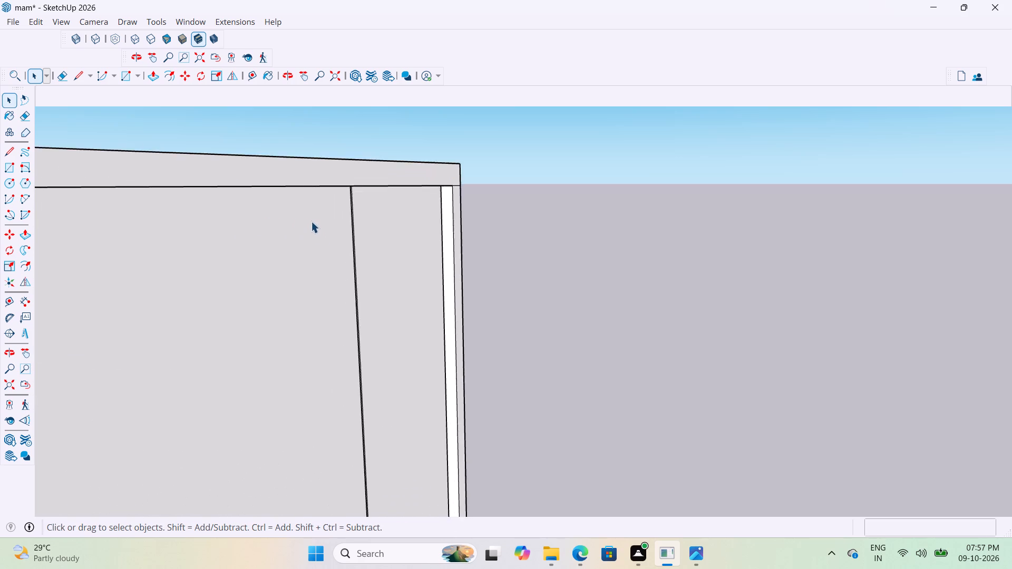
scroll(311, 221, "down", 5)
scroll(349, 235, "up", 4)
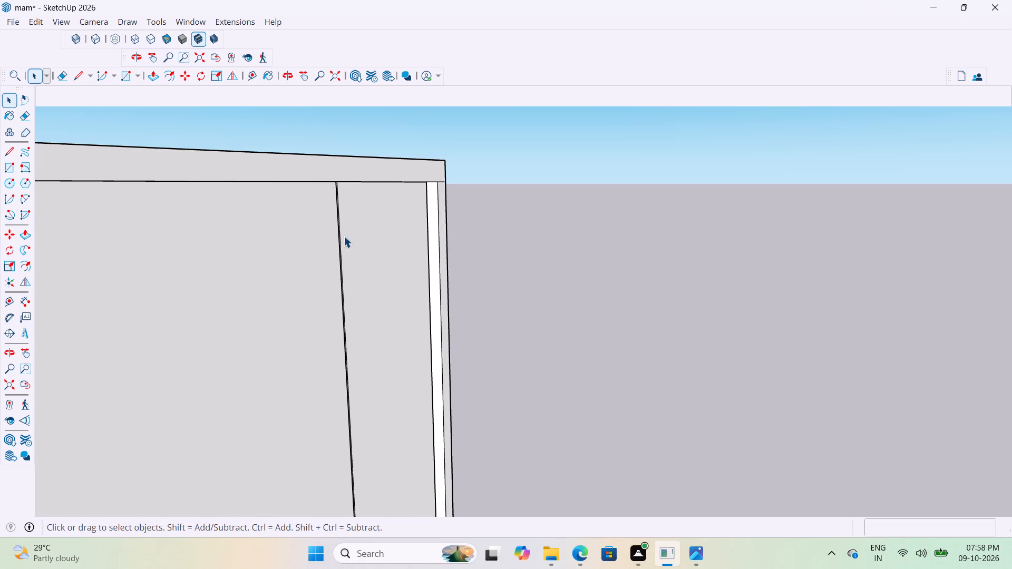
scroll(344, 238, "down", 3)
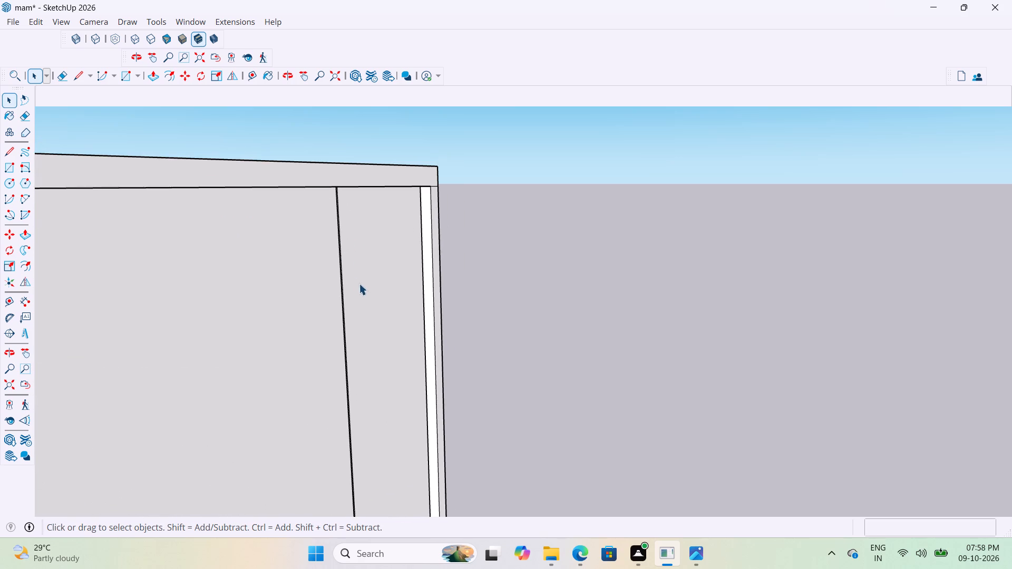
scroll(405, 214, "up", 2)
scroll(422, 193, "down", 10)
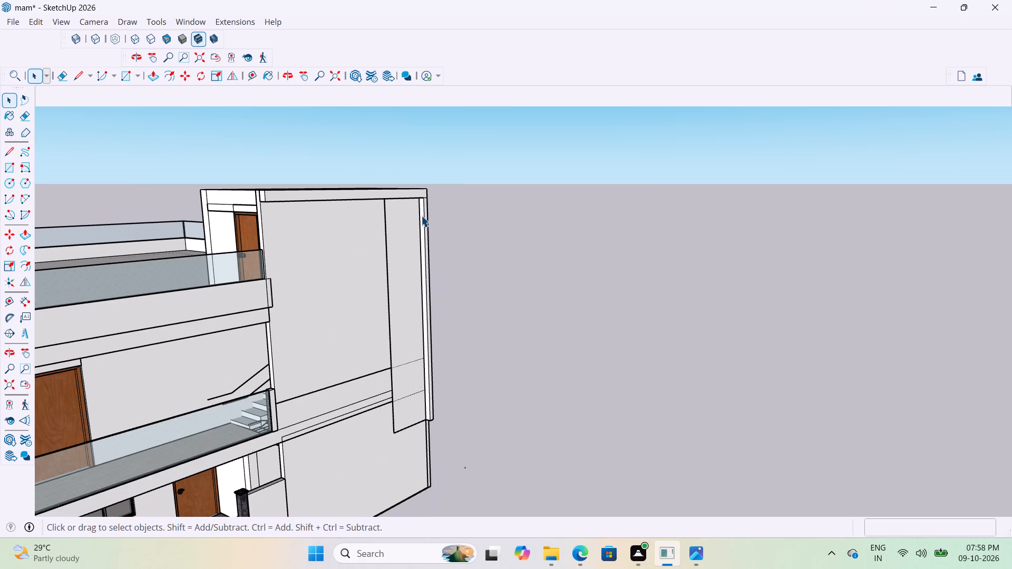
scroll(351, 199, "up", 6)
middle_click_drag(283, 192, 212, 221)
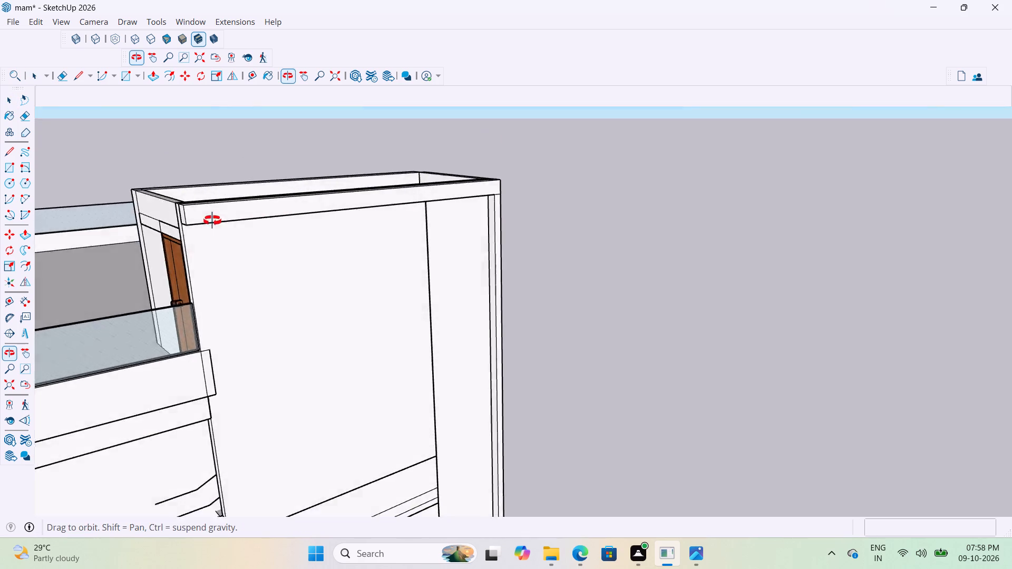
middle_click_drag(212, 221, 179, 226)
scroll(169, 214, "up", 20)
scroll(169, 214, "up", 4)
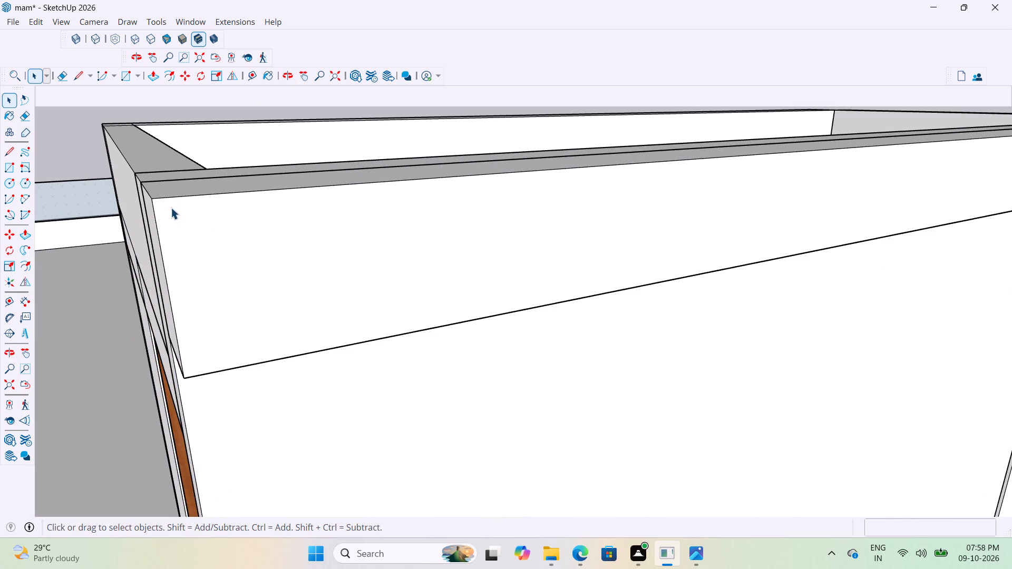
Examine the stair tower's front wall, top band and tall panel strip from several angles.
scroll(157, 222, "down", 10)
scroll(160, 264, "down", 20)
scroll(160, 264, "down", 2)
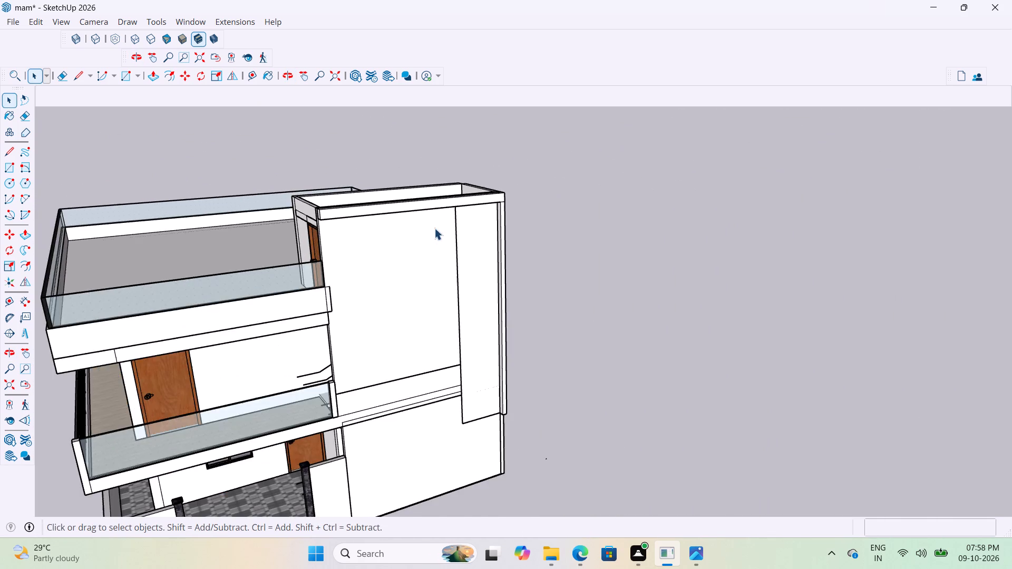
scroll(344, 226, "down", 5)
middle_click_drag(247, 263, 524, 212)
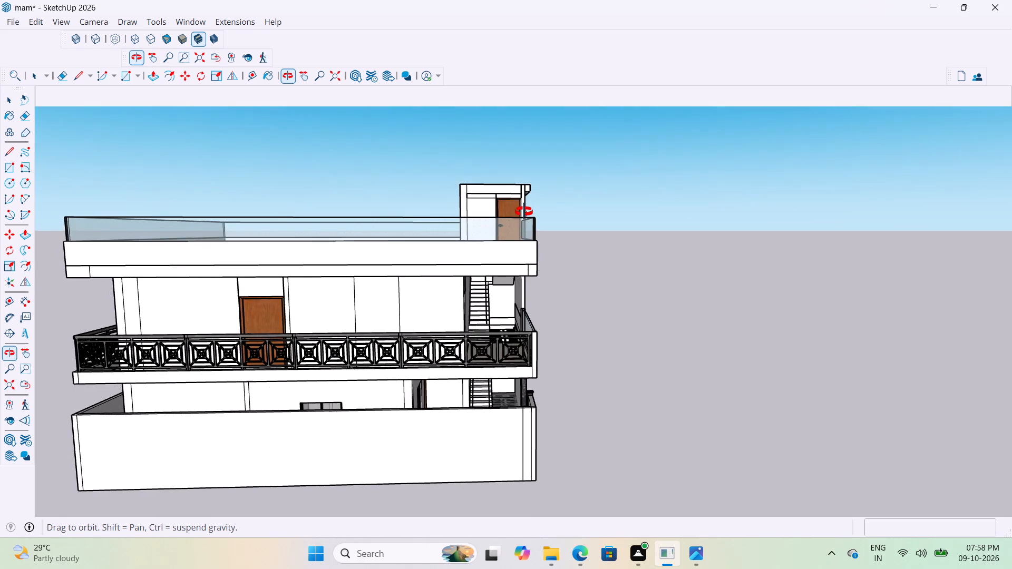
middle_click_drag(524, 212, 222, 310)
scroll(503, 214, "down", 1)
scroll(401, 291, "up", 9)
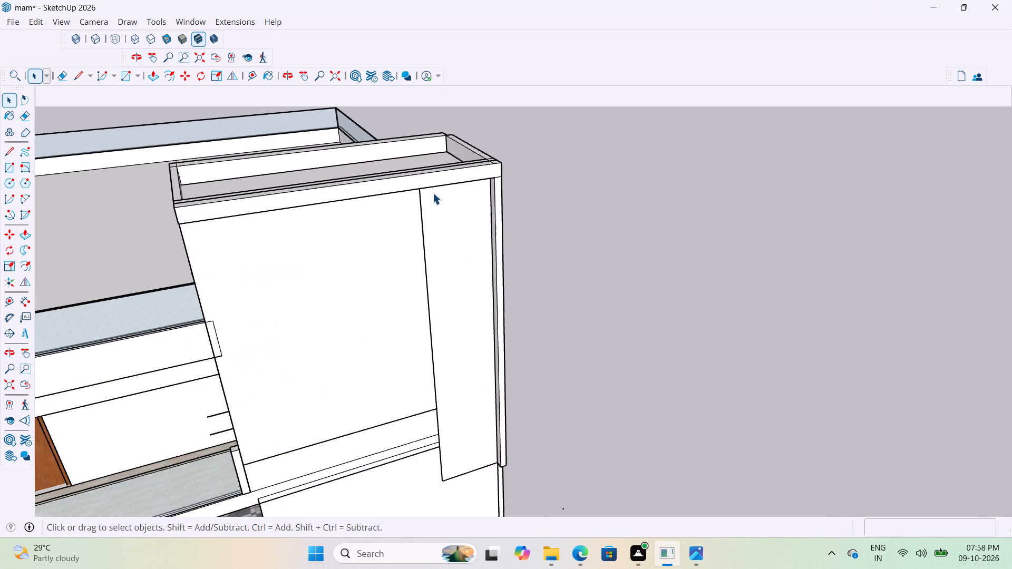
scroll(433, 193, "up", 10)
scroll(425, 211, "down", 15)
scroll(381, 235, "up", 5)
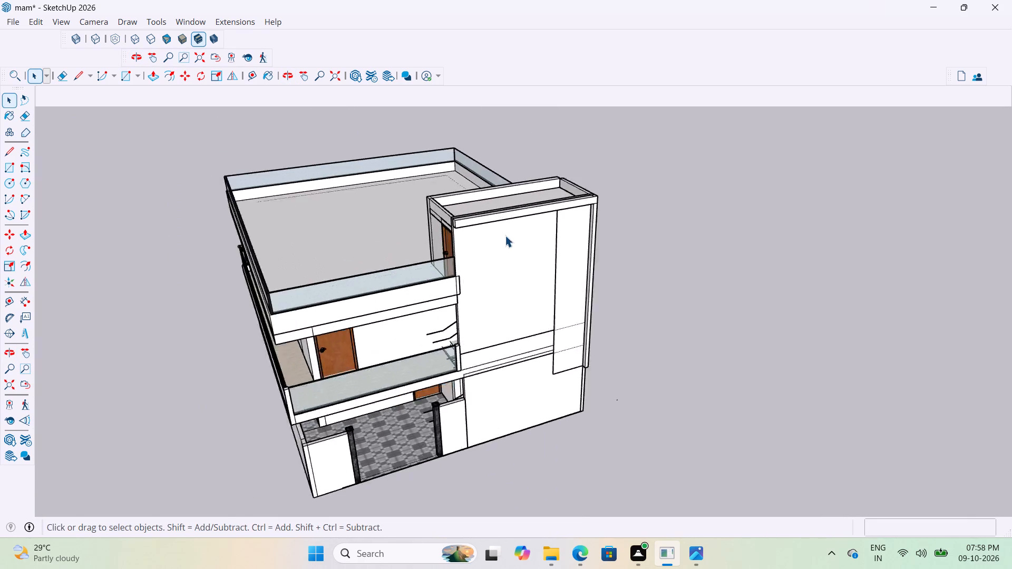
scroll(505, 236, "up", 12)
middle_click_drag(439, 195, 335, 231)
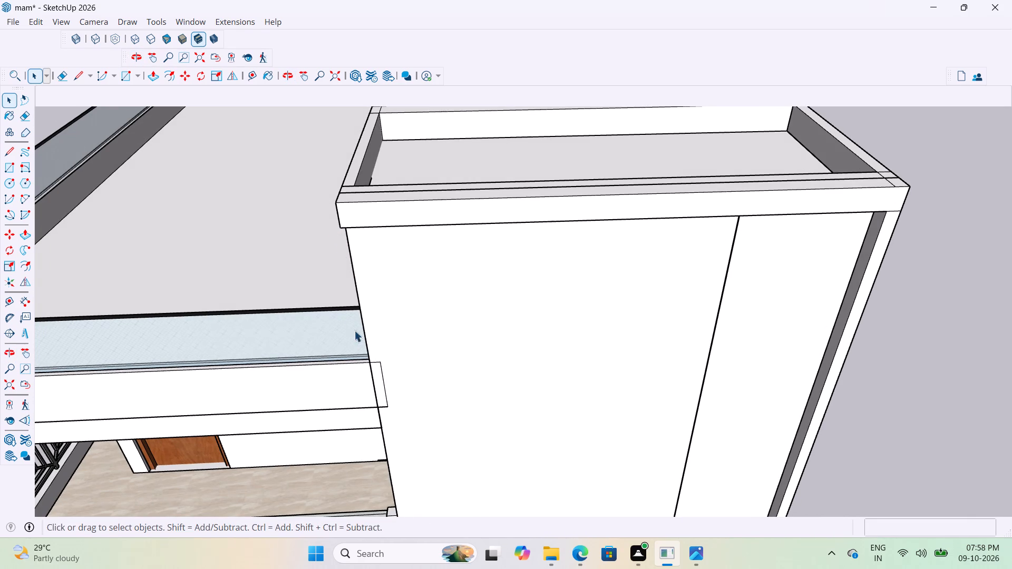
scroll(812, 243, "up", 4)
middle_click_drag(801, 188, 791, 104)
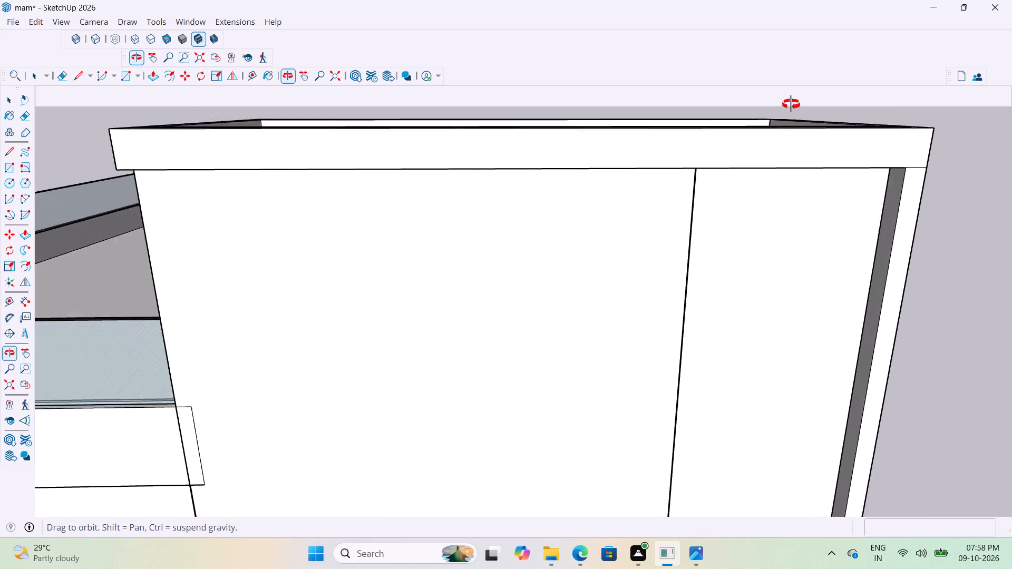
middle_click_drag(791, 104, 791, 93)
scroll(726, 192, "up", 3)
scroll(460, 249, "down", 4)
scroll(615, 318, "up", 4)
middle_click_drag(624, 253, 685, 210)
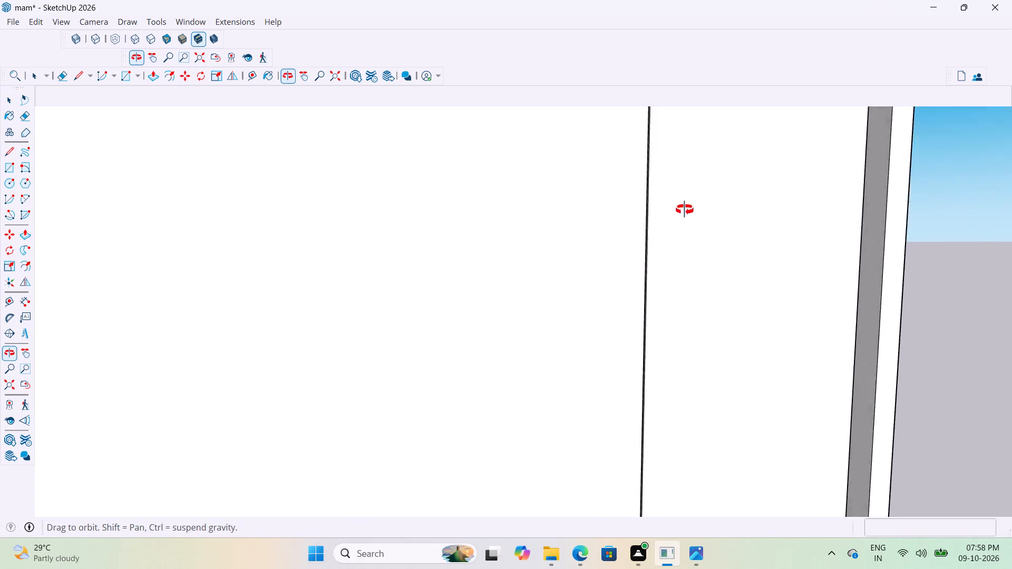
middle_click_drag(685, 210, 643, 253)
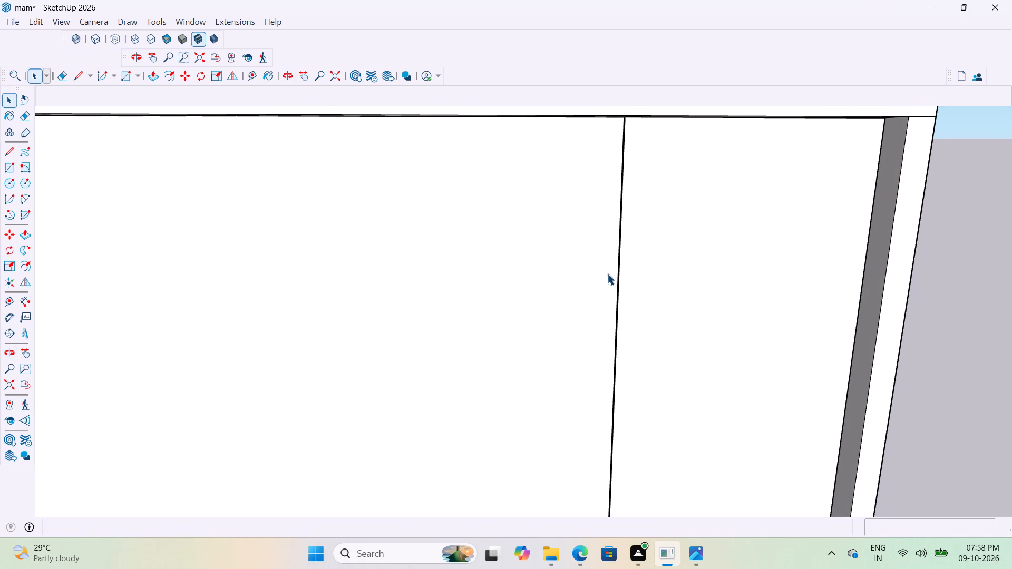
scroll(593, 284, "down", 4)
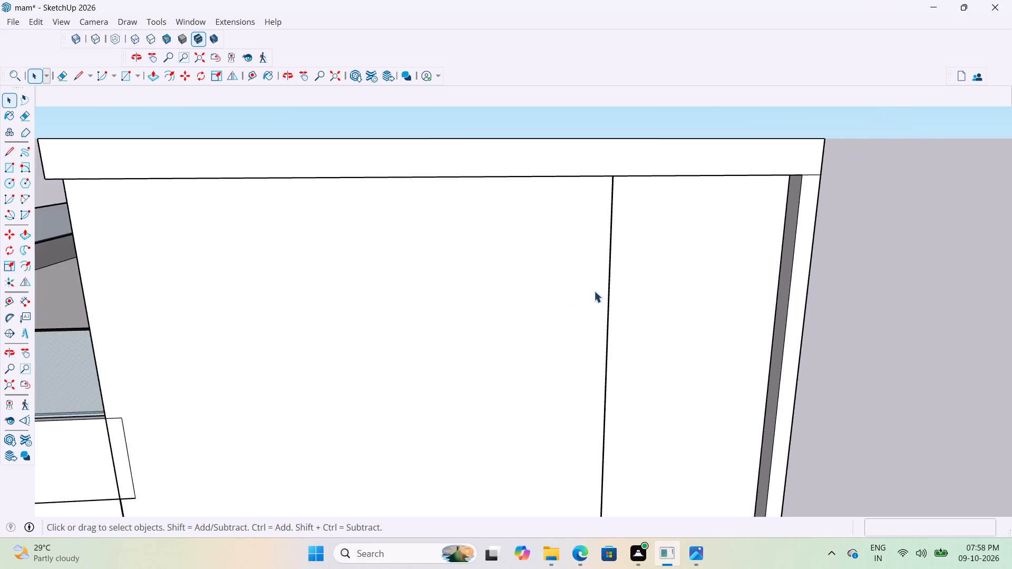
Inside the tall panel's group, copy the front vertical edge farthest from the vertical band about 1 1/2" inward along the top edge.
scroll(630, 246, "up", 7)
middle_click_drag(649, 170, 726, 170)
scroll(698, 149, "up", 3)
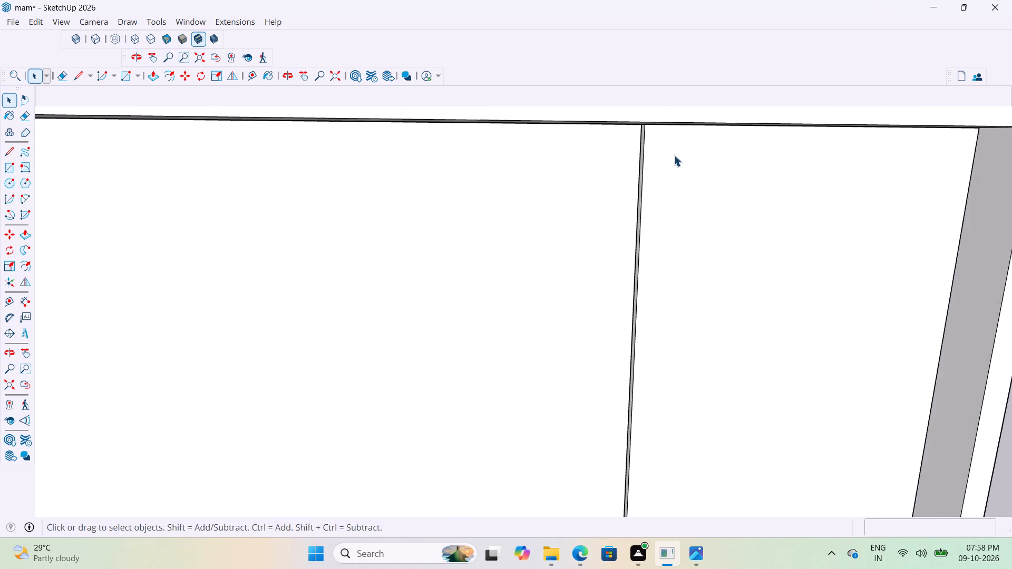
scroll(674, 155, "up", 2)
double_click(647, 189)
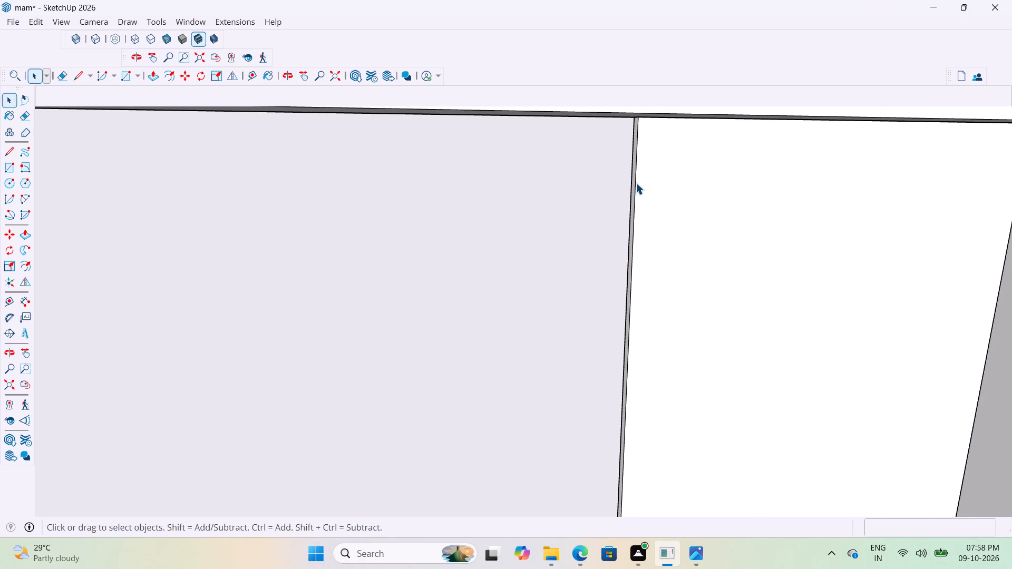
left_click(636, 183)
middle_click_drag(659, 144, 688, 139)
double_click(686, 145)
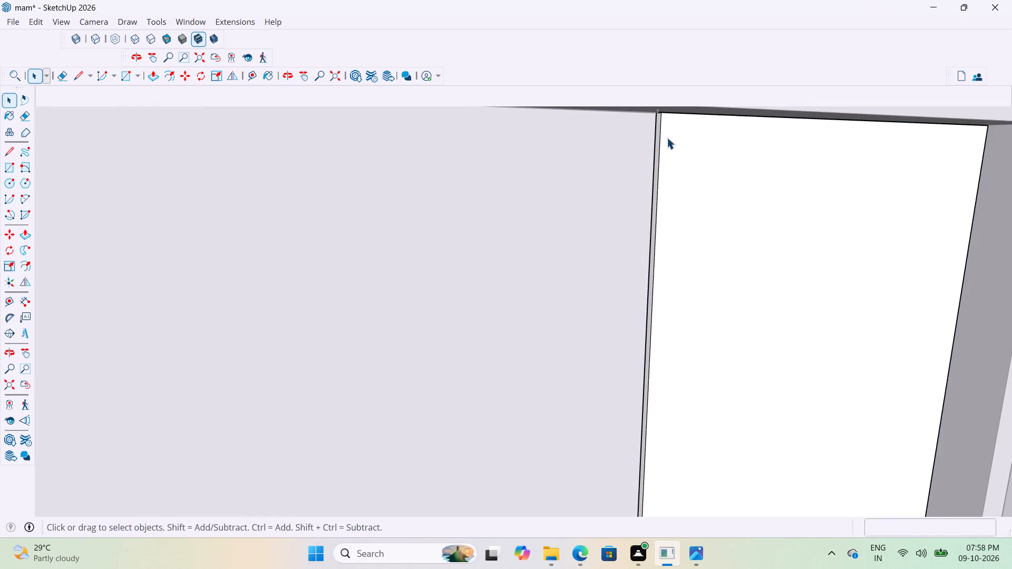
scroll(667, 135, "up", 5)
scroll(585, 274, "down", 8)
middle_click_drag(638, 212, 704, 140)
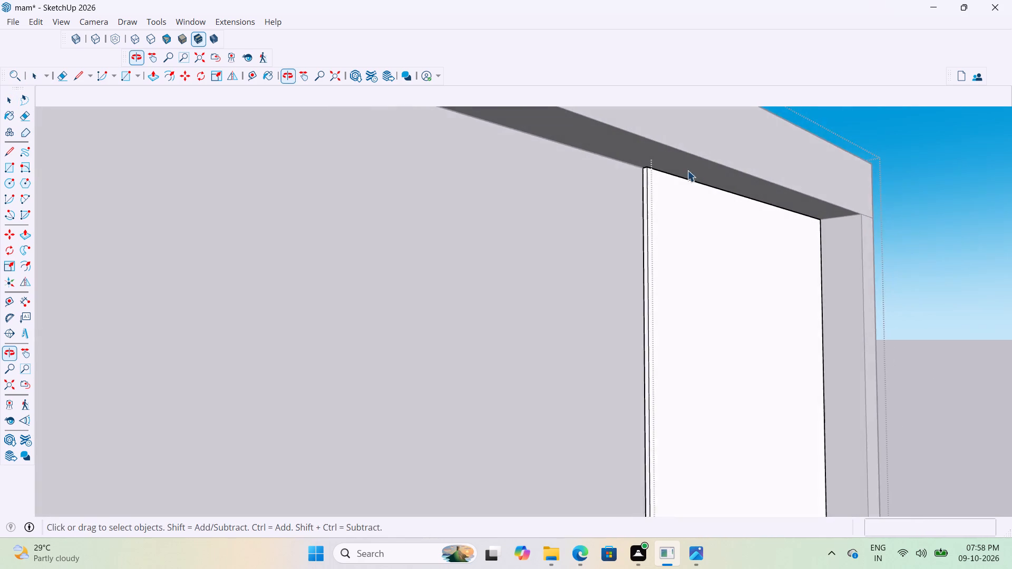
scroll(664, 216, "up", 3)
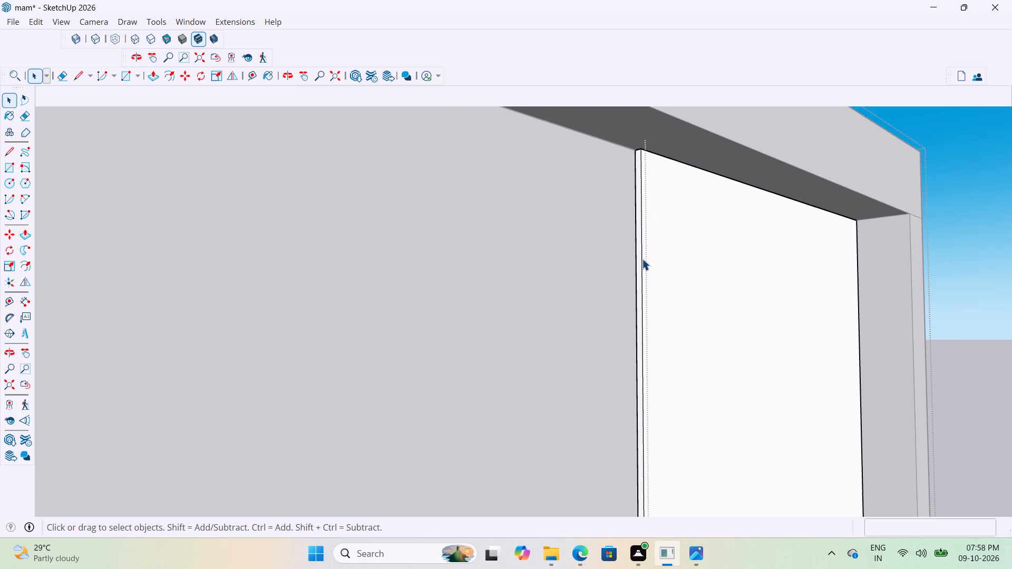
left_click(641, 253)
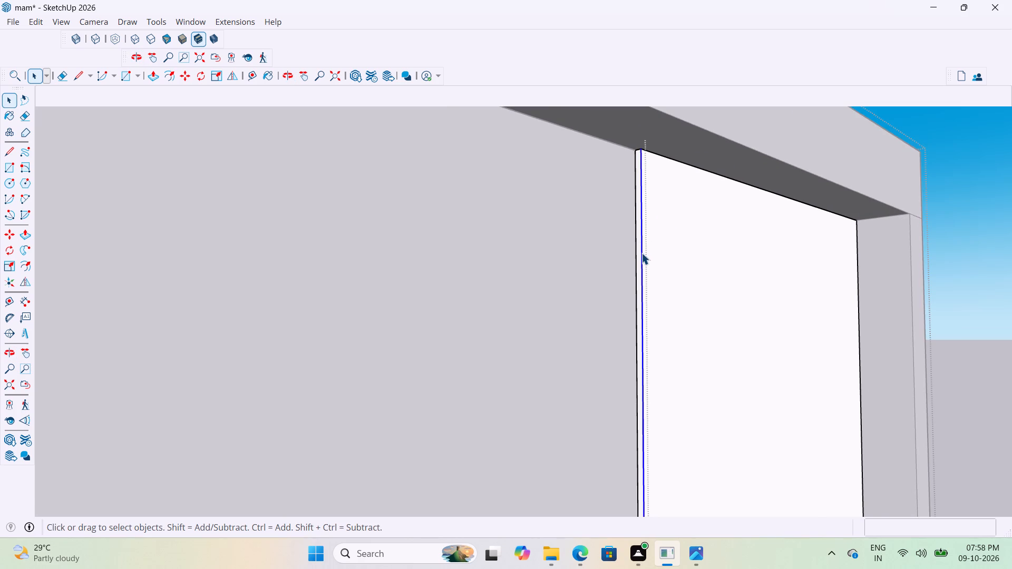
key("m")
scroll(645, 142, "up", 7)
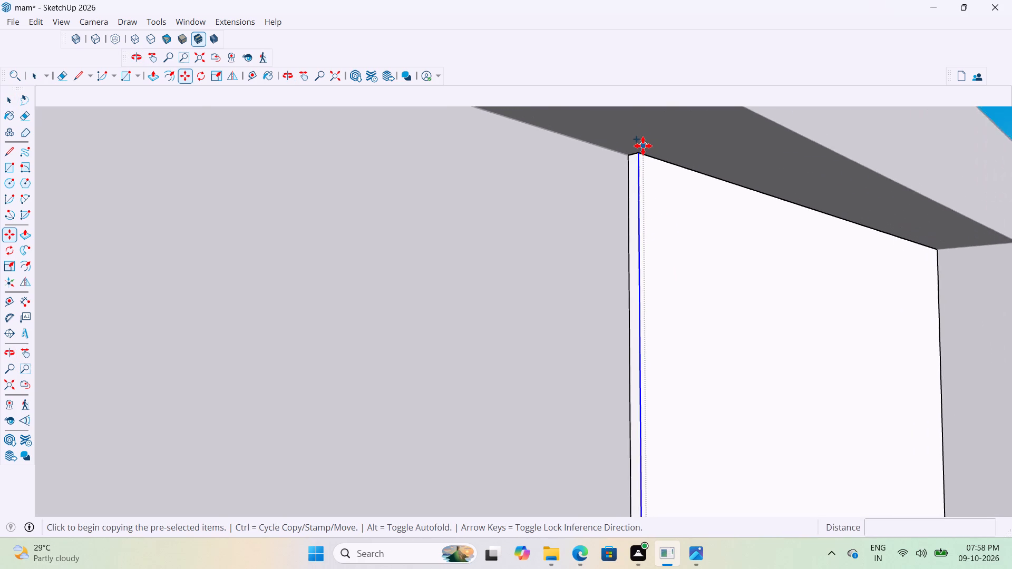
scroll(643, 146, "up", 2)
left_click(639, 159)
middle_click_drag(675, 176, 617, 176)
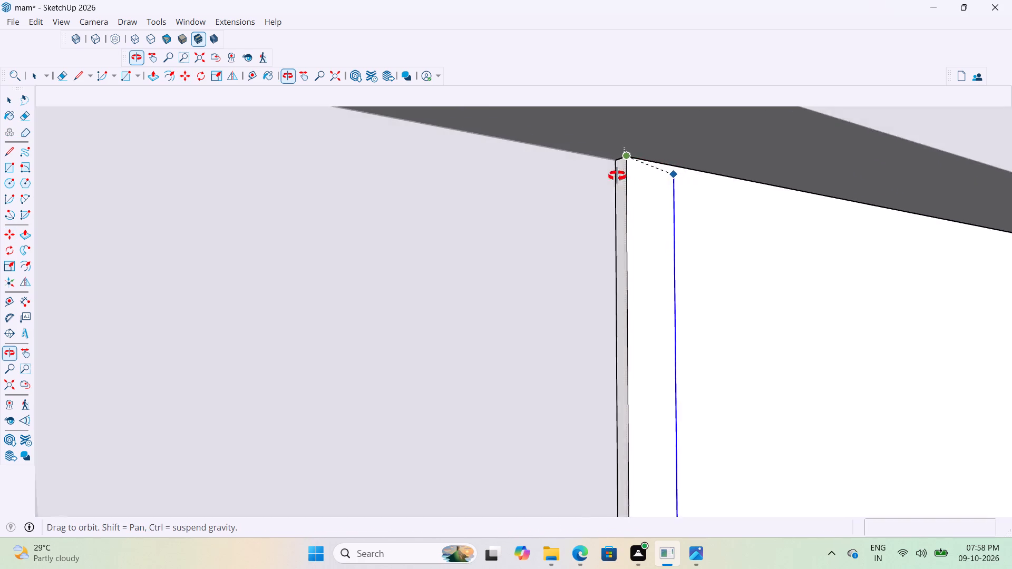
middle_click_drag(617, 176, 531, 178)
scroll(616, 182, "down", 7)
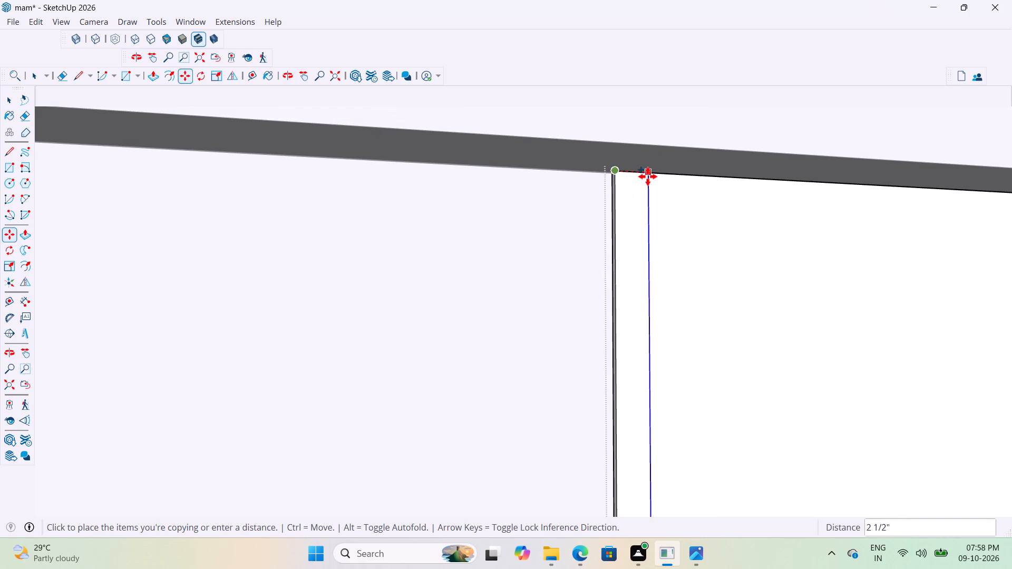
scroll(643, 180, "up", 6)
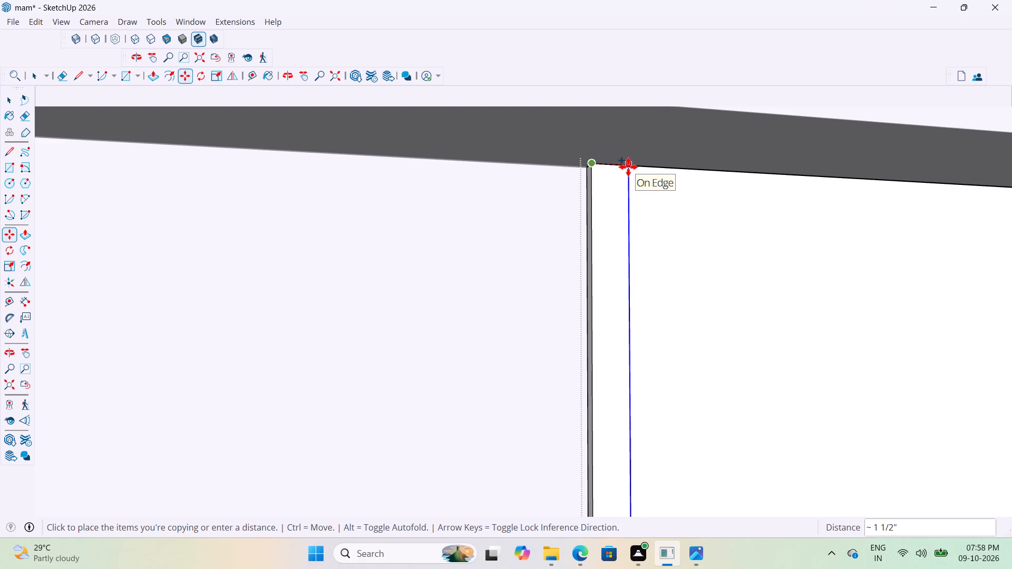
left_click(628, 167)
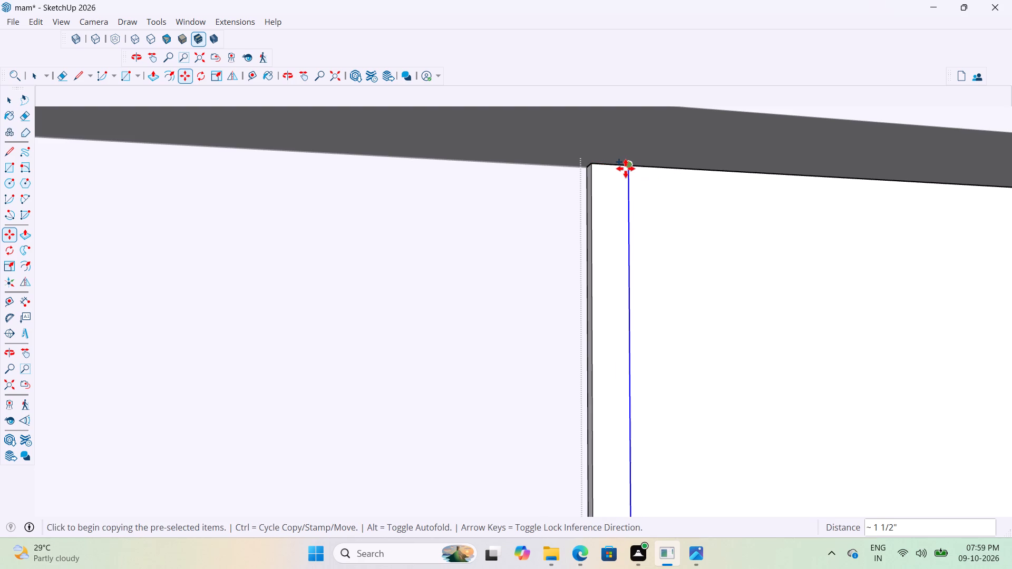
Copy the new vertical line another 13/16" or so across the panel's face to outline a narrow full-height strip.
left_click(628, 167)
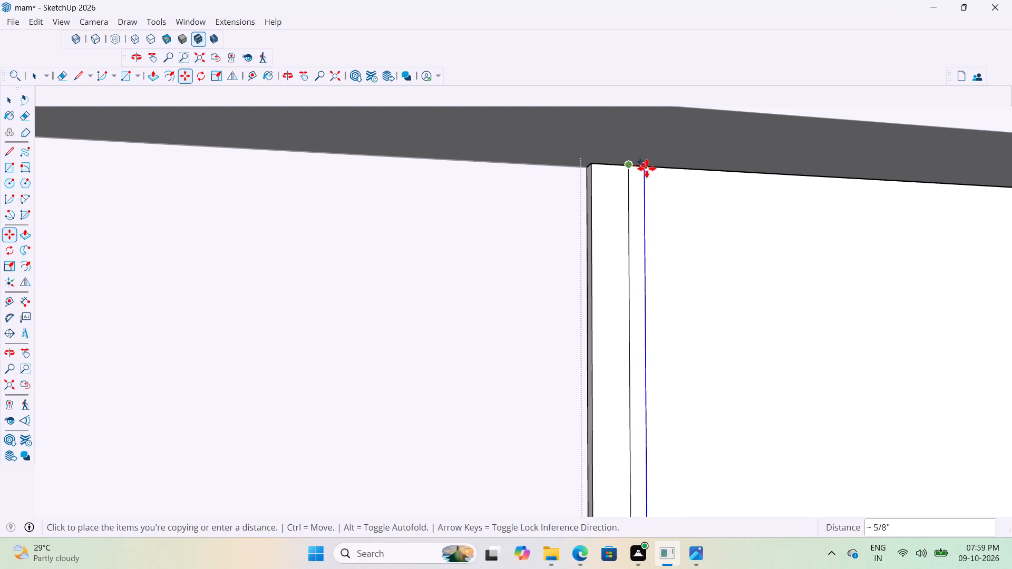
scroll(648, 169, "down", 7)
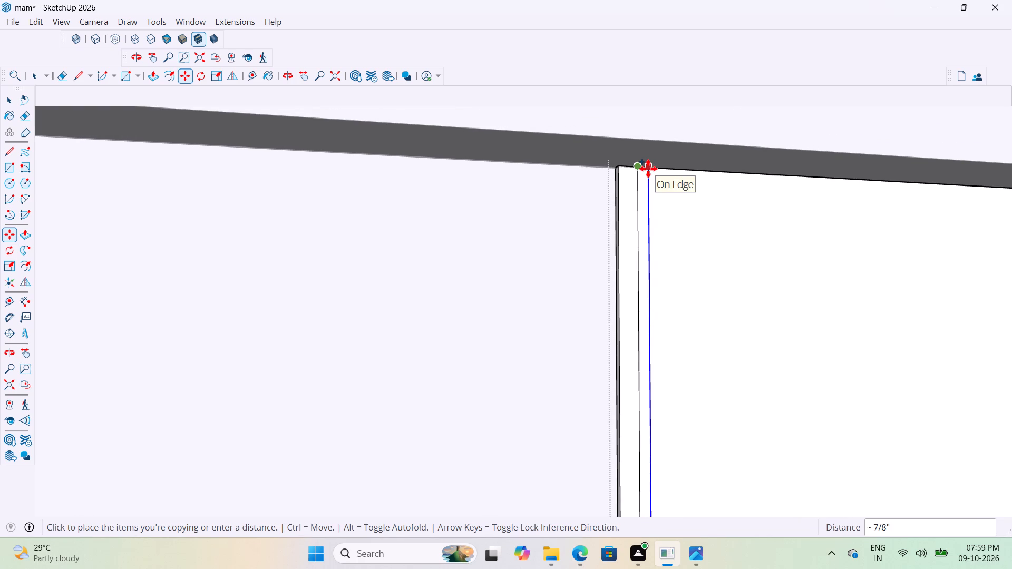
scroll(648, 169, "up", 8)
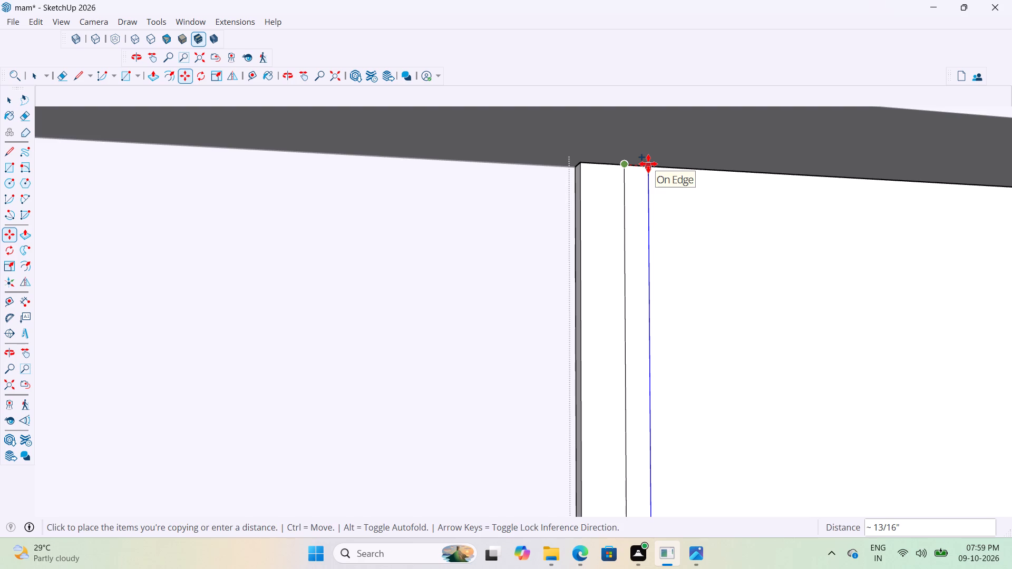
left_click(648, 164)
key("space")
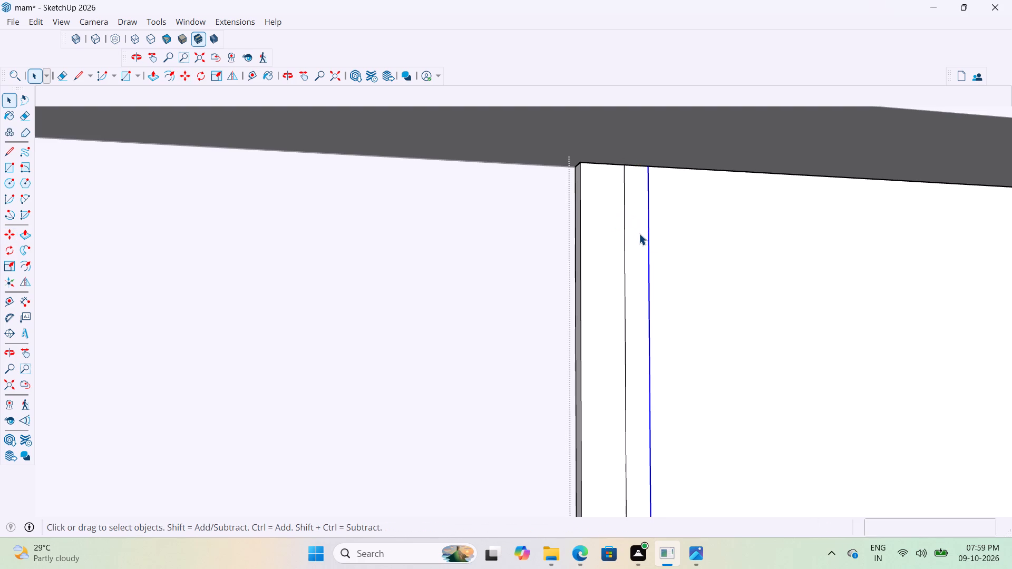
Make a group from the narrow strip face and its edges between the two copied lines.
double_click(639, 233)
scroll(639, 233, "down", 8)
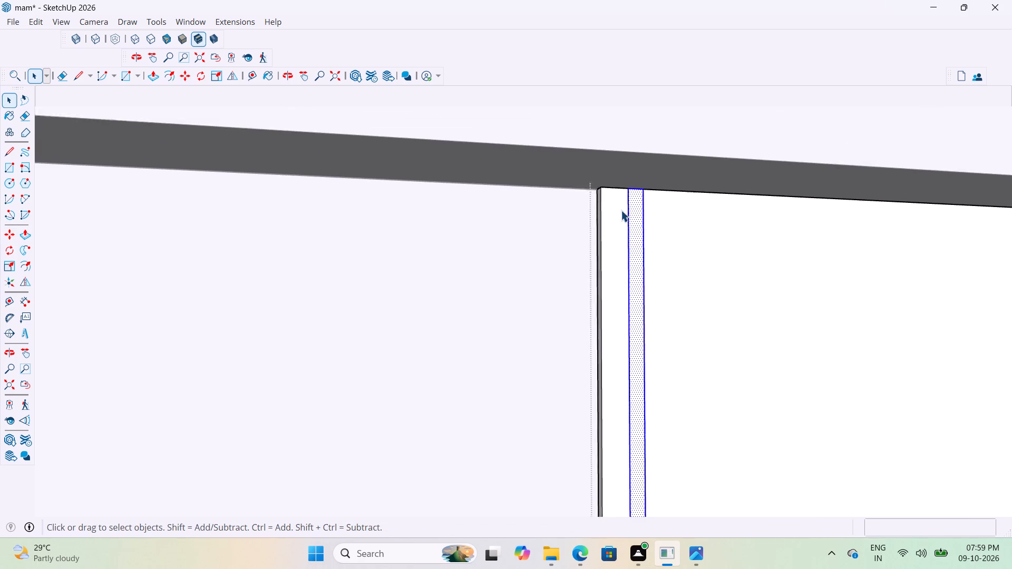
scroll(621, 210, "down", 8)
scroll(634, 306, "up", 9)
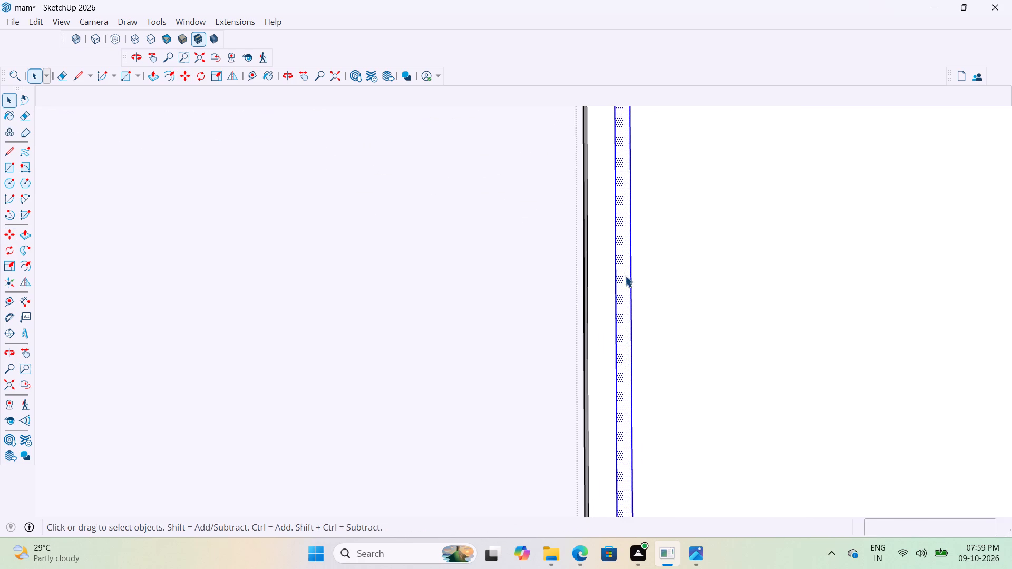
scroll(625, 276, "up", 3)
right_click(624, 282)
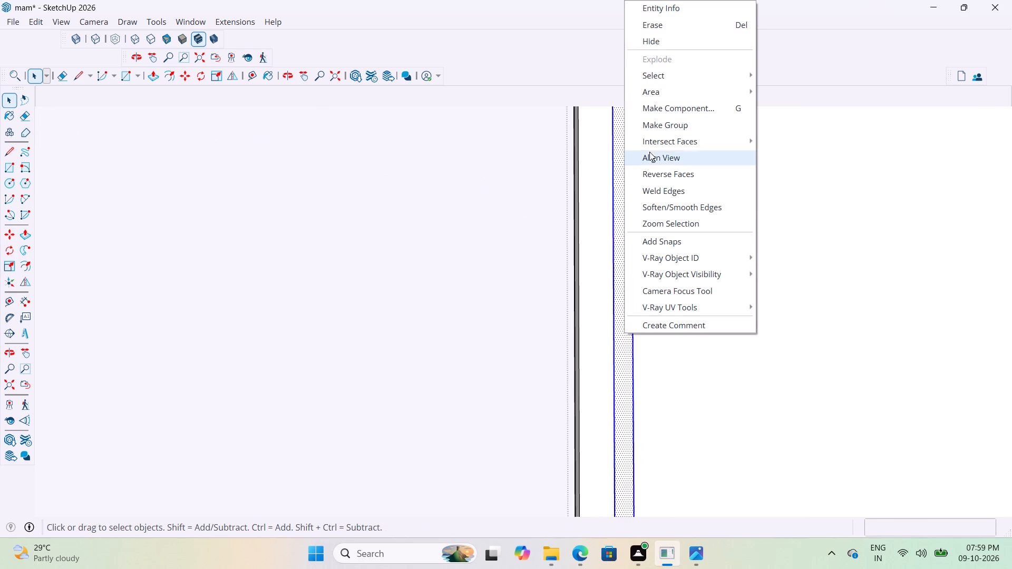
left_click(659, 123)
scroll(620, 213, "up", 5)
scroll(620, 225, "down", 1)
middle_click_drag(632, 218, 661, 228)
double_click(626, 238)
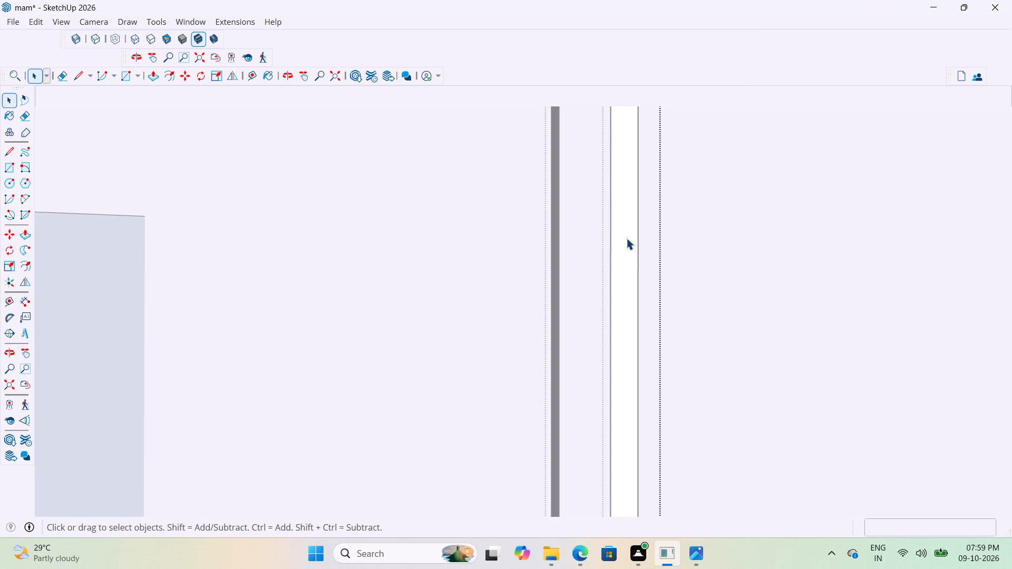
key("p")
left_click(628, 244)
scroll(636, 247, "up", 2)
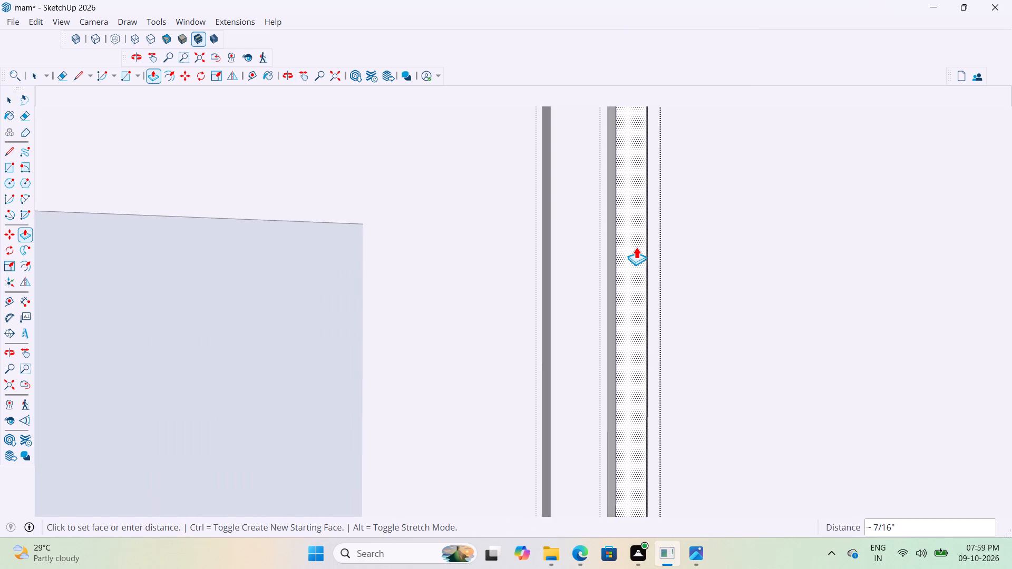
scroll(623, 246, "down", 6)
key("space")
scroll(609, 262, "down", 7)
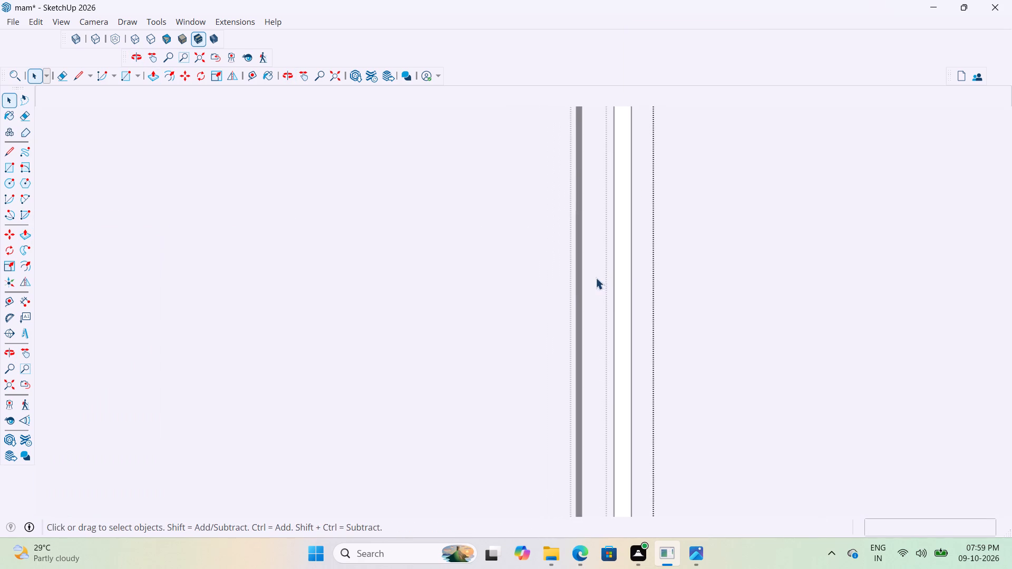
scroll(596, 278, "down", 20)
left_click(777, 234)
Move the narrow strip group 4" across the tall panel along its top edge, toward the vertical band.
scroll(540, 296, "up", 2)
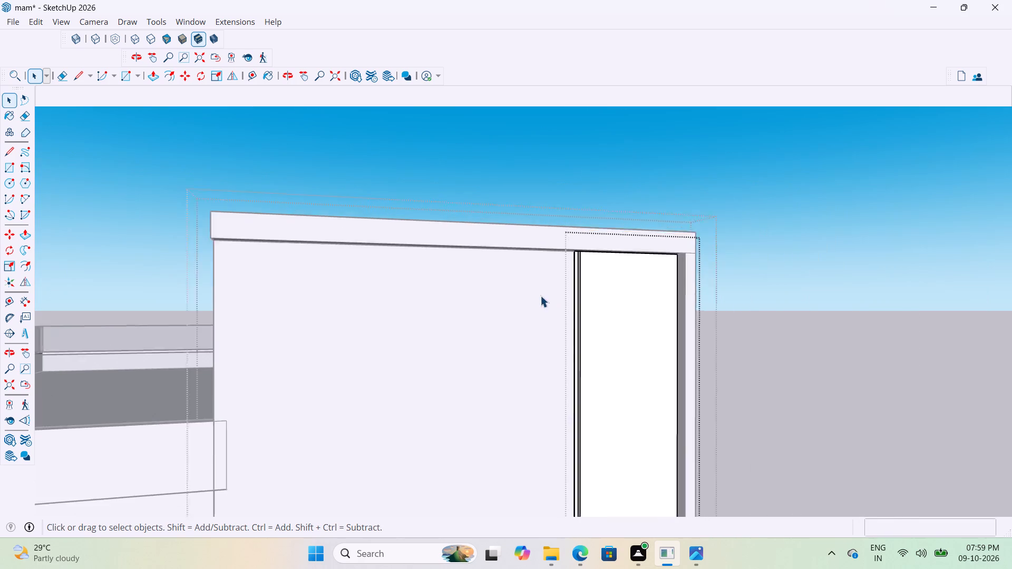
scroll(540, 296, "up", 12)
left_click(598, 246)
scroll(598, 246, "up", 7)
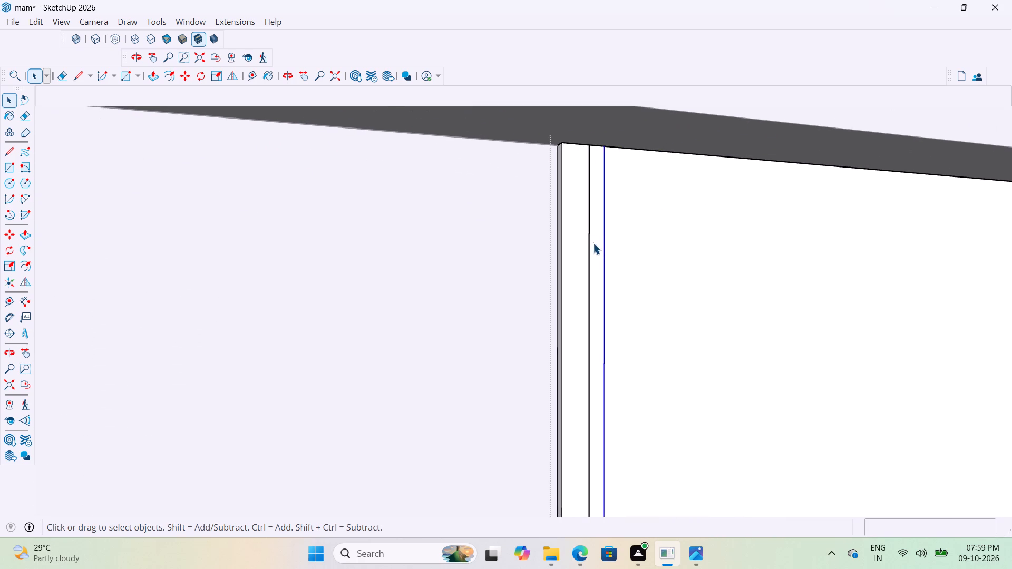
left_click(593, 243)
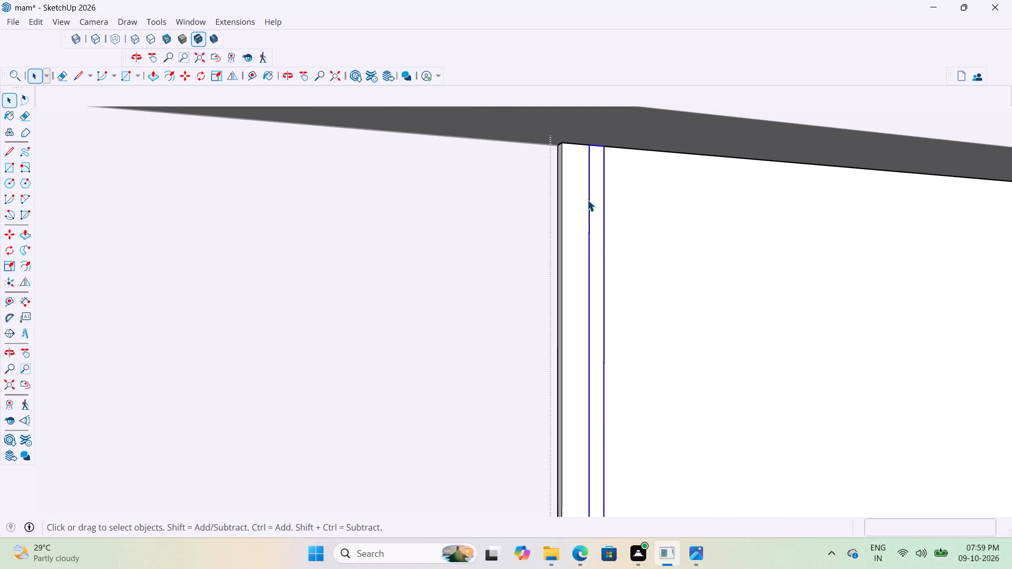
scroll(587, 200, "down", 3)
scroll(605, 165, "up", 3)
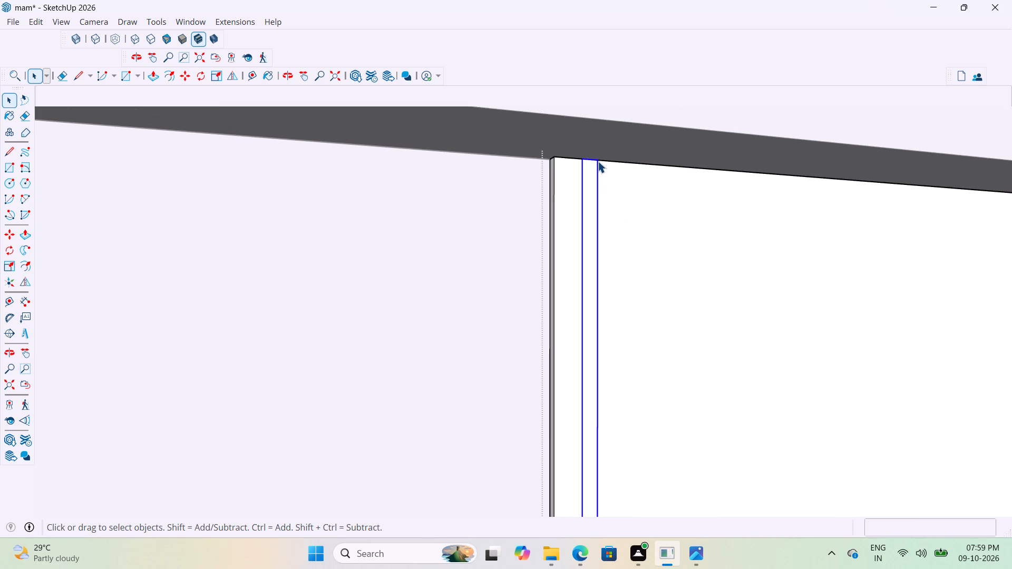
scroll(598, 161, "up", 2)
key("m")
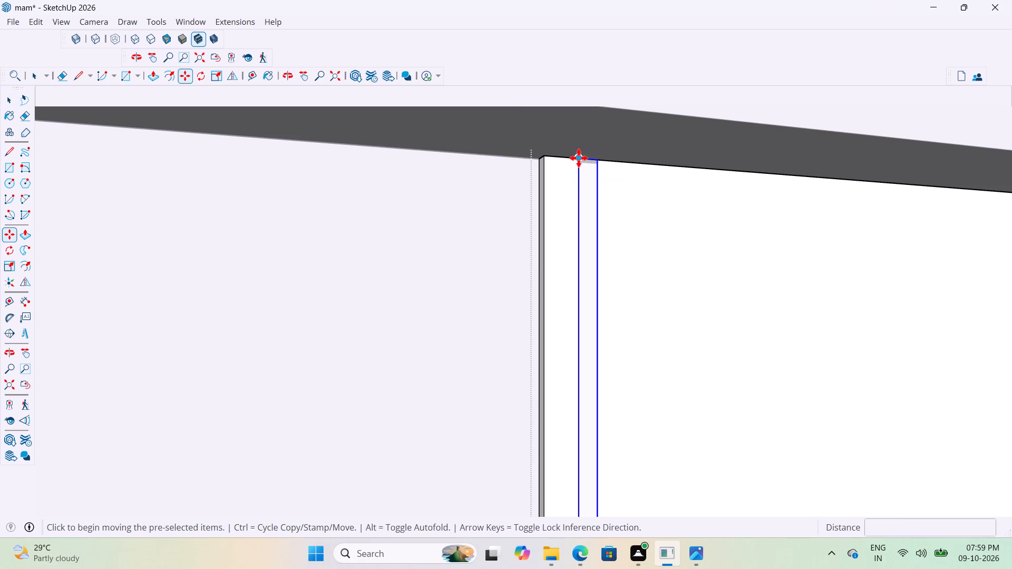
left_click(579, 158)
scroll(616, 168, "down", 13)
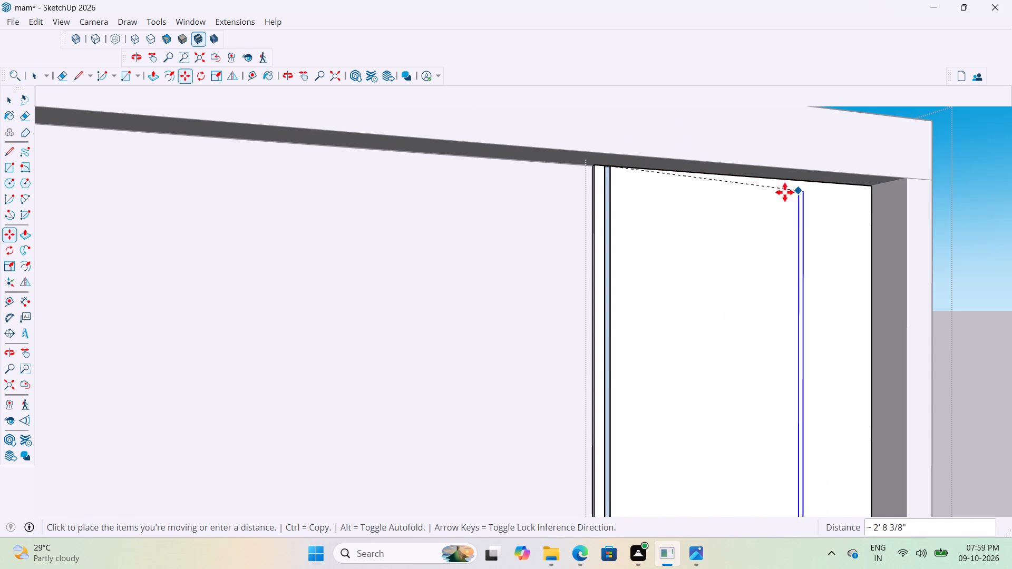
scroll(629, 175, "up", 5)
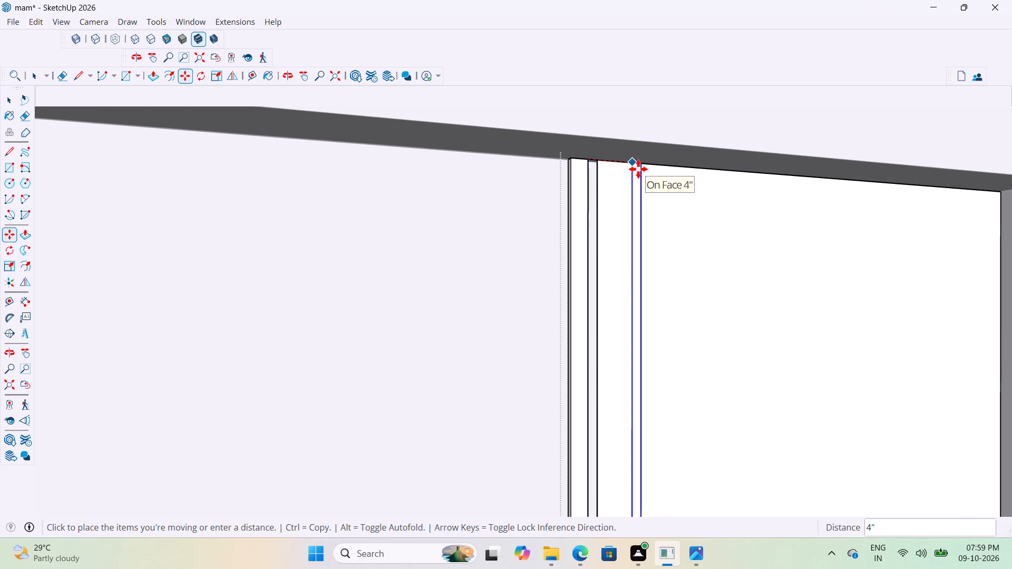
scroll(634, 171, "down", 1)
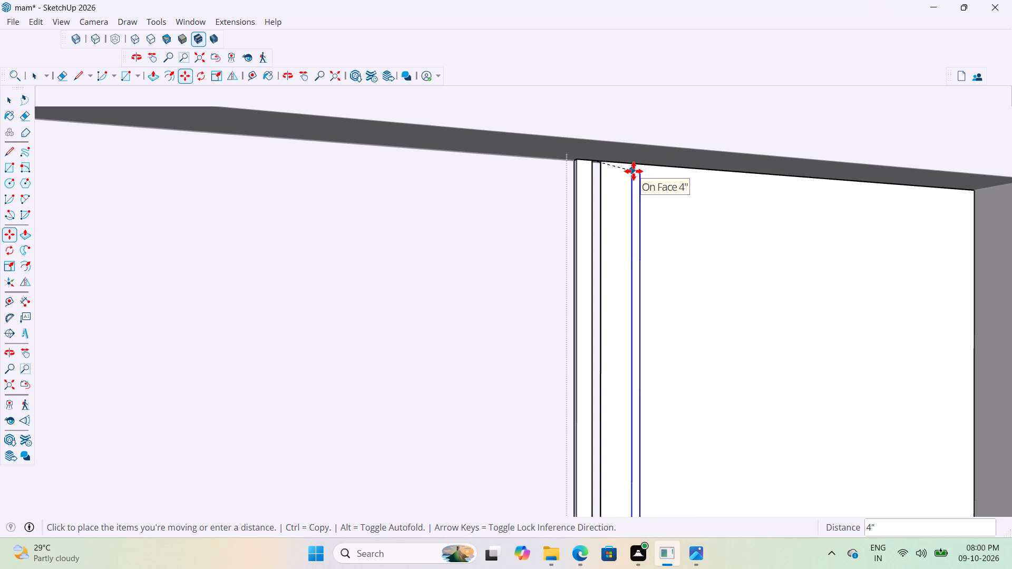
scroll(634, 171, "up", 2)
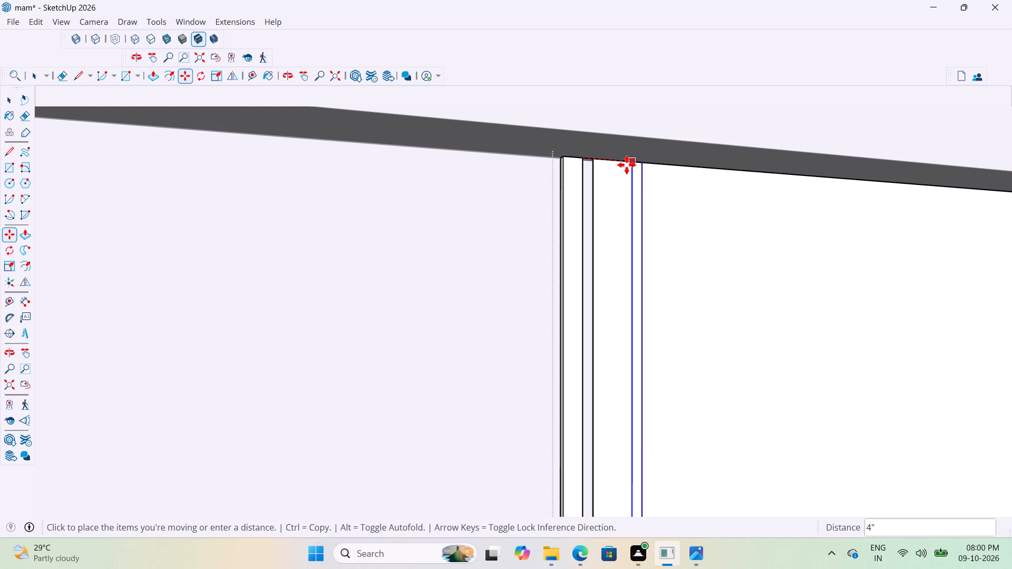
left_click(627, 165)
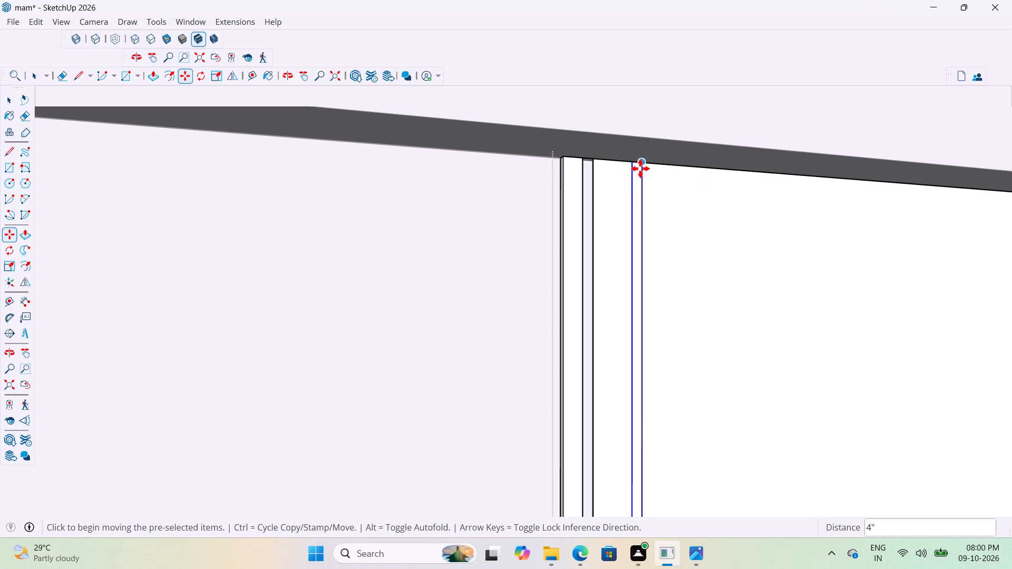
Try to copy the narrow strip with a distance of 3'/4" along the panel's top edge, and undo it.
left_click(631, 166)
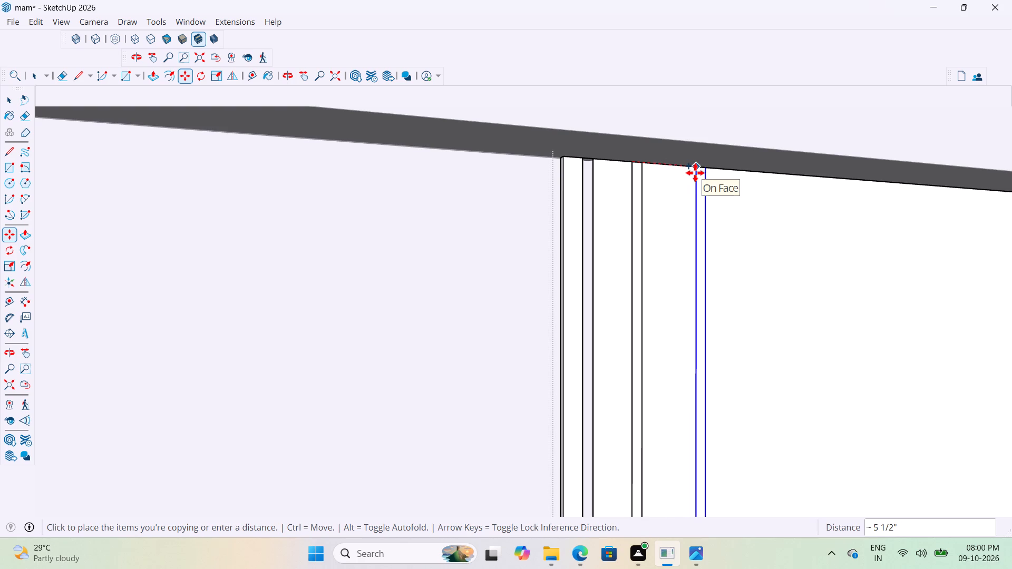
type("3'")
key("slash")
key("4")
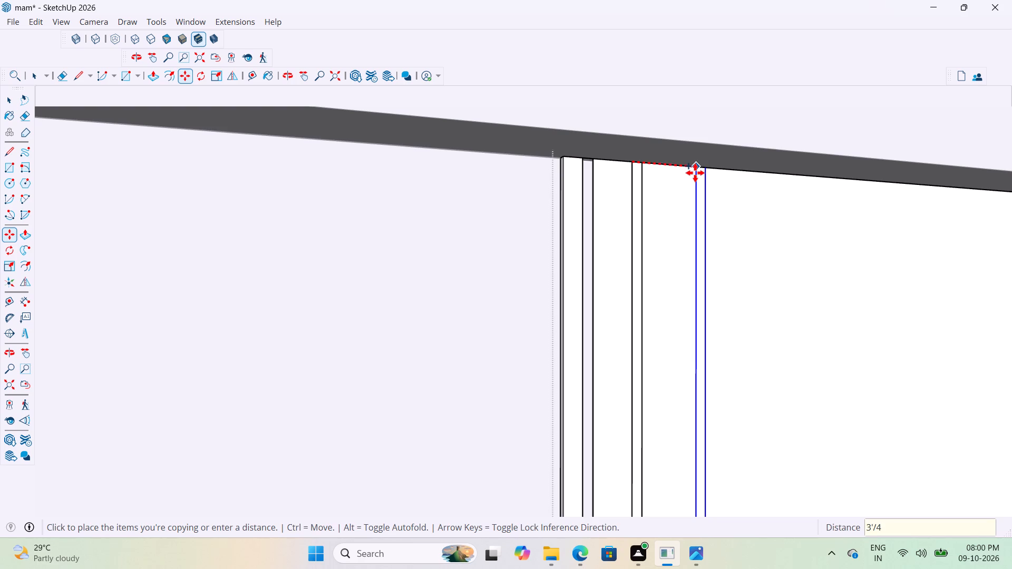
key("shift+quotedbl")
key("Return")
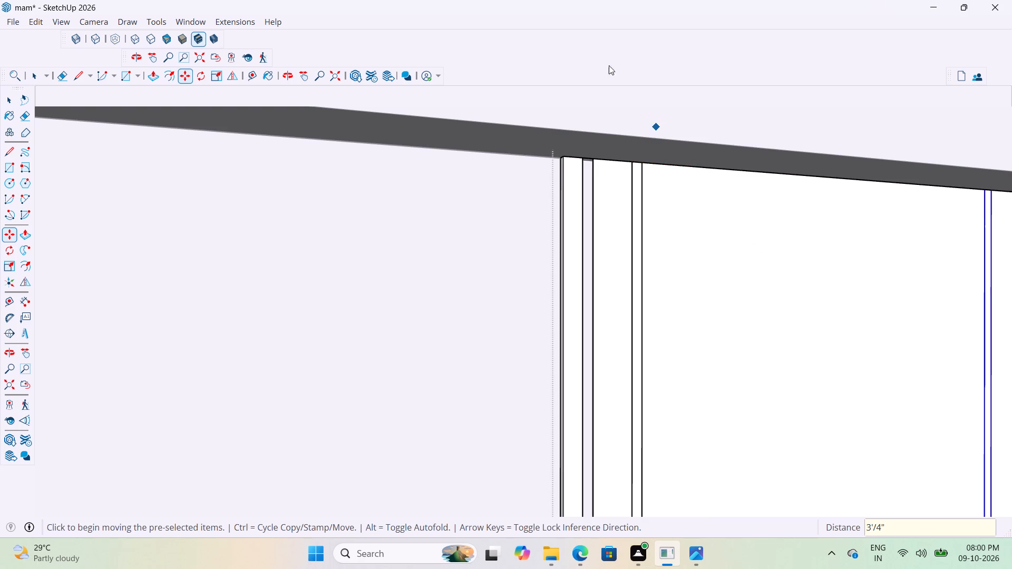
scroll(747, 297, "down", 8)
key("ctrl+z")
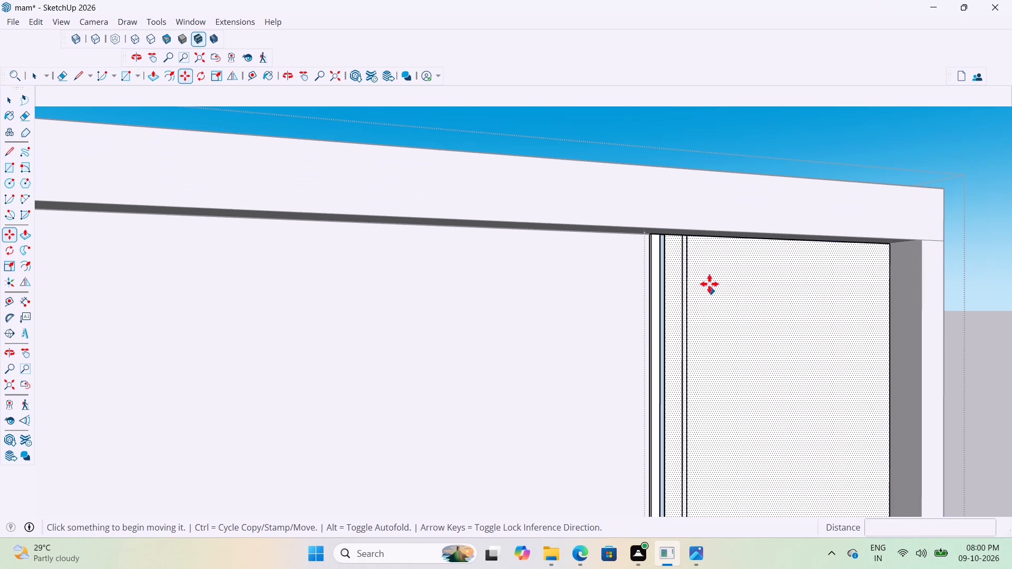
Copy the moved strip group 4" farther along the panel's top edge toward the vertical band.
scroll(709, 283, "up", 9)
scroll(614, 217, "down", 16)
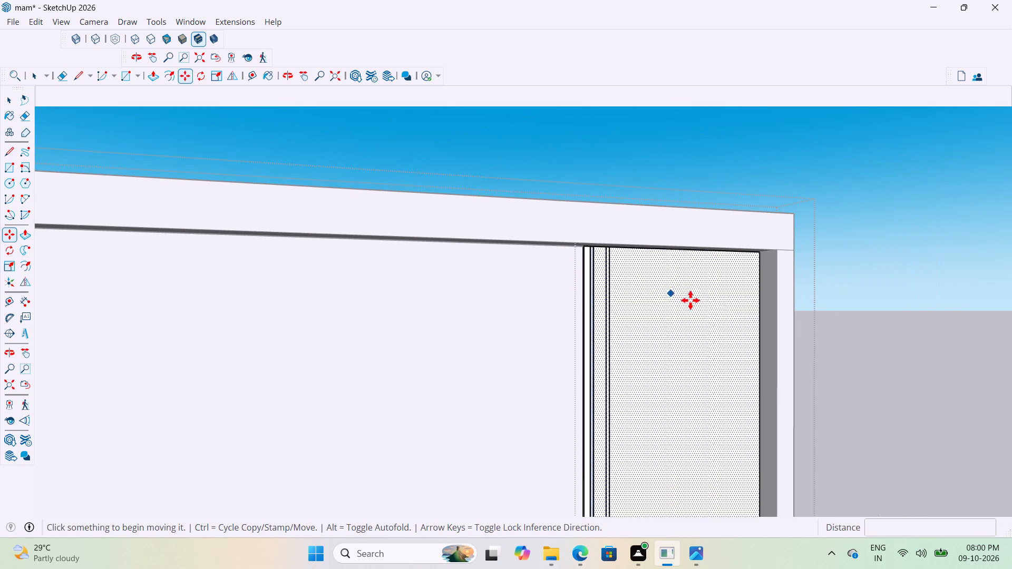
key("space")
scroll(851, 244, "up", 2)
scroll(597, 256, "up", 9)
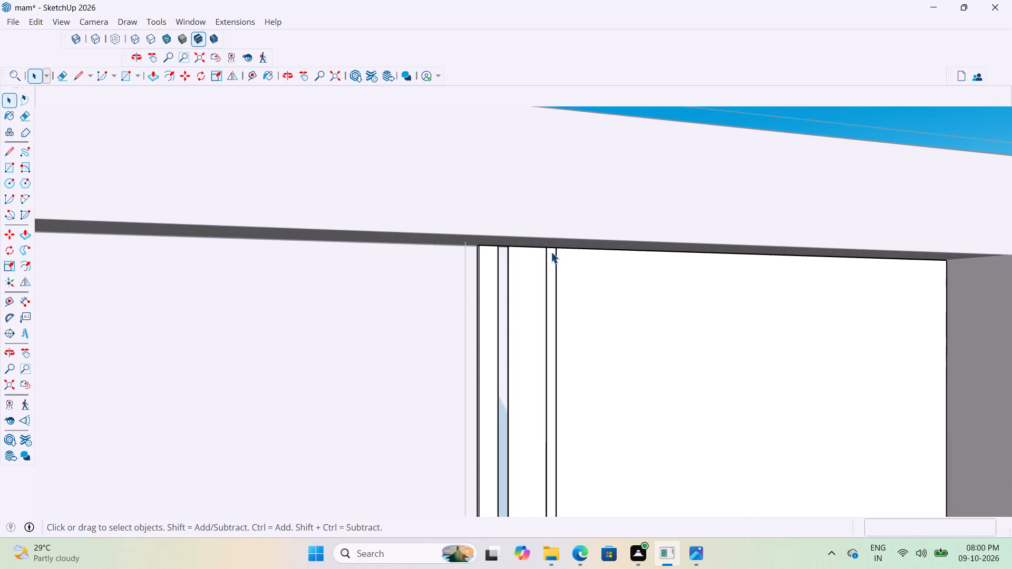
left_click(557, 260)
scroll(557, 260, "up", 7)
key("m")
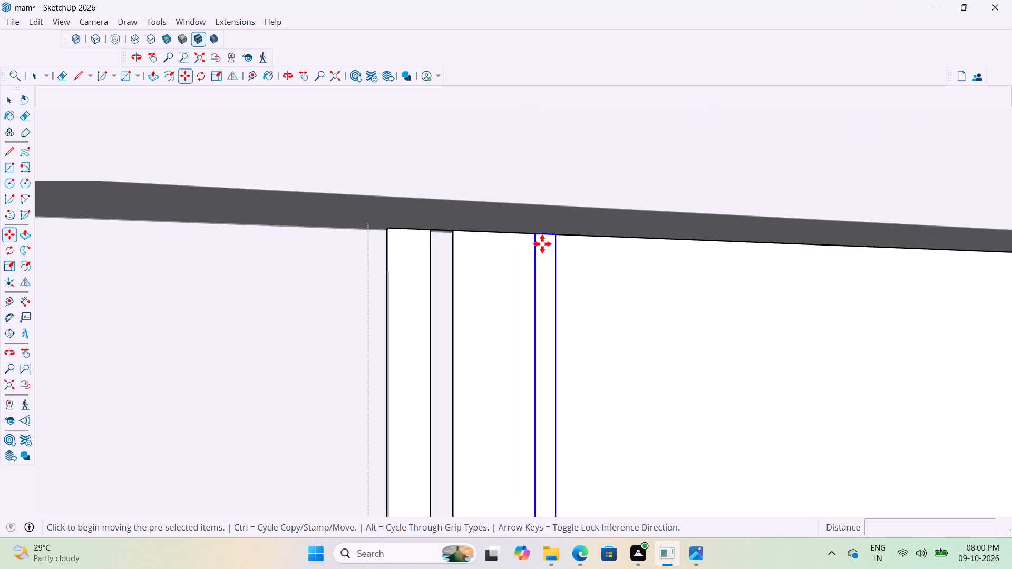
left_click(538, 233)
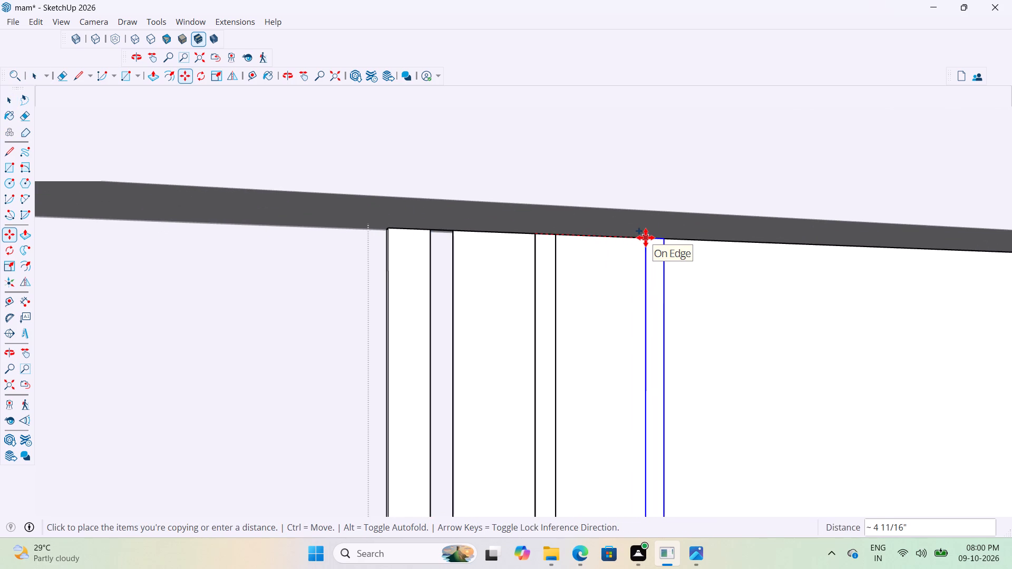
type("4\"")
key("Return")
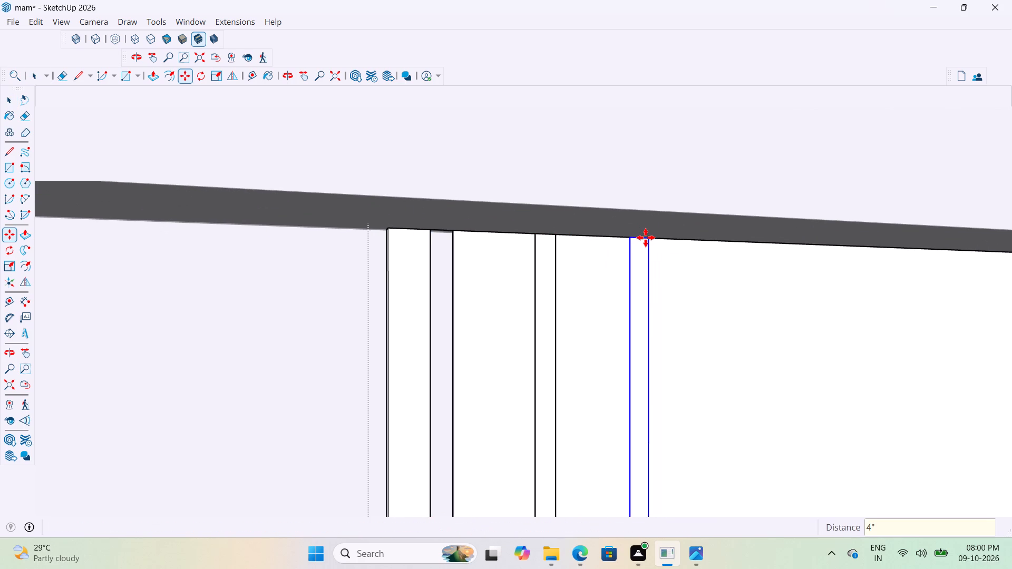
Copy the newest strip another 4" along the panel's top edge in the same direction.
left_click(625, 240)
scroll(670, 232, "down", 3)
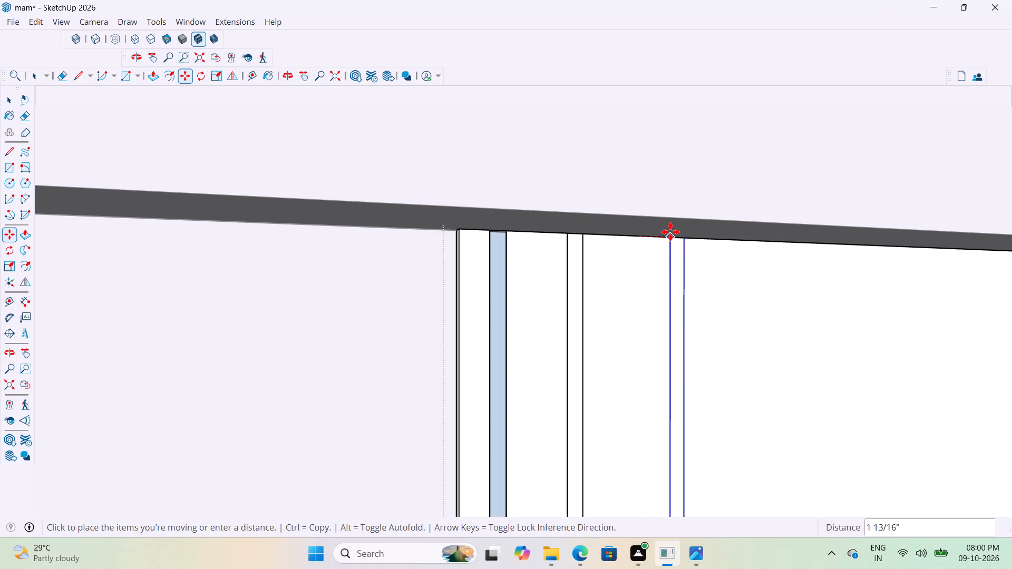
scroll(626, 242, "down", 14)
scroll(664, 259, "up", 3)
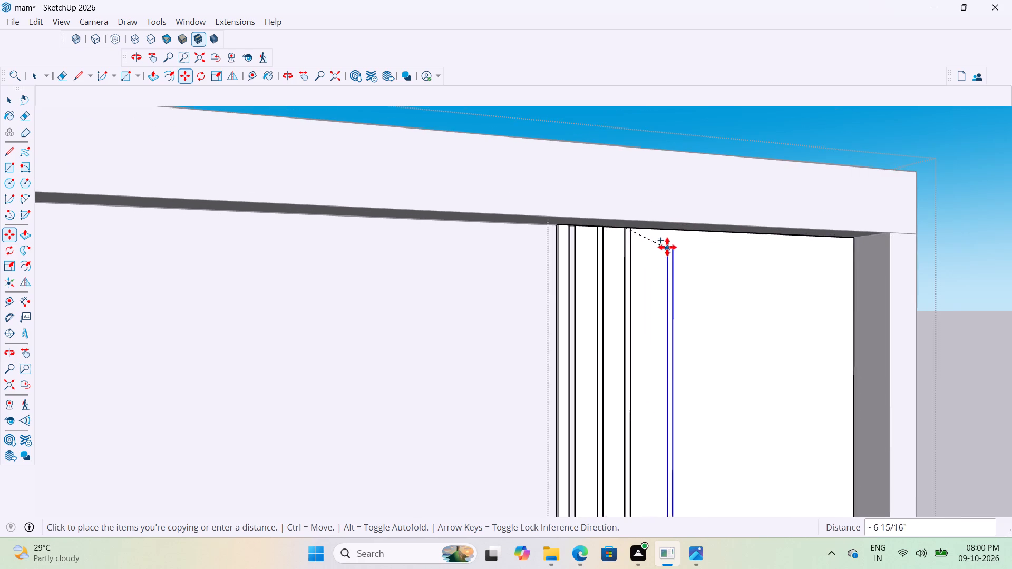
scroll(663, 237, "down", 5)
scroll(664, 237, "up", 7)
type("4\"")
key("Return")
Add two more strip copies in succession, each 4" beyond the previous one toward the vertical band.
scroll(664, 237, "up", 2)
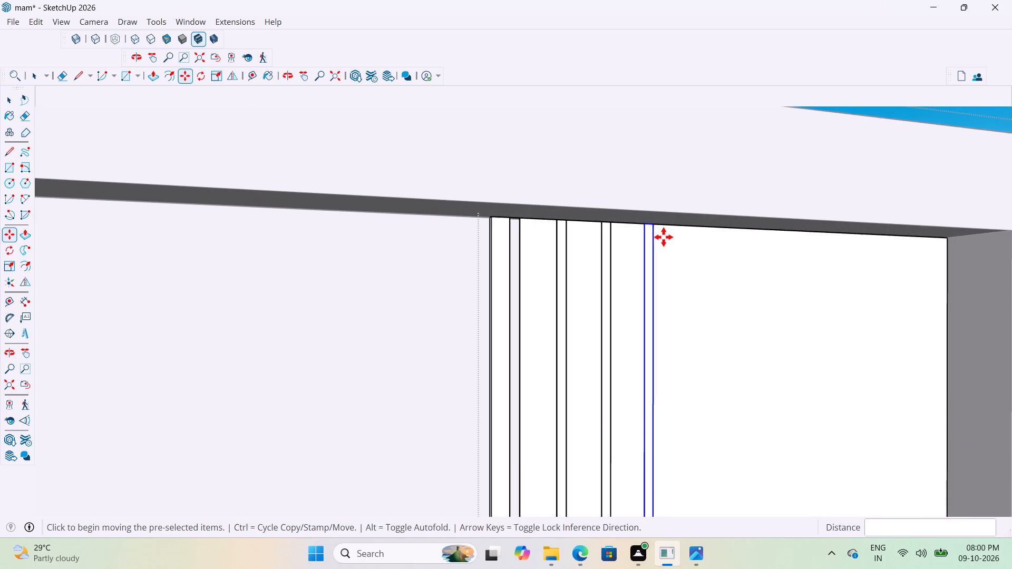
scroll(664, 237, "up", 3)
left_click(639, 220)
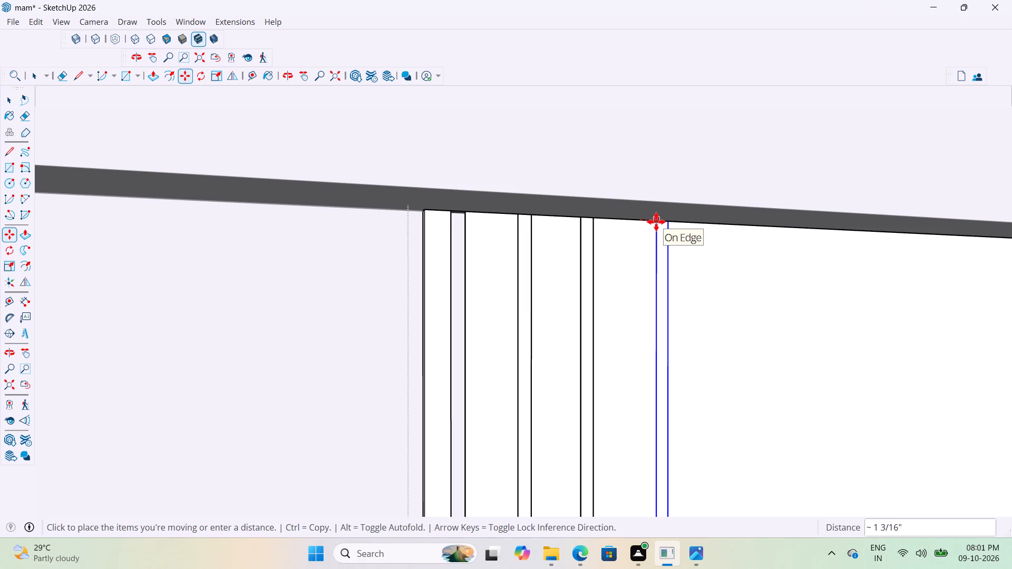
type("4\"")
key("Return")
scroll(691, 227, "up", 3)
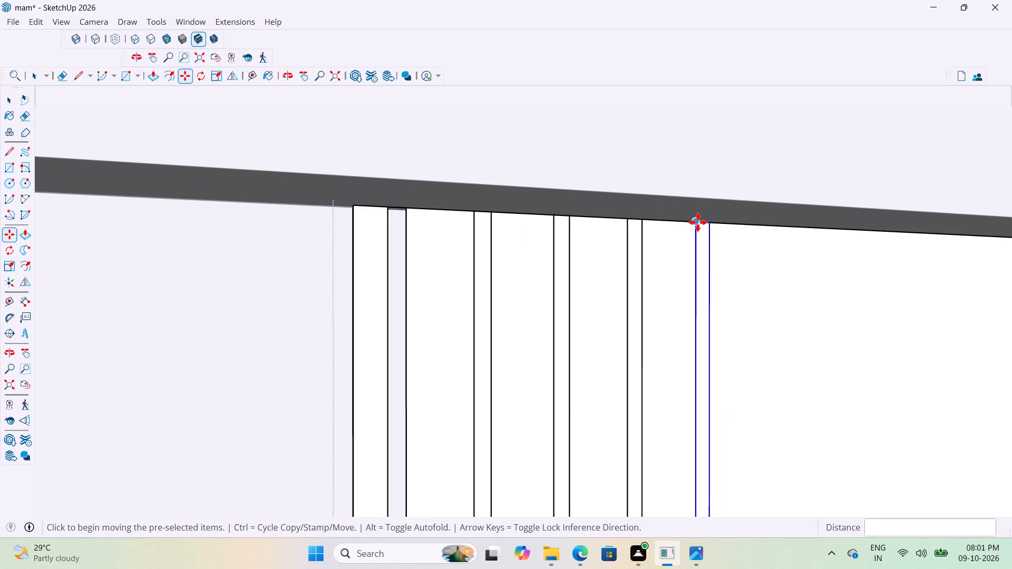
scroll(698, 222, "up", 2)
left_click(694, 227)
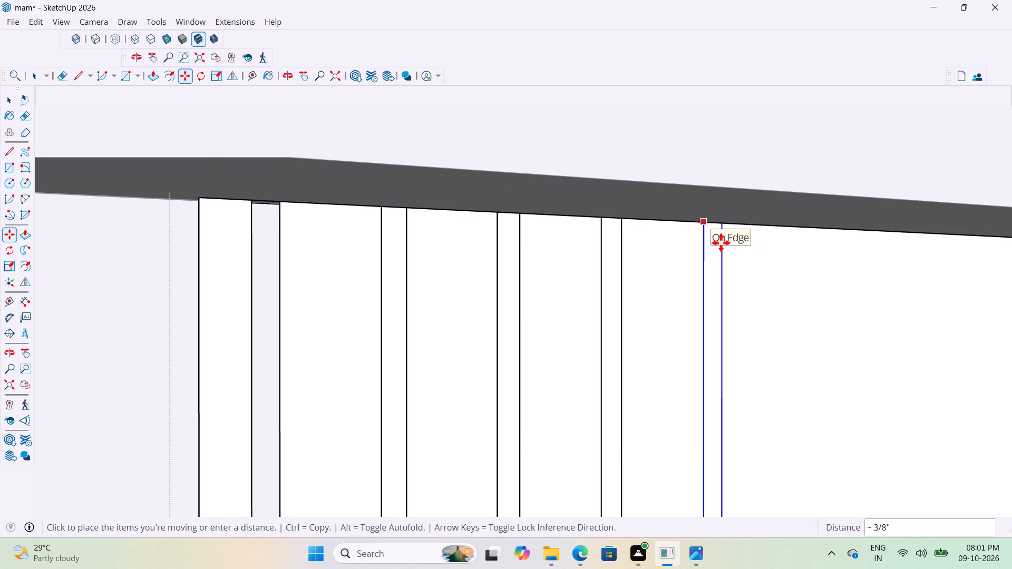
scroll(708, 227, "down", 15)
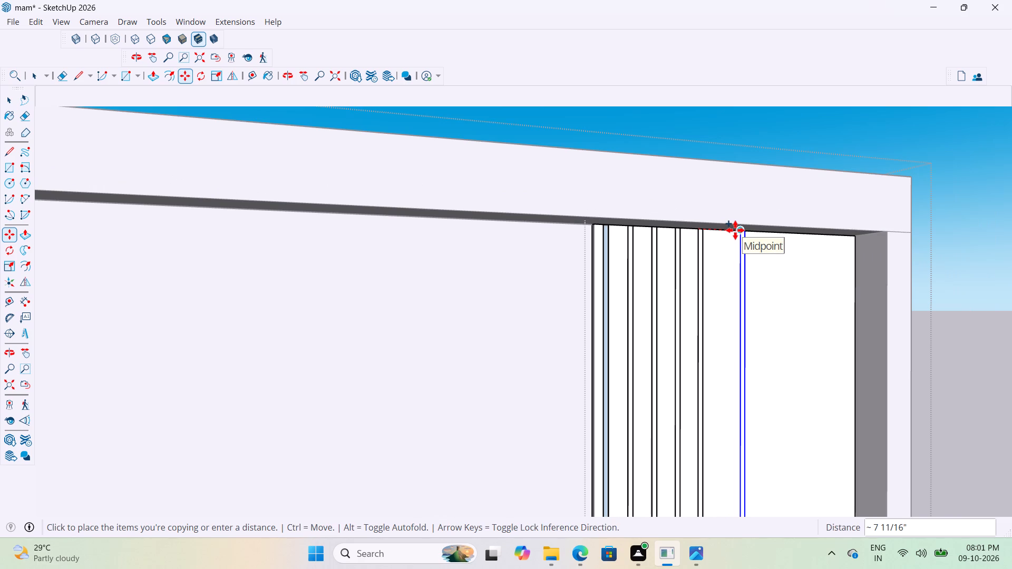
type("4\"")
key("Return")
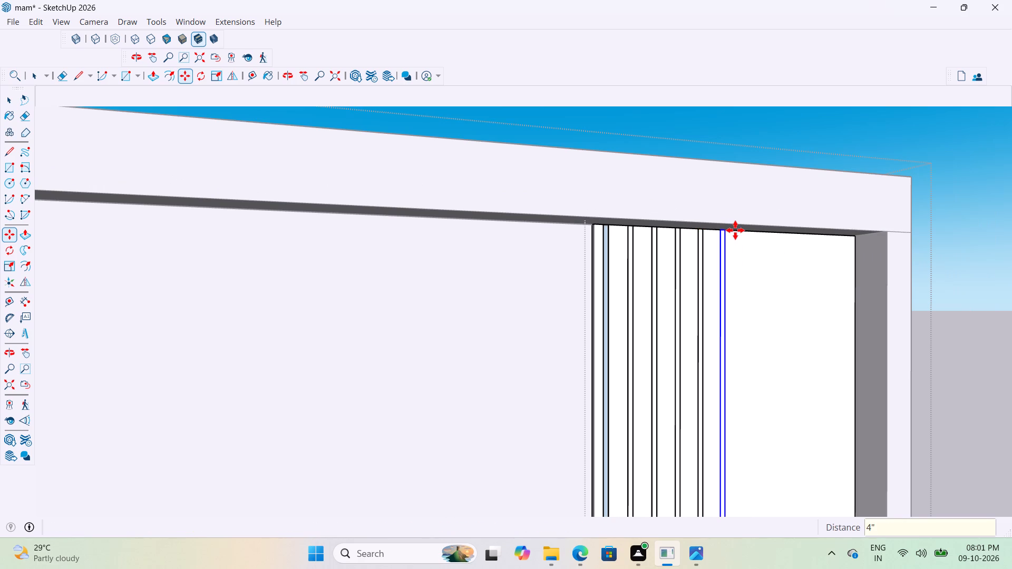
Continue the row with another two strip copies, each spaced 4" from the last along the top edge.
scroll(734, 230, "up", 7)
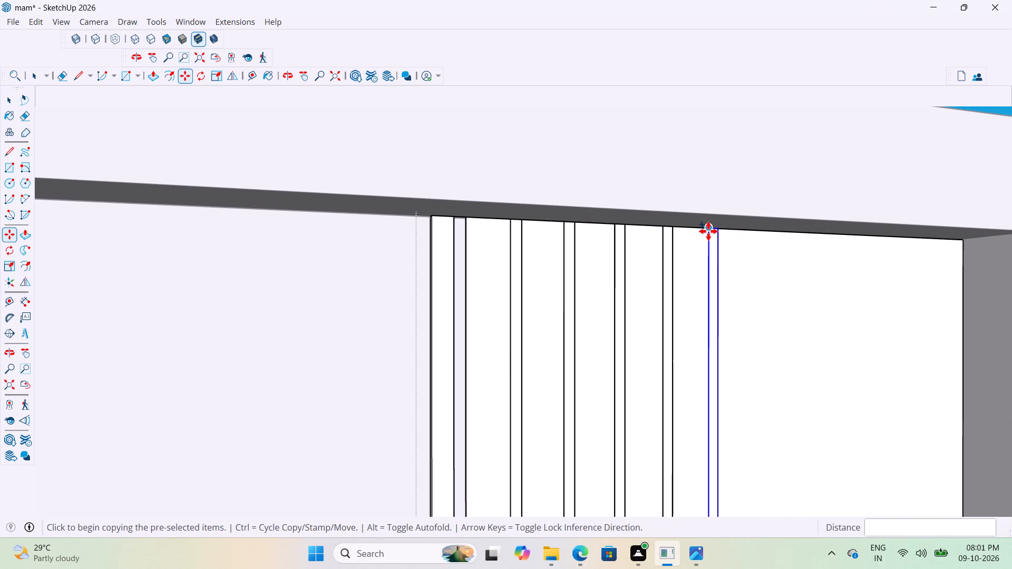
left_click(708, 231)
type("4\"")
key("Return")
scroll(754, 230, "down", 2)
scroll(624, 316, "down", 5)
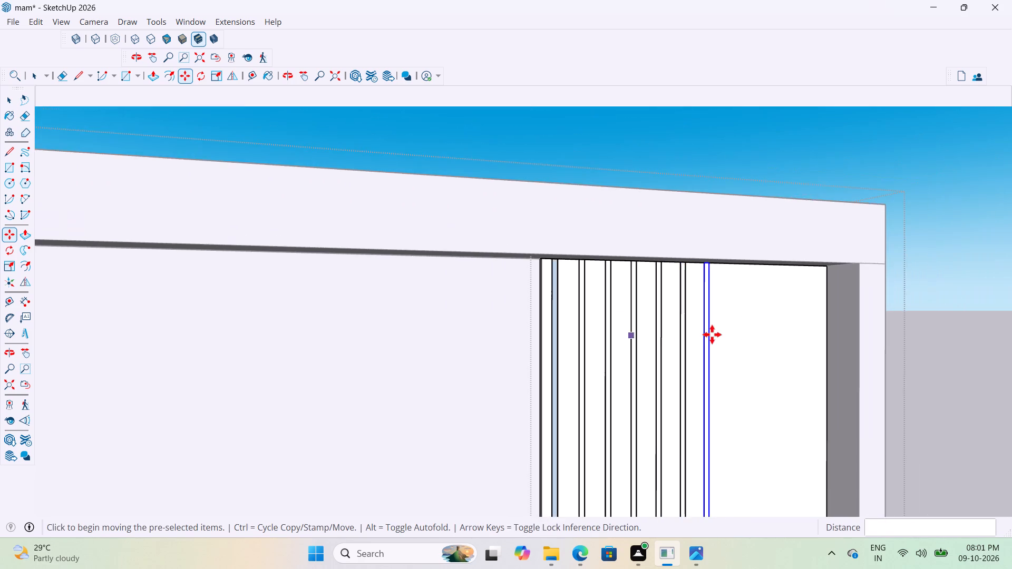
scroll(754, 310, "up", 8)
left_click(672, 243)
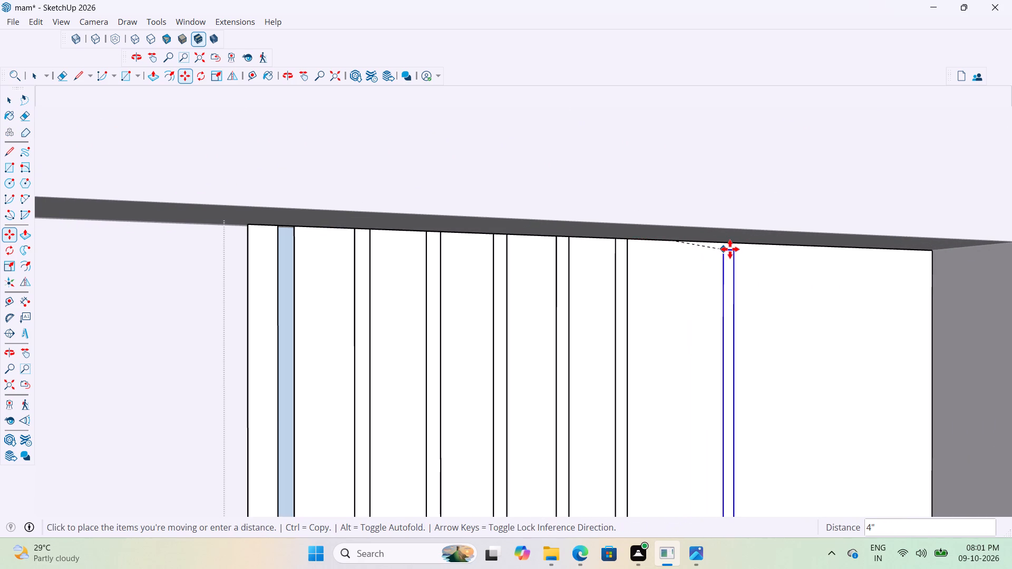
type("4\"")
key("Return")
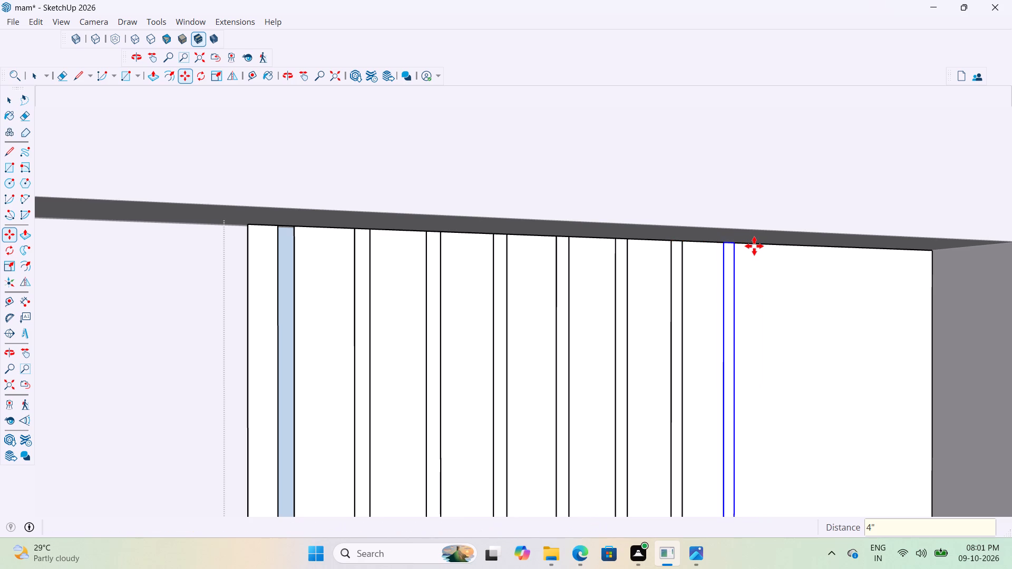
Copy the newest strip another 4" along the panel's top edge toward the vertical band.
scroll(726, 237, "up", 4)
left_click(724, 243)
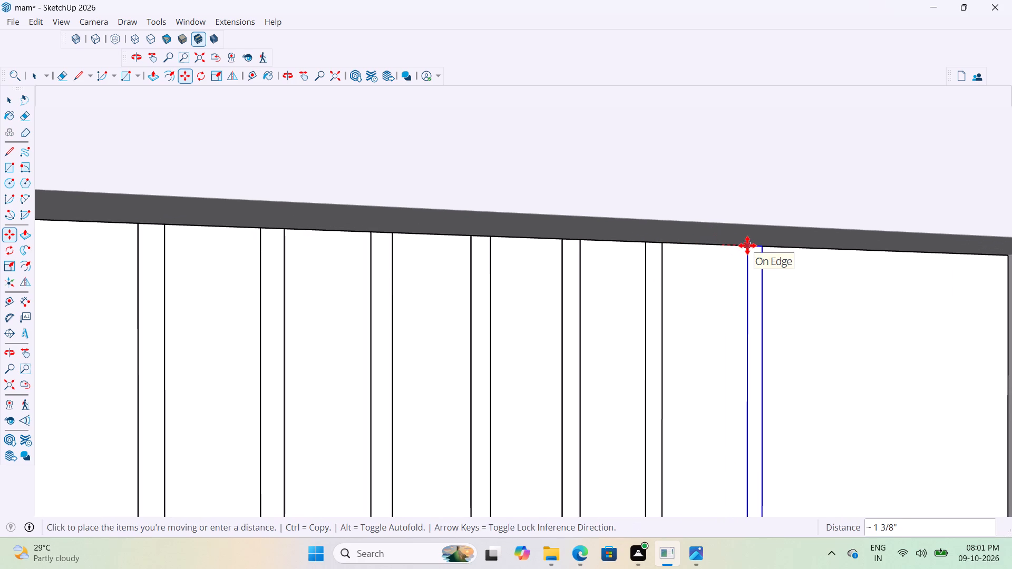
type("4\"")
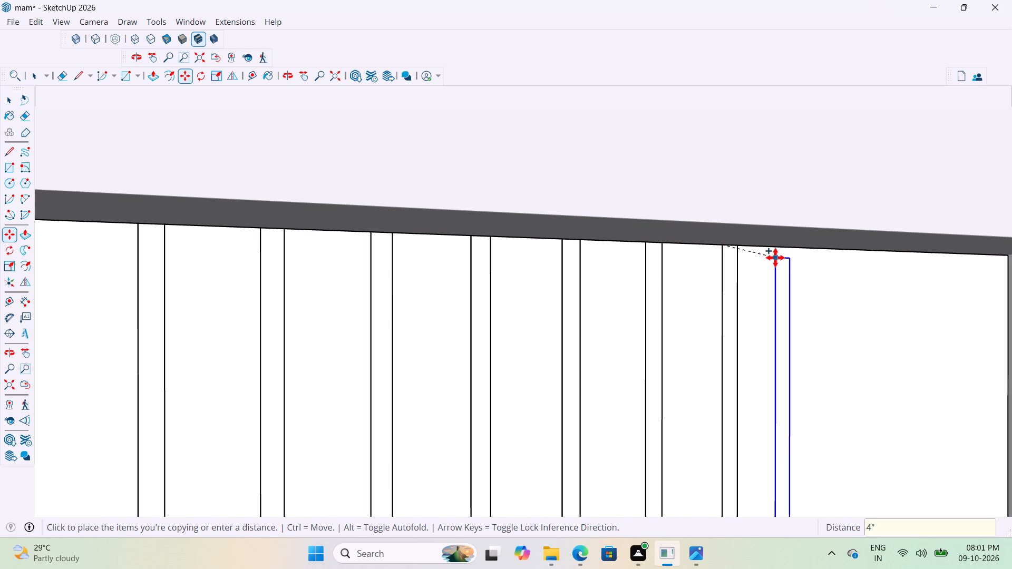
scroll(782, 252, "up", 3)
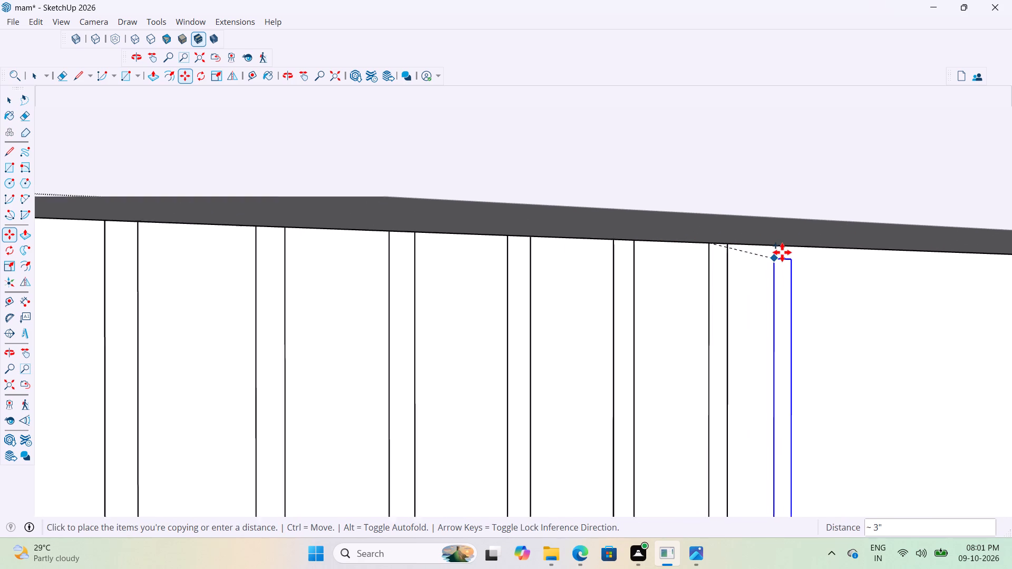
scroll(782, 252, "down", 4)
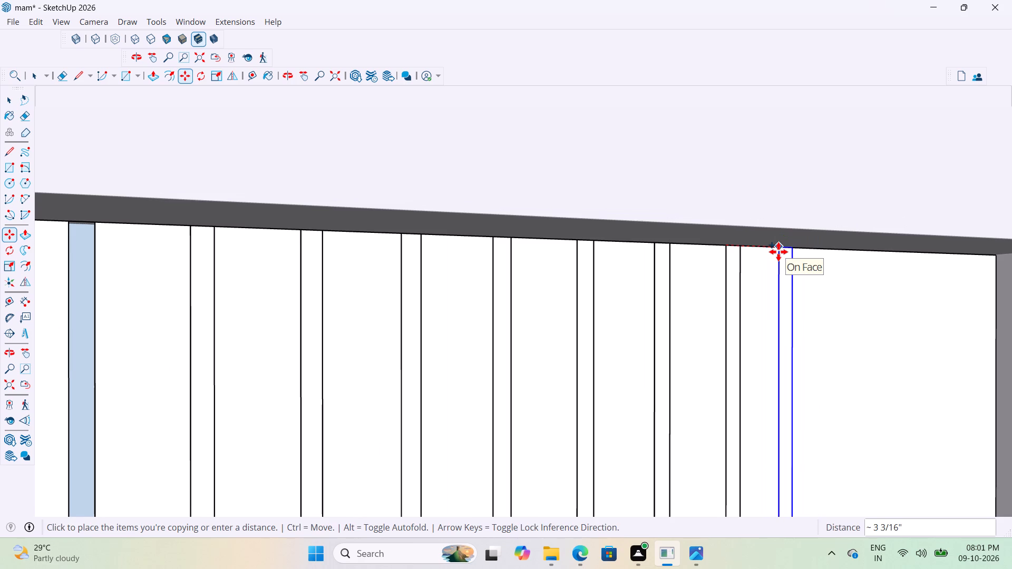
type("4\"")
key("Return")
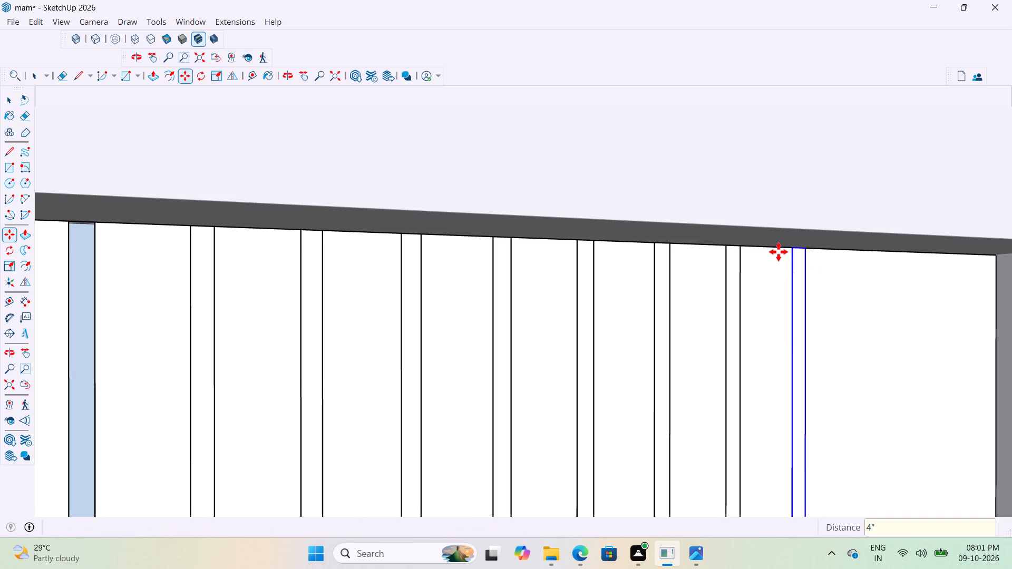
Complete the row with two more strip copies, each 4" beyond the last toward the vertical band, and clear the selection.
scroll(763, 255, "down", 16)
scroll(594, 286, "down", 5)
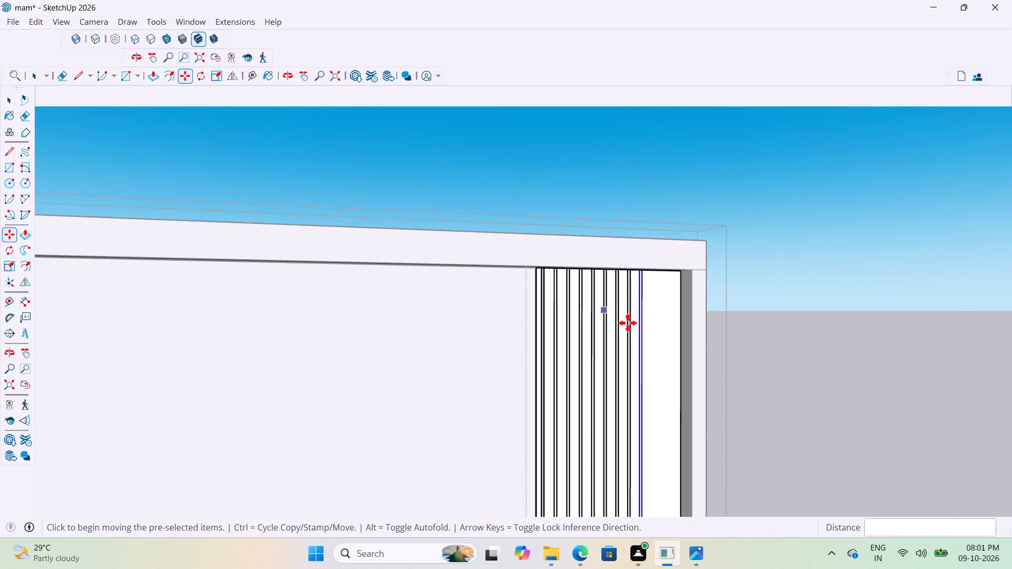
scroll(650, 350, "up", 3)
middle_click_drag(634, 333, 491, 364)
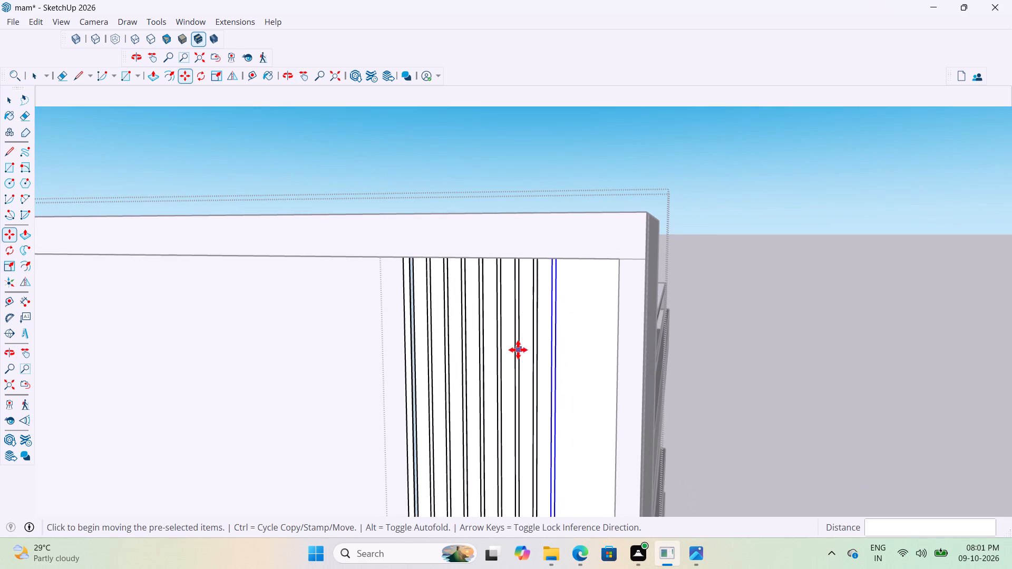
scroll(559, 287, "up", 7)
middle_click_drag(571, 253, 686, 236)
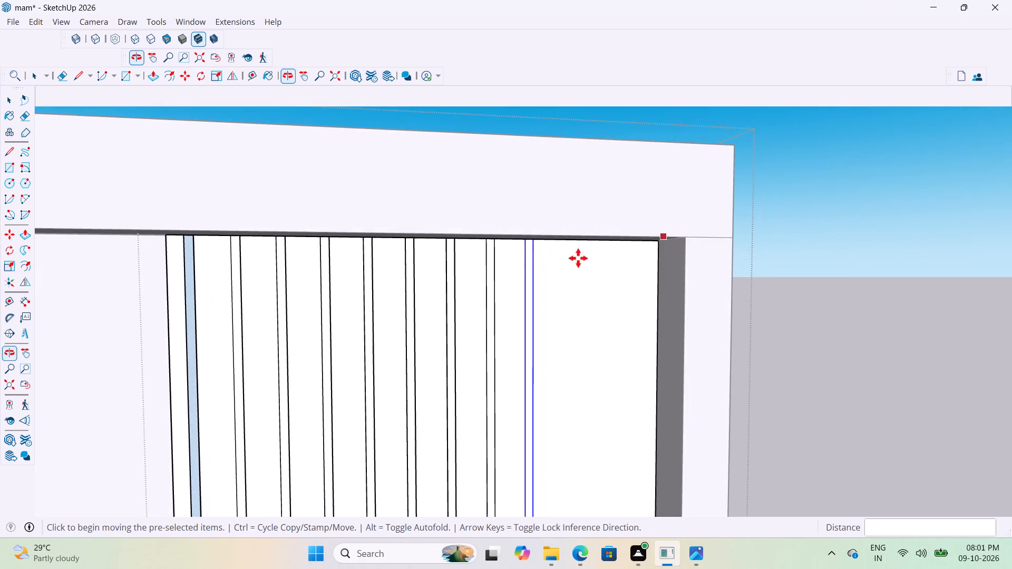
scroll(532, 259, "up", 11)
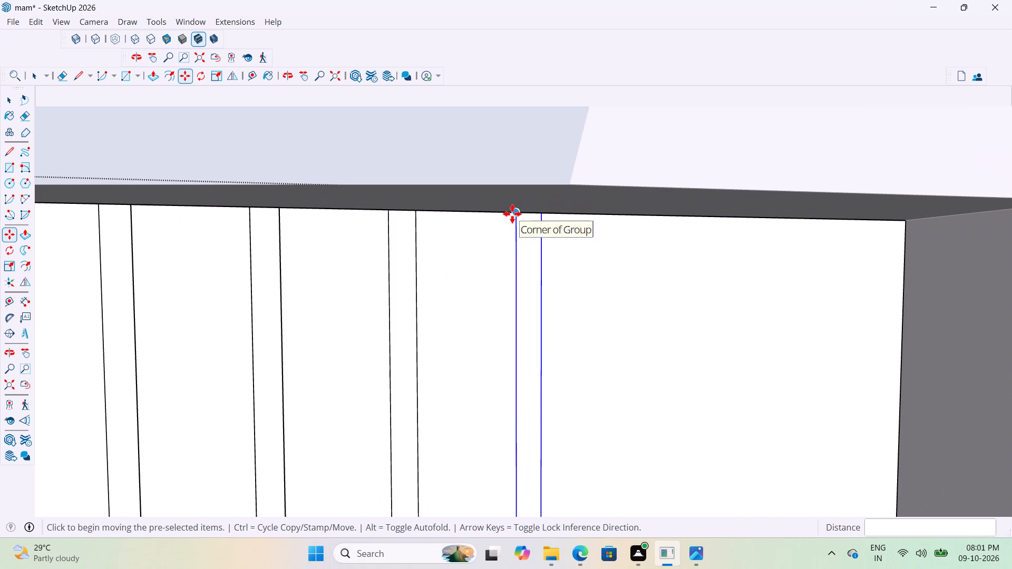
left_click(514, 219)
type("4\"")
key("Return")
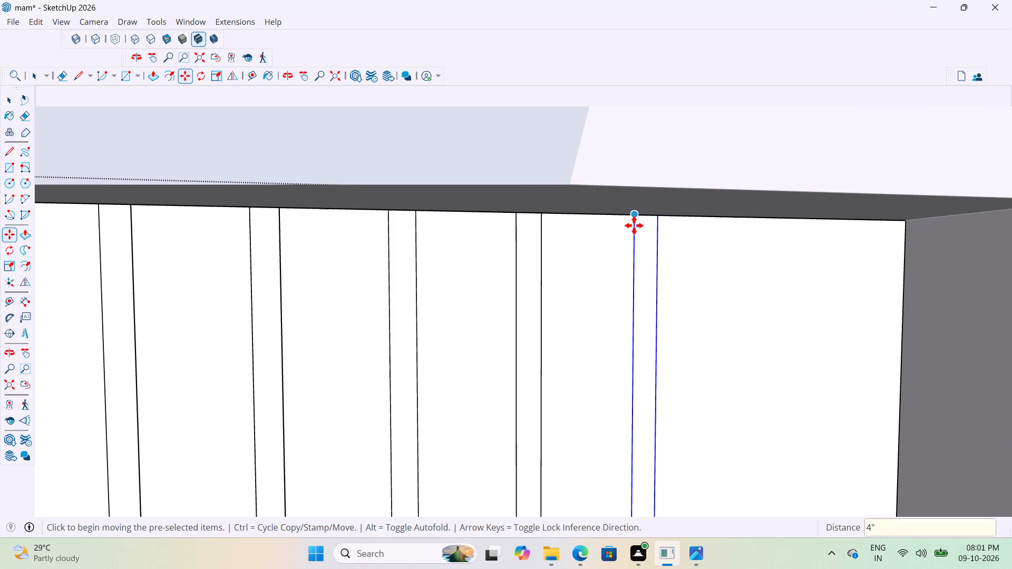
left_click(635, 212)
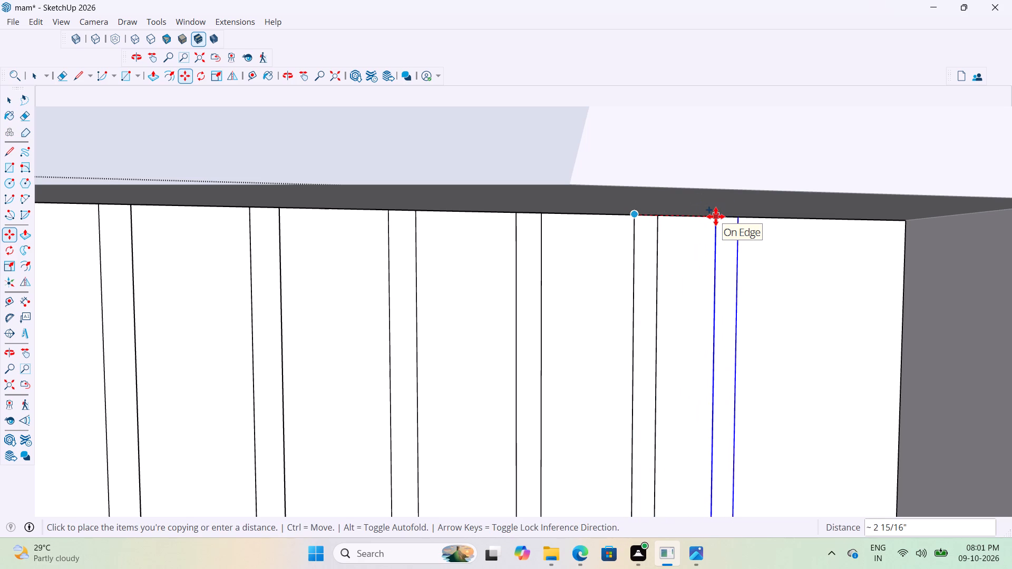
type("4\"")
key("Return")
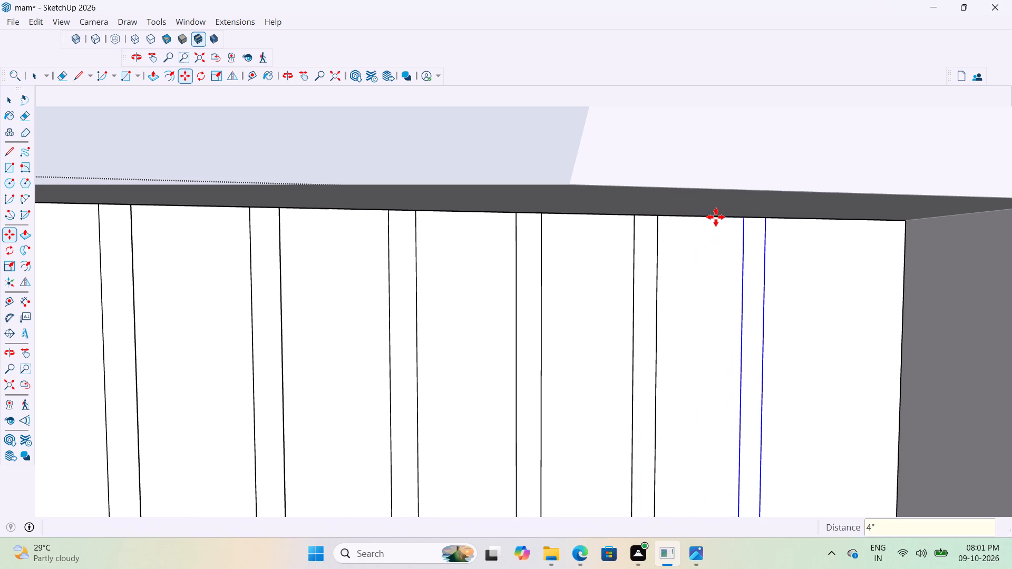
scroll(715, 230, "down", 9)
scroll(665, 260, "down", 16)
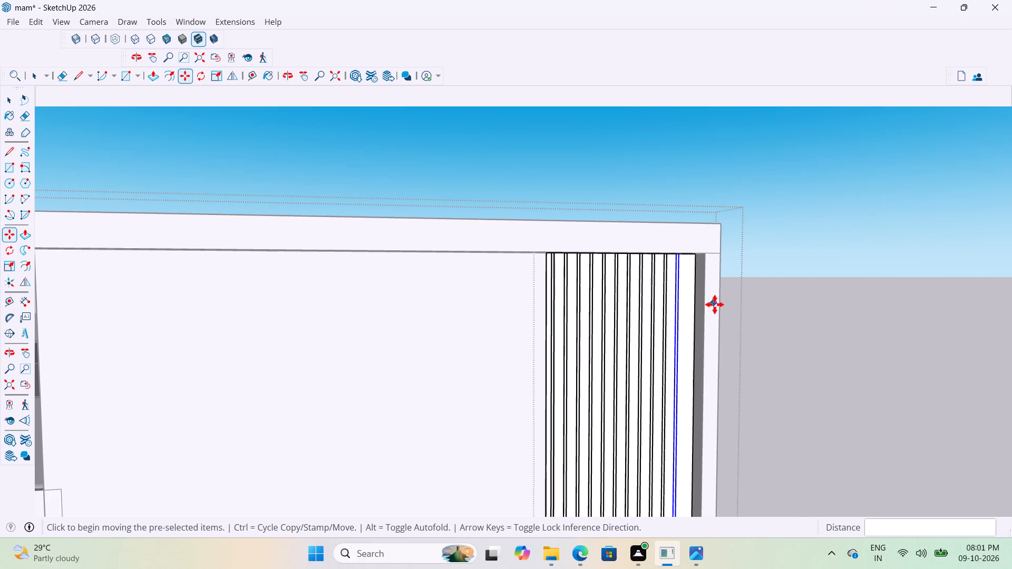
key("space")
left_click(778, 309)
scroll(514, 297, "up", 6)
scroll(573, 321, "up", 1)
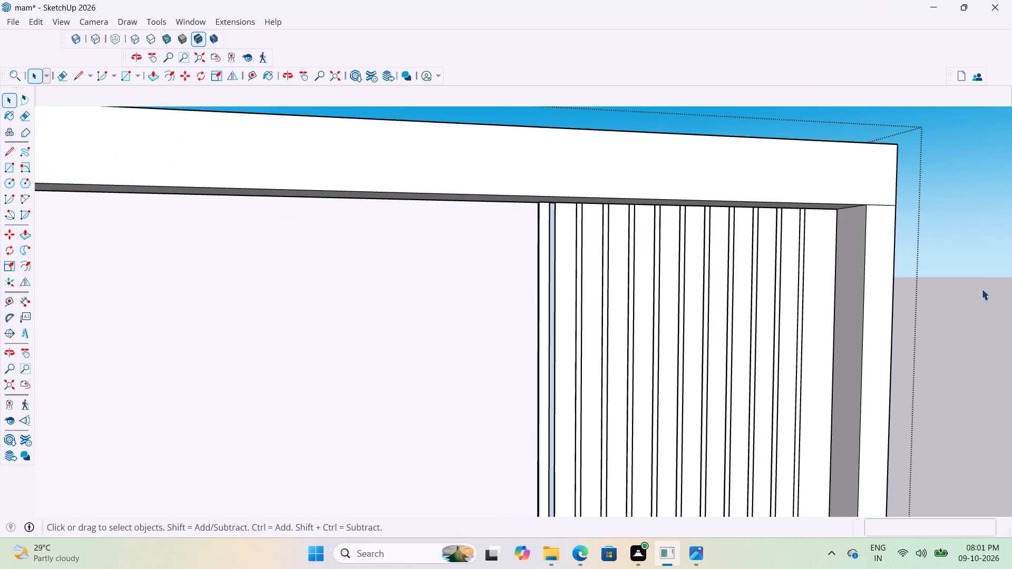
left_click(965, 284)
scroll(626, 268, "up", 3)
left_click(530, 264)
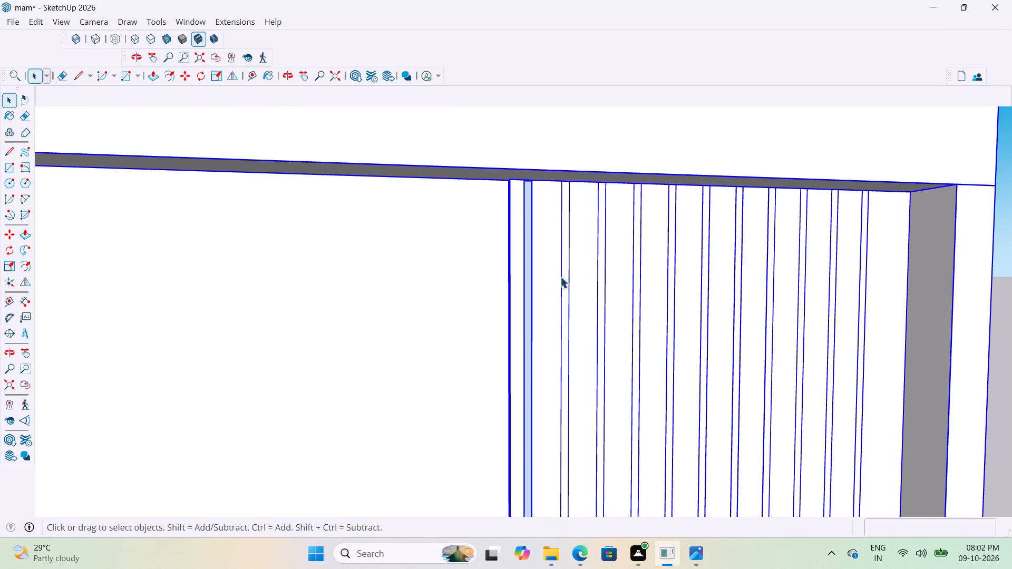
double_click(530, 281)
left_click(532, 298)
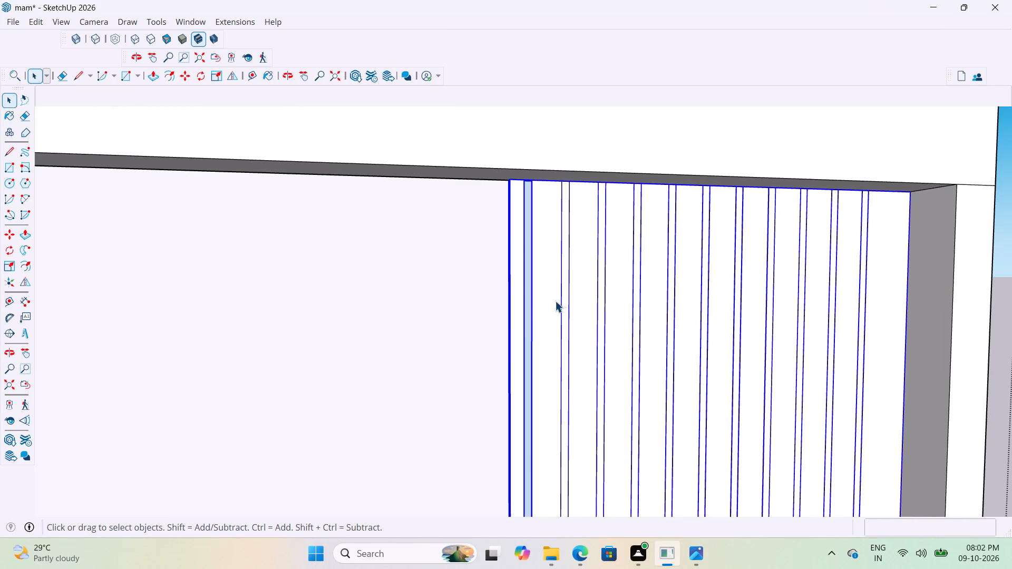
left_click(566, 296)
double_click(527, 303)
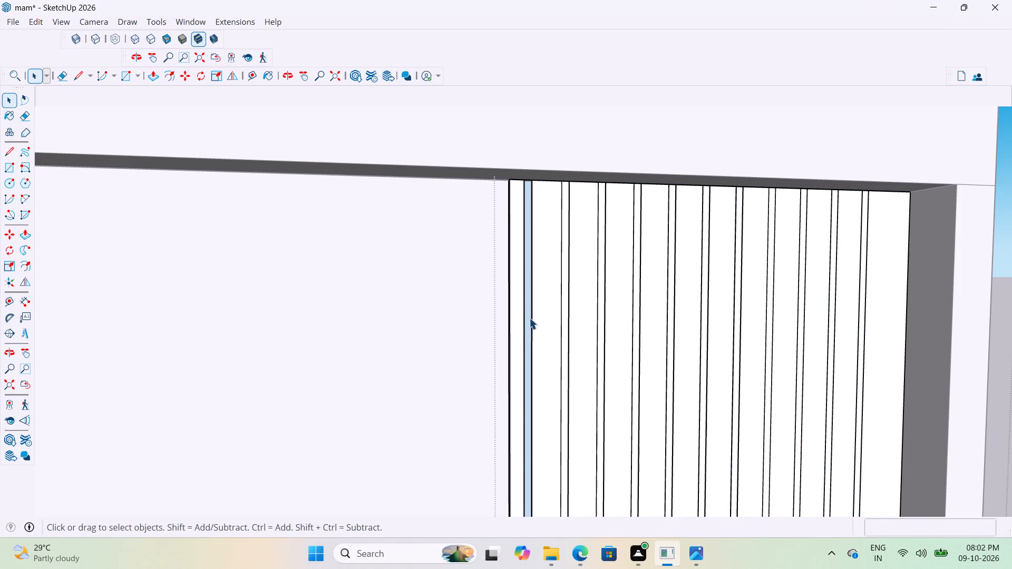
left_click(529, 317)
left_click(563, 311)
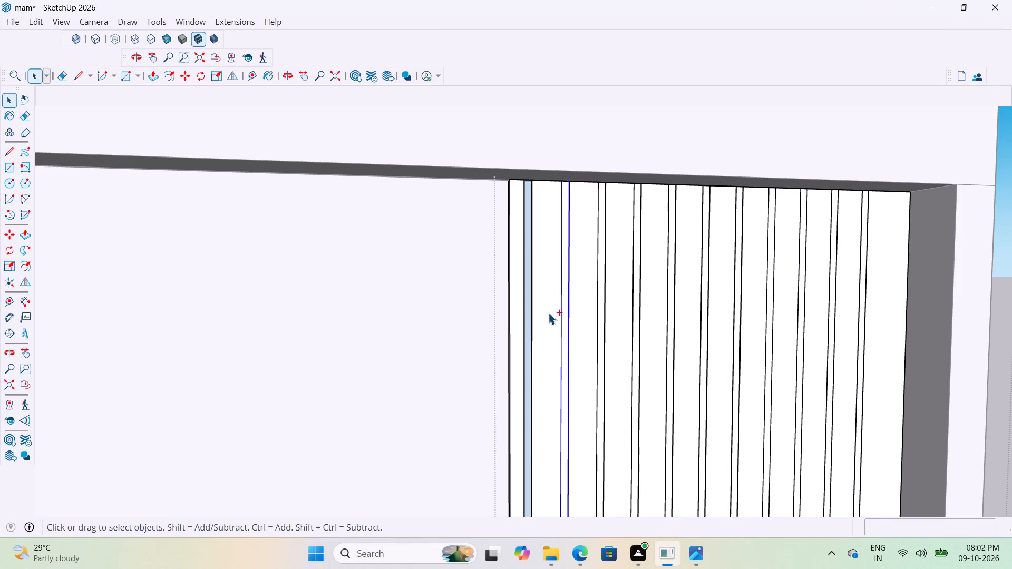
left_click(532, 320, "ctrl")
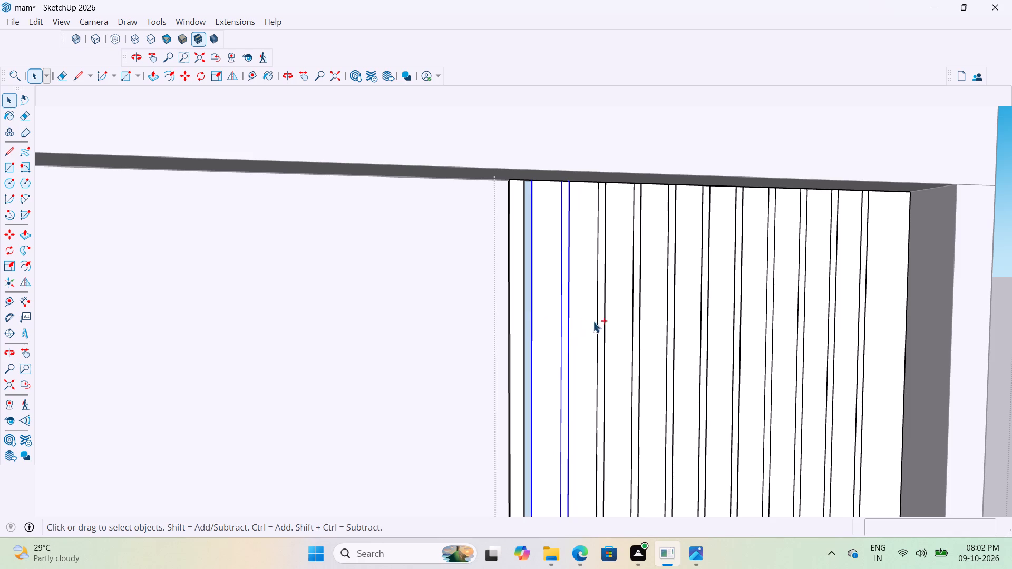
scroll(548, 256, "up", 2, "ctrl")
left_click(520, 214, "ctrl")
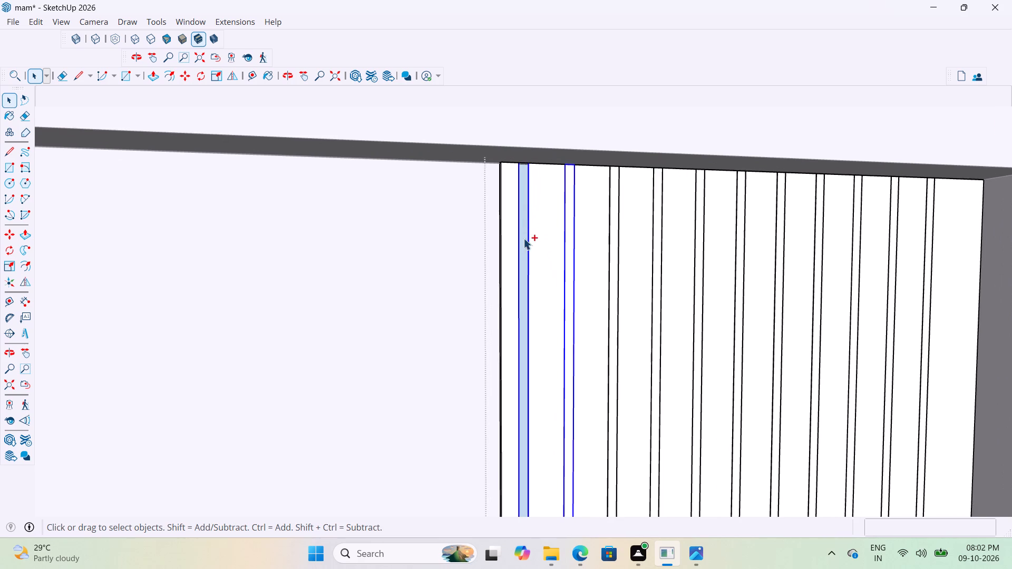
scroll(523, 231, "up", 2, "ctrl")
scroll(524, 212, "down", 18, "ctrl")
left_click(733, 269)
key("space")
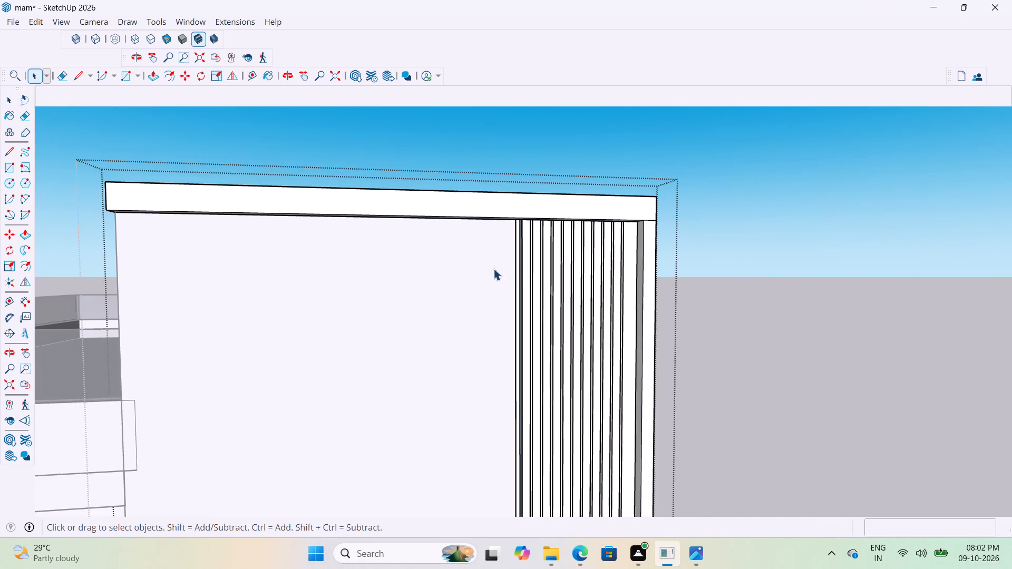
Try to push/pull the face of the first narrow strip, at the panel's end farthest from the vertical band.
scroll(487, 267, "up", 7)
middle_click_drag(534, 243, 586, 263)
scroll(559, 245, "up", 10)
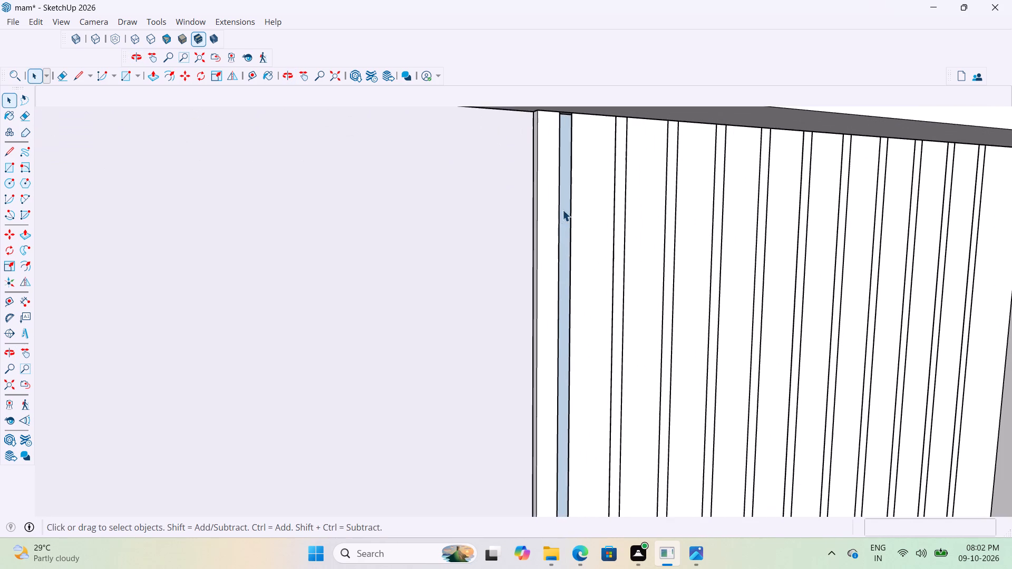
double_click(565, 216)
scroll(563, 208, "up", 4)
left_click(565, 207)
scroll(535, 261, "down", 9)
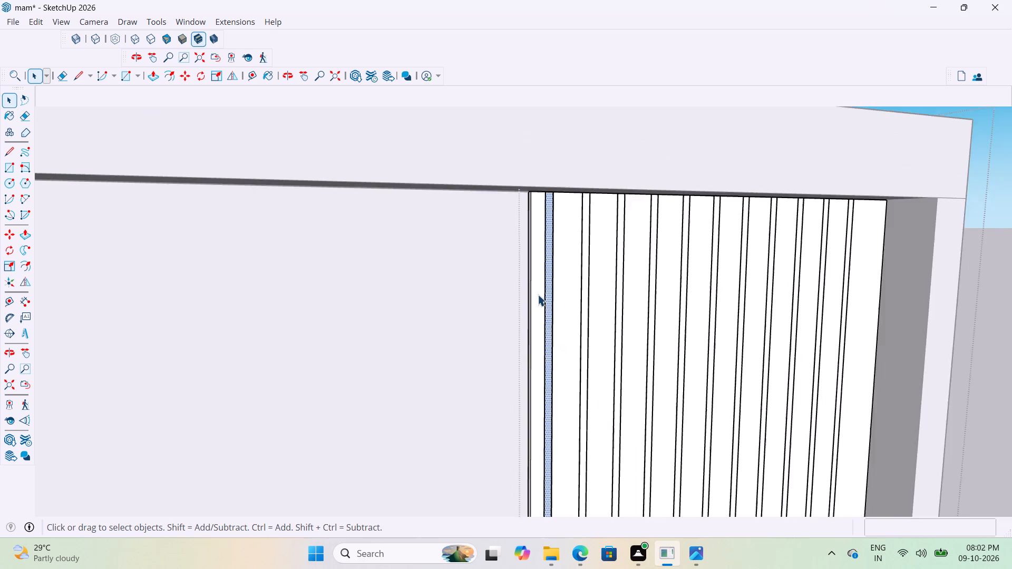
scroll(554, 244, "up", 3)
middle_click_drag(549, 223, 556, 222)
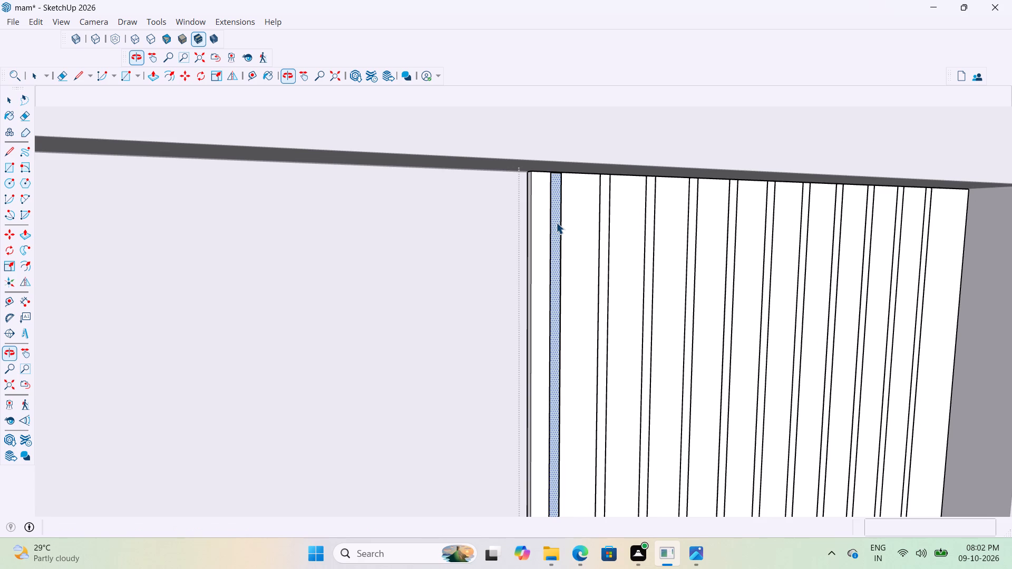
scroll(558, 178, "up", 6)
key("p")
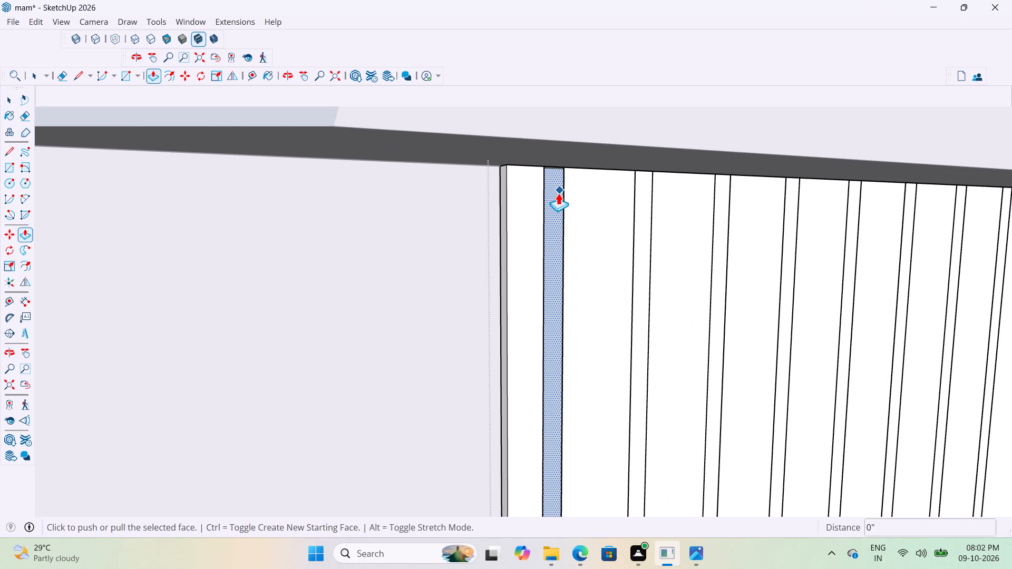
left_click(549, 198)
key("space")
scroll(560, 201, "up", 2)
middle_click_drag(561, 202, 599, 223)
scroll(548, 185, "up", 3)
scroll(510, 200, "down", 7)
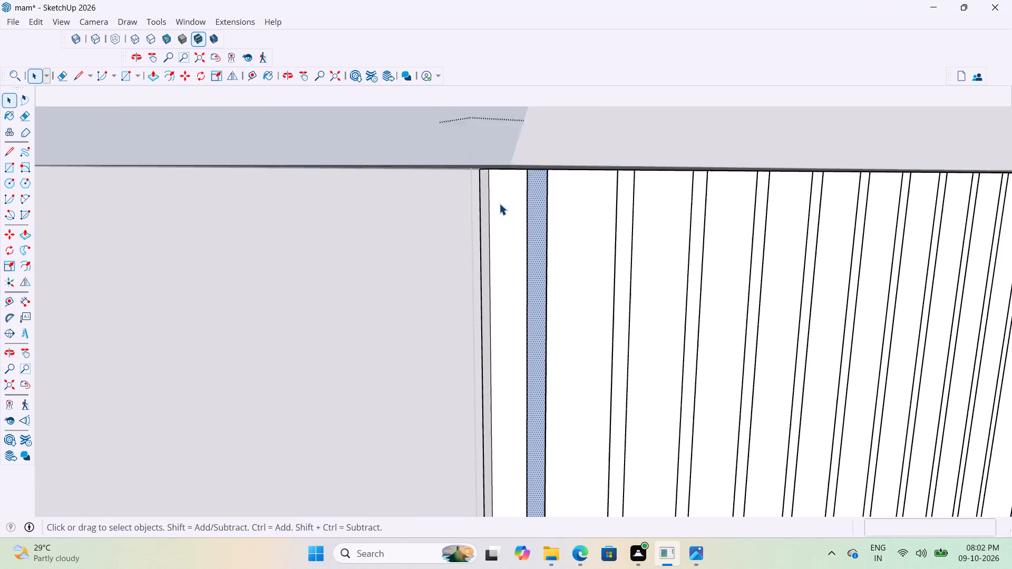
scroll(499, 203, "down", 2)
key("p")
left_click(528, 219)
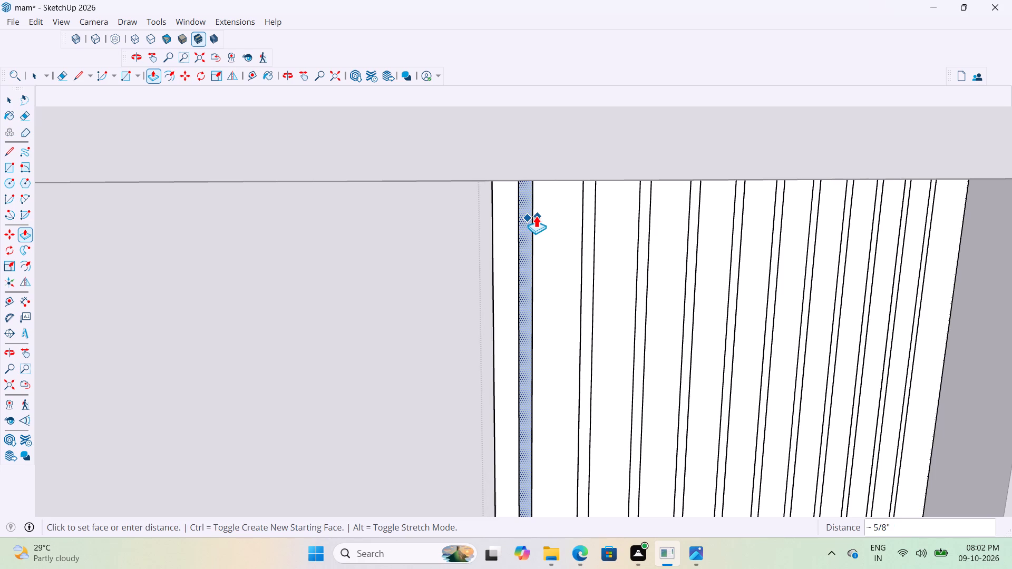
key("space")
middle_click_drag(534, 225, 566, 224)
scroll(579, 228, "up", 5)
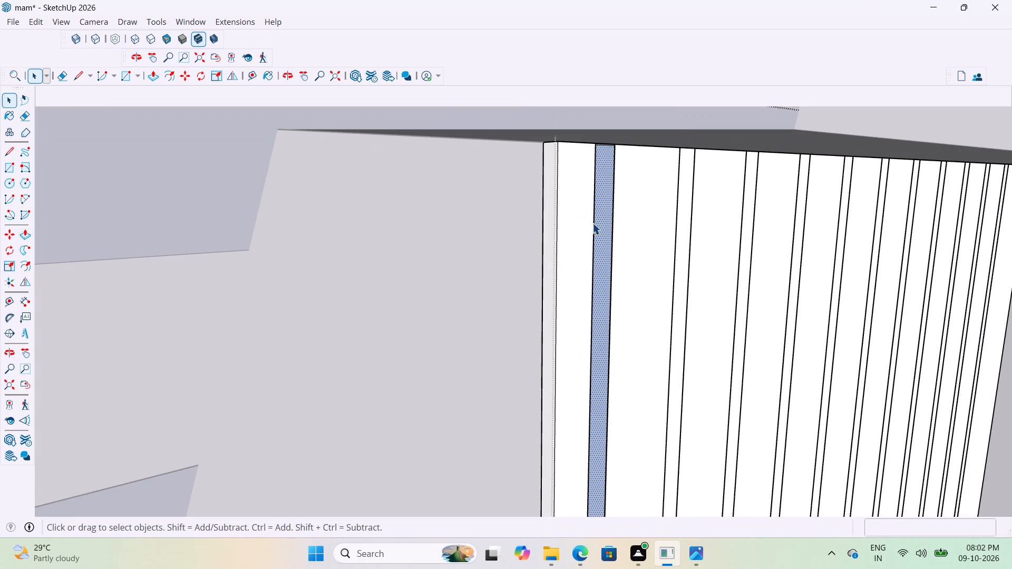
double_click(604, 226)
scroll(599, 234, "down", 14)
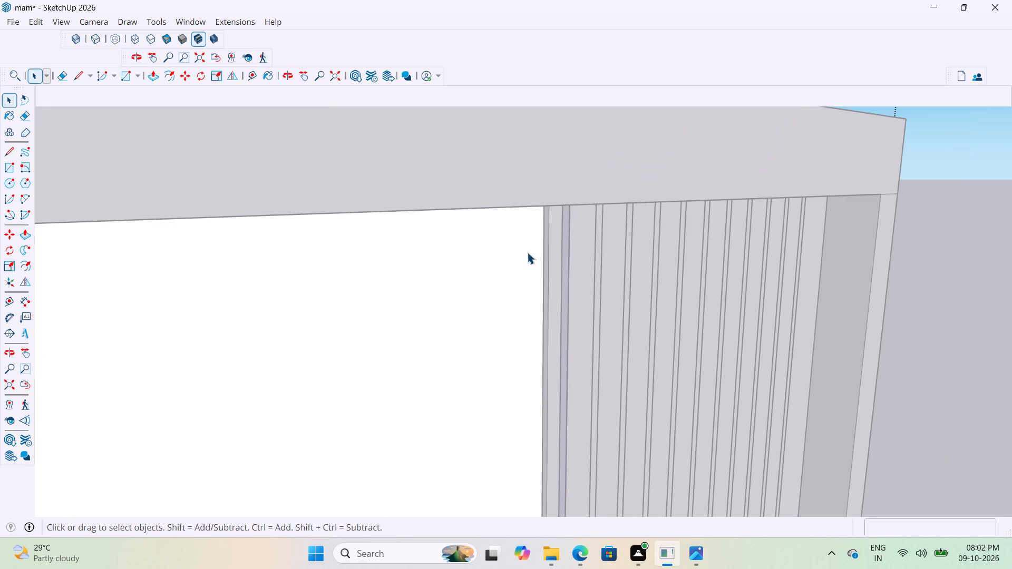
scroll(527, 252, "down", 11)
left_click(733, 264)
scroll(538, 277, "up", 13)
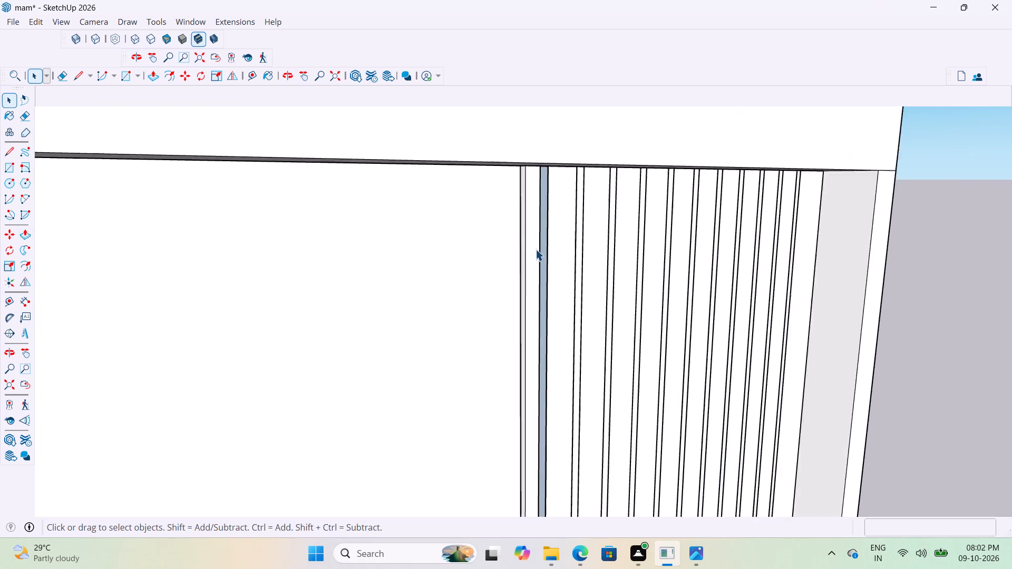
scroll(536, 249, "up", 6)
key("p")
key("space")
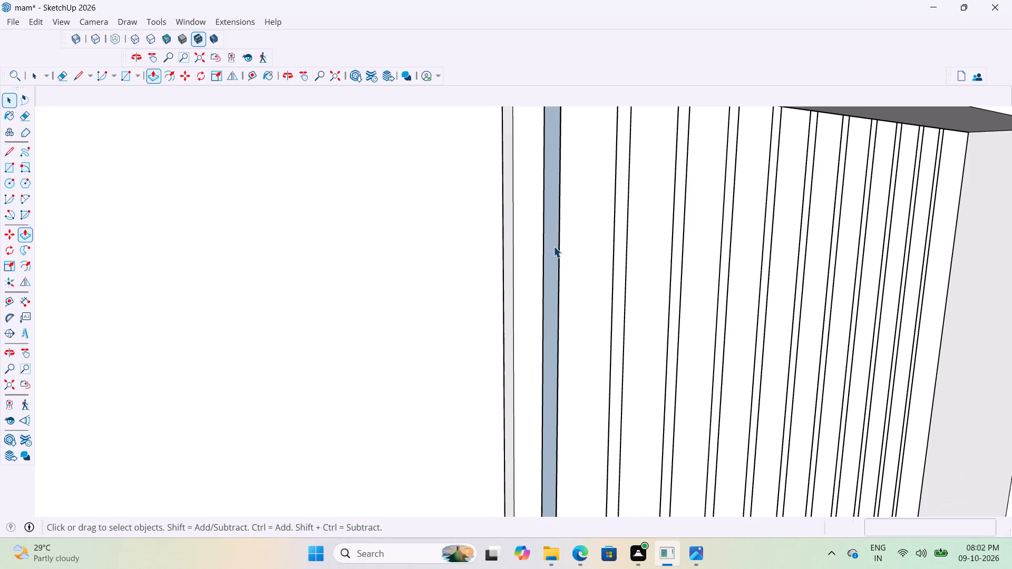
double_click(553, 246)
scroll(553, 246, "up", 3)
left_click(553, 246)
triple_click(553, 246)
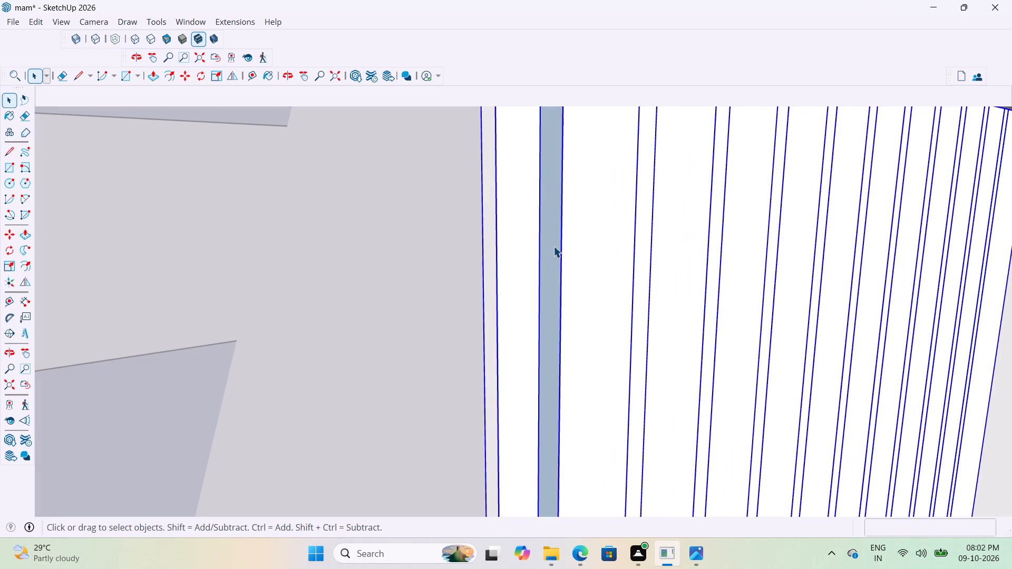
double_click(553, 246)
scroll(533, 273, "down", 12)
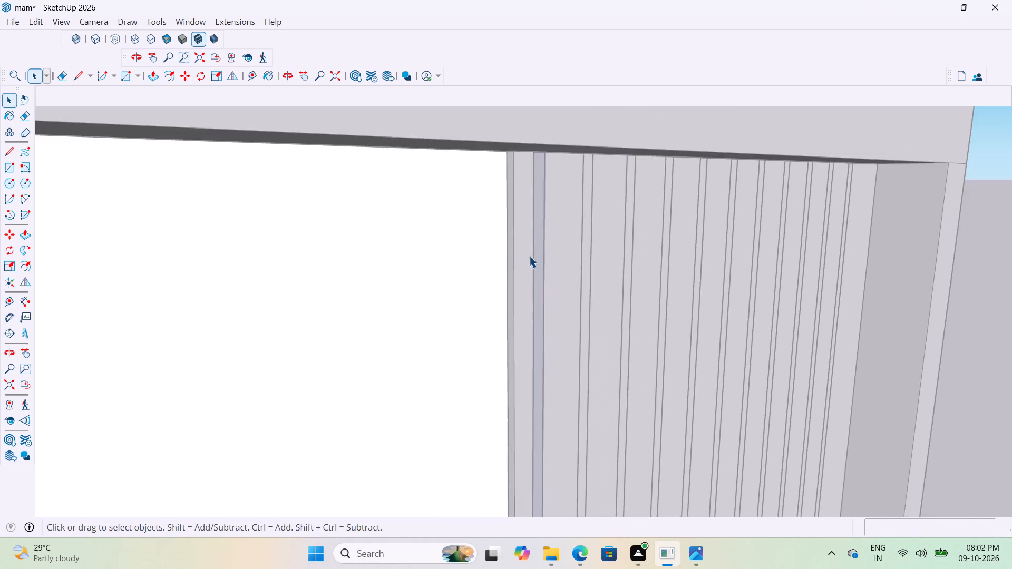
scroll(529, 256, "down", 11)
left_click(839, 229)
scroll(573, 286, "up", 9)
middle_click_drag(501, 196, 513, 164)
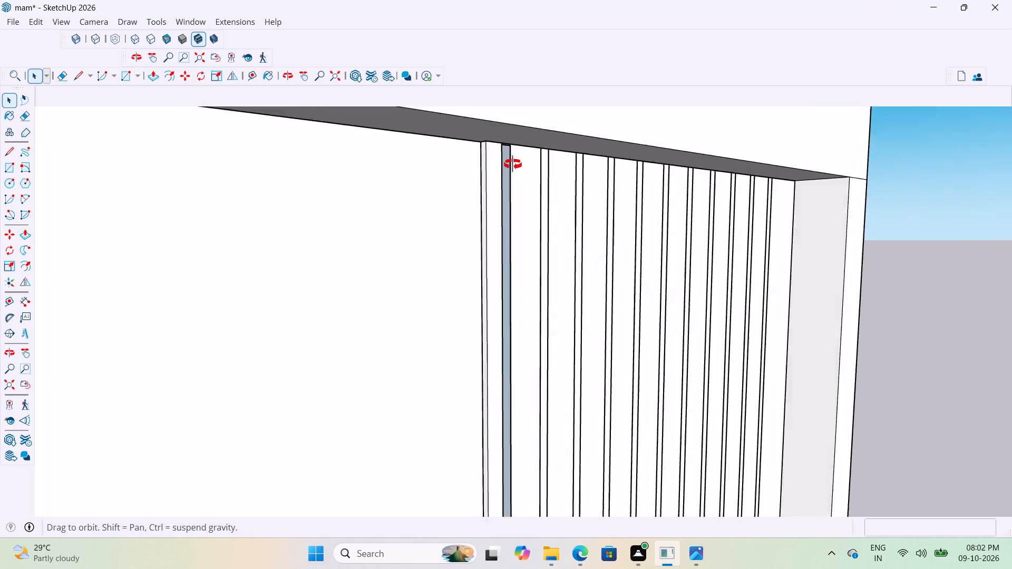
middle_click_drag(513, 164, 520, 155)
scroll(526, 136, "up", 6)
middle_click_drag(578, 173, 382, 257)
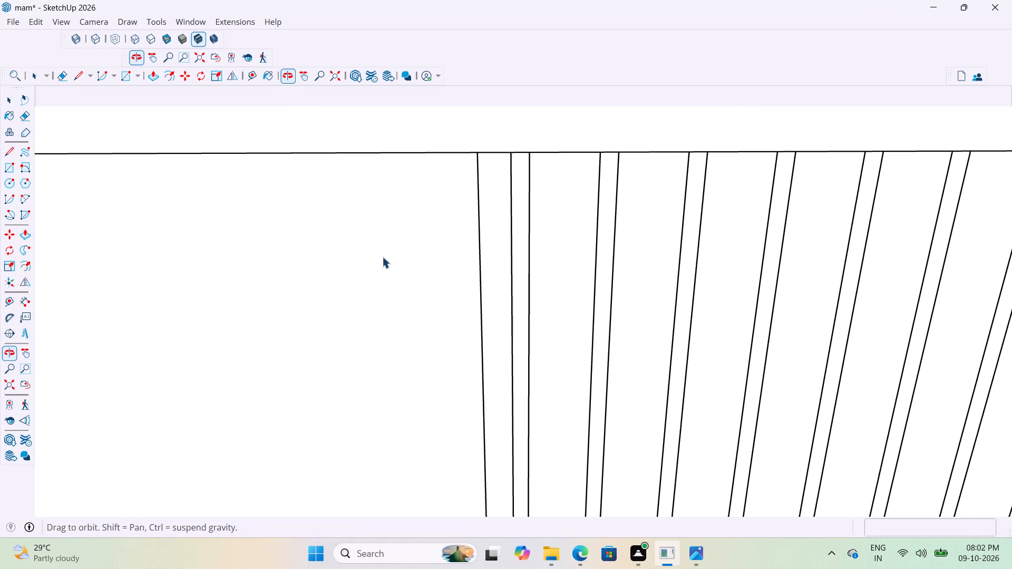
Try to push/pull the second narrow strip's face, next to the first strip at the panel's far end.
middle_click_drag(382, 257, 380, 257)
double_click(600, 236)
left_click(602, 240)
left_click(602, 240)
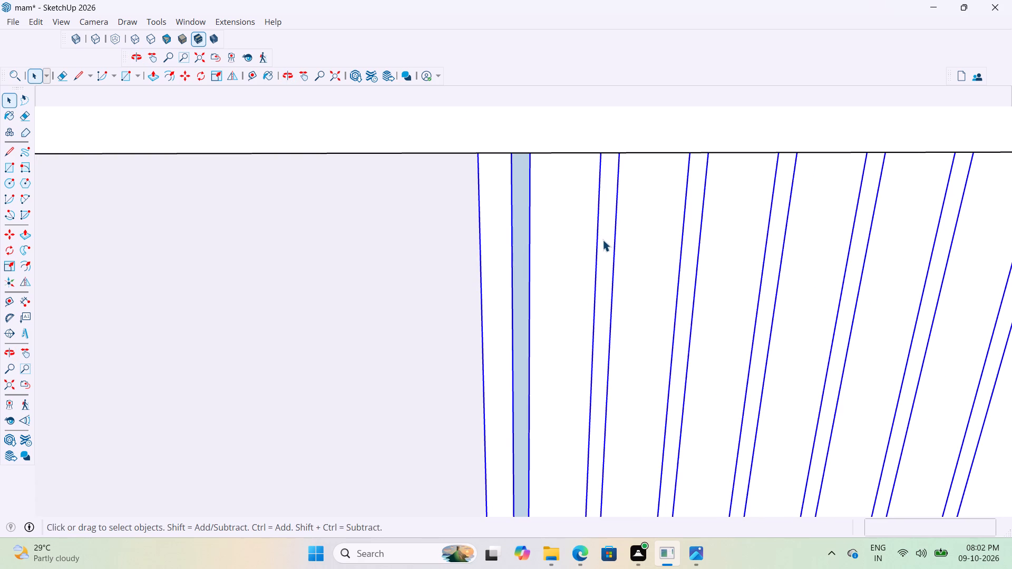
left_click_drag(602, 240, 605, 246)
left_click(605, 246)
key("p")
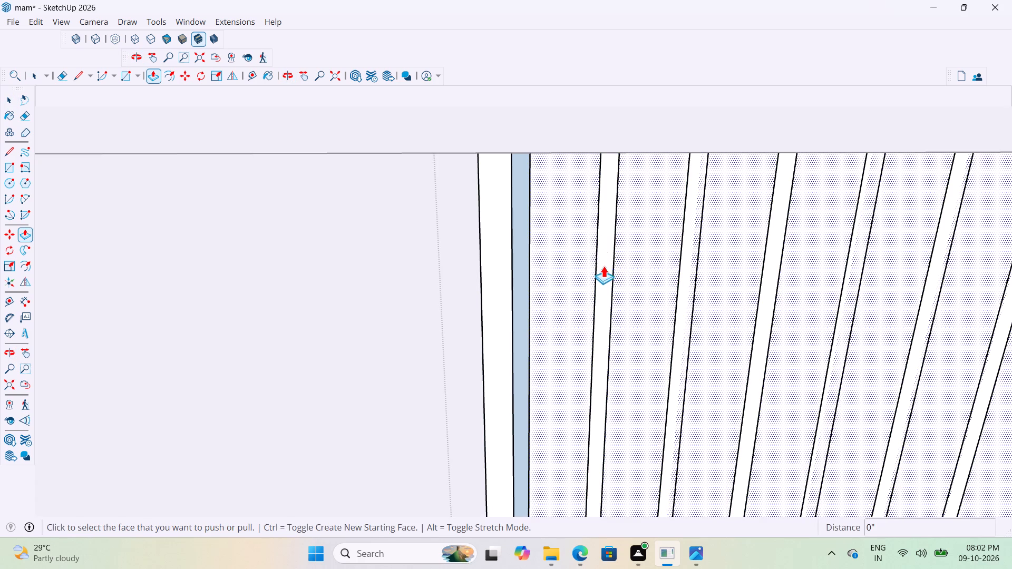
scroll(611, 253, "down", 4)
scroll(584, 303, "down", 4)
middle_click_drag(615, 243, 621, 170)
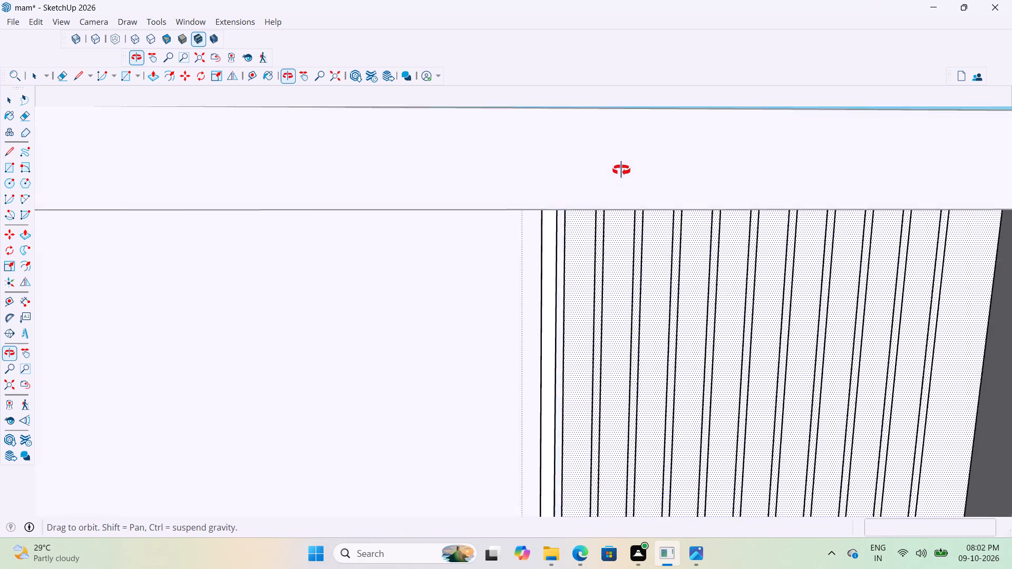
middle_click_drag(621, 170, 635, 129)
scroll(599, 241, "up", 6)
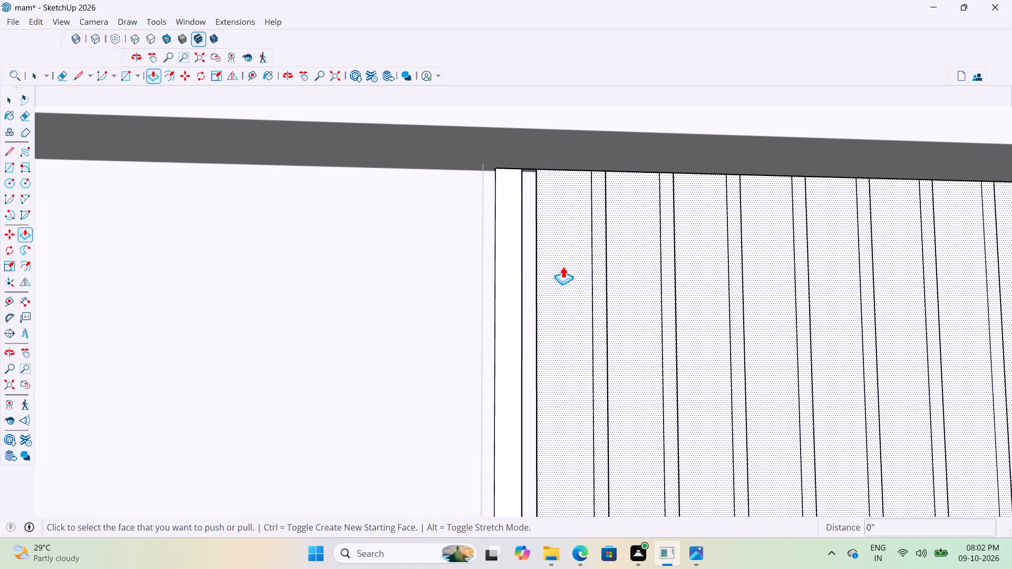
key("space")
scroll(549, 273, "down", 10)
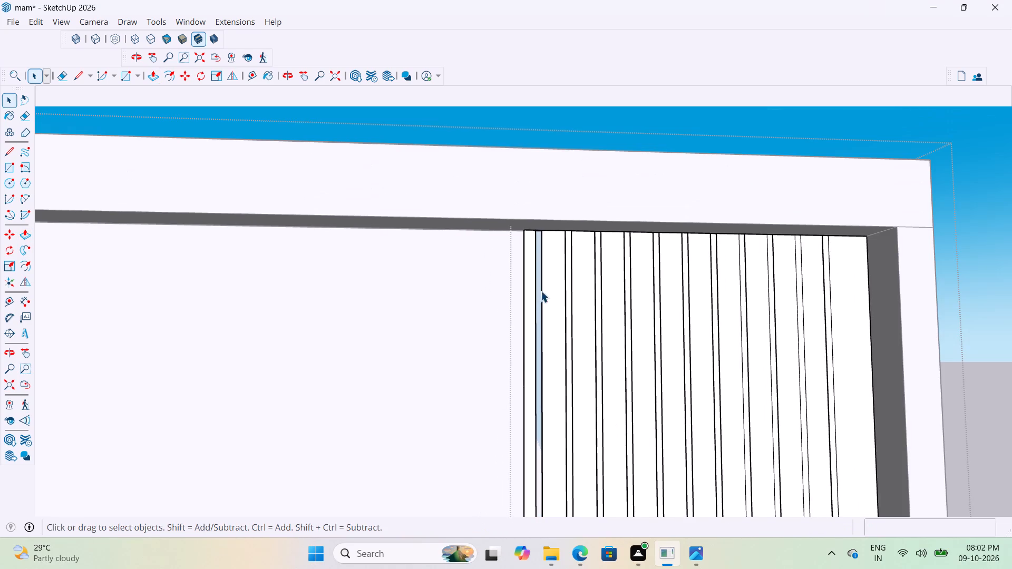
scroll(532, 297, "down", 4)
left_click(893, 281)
Examine the first strip and the neighbouring strips where they meet the underside of the top band.
scroll(588, 298, "up", 11)
middle_click_drag(589, 256, 644, 204)
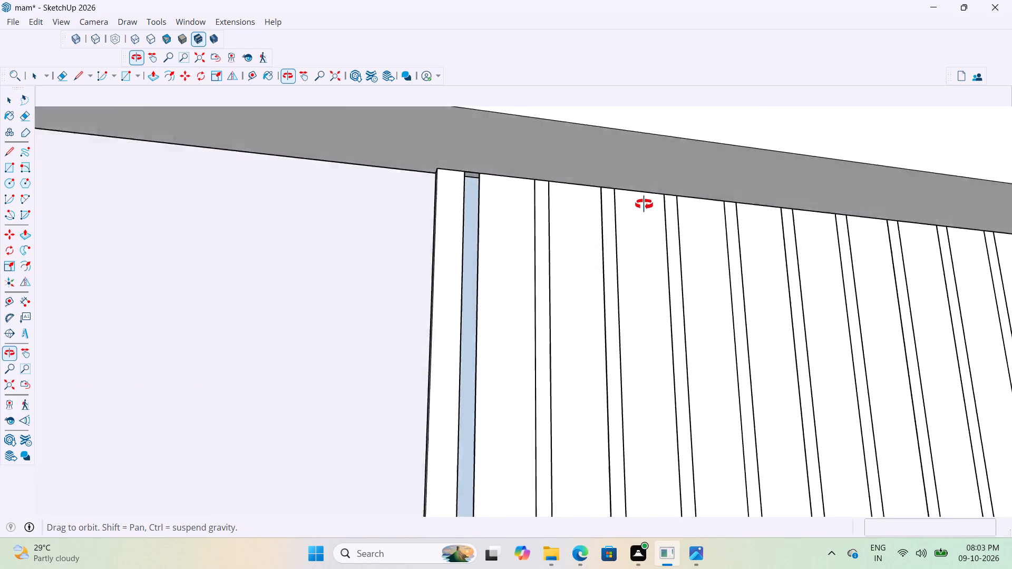
middle_click_drag(644, 204, 738, 295)
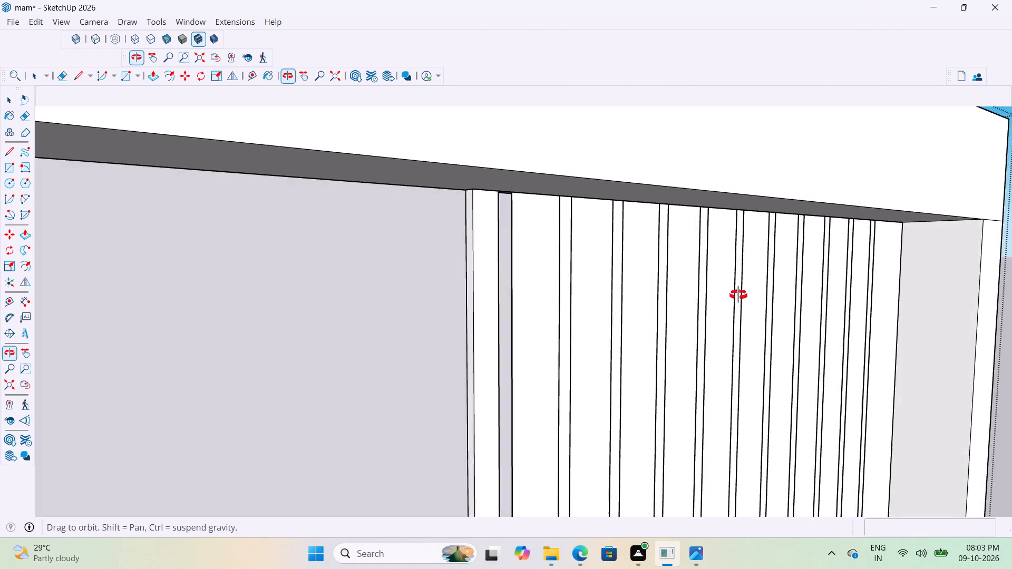
middle_click_drag(738, 295, 650, 282)
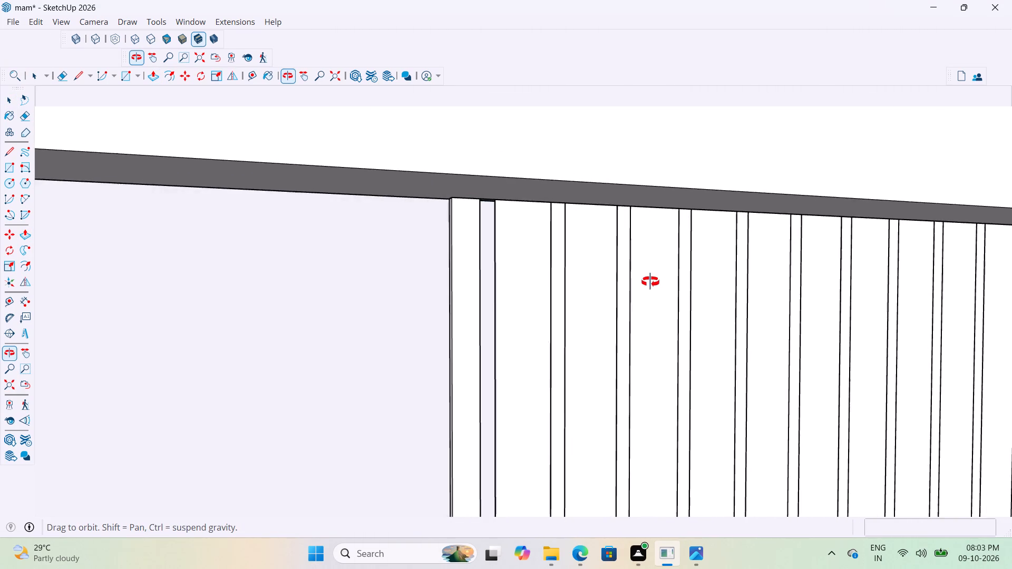
middle_click_drag(650, 282, 570, 290)
scroll(554, 288, "up", 4)
middle_click_drag(575, 266, 814, 296)
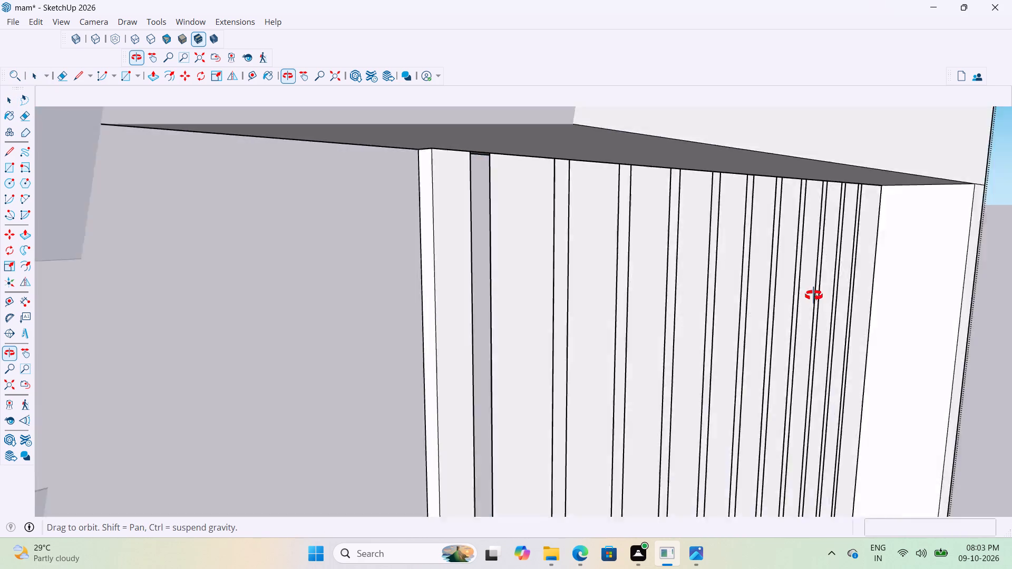
middle_click_drag(814, 296, 736, 309)
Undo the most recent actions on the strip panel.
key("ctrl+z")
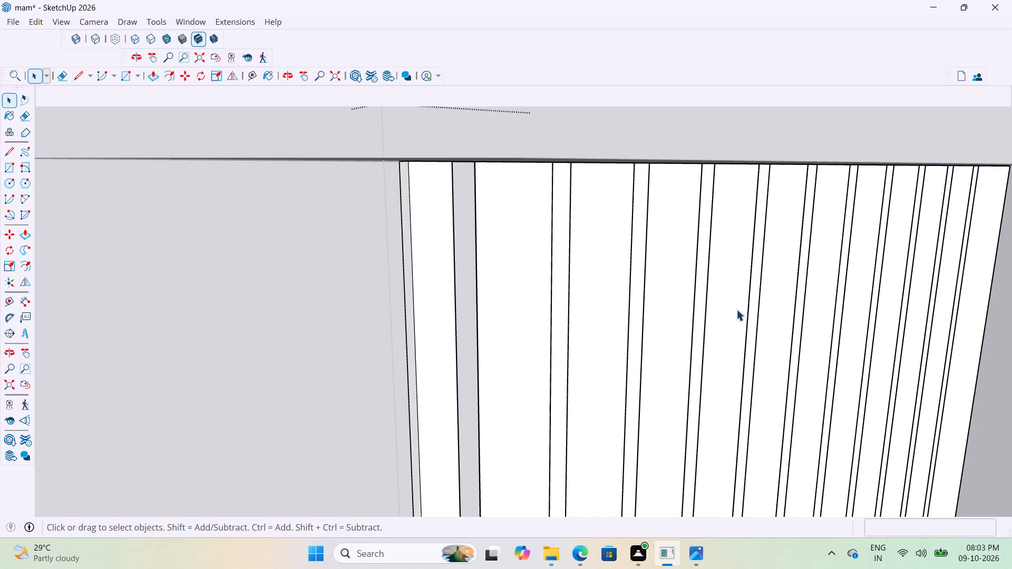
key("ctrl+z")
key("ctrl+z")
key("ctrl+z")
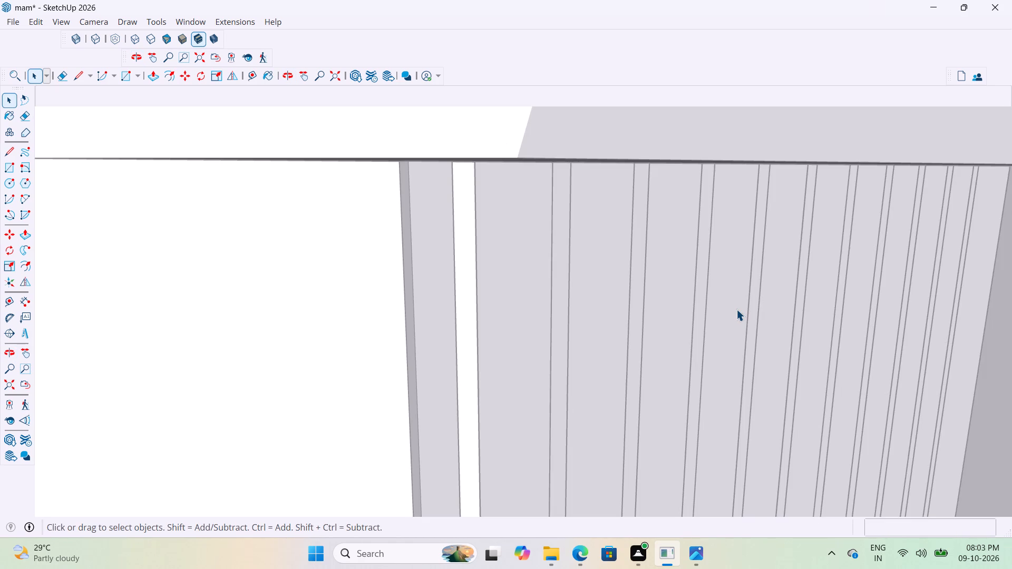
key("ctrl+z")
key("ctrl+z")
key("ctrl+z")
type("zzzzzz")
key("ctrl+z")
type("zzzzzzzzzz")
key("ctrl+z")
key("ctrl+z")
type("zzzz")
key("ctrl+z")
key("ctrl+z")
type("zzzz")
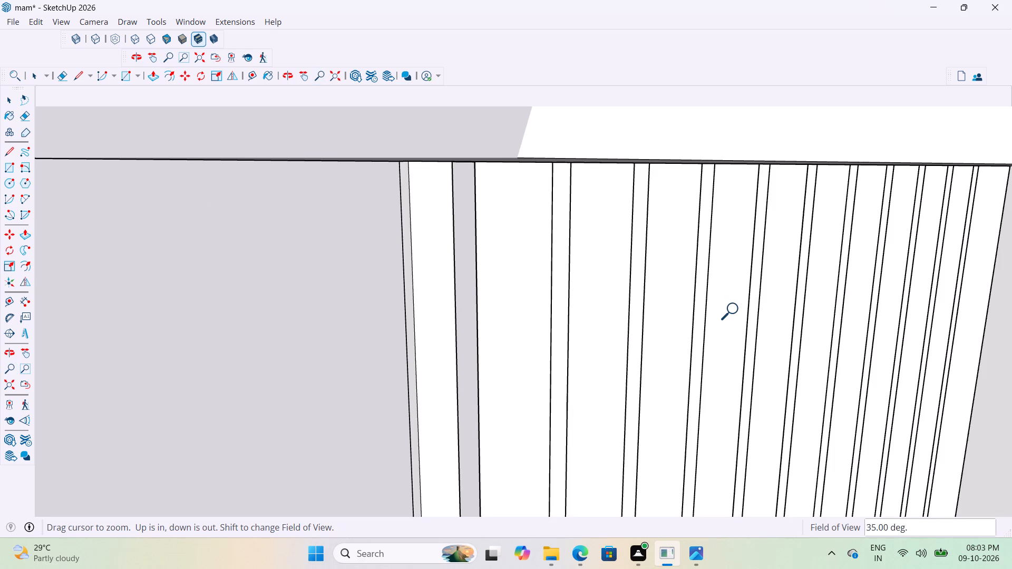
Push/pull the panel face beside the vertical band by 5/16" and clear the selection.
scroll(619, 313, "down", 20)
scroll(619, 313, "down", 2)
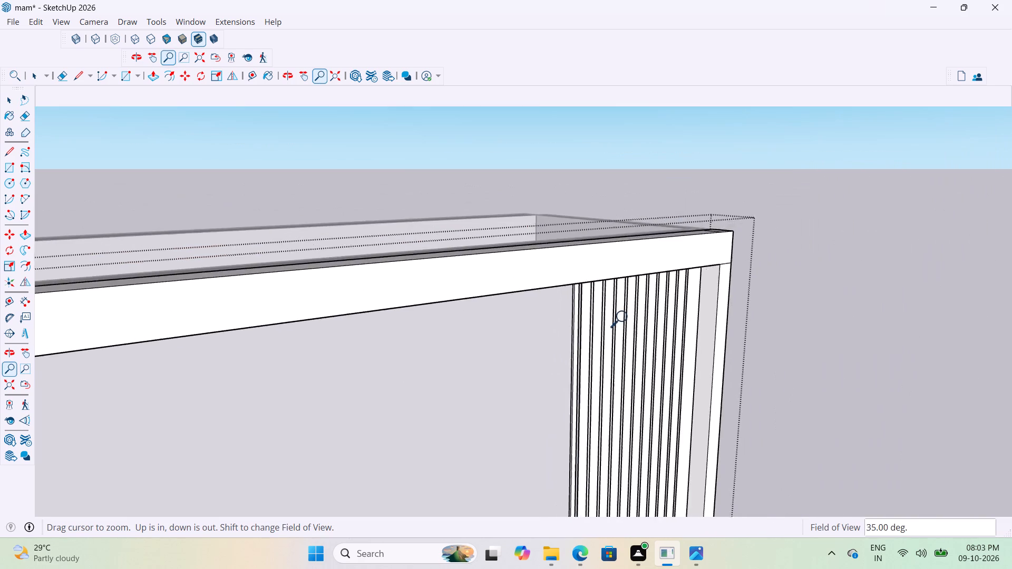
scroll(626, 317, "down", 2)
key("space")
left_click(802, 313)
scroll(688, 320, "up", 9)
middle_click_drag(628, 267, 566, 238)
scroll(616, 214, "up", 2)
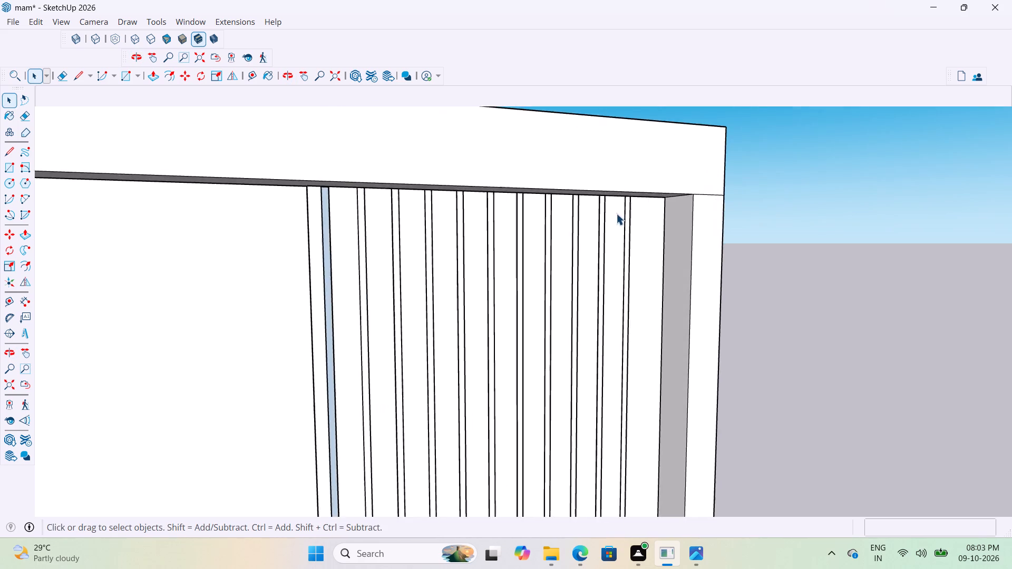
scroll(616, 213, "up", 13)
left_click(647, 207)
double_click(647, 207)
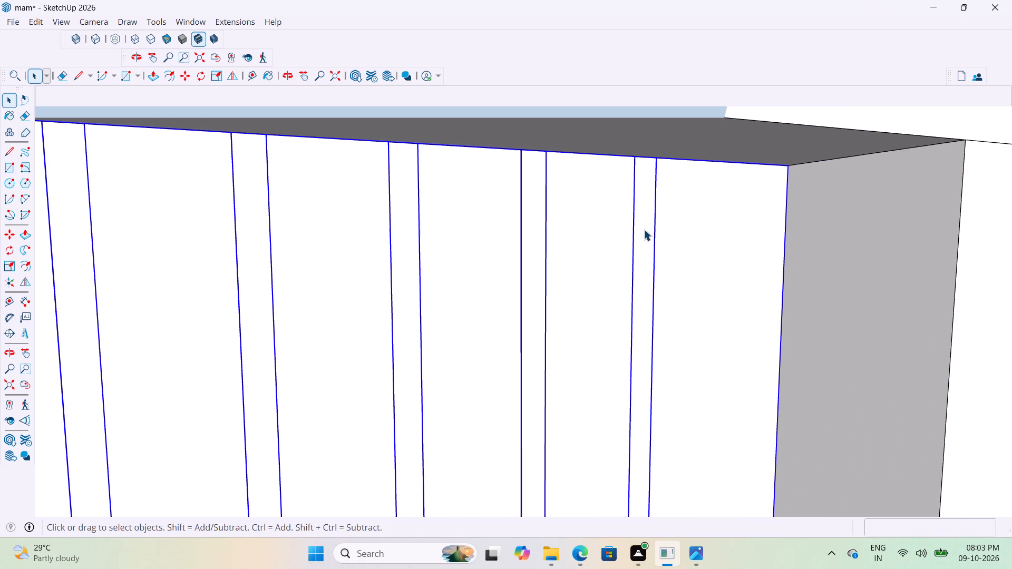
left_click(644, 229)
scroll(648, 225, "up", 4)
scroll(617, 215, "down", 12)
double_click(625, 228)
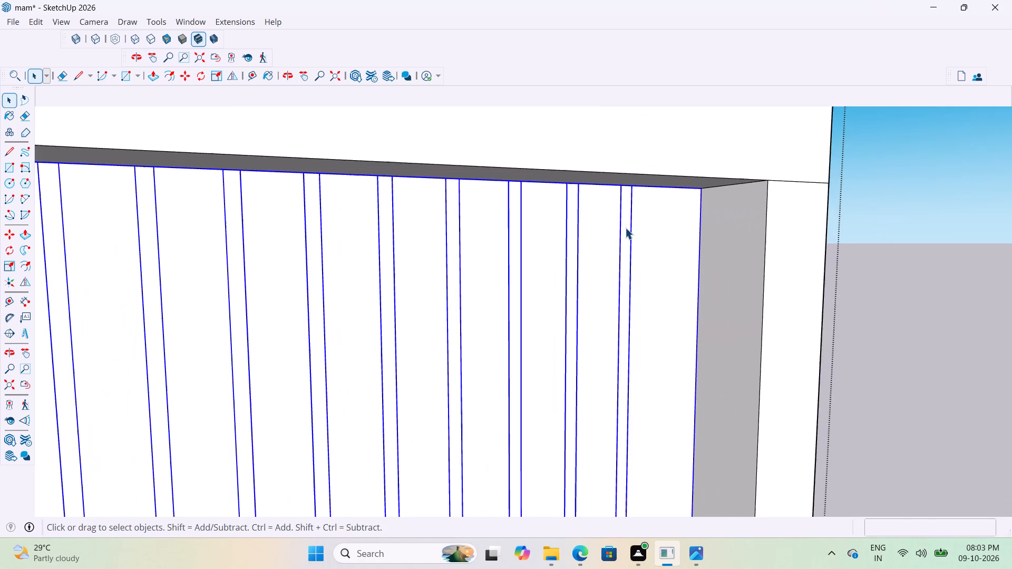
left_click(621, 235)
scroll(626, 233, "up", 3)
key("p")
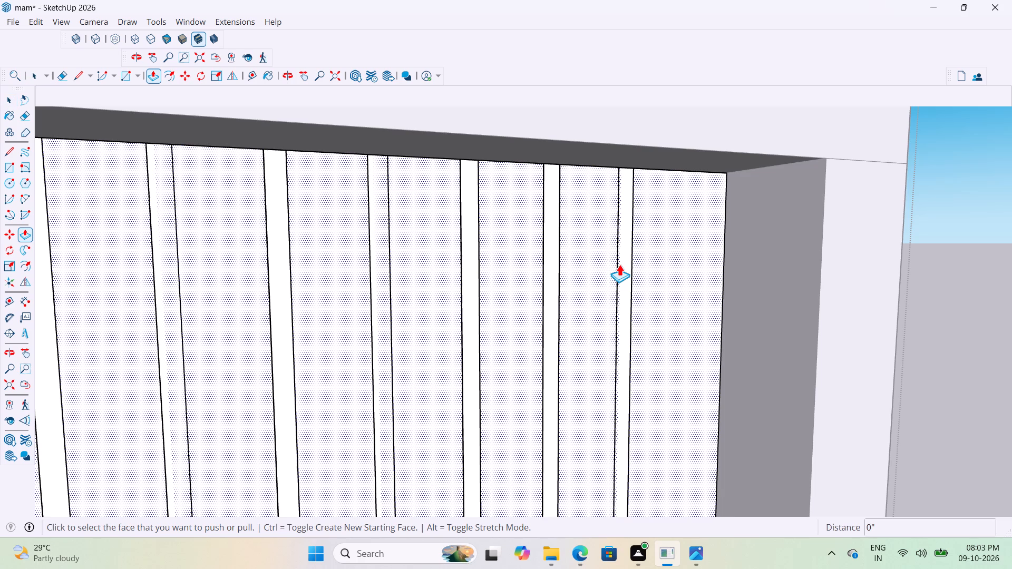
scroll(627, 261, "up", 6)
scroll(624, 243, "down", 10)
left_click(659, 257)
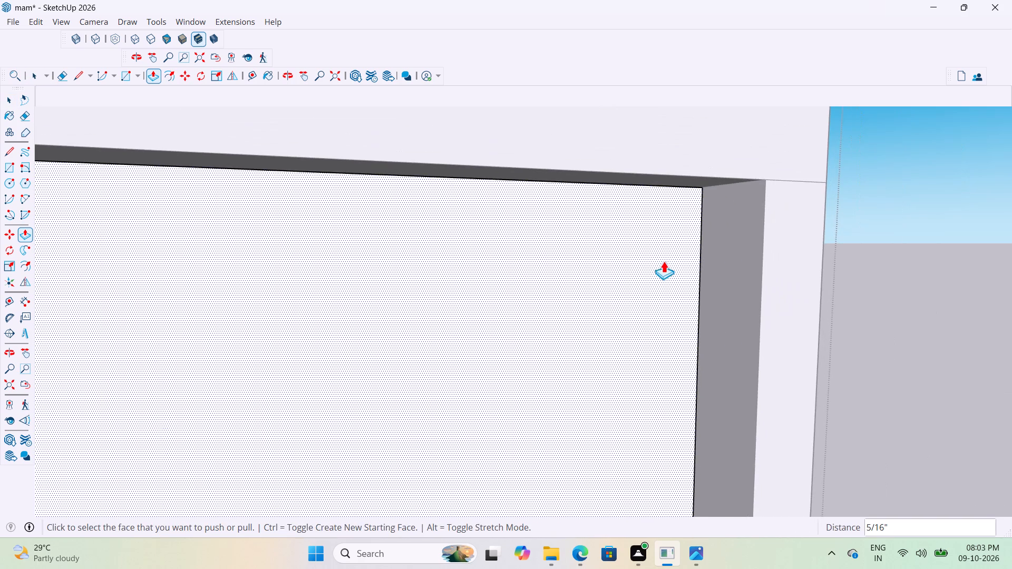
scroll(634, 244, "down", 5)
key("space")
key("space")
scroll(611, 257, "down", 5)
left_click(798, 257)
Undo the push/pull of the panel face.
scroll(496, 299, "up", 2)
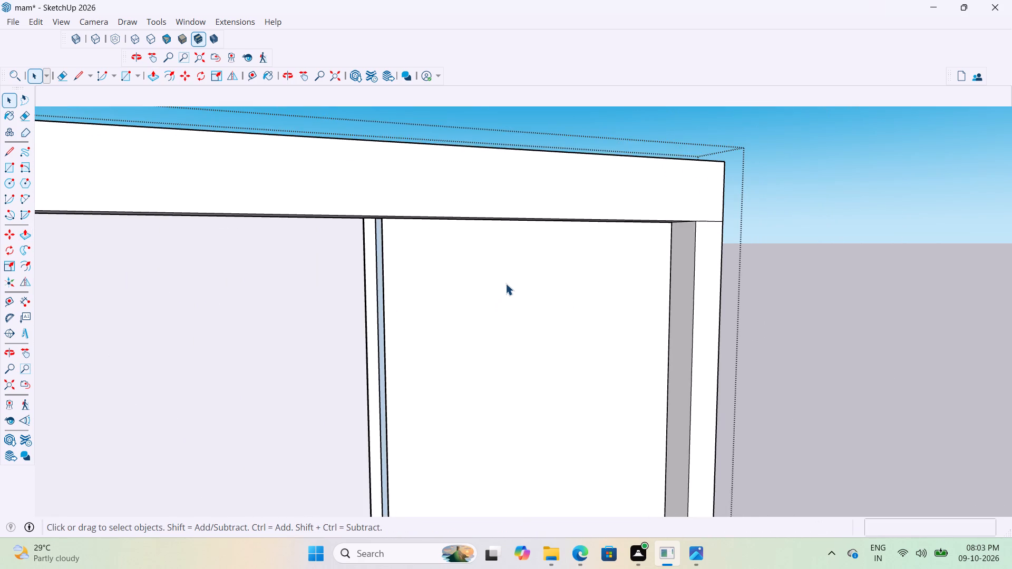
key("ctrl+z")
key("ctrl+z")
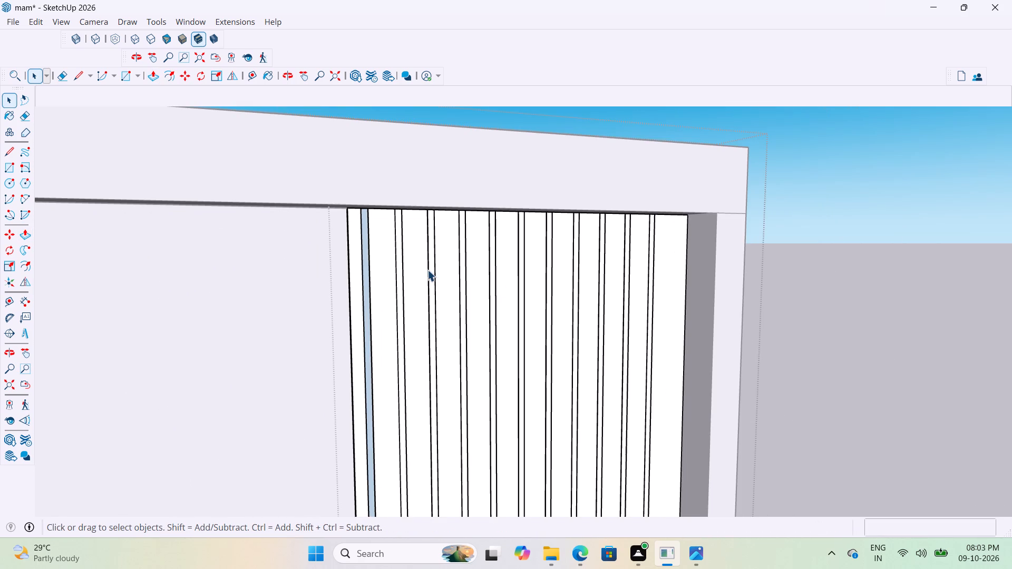
Open the second narrow strip for editing, inspect its top end, and close it again.
scroll(427, 270, "up", 6)
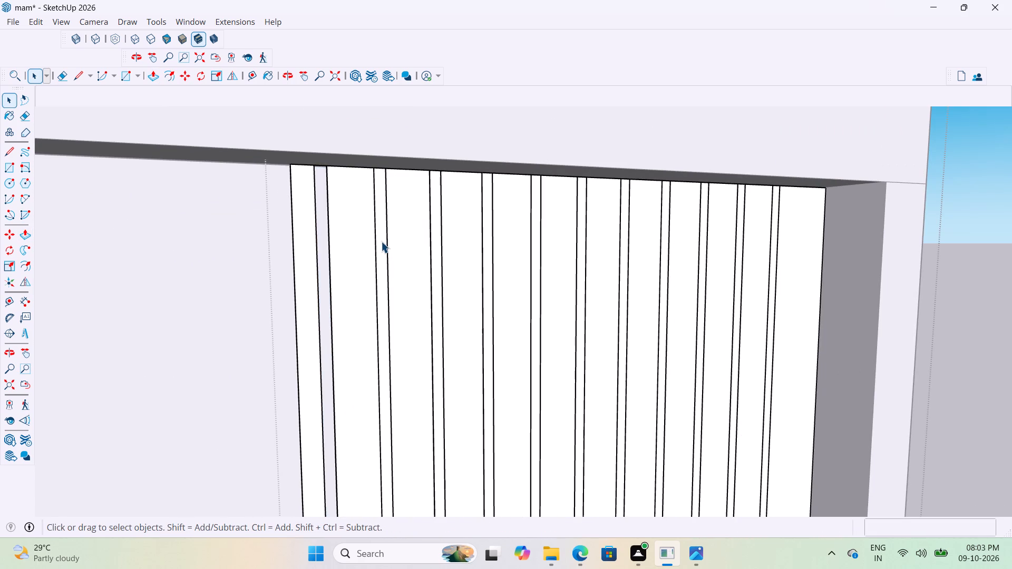
double_click(381, 241)
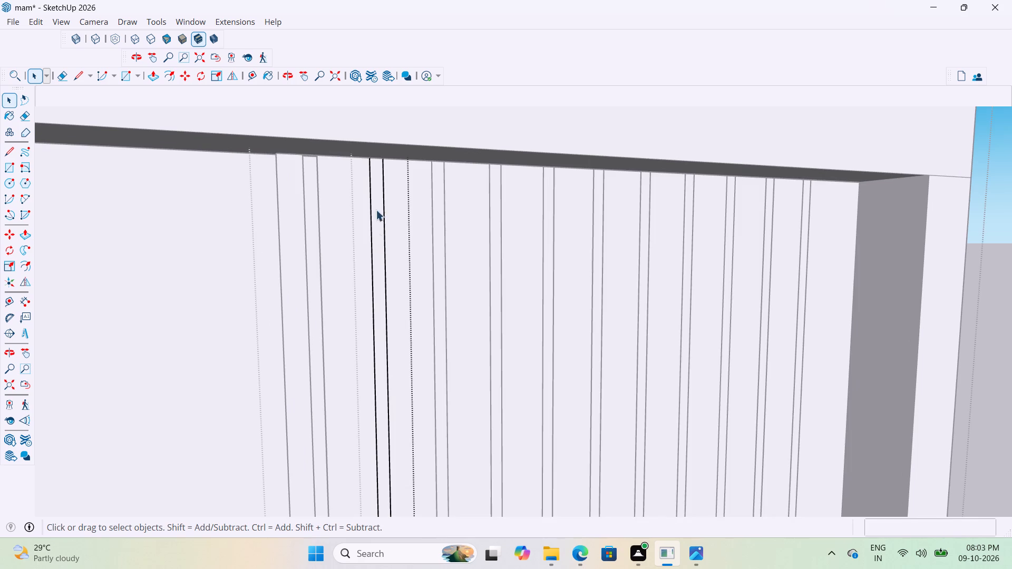
scroll(334, 174, "up", 3)
middle_click_drag(287, 166, 323, 180)
scroll(372, 197, "up", 4)
scroll(354, 192, "down", 7)
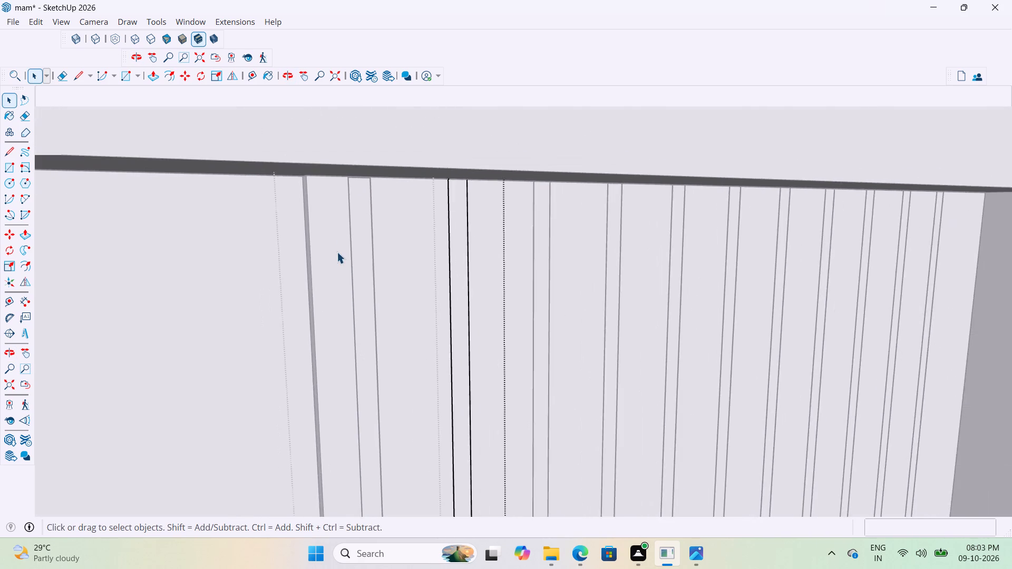
scroll(337, 252, "down", 15)
left_click(685, 272)
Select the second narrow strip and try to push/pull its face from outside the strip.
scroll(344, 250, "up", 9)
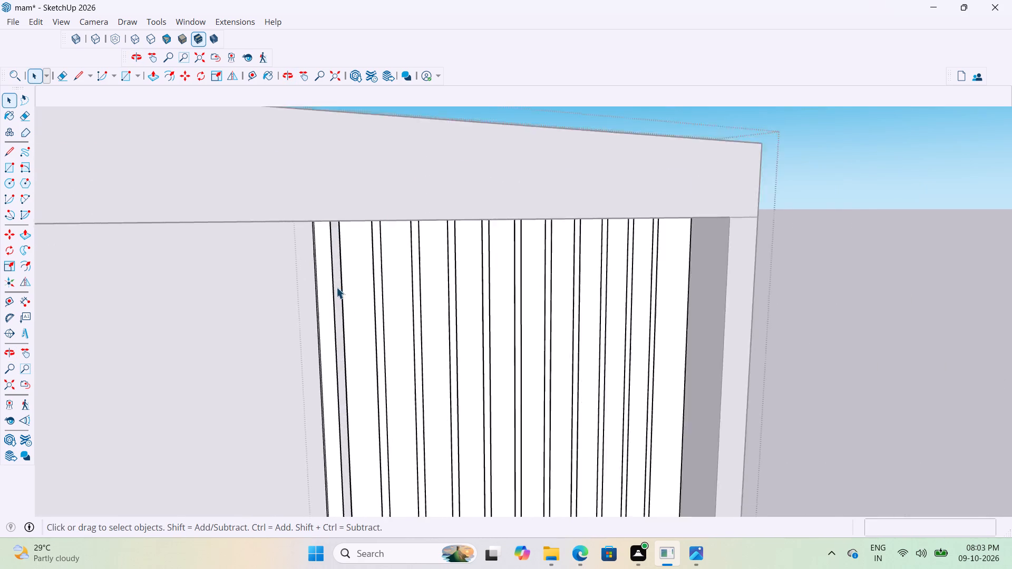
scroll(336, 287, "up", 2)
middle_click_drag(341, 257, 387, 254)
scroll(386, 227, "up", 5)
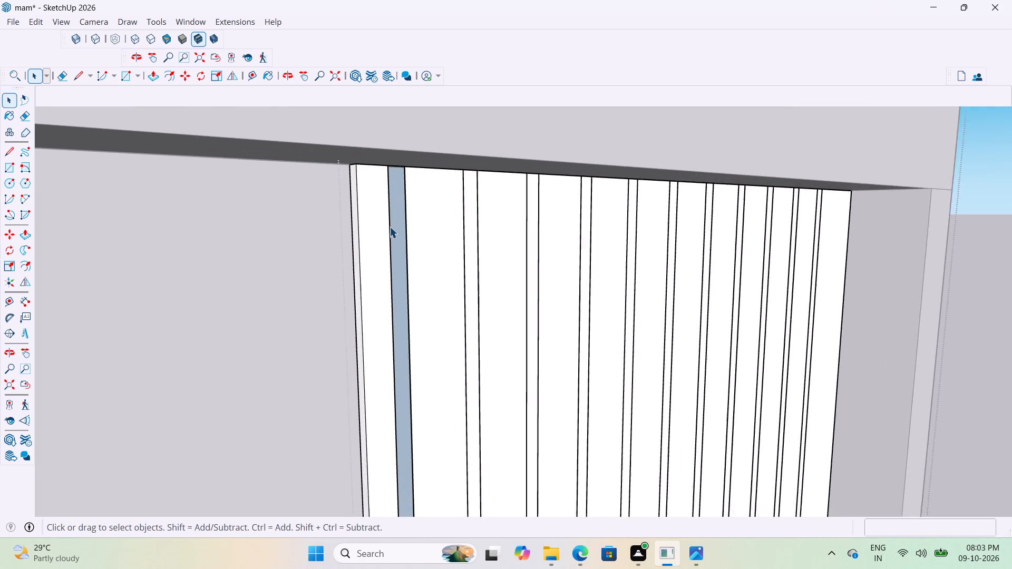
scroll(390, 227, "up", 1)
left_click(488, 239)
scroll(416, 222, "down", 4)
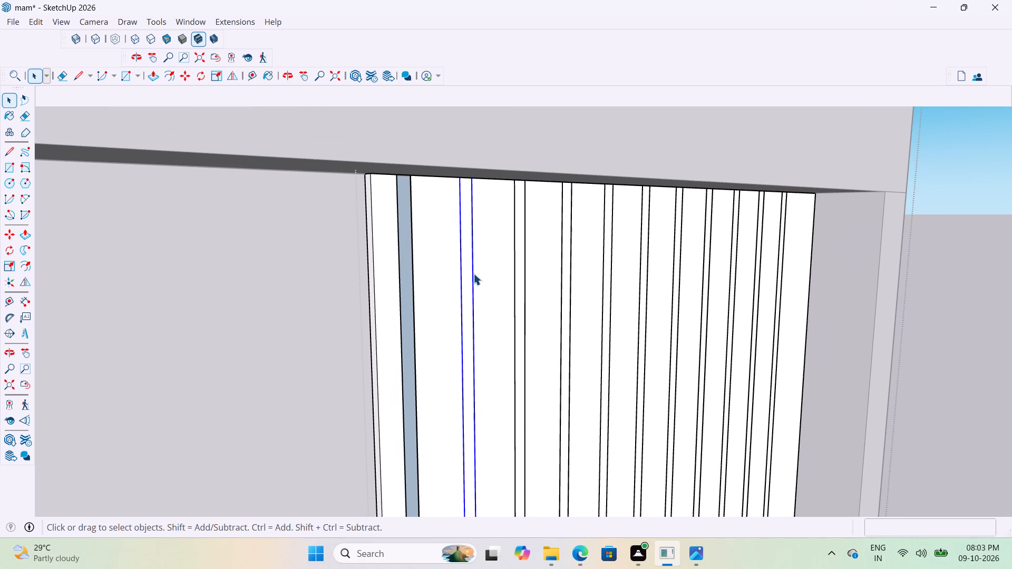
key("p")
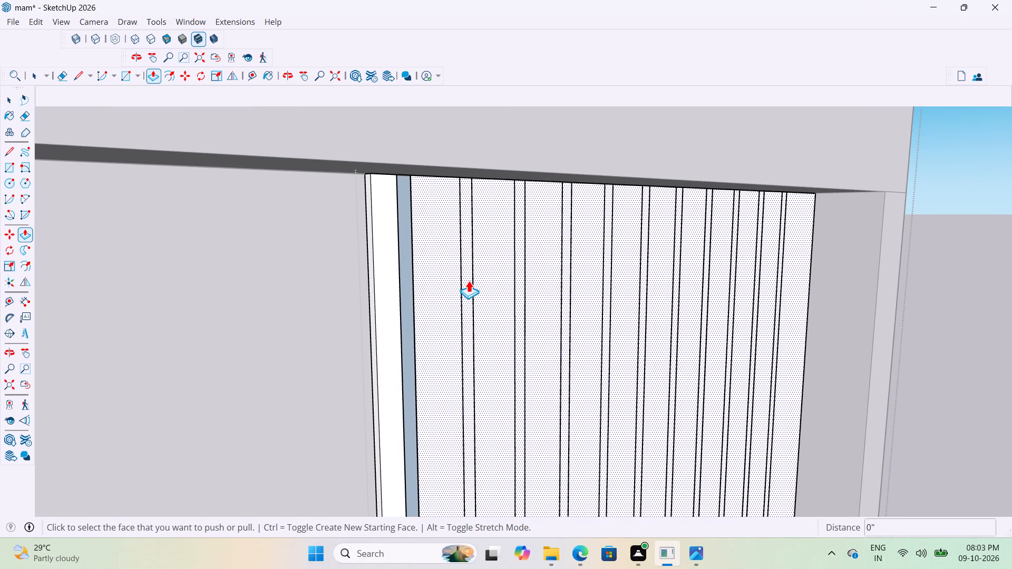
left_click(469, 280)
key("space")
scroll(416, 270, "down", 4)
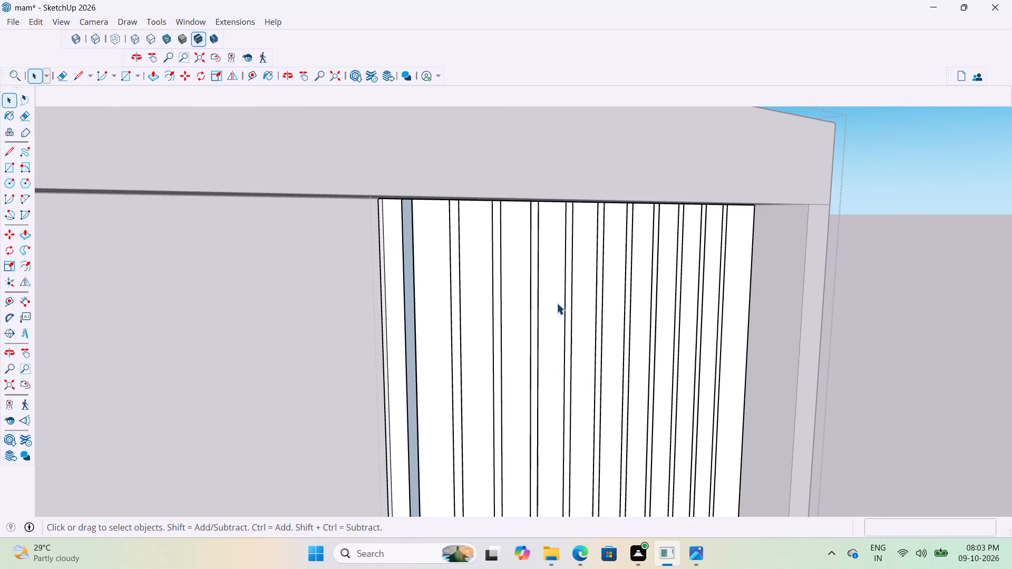
Examine the strip row from several angles, from its far end under the top band to the vertical band.
middle_click_drag(532, 275, 470, 199)
scroll(345, 109, "up", 4)
middle_click_drag(342, 104, 380, 113)
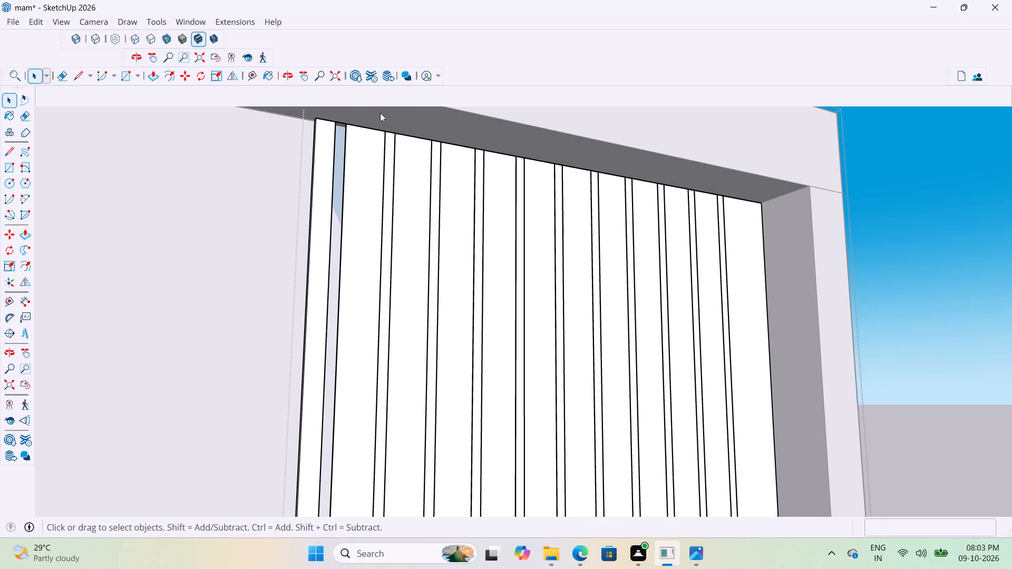
middle_click_drag(380, 113, 492, 153)
scroll(367, 188, "down", 2)
middle_click_drag(356, 183, 497, 246)
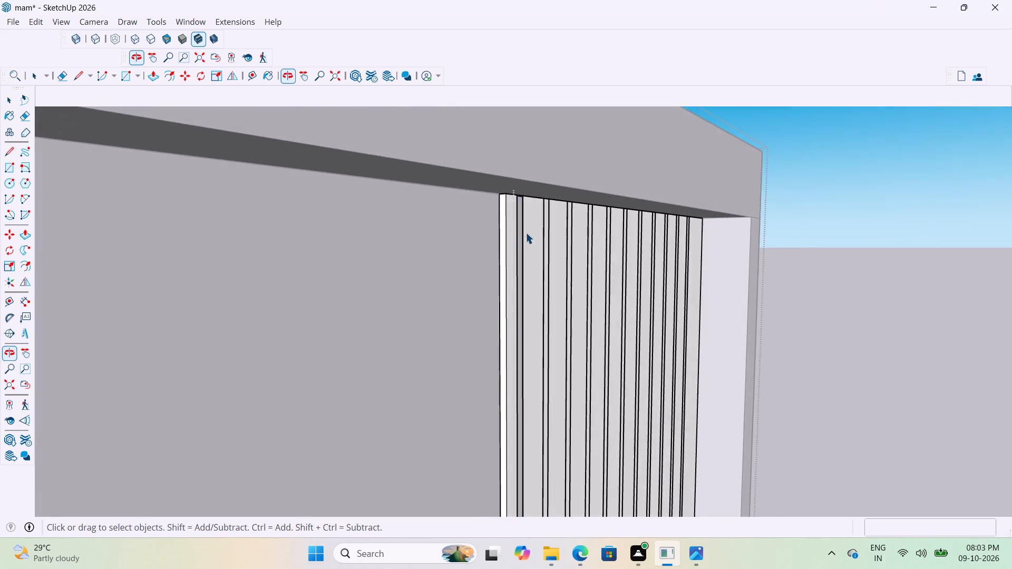
scroll(530, 224, "up", 10)
middle_click_drag(531, 194, 319, 212)
scroll(240, 185, "down", 5)
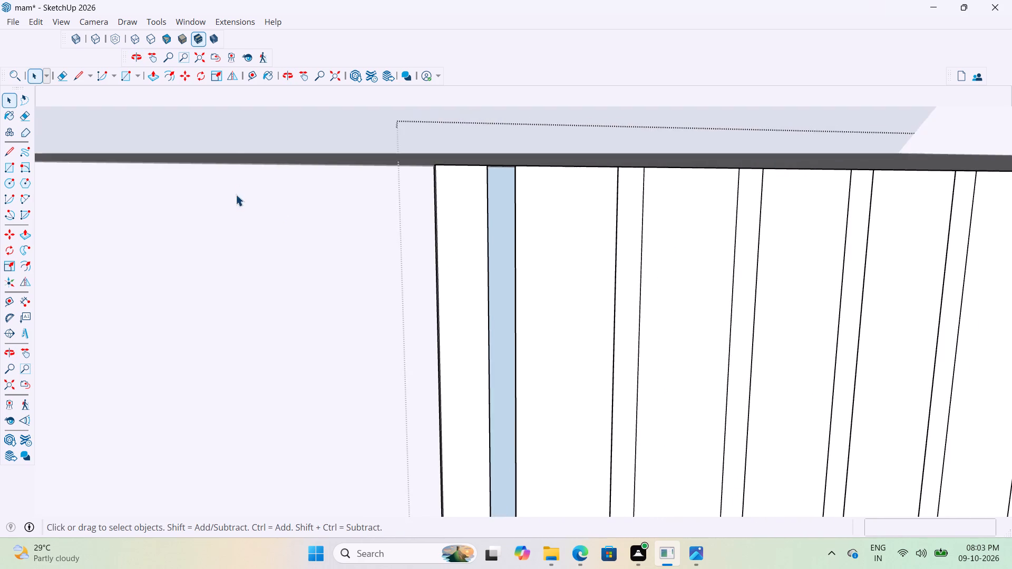
scroll(236, 194, "down", 20)
scroll(236, 194, "down", 7)
scroll(468, 317, "up", 5)
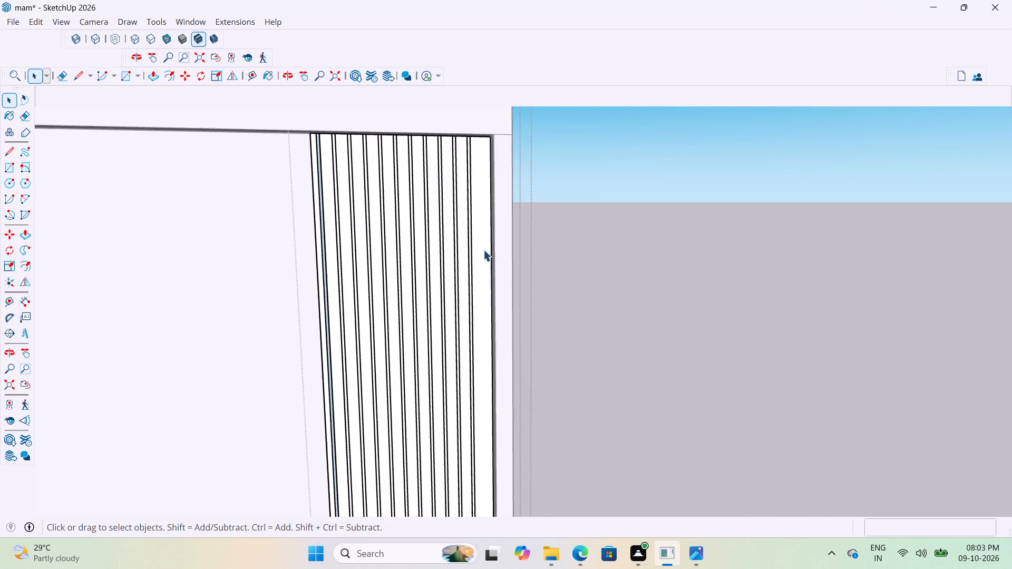
scroll(483, 250, "up", 7)
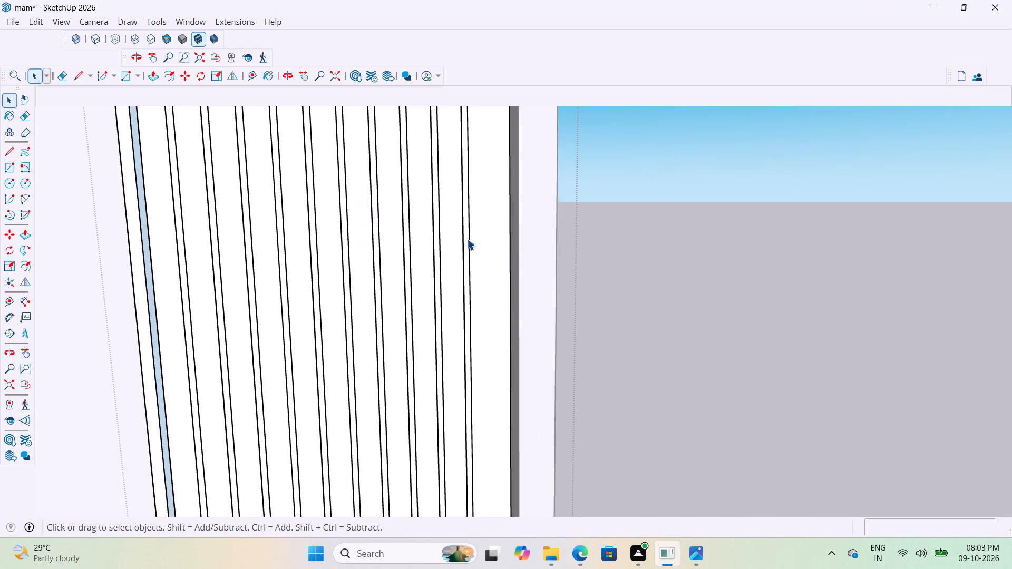
Undo the repeated strip copies back to the single narrow strip beside the front wall panel's inner edge.
key("ctrl+z")
key("ctrl+z")
key("z")
key("ctrl+z")
key("ctrl+z")
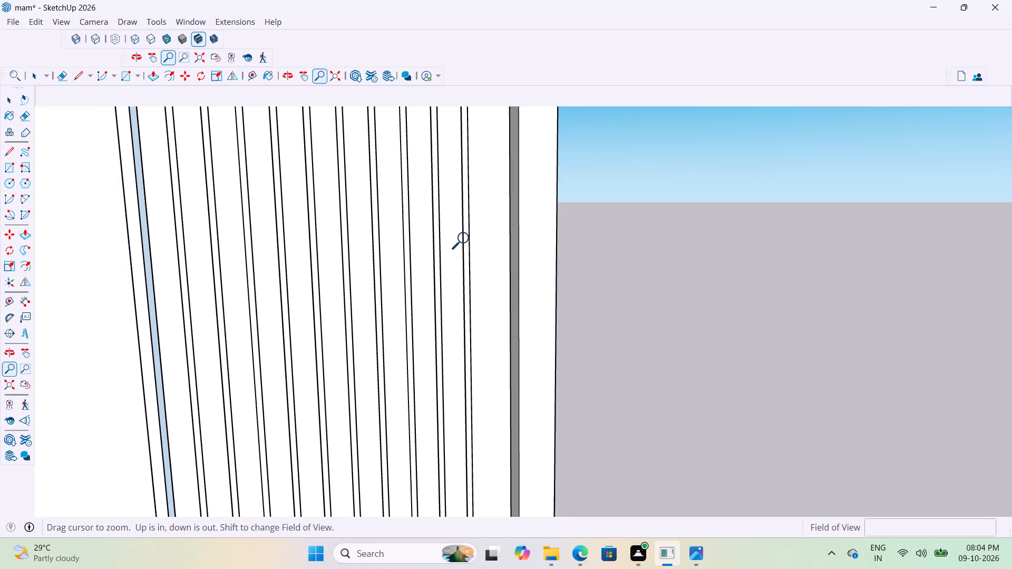
key("ctrl+z")
key("ctrl+z")
key("ctrl+z")
key("ctrl+z")
key("ctrl+z")
key("ctrl+z")
key("ctrl+z")
key("ctrl+z")
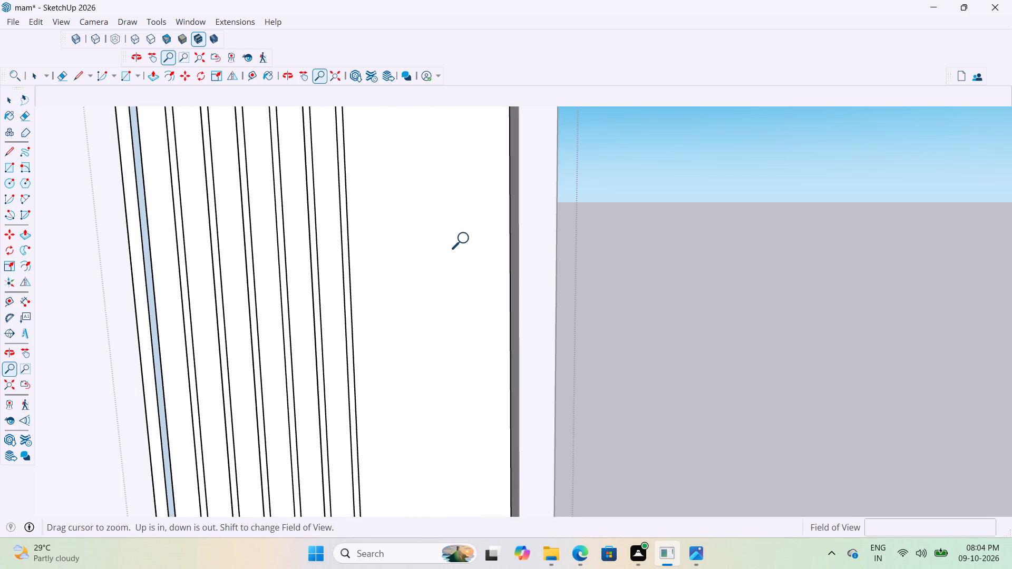
key("ctrl+z")
key("ctrl+z")
key("ctrl+z")
key("ctrl+z")
key("ctrl+z")
type("zz")
key("ctrl+z")
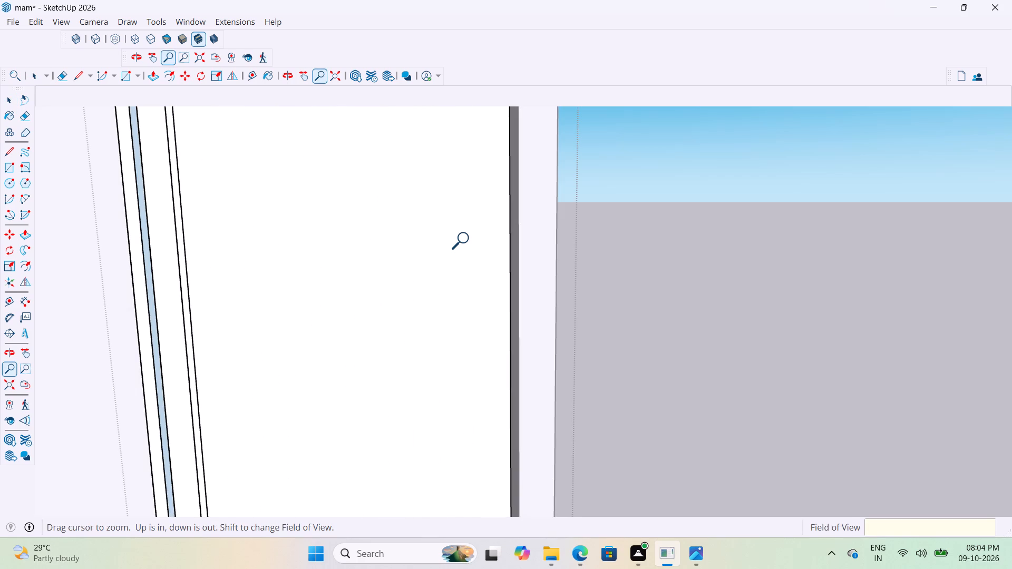
scroll(494, 314, "down", 8)
key("space")
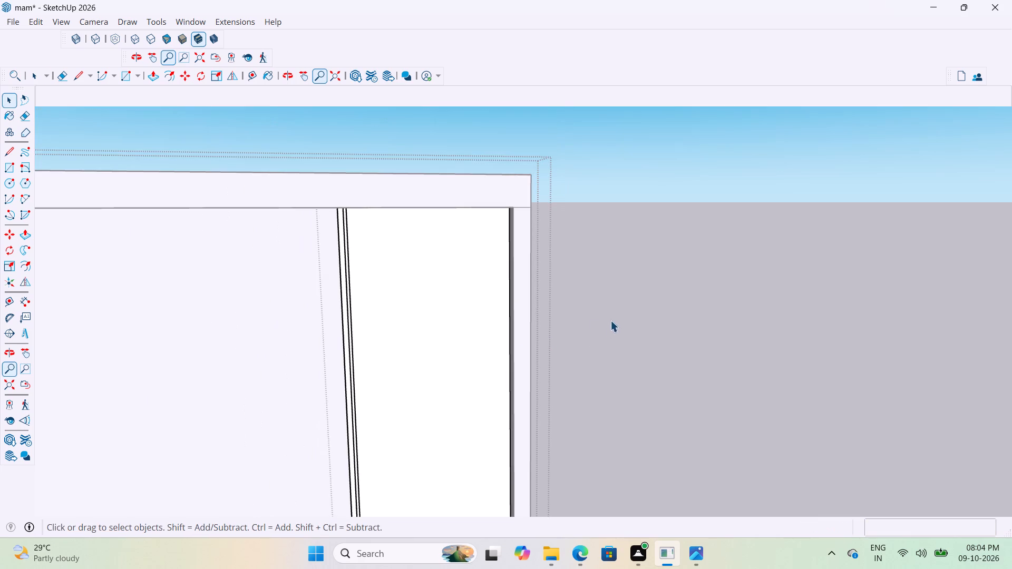
left_click(610, 320)
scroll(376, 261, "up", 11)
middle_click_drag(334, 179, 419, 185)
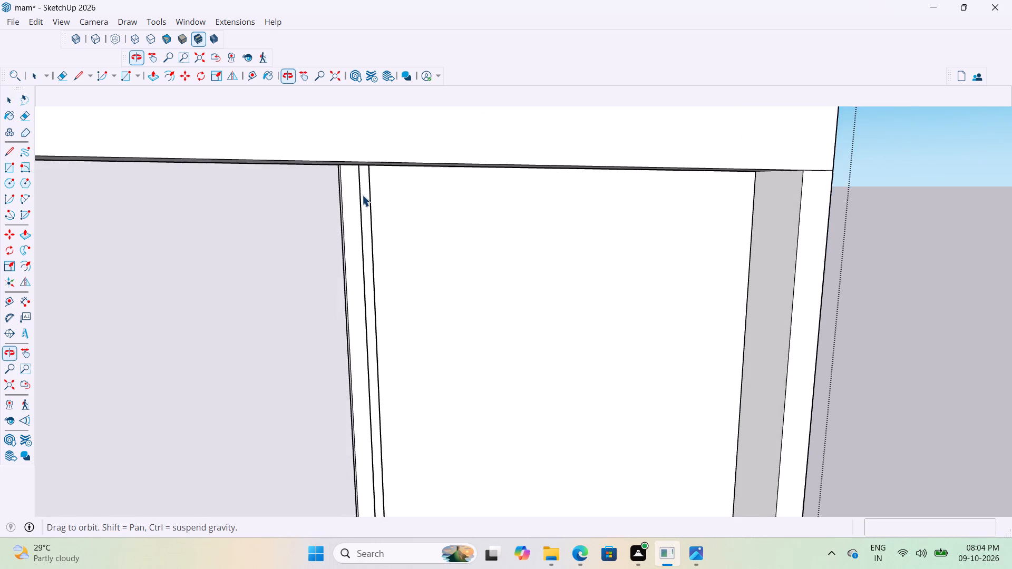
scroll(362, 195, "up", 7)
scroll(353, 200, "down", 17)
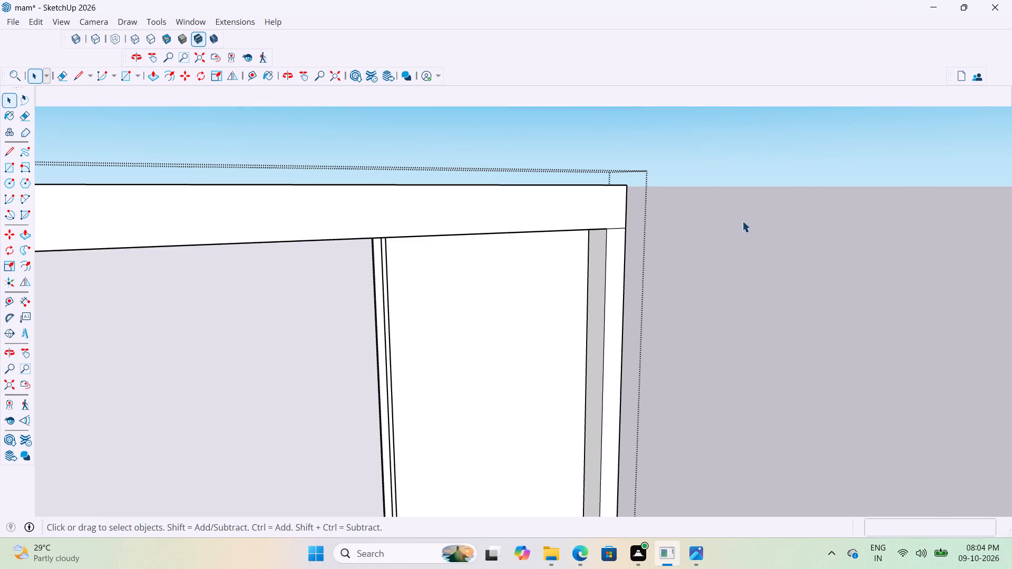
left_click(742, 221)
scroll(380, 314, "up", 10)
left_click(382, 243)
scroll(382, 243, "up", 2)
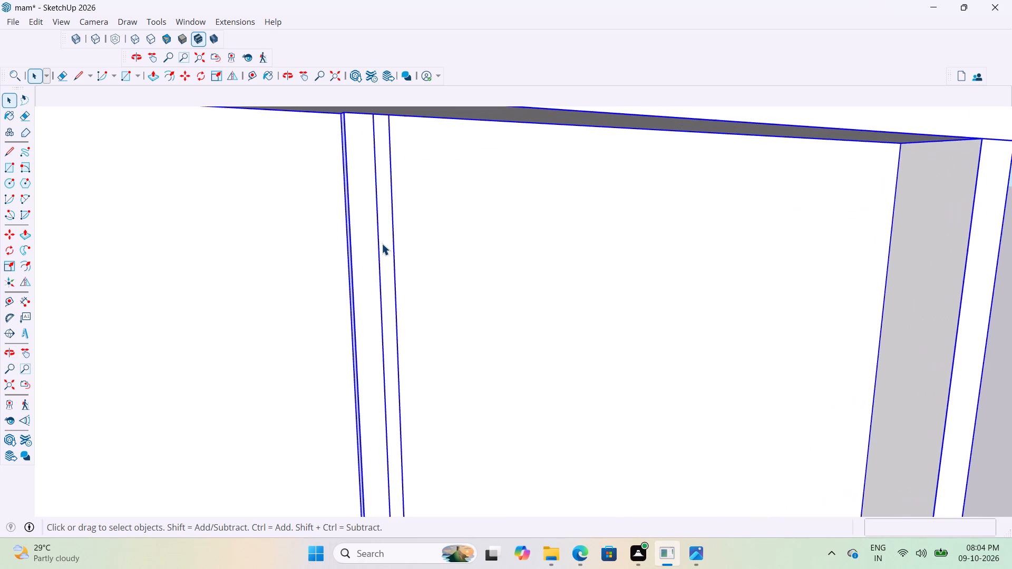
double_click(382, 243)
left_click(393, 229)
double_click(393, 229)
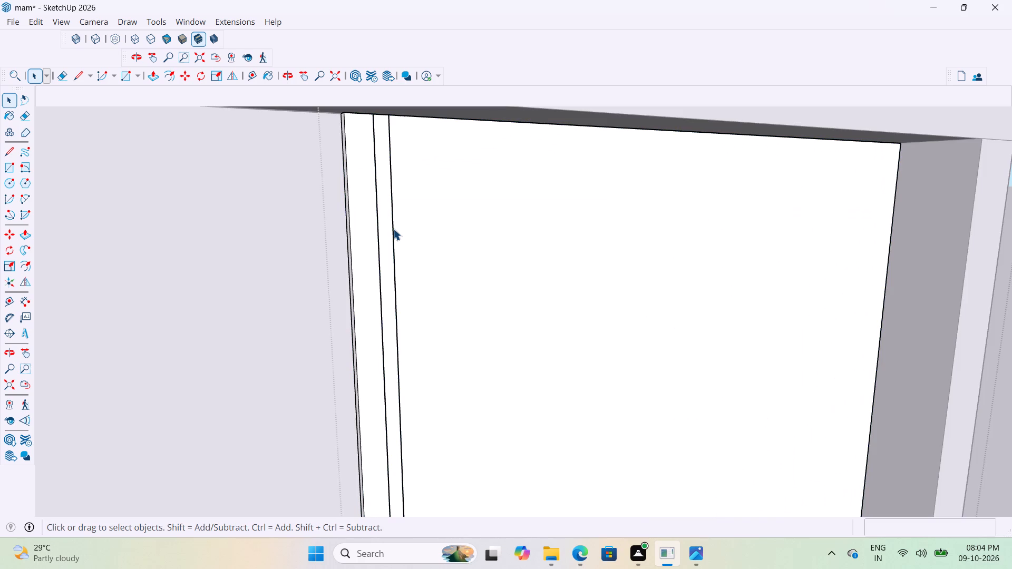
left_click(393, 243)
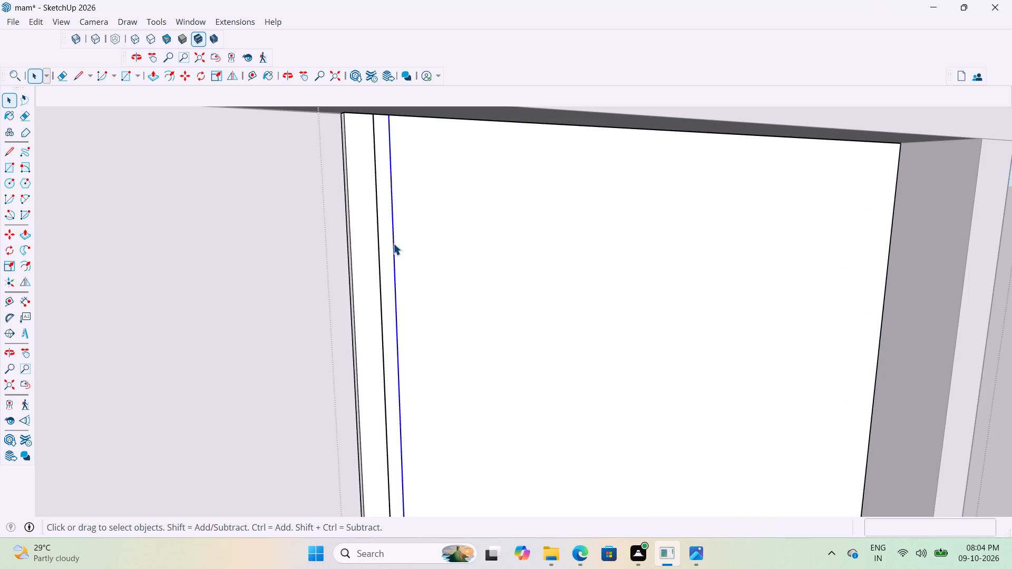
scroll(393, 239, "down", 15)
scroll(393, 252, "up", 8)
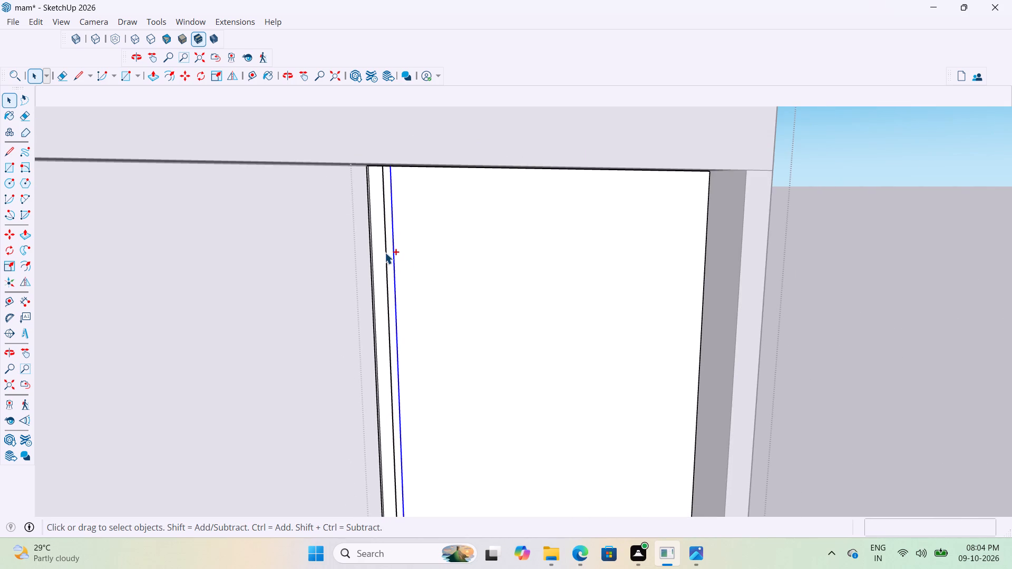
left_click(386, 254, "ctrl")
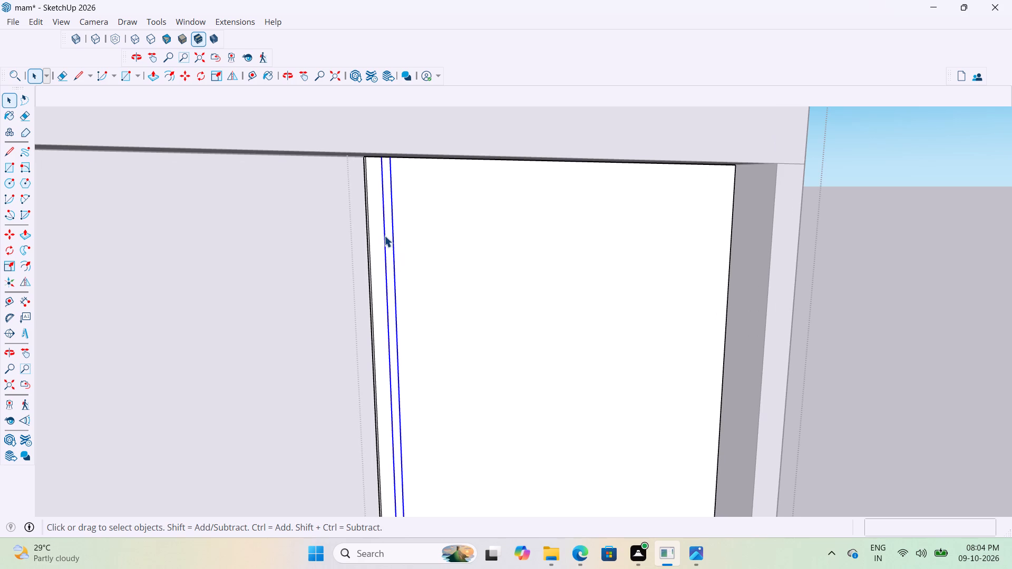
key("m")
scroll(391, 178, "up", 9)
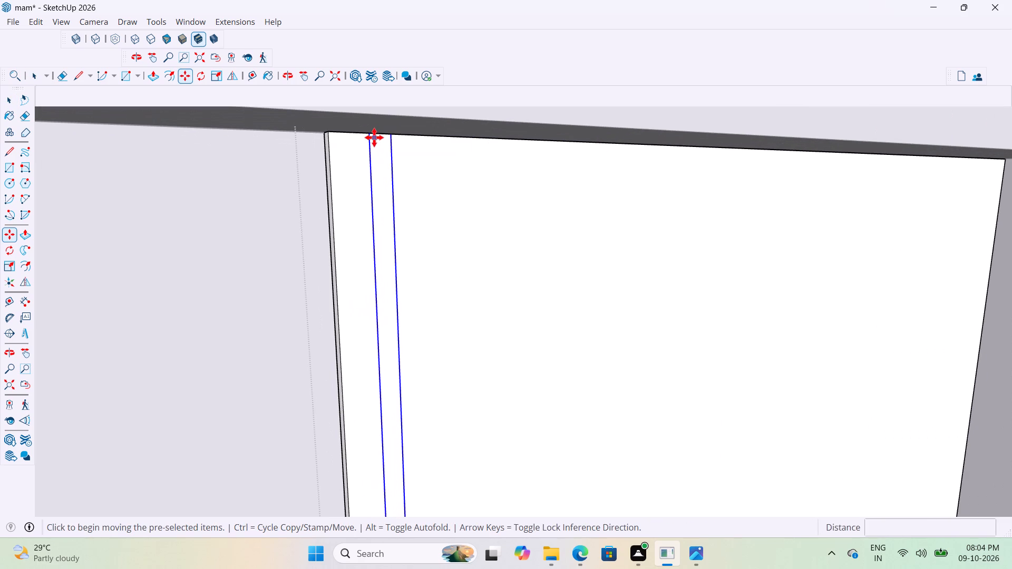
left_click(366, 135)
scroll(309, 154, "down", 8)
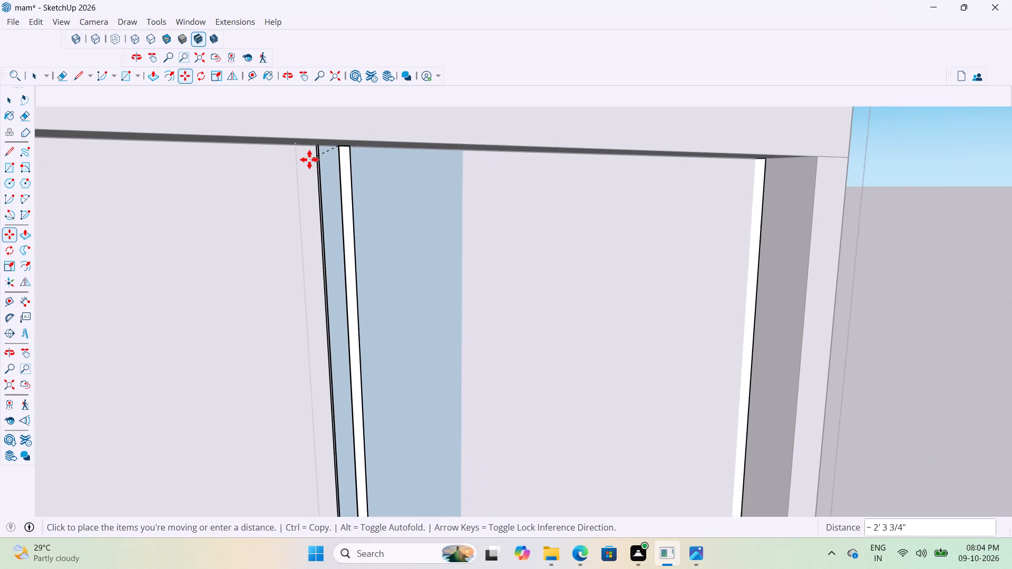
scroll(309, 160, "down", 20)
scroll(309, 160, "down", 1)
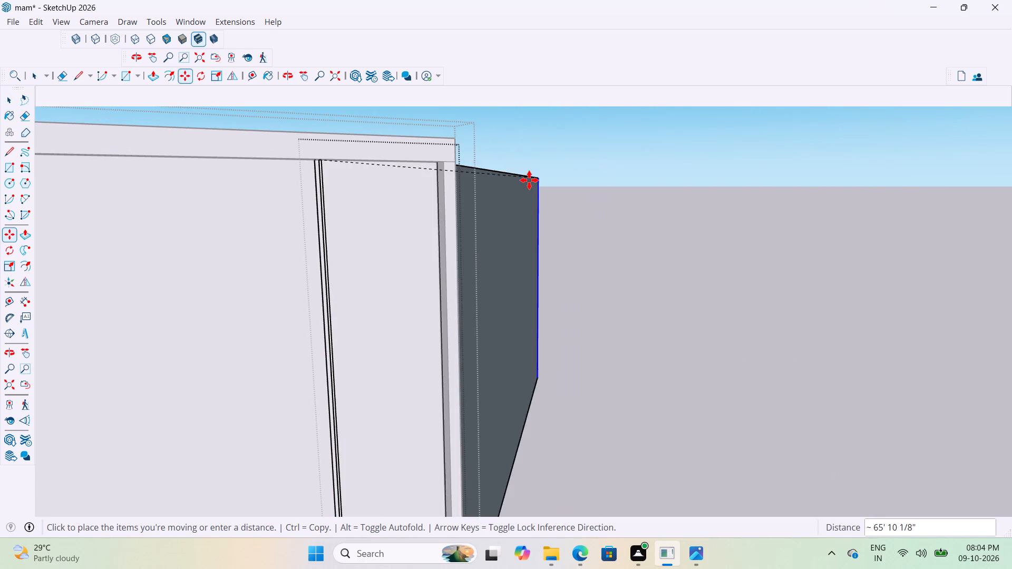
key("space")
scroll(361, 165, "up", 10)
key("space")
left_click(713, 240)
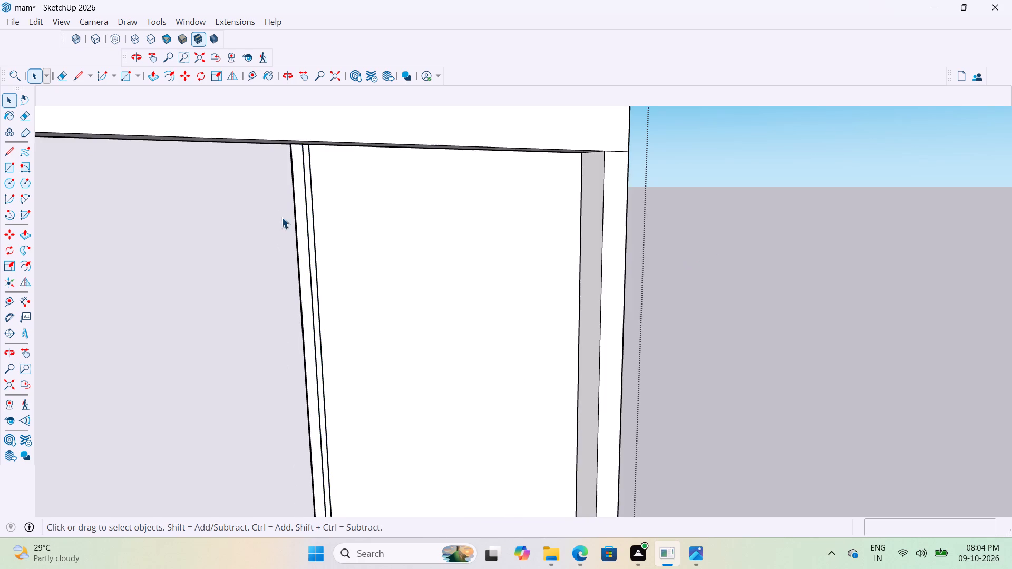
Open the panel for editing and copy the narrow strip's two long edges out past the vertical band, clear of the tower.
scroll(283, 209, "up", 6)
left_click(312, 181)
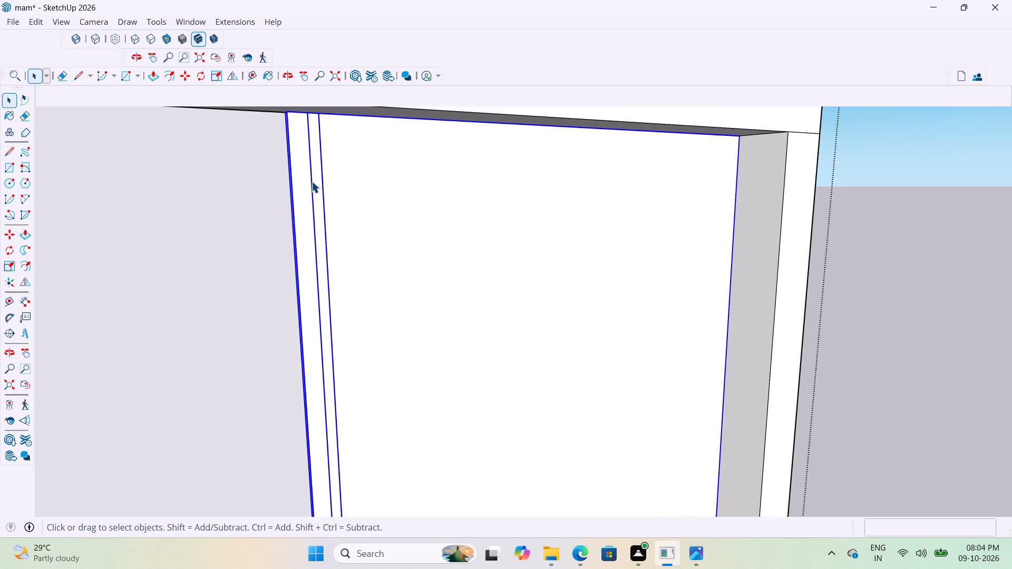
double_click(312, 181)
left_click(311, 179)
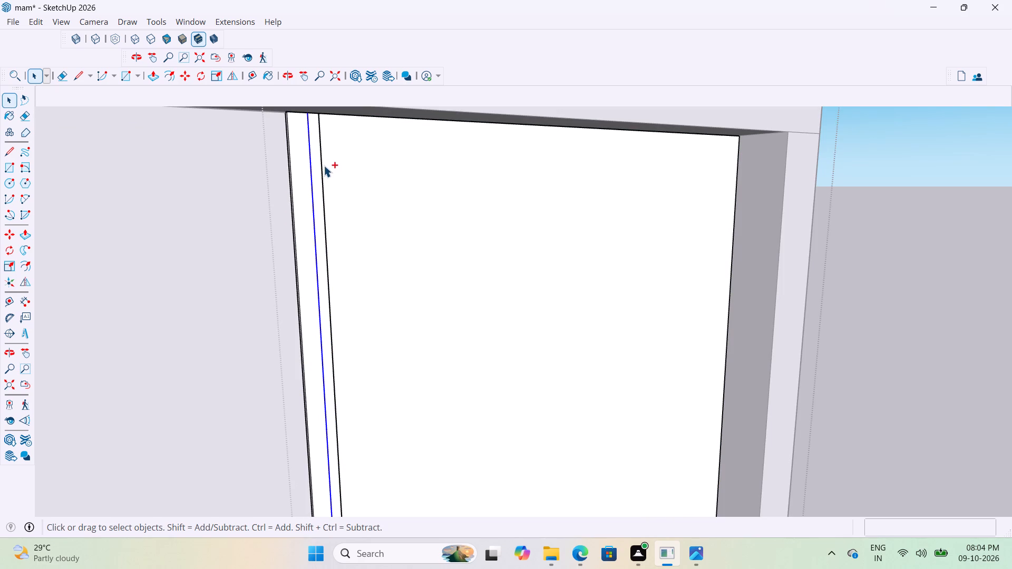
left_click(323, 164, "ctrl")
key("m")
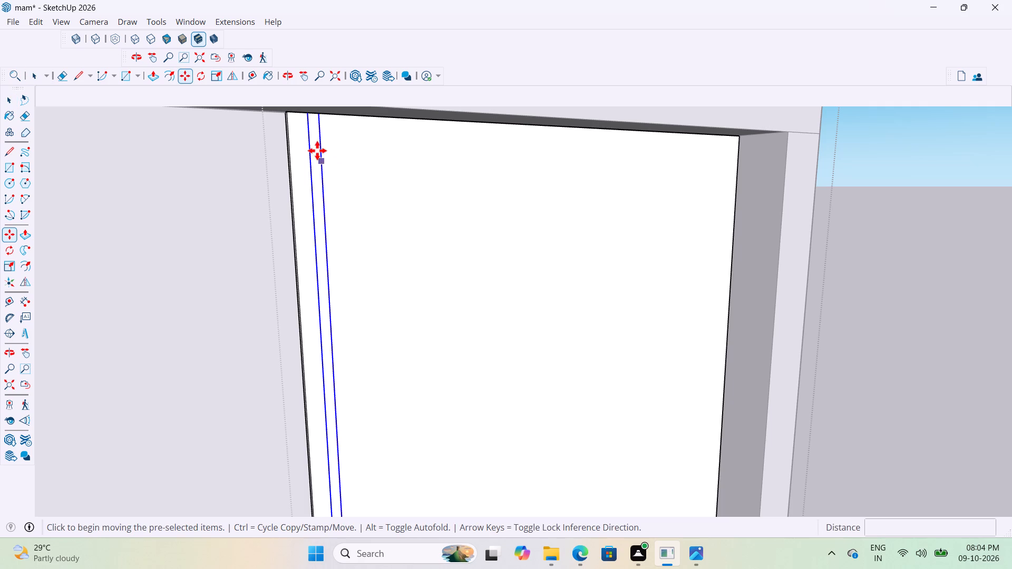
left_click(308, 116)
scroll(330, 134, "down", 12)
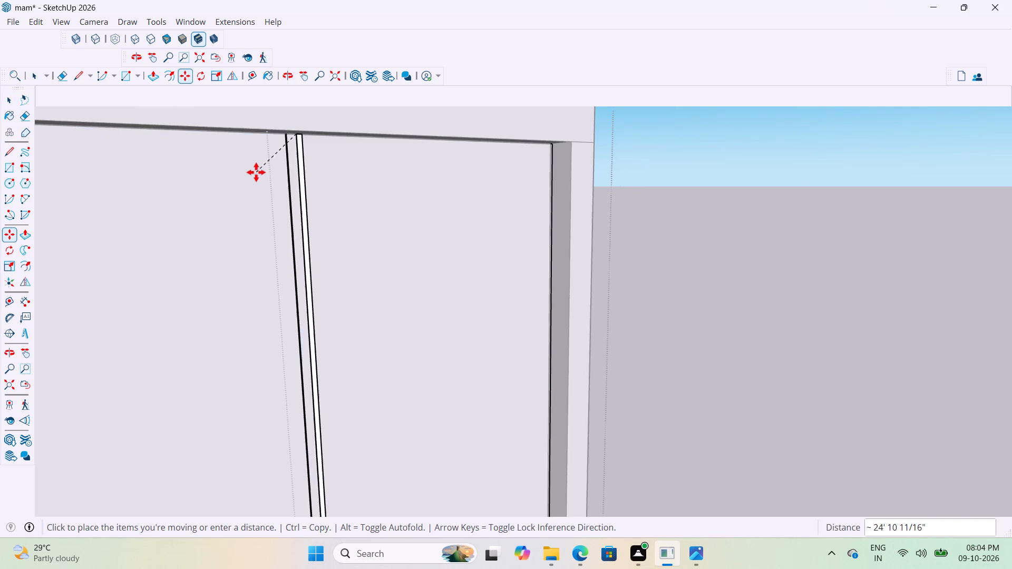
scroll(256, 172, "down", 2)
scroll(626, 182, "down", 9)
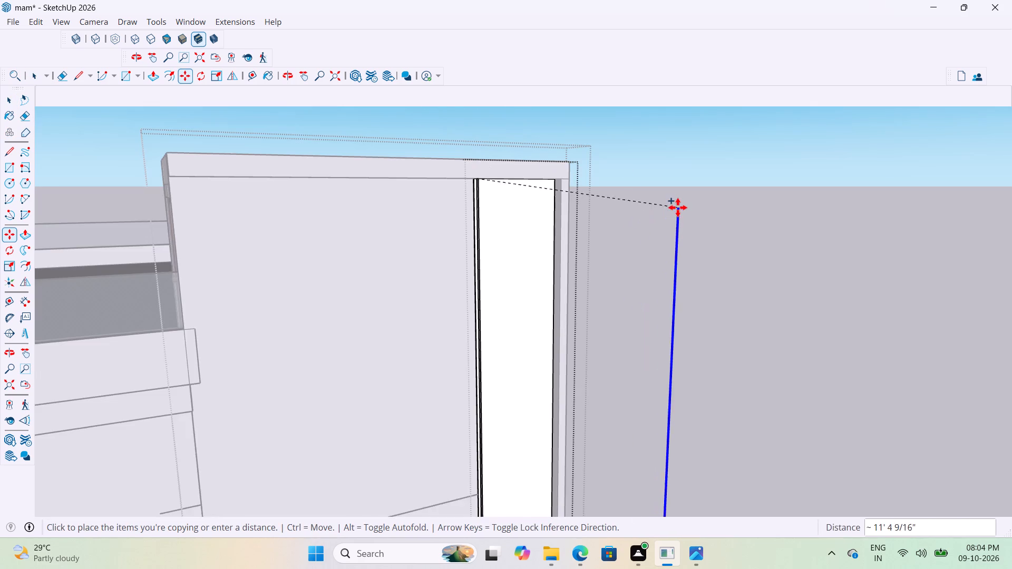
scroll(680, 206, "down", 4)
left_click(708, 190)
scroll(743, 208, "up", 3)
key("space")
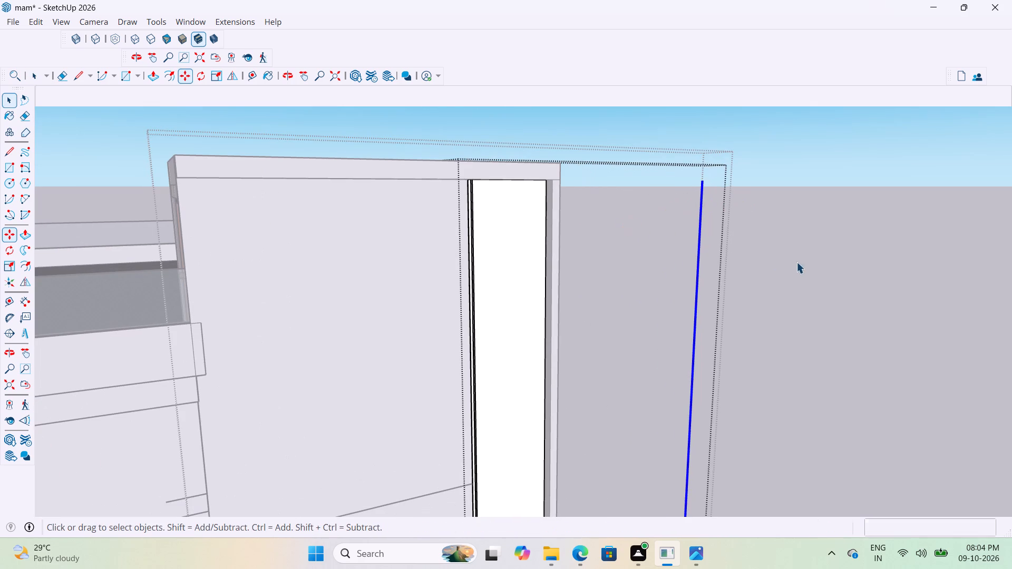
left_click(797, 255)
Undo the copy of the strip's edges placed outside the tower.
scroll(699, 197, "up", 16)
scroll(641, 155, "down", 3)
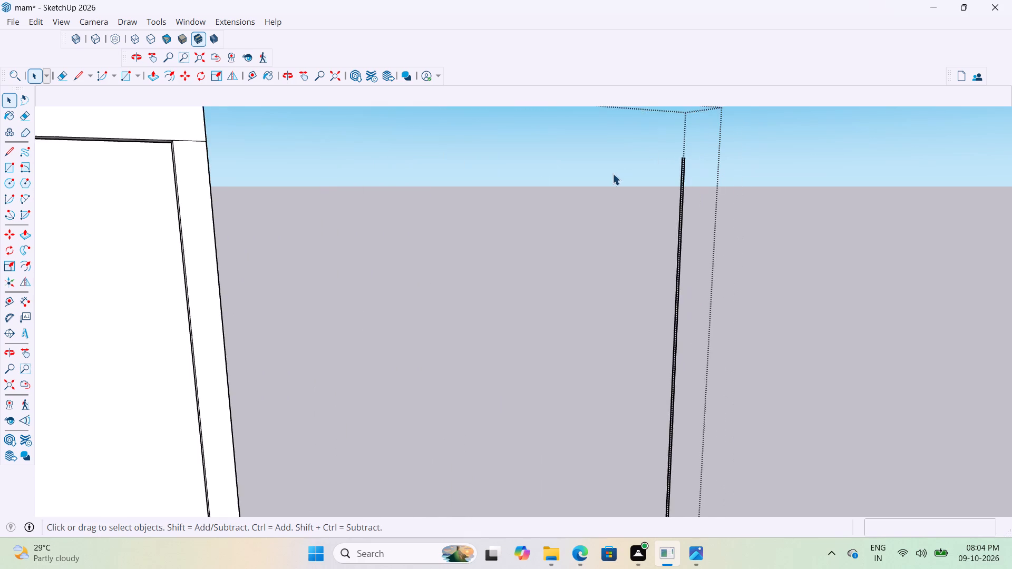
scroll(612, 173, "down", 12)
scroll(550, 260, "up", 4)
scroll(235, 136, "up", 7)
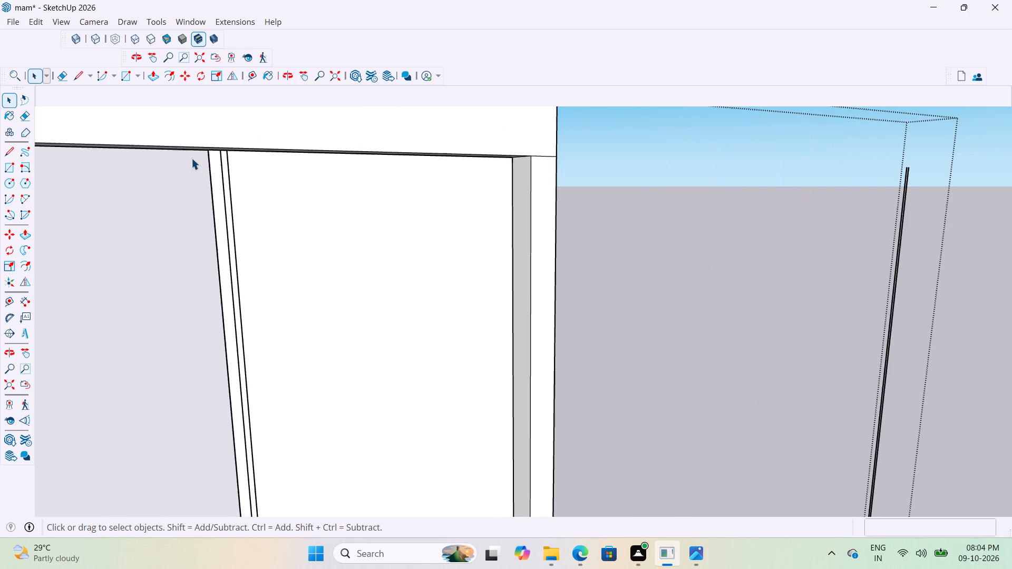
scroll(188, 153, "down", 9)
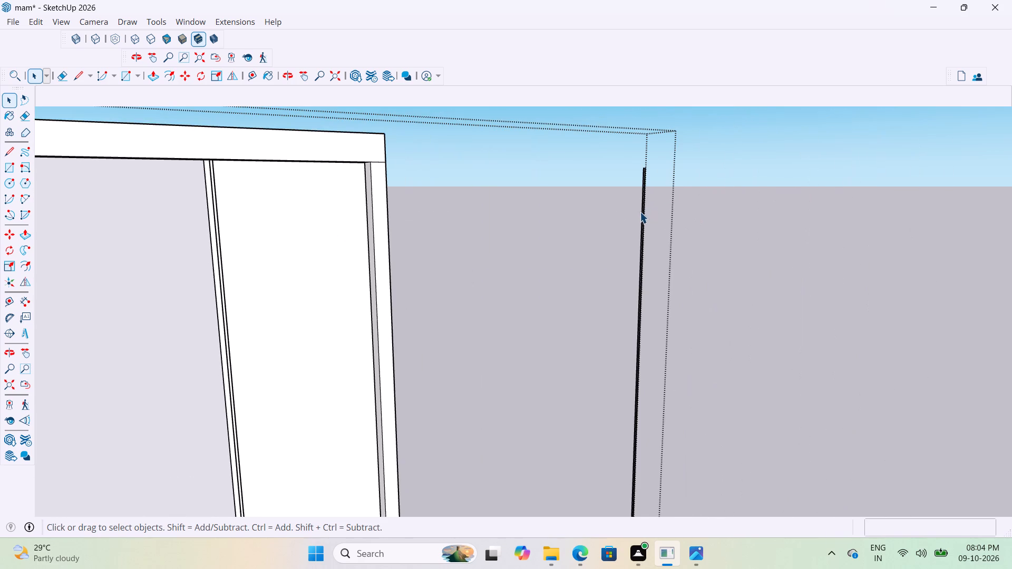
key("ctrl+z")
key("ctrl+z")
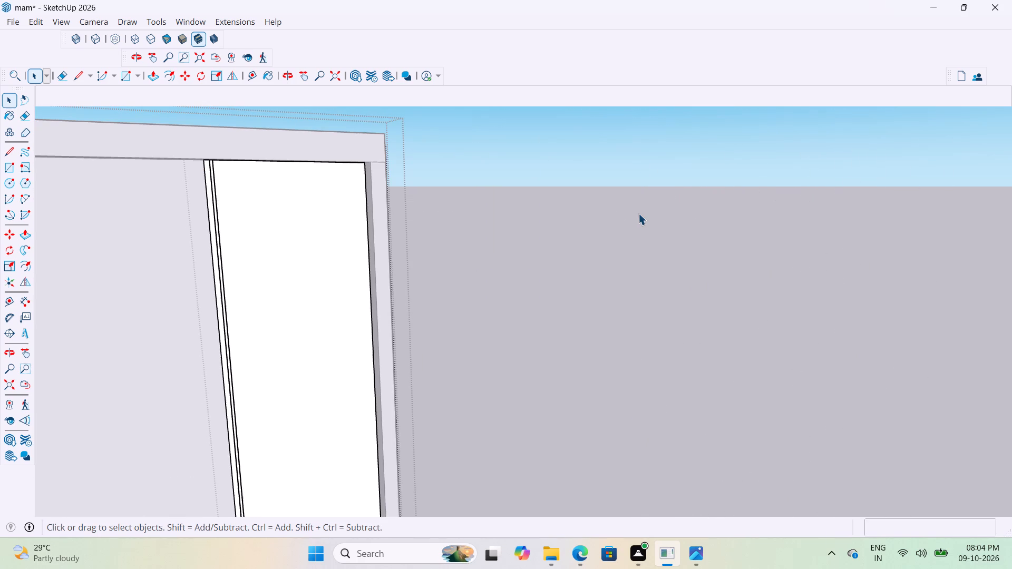
Delete the two dividing edges beside the narrow strip from the panel, then close the panel.
scroll(244, 167, "up", 17)
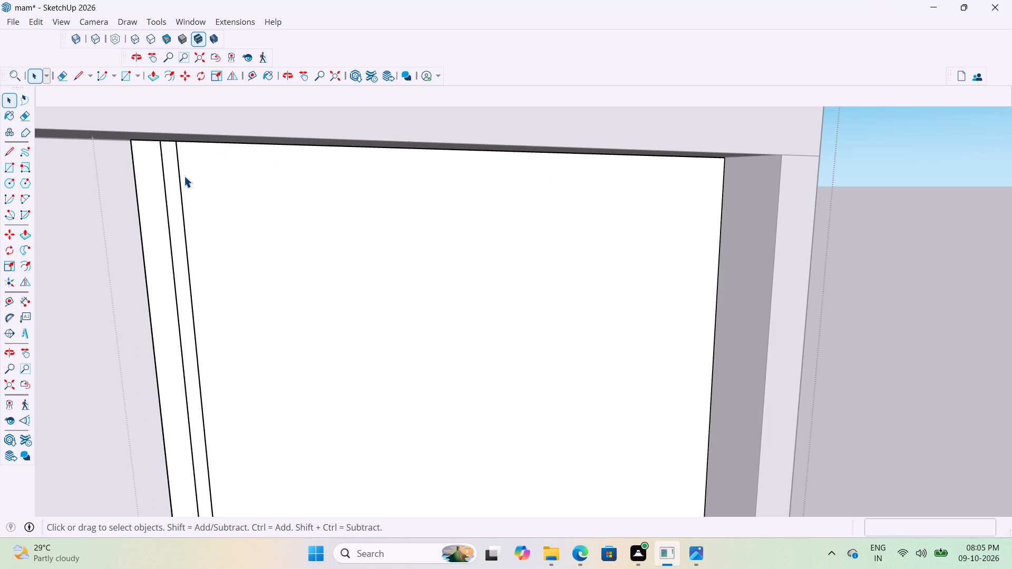
left_click(181, 187)
key("Delete")
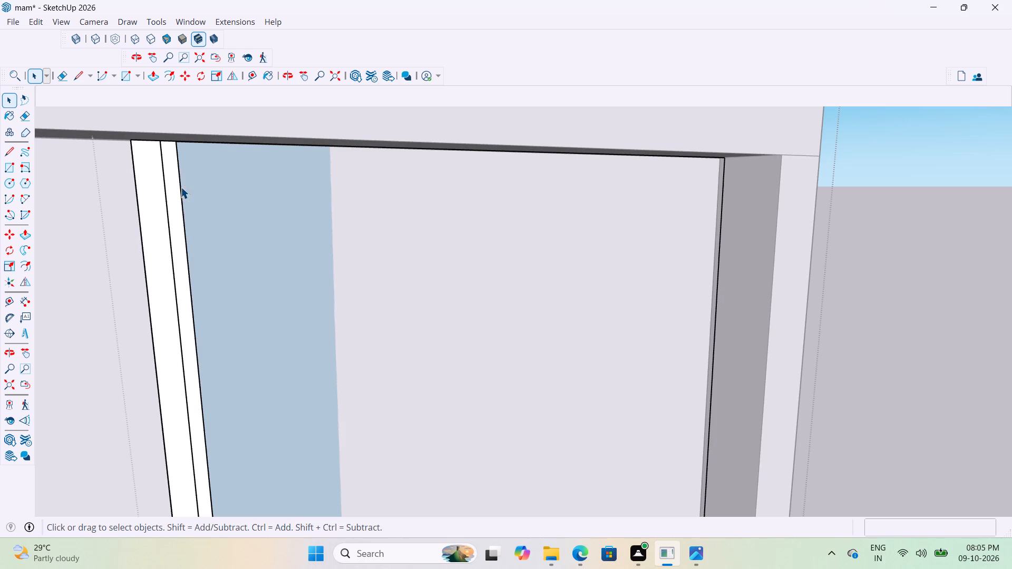
left_click(168, 227)
key("Delete")
scroll(168, 227, "down", 11)
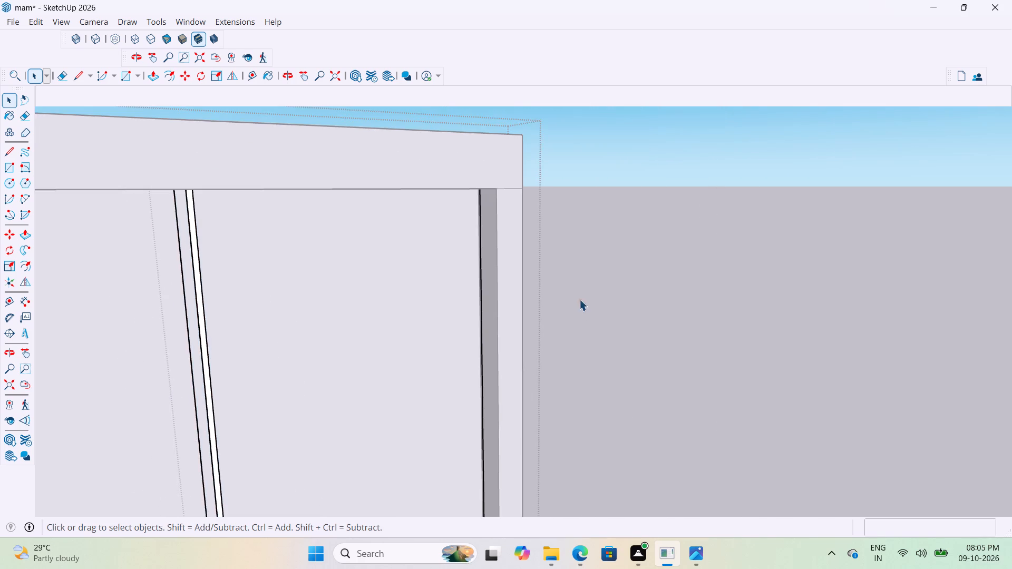
left_click(651, 310)
Open the remaining narrow strip, delete its long edges to remove it from the recess, and close the surrounding group.
scroll(285, 247, "up", 4)
middle_click_drag(262, 208, 473, 181)
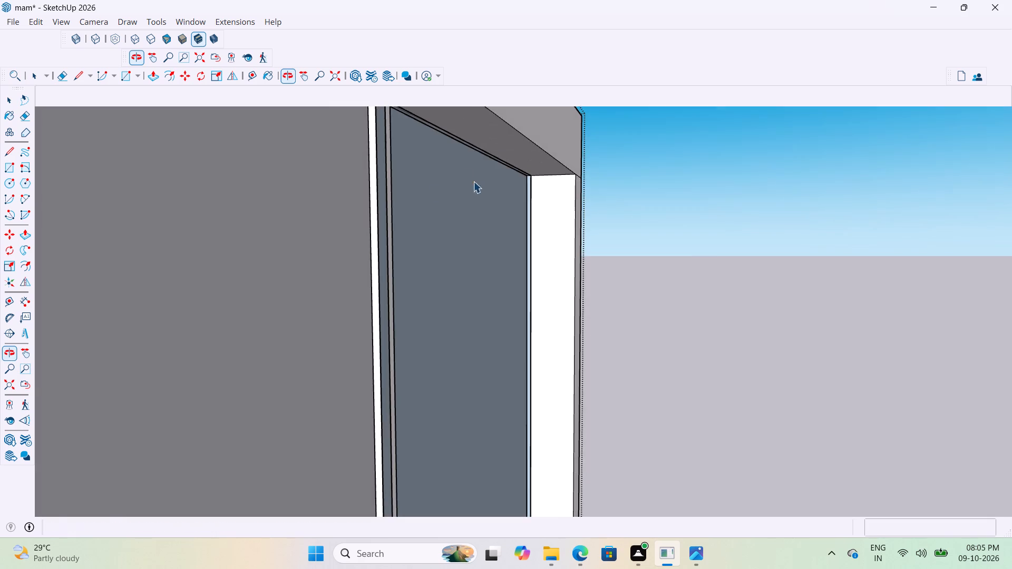
middle_click_drag(473, 181, 474, 181)
scroll(381, 193, "up", 6)
middle_click_drag(382, 157, 196, 252)
scroll(394, 202, "up", 3)
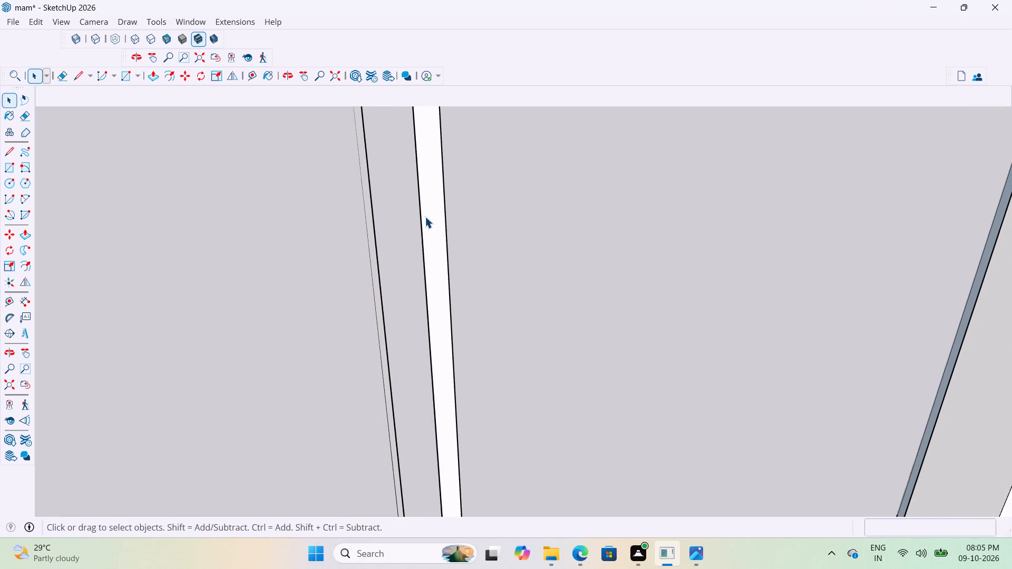
left_click(421, 215)
double_click(421, 215)
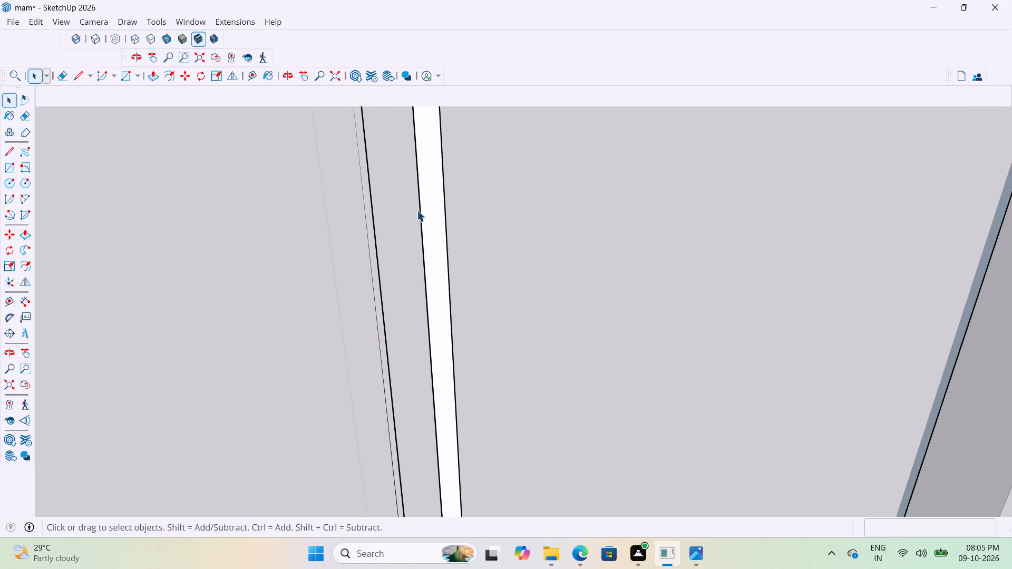
left_click(422, 224)
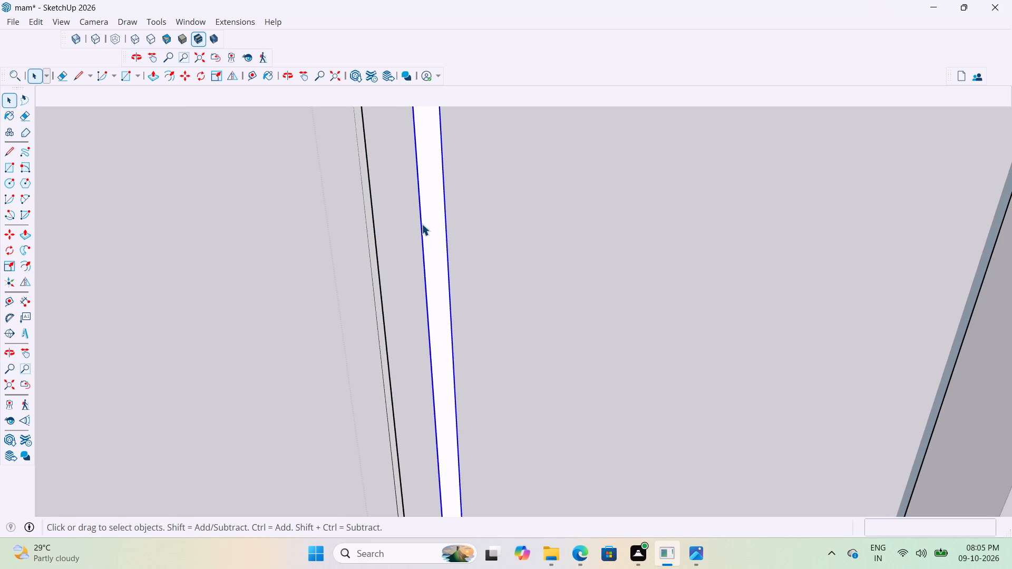
key("Delete")
scroll(422, 224, "down", 20)
scroll(422, 224, "down", 9)
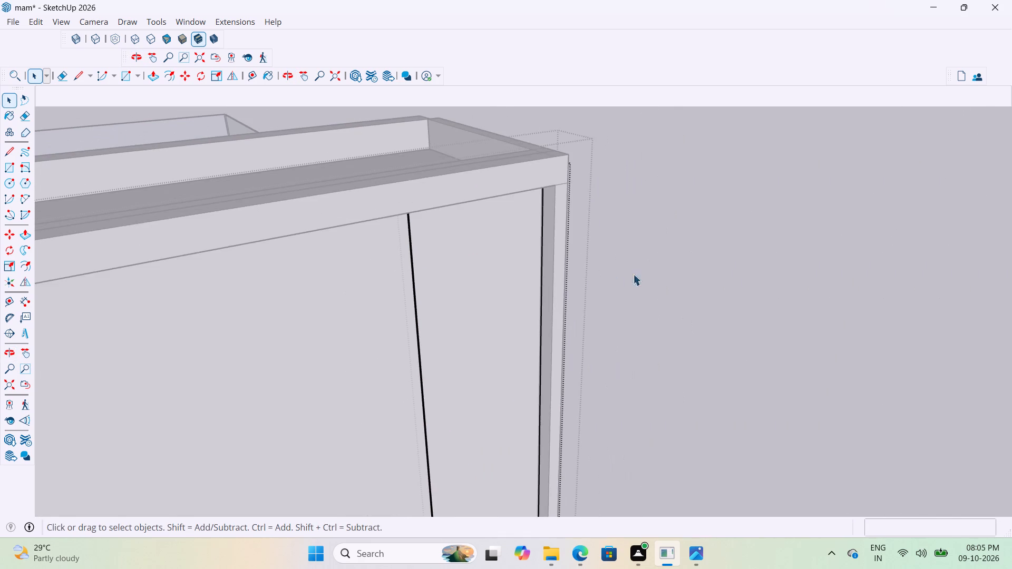
left_click(694, 257)
scroll(431, 256, "up", 9)
middle_click_drag(395, 197, 274, 233)
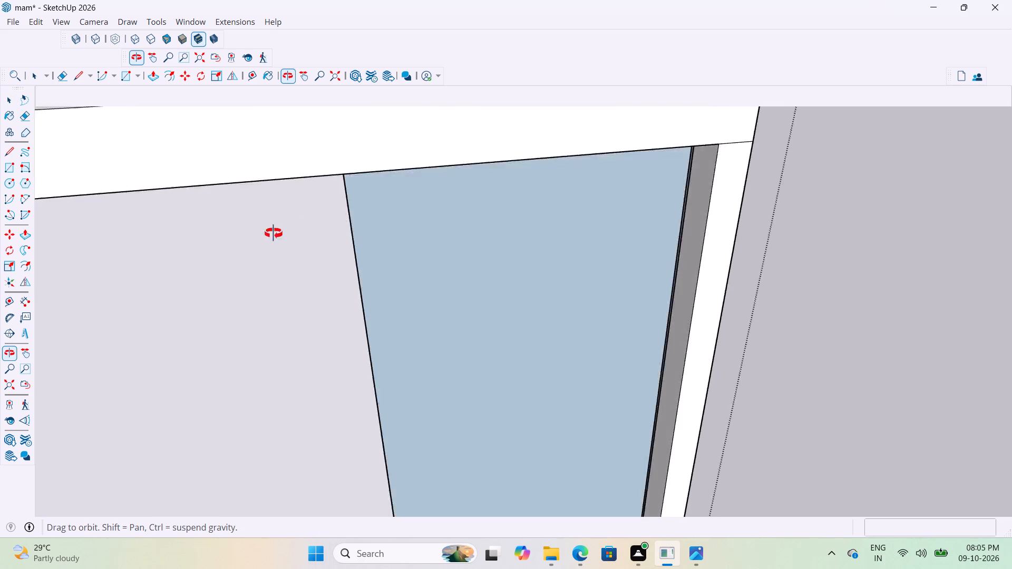
middle_click_drag(274, 233, 186, 282)
scroll(683, 267, "down", 16)
middle_click_drag(650, 227, 654, 173)
left_click(864, 199)
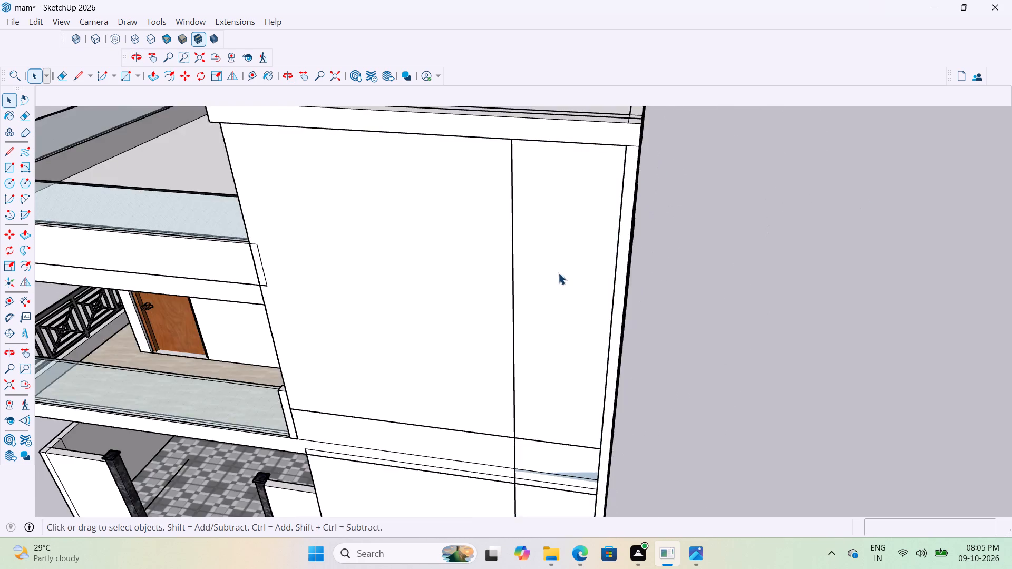
Examine the tall recess panel and the tower's front wall from several angles, from the panel's lower end up to the parapet.
scroll(553, 276, "down", 5)
scroll(554, 433, "up", 5)
middle_click_drag(572, 374, 665, 335)
scroll(622, 283, "up", 7)
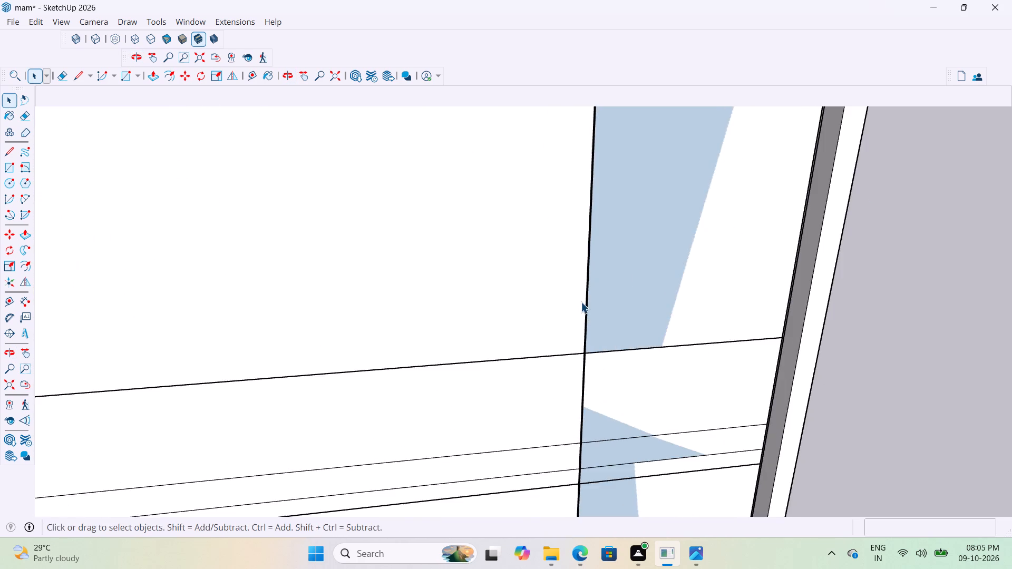
middle_click_drag(612, 276, 714, 157)
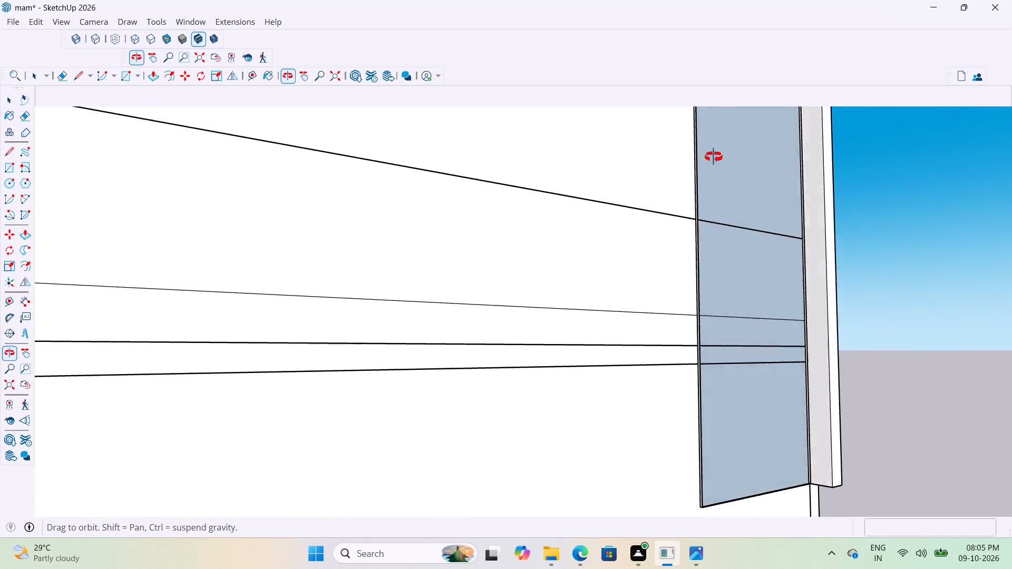
middle_click_drag(714, 157, 499, 286)
scroll(571, 282, "down", 9)
left_click_drag(778, 311, 783, 317)
scroll(473, 248, "up", 2)
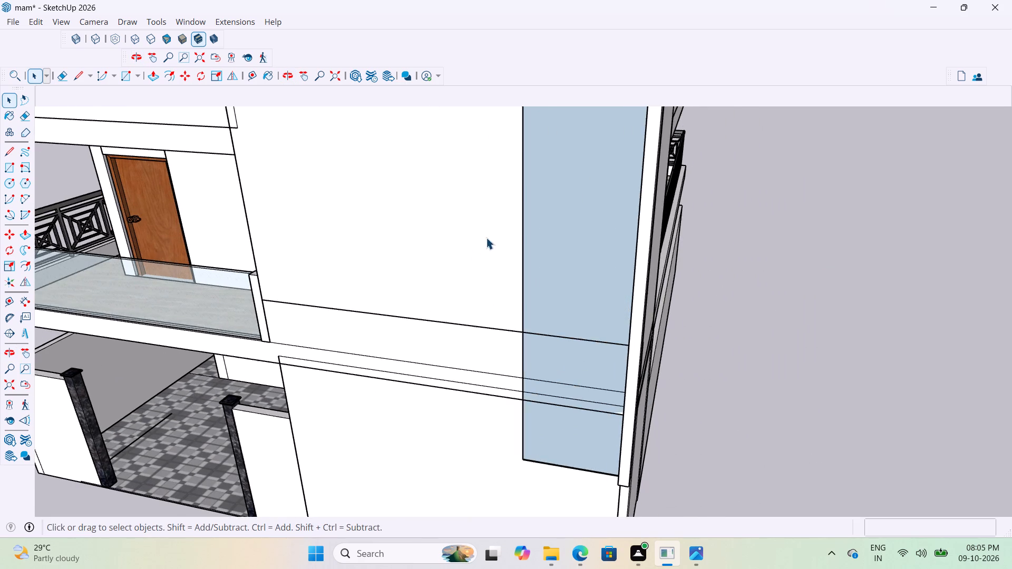
middle_click_drag(513, 253, 559, 368)
scroll(529, 386, "up", 1)
scroll(474, 427, "down", 9)
middle_click_drag(540, 368, 578, 331)
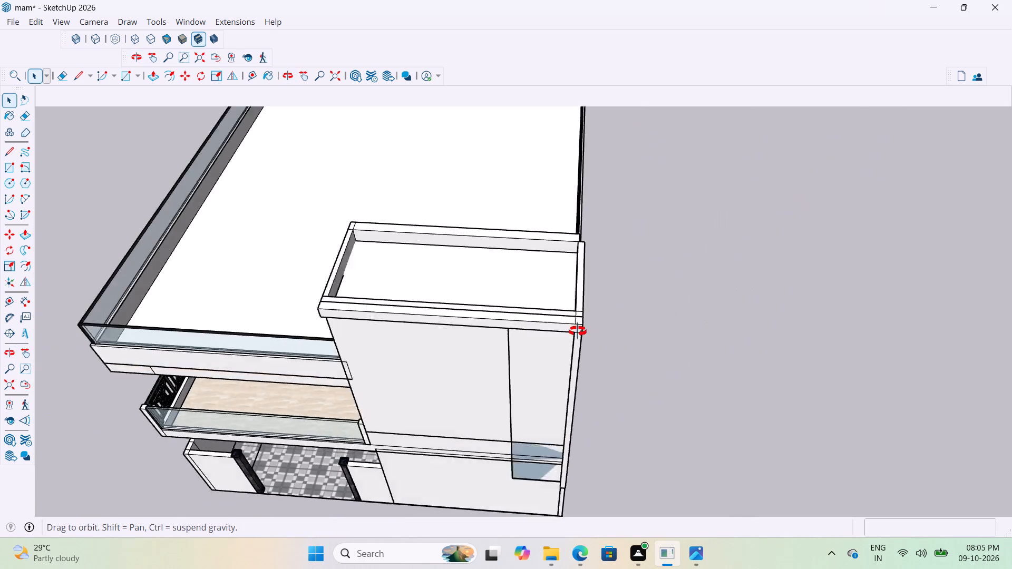
middle_click_drag(578, 331, 649, 273)
Open the nested tall panel group inside the L-shaped band, push/pull its front face outward about 1 11/16", and close the panel.
scroll(639, 228, "up", 7)
middle_click_drag(596, 204, 685, 172)
scroll(605, 198, "up", 5)
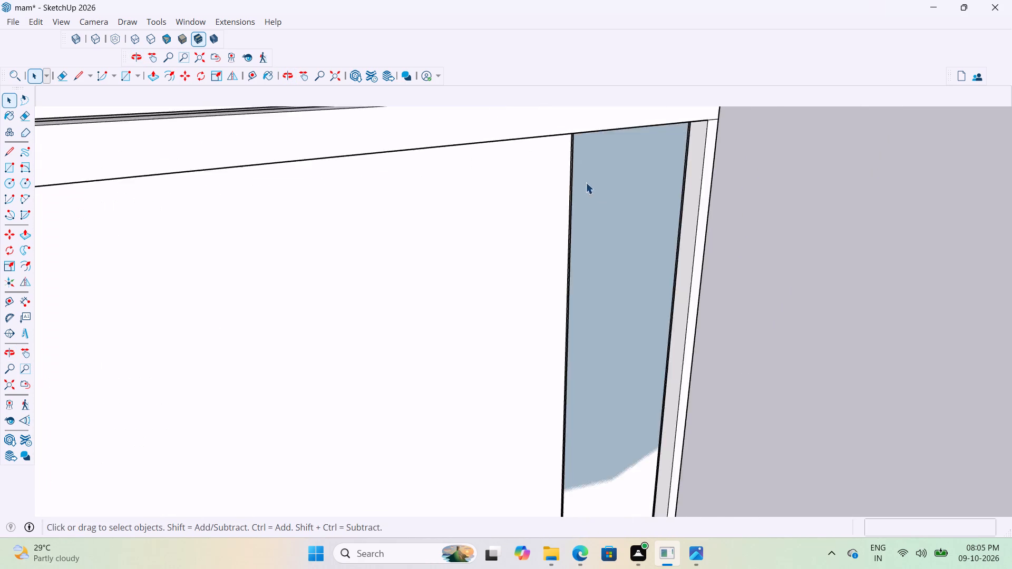
scroll(586, 182, "up", 2)
middle_click_drag(597, 171, 611, 199)
scroll(598, 191, "up", 7)
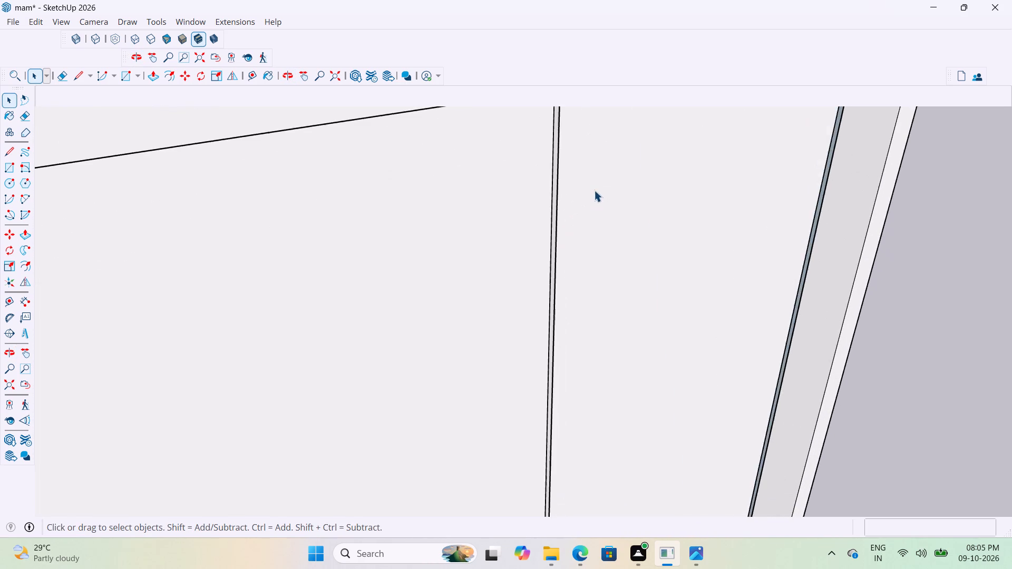
double_click(593, 190)
scroll(581, 241, "up", 3)
left_click(586, 239)
scroll(508, 284, "down", 4)
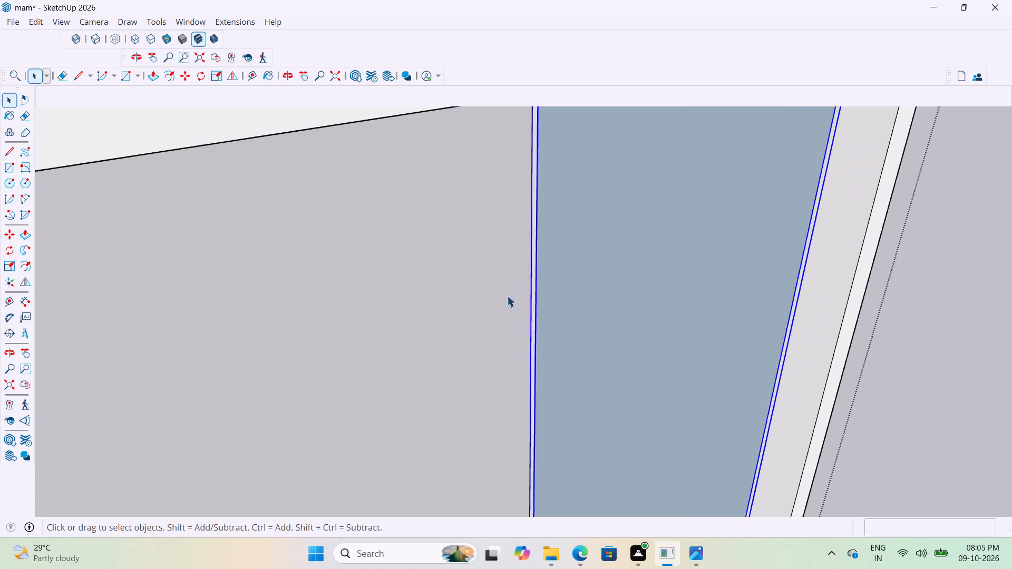
scroll(507, 296, "down", 6)
key("p")
key("space")
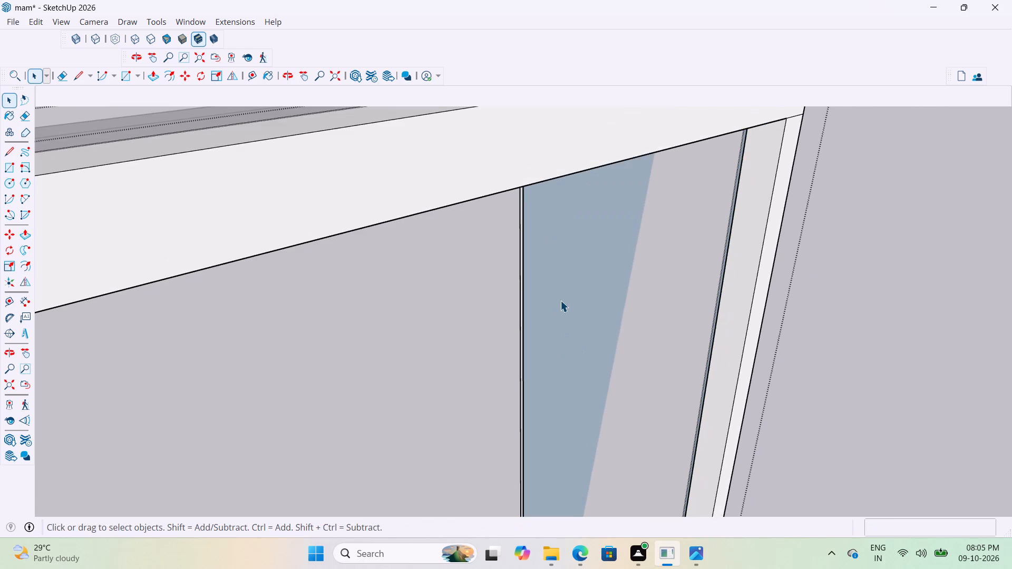
double_click(560, 300)
key("p")
left_click(553, 282)
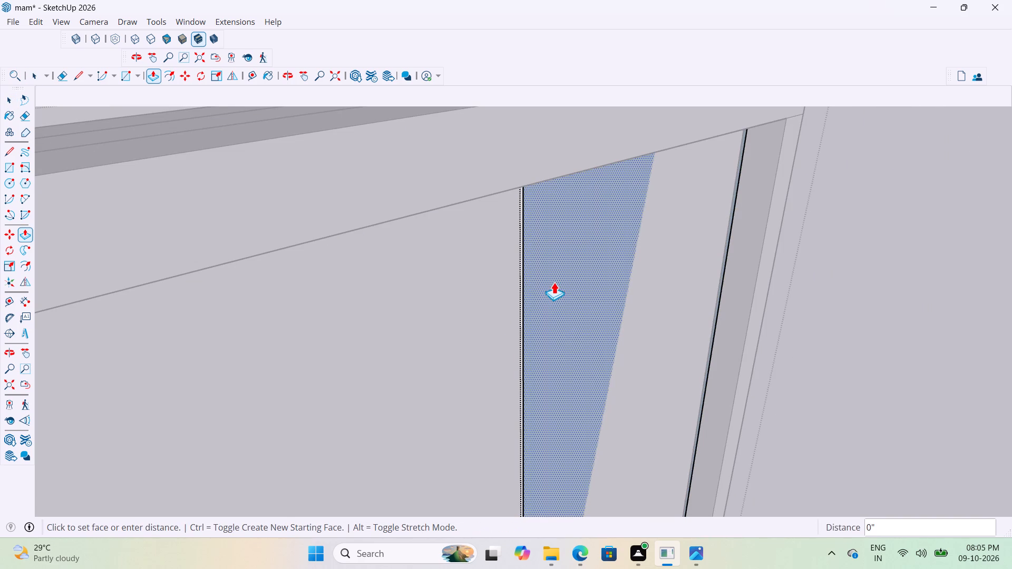
scroll(564, 282, "up", 1)
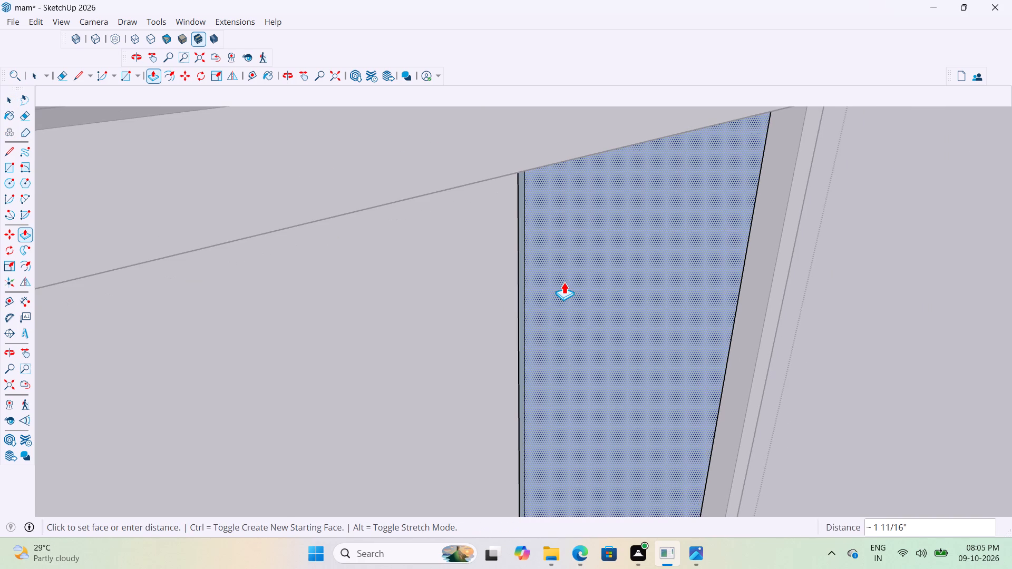
left_click(564, 282)
scroll(509, 287, "down", 8)
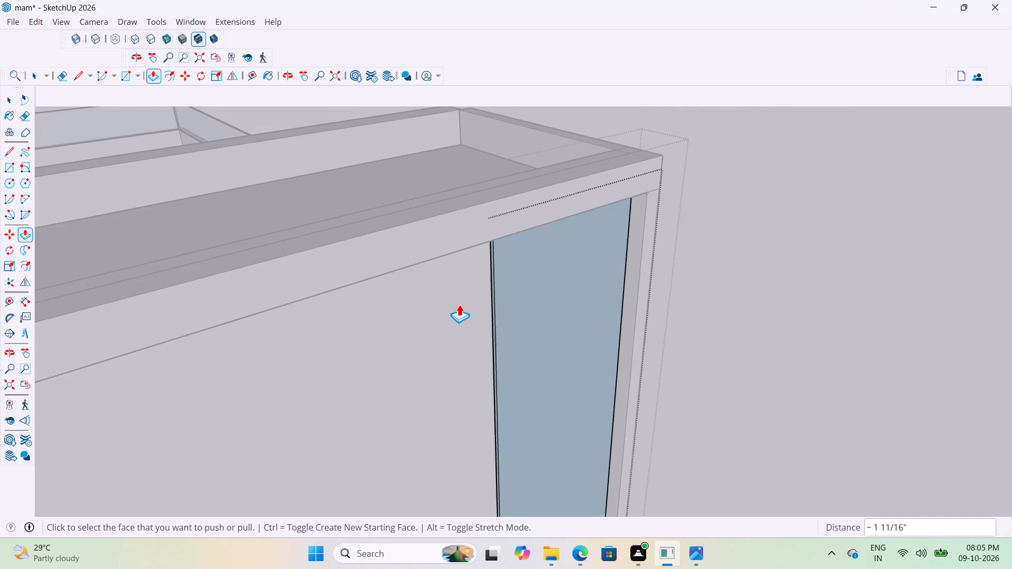
scroll(459, 304, "down", 7)
key("space")
left_click(678, 280)
scroll(461, 267, "up", 8)
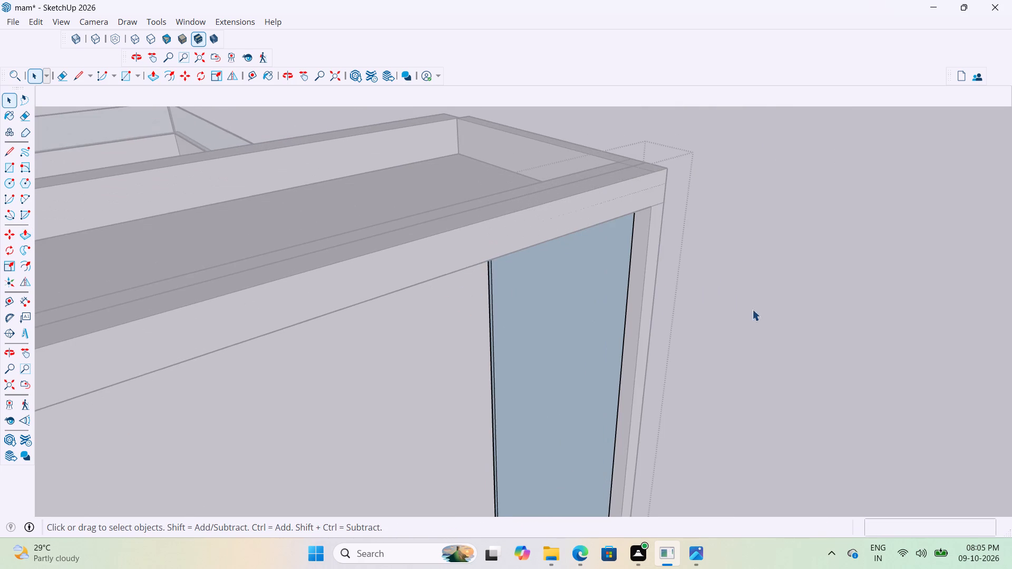
left_click(848, 267)
Open the tall panel again, reverse its blue front face, and close the panel and its surrounding group.
scroll(467, 297, "down", 4)
scroll(469, 324, "up", 7)
scroll(504, 290, "down", 1)
middle_click_drag(485, 249, 414, 200)
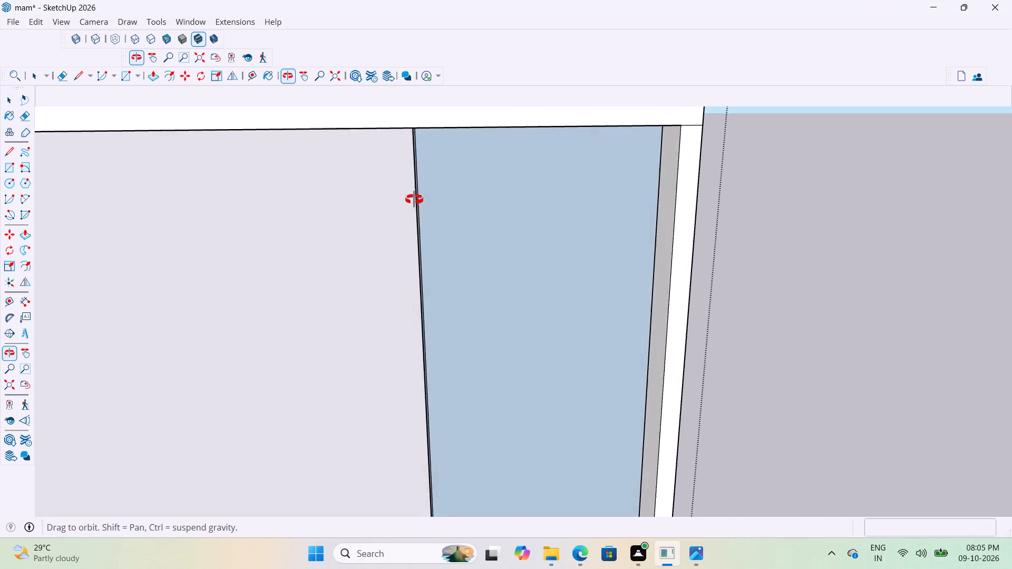
middle_click_drag(414, 200, 402, 210)
right_click(532, 269)
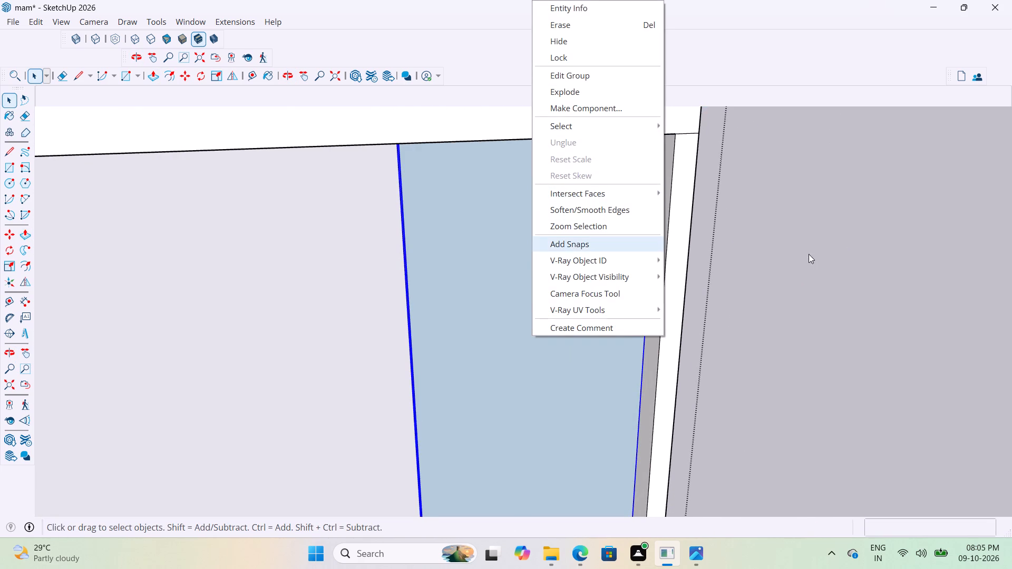
left_click(809, 253)
double_click(501, 287)
right_click(501, 286)
left_click(540, 177)
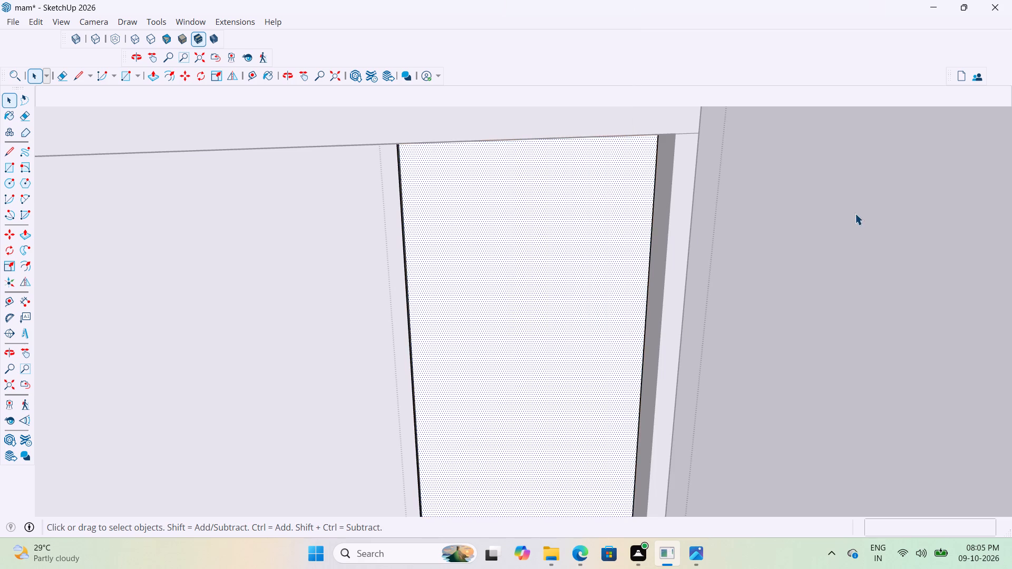
left_click(851, 217)
scroll(441, 253, "down", 18)
left_click(664, 287)
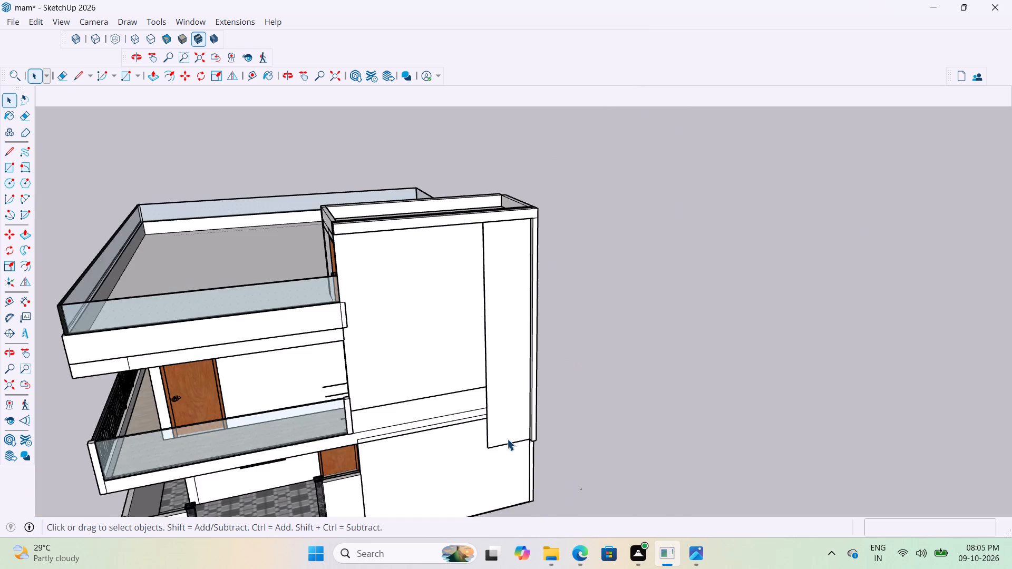
Examine the tall panel's lower end and its upper corners beneath the band.
scroll(503, 442, "up", 8)
middle_click_drag(492, 433, 554, 379)
scroll(546, 362, "up", 7)
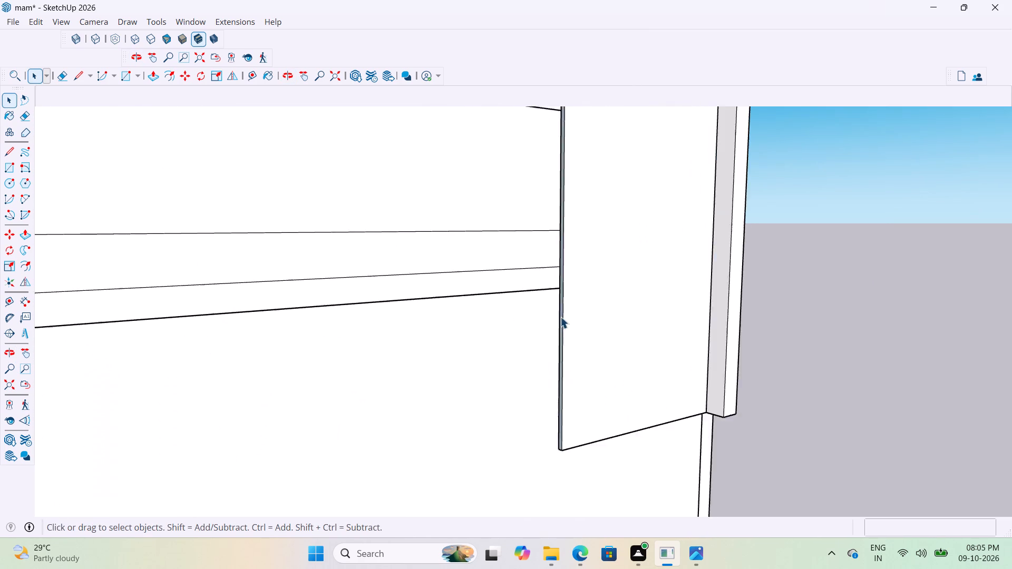
scroll(560, 317, "up", 5)
scroll(578, 300, "down", 17)
middle_click_drag(547, 388, 439, 464)
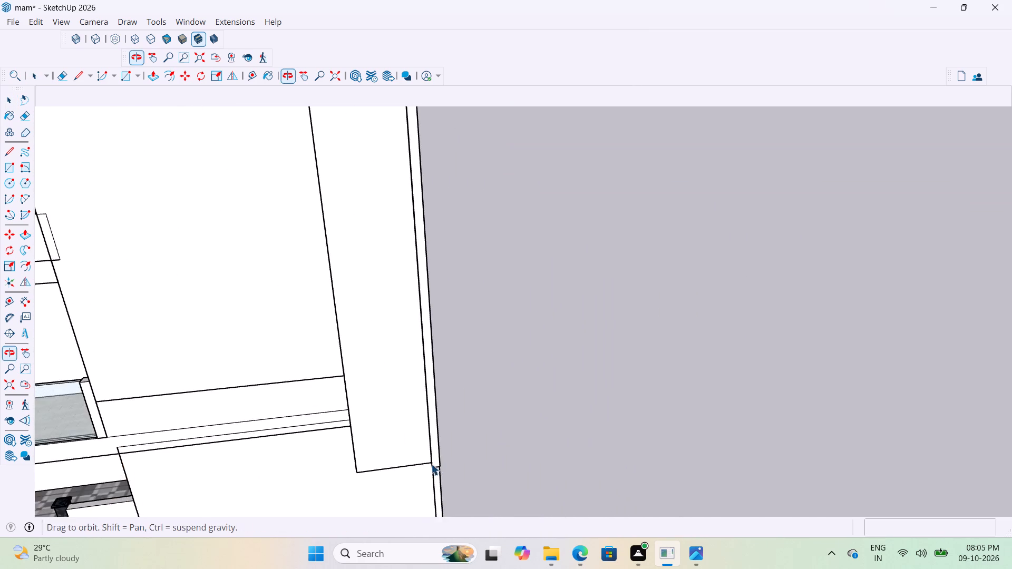
scroll(450, 443, "down", 9)
scroll(428, 408, "up", 7)
scroll(382, 299, "up", 2)
middle_click_drag(384, 280, 406, 213)
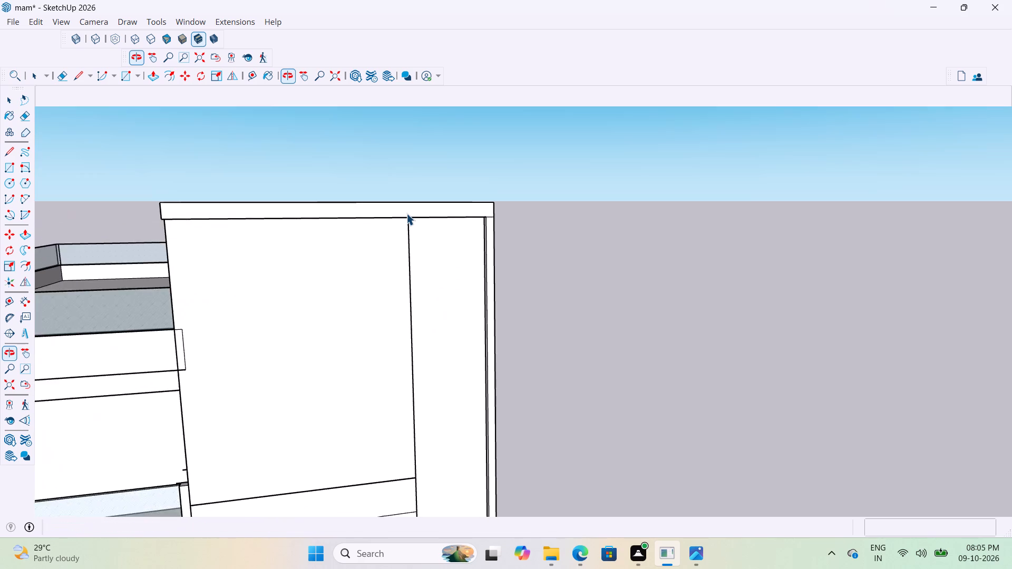
scroll(406, 213, "up", 4)
scroll(406, 213, "down", 1)
scroll(407, 227, "up", 19)
middle_click_drag(432, 147, 441, 145)
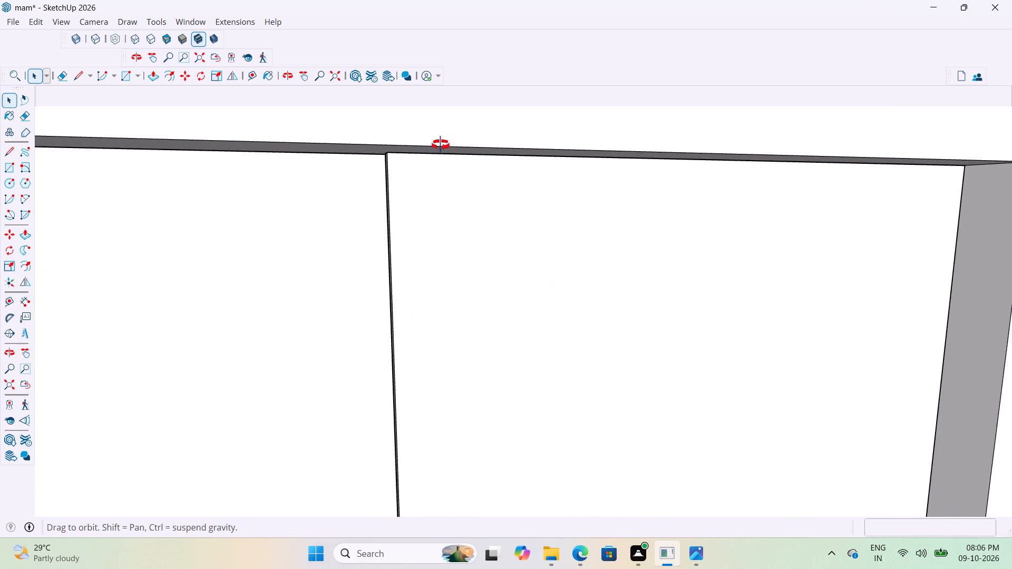
middle_click_drag(441, 145, 468, 151)
scroll(397, 181, "down", 4)
middle_click_drag(449, 193, 367, 192)
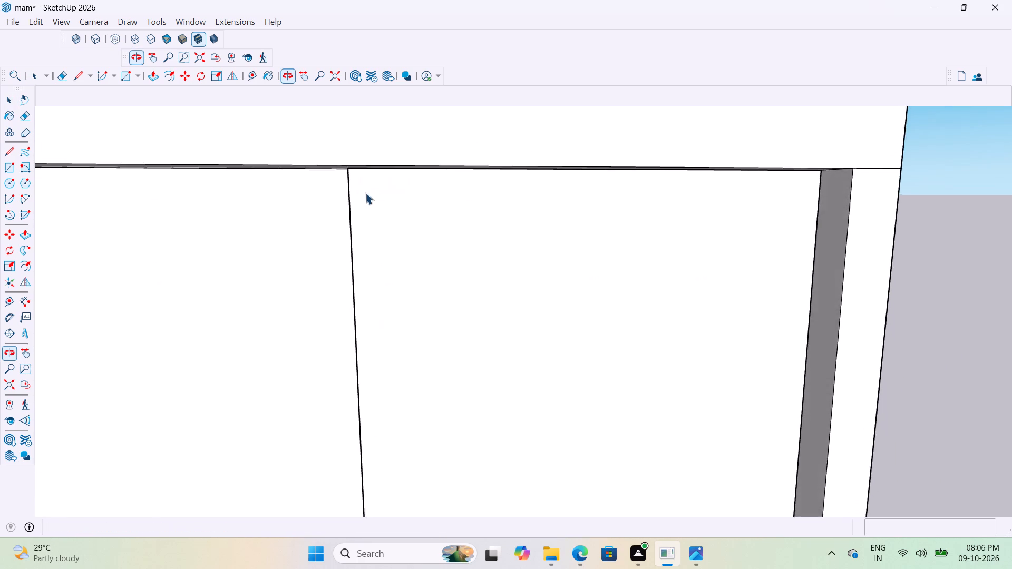
scroll(373, 194, "down", 20)
scroll(373, 194, "down", 5)
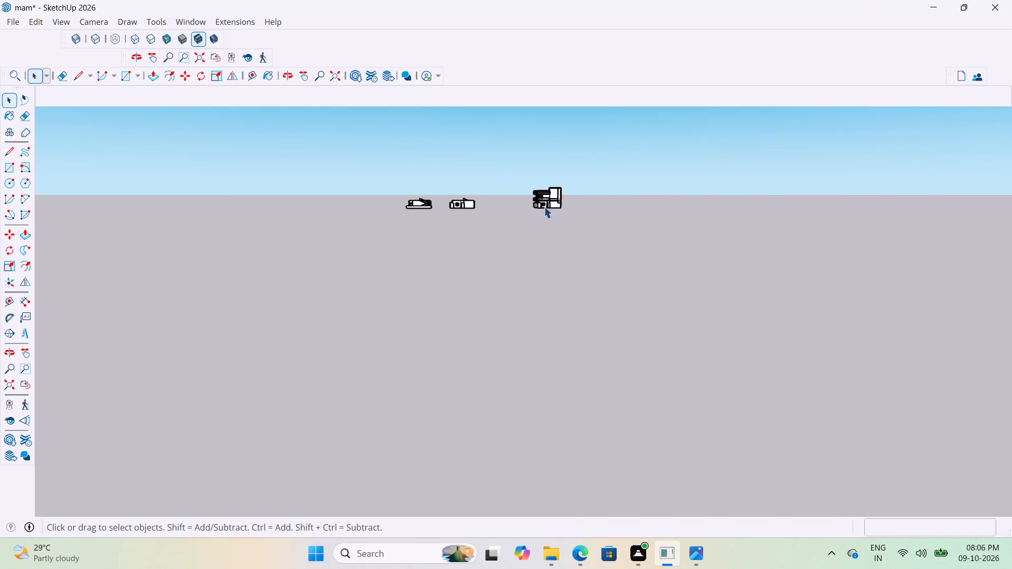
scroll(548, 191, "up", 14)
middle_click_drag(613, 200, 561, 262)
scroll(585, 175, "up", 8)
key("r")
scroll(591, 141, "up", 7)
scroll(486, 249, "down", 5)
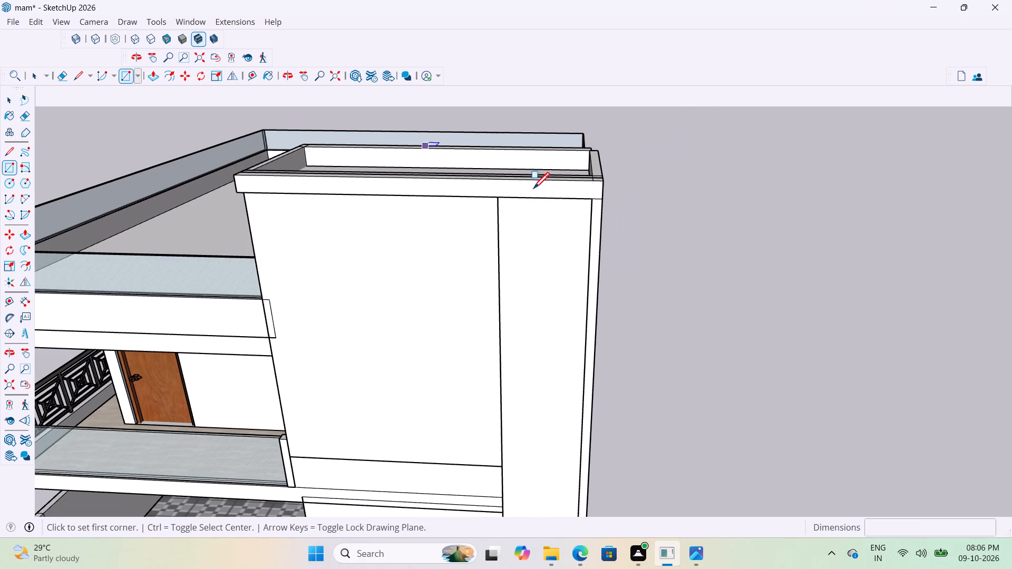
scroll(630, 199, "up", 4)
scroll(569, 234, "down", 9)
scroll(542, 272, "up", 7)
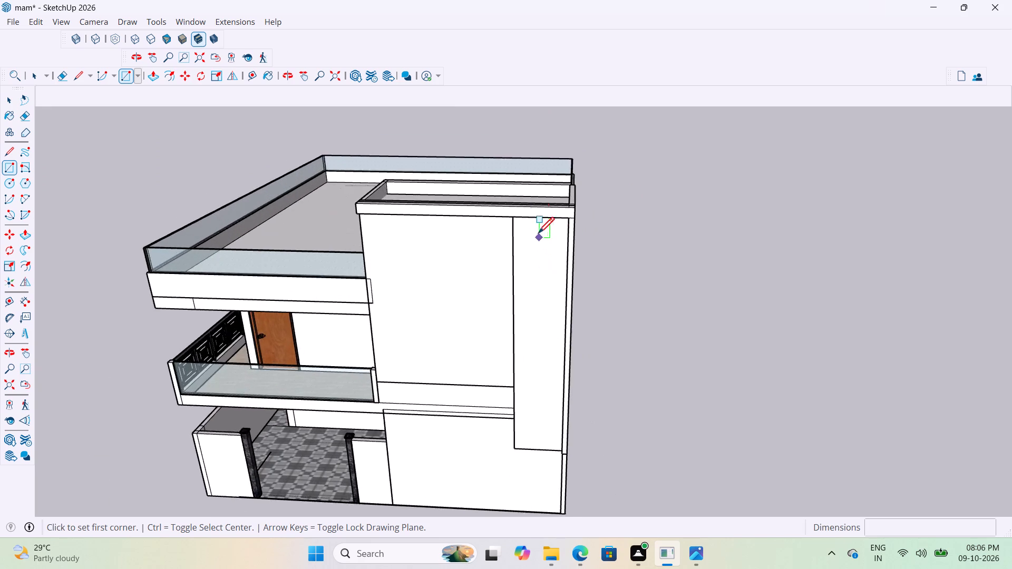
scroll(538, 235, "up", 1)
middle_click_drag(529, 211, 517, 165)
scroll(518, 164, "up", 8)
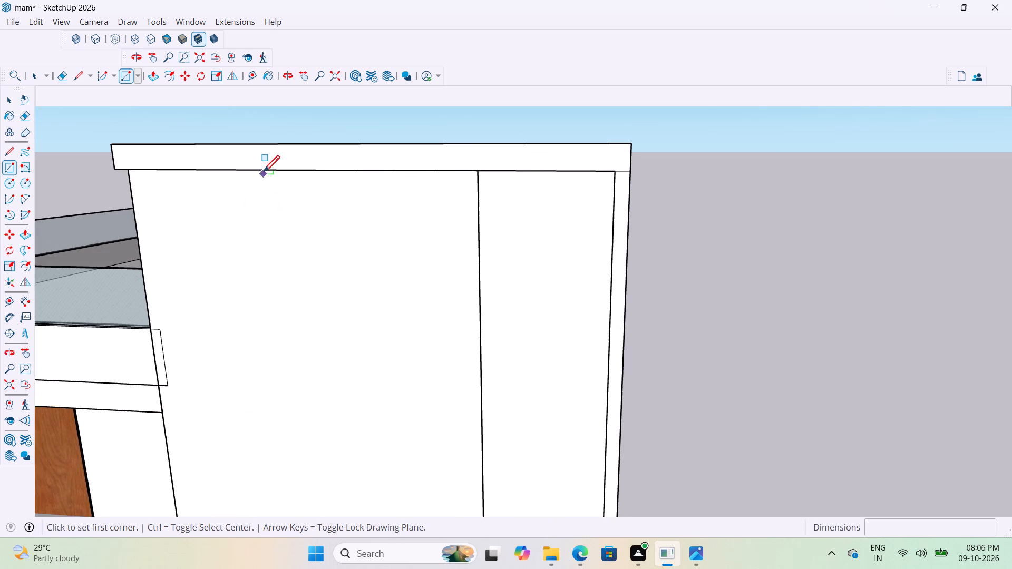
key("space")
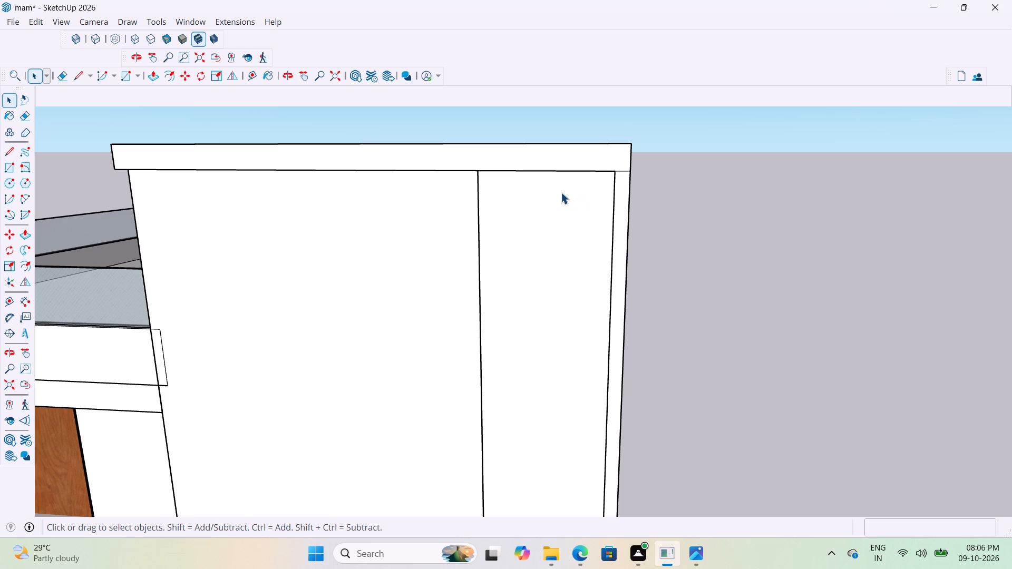
Measure the tall panel's width and trial strip offsets from its inner vertical edge near the top.
scroll(548, 156, "up", 7)
middle_click_drag(531, 174, 540, 109)
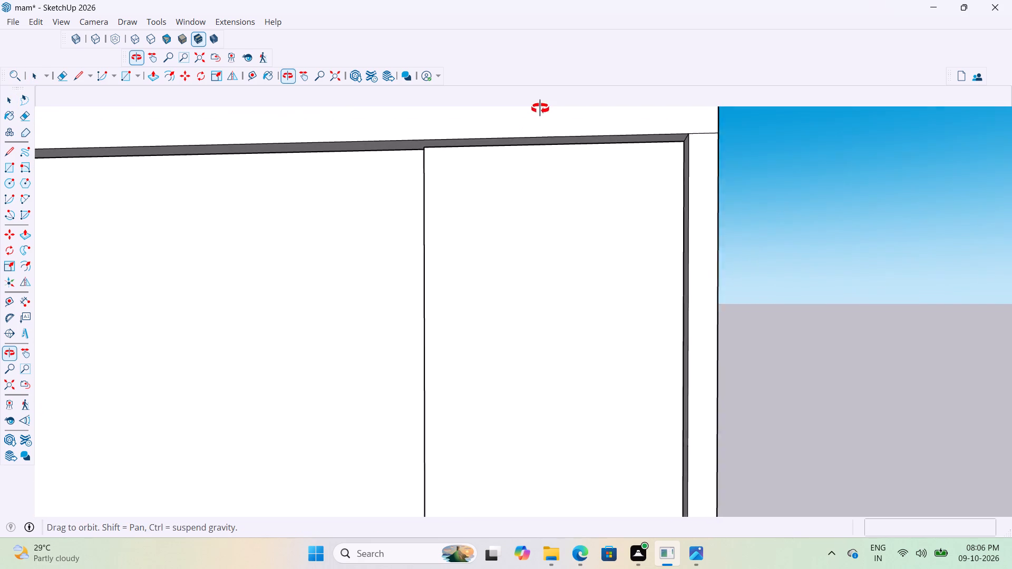
middle_click_drag(540, 109, 540, 108)
scroll(466, 154, "up", 2)
key("r")
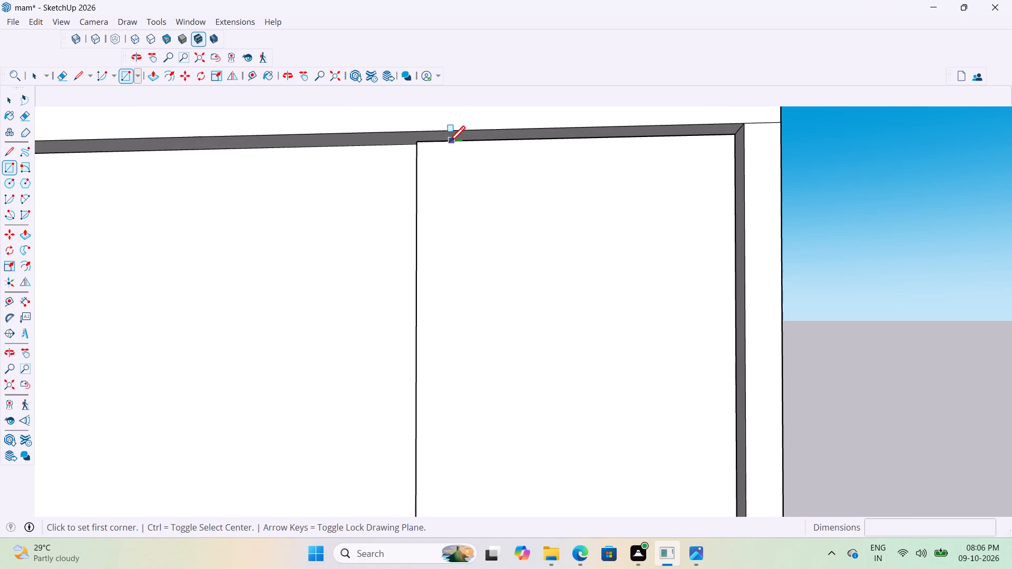
key("t")
left_click(415, 187)
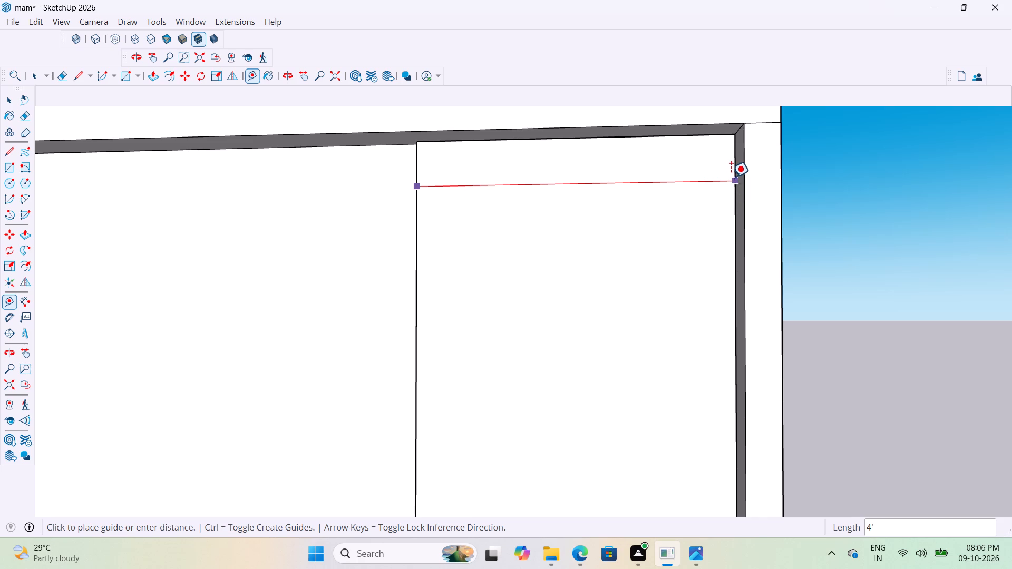
scroll(593, 206, "down", 12)
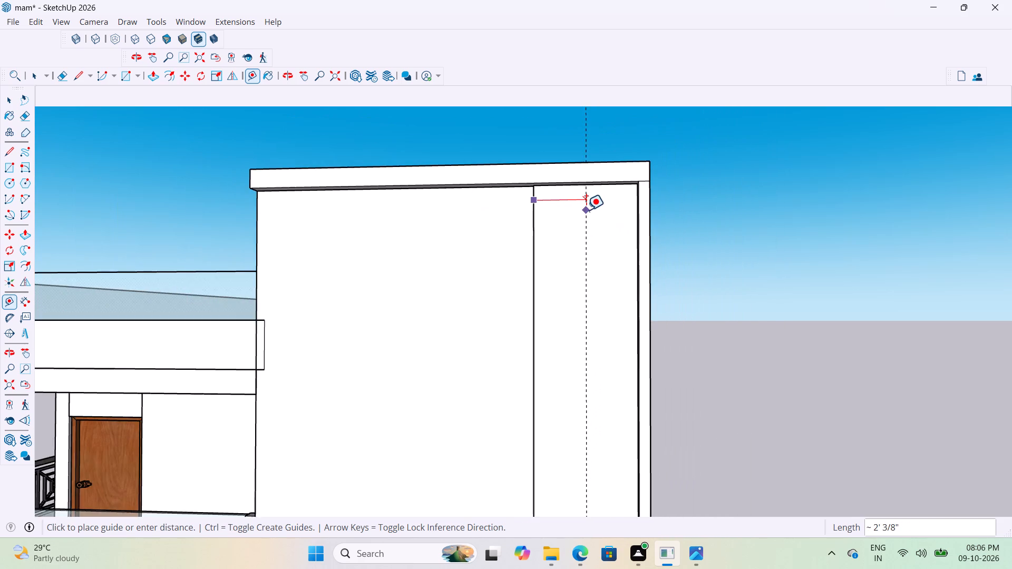
scroll(586, 210, "down", 4)
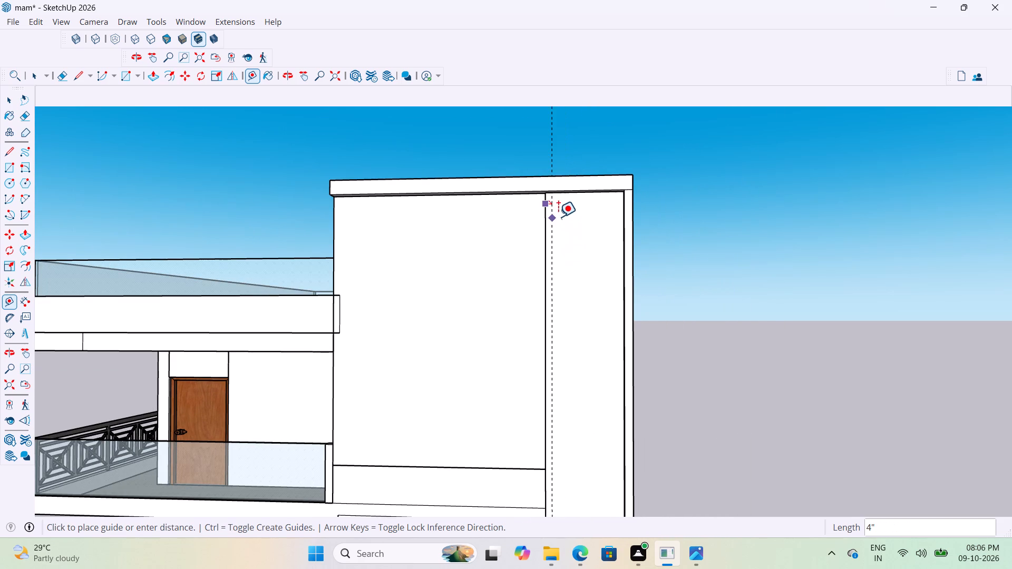
scroll(558, 217, "up", 10)
Draw a 1.5" by 20'16" vertical strip rectangle on the tall panel, starting at its top edge near the inner vertical edge.
key("r")
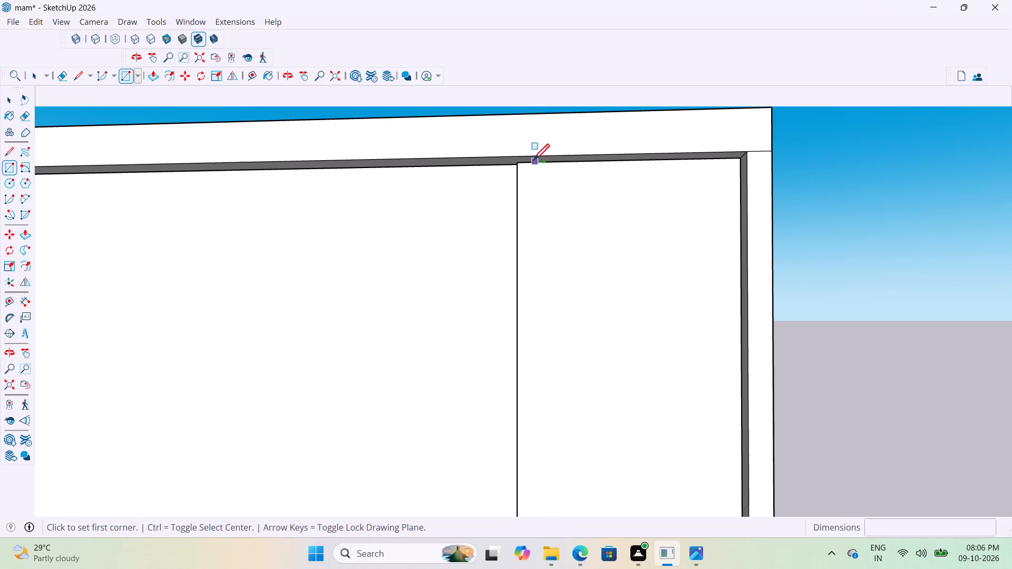
scroll(533, 162, "up", 6)
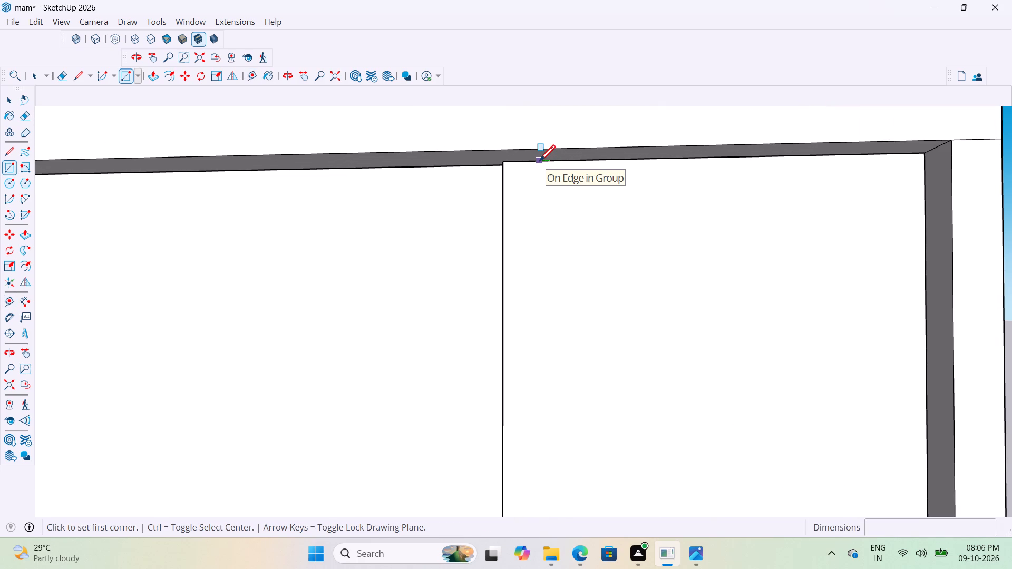
left_click(539, 163)
scroll(581, 220, "down", 19)
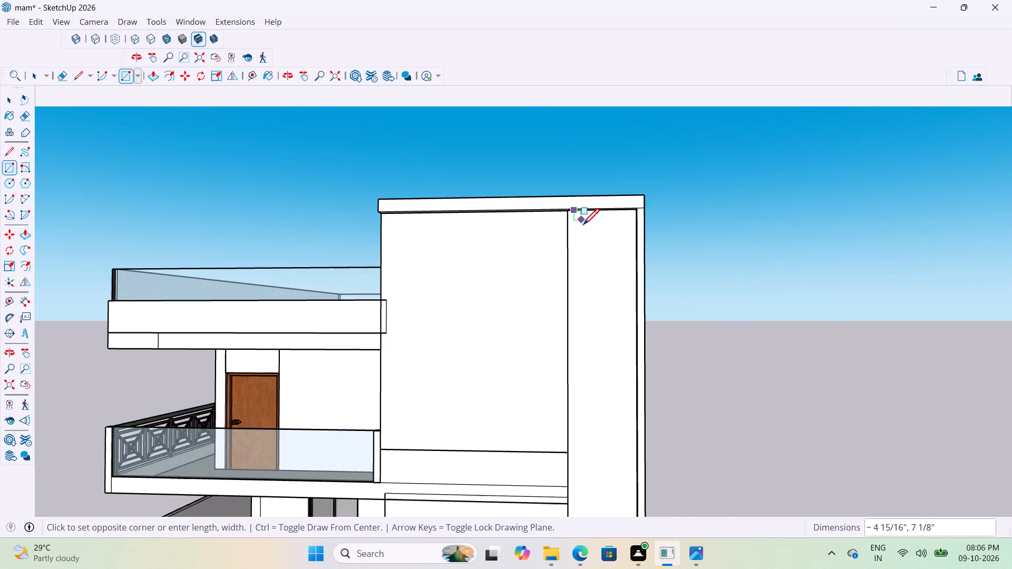
scroll(583, 227, "down", 4)
scroll(592, 300, "down", 5)
scroll(593, 415, "up", 9)
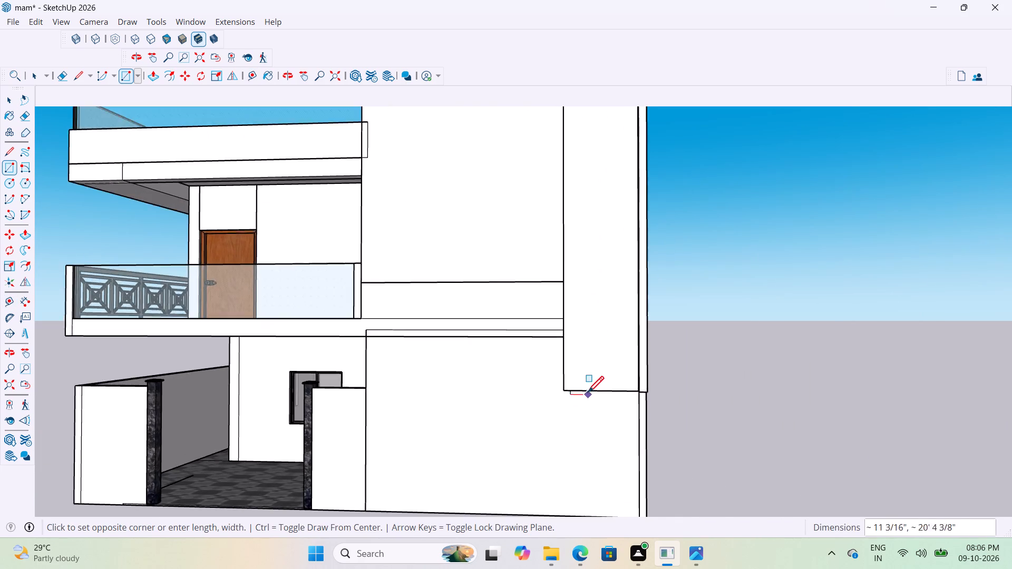
scroll(588, 394, "up", 3)
middle_click_drag(589, 394, 626, 427)
scroll(620, 436, "up", 7)
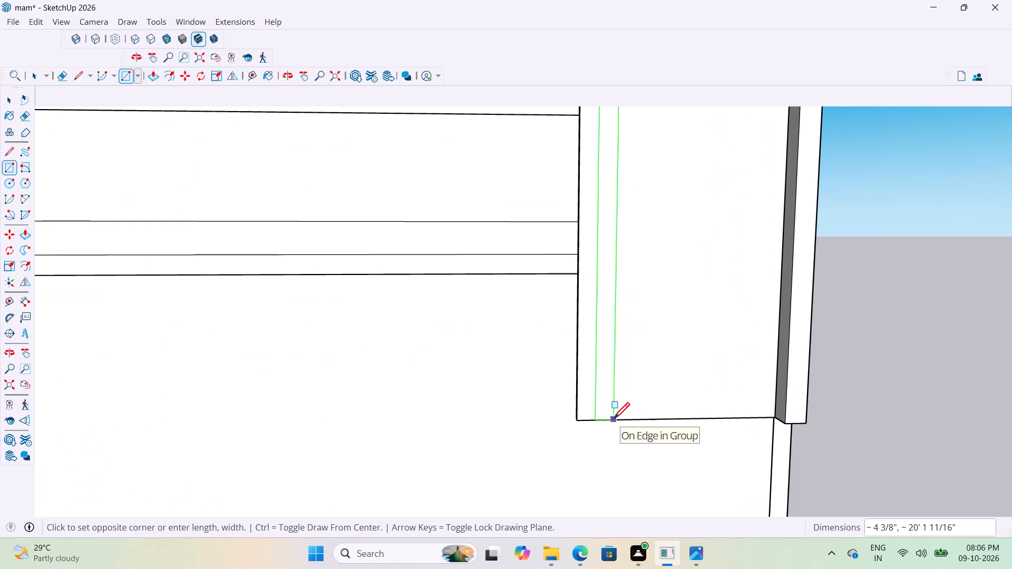
scroll(614, 420, "down", 7)
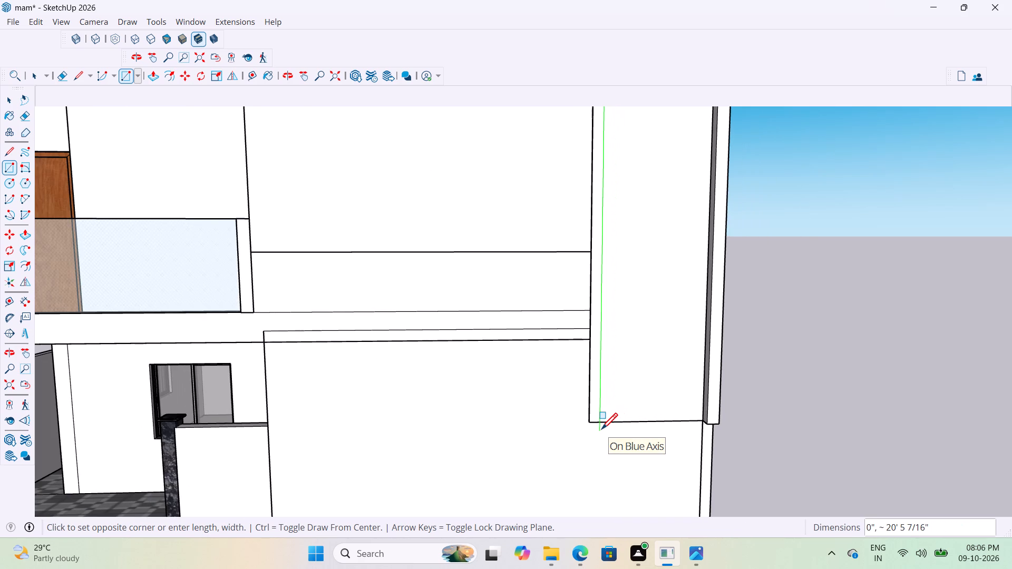
scroll(605, 420, "down", 8)
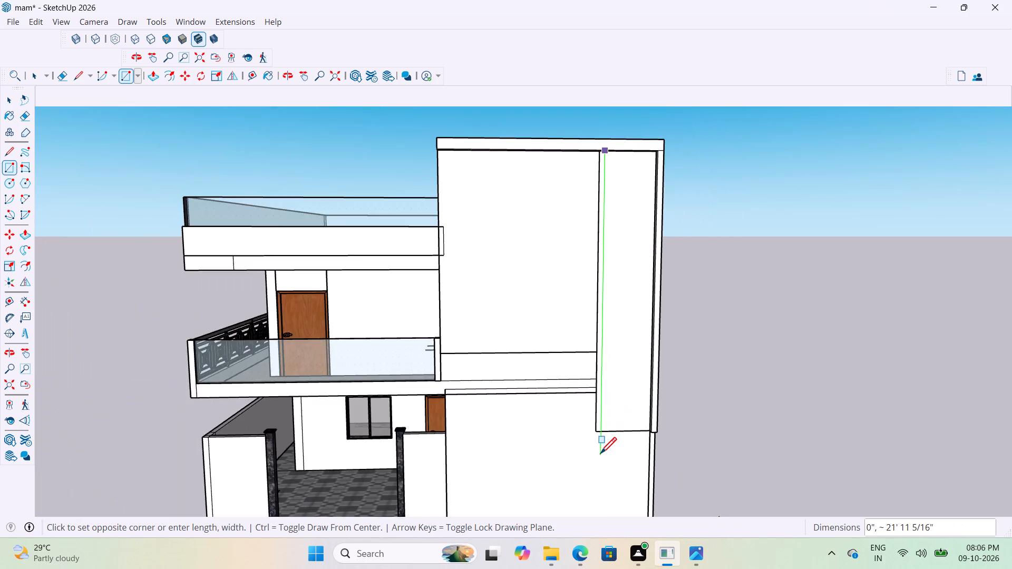
scroll(600, 455, "down", 3)
scroll(606, 440, "up", 11)
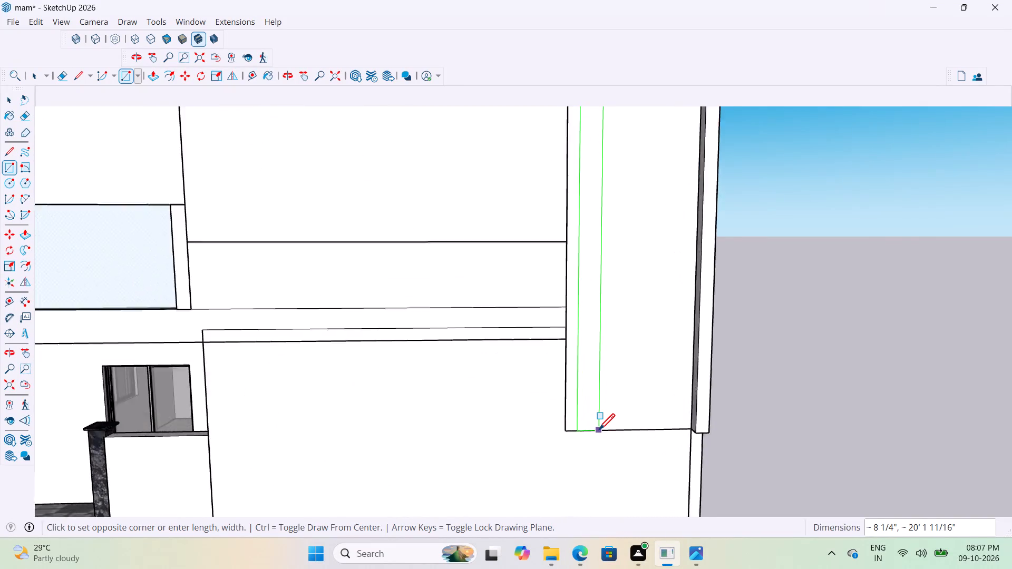
scroll(599, 431, "up", 13)
middle_click_drag(594, 429, 703, 454)
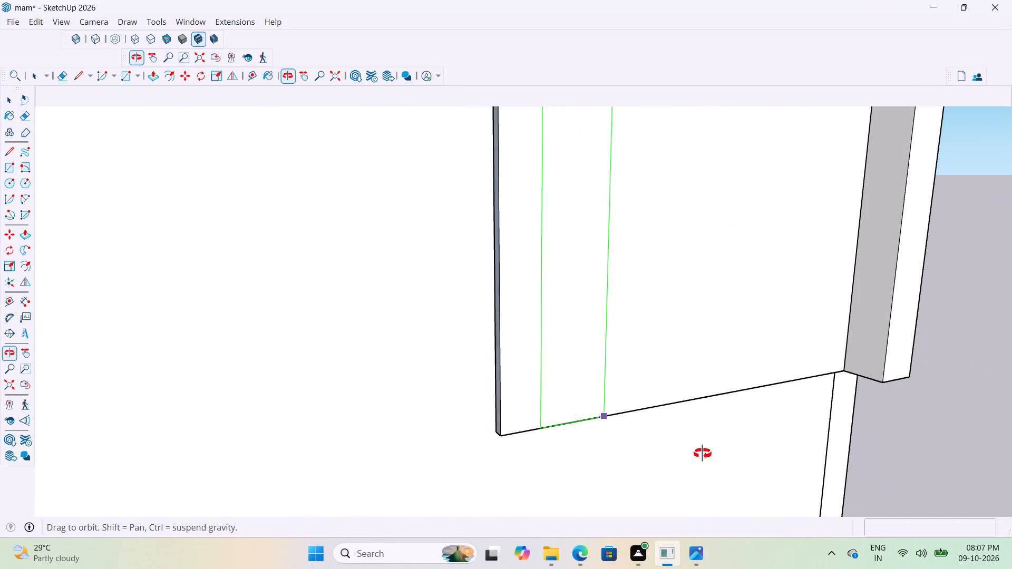
middle_click_drag(703, 454, 706, 454)
scroll(575, 433, "up", 3)
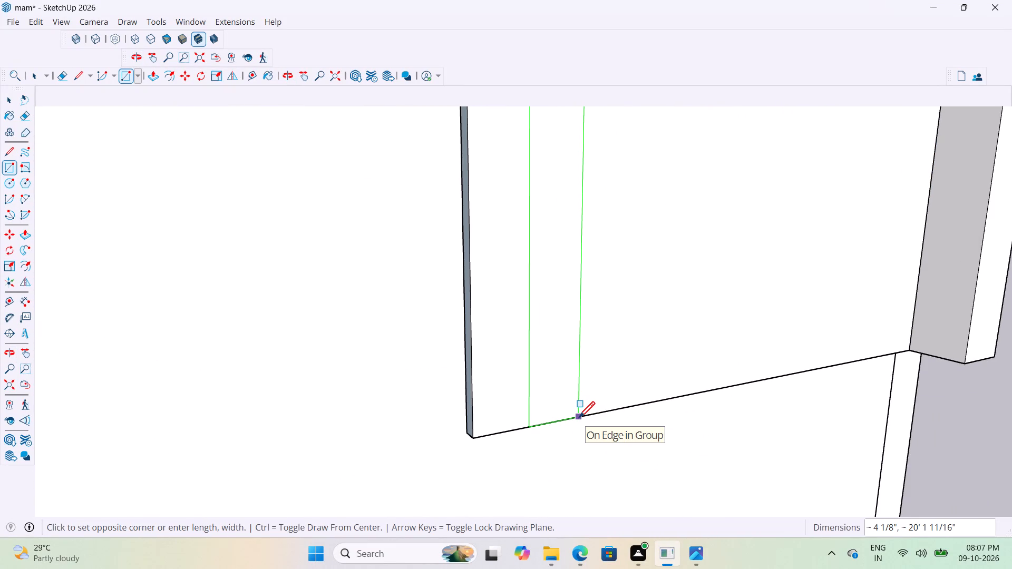
scroll(579, 419, "down", 3)
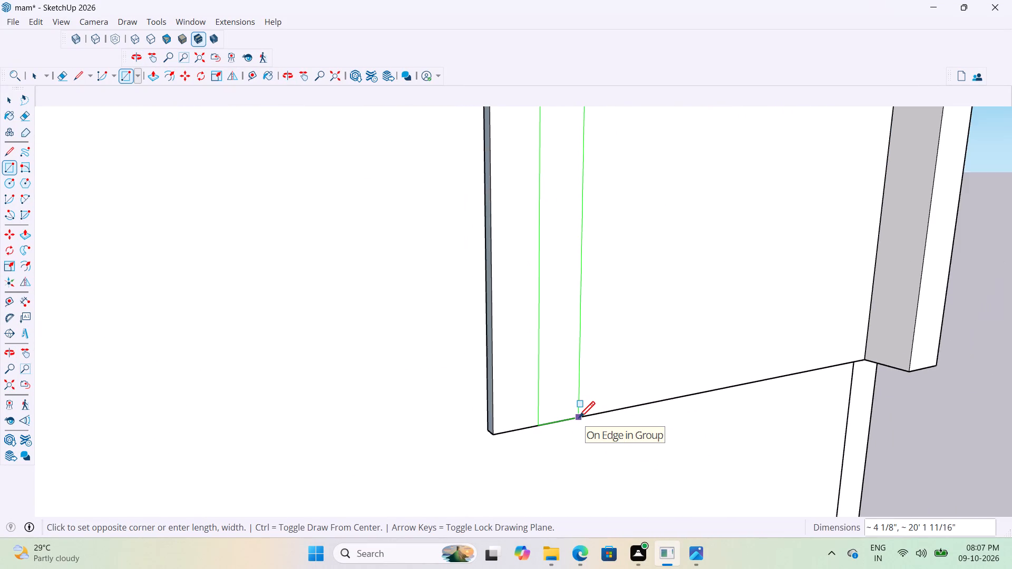
scroll(579, 419, "down", 18)
scroll(579, 419, "down", 10)
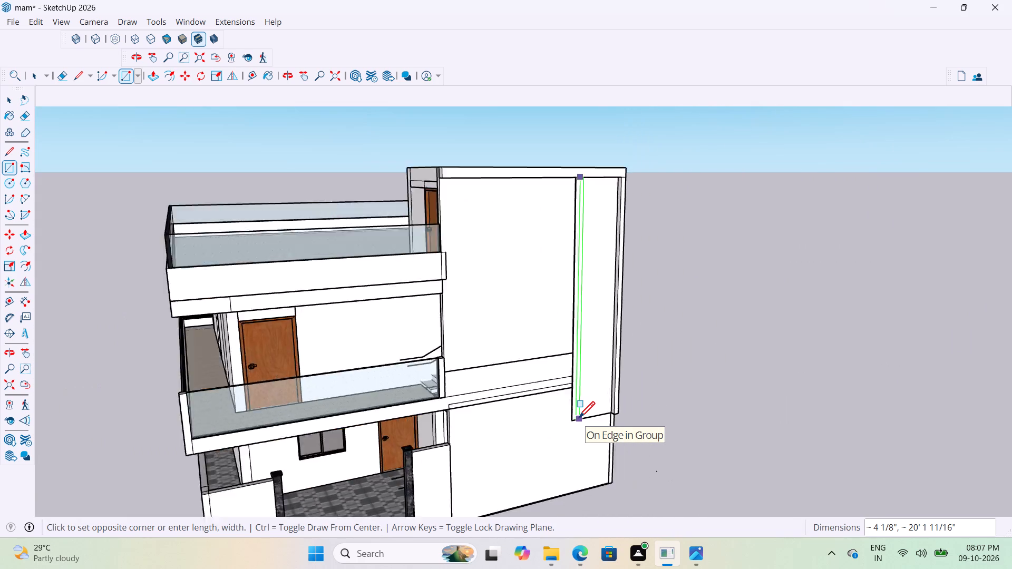
scroll(579, 419, "up", 10)
middle_click_drag(582, 414, 555, 414)
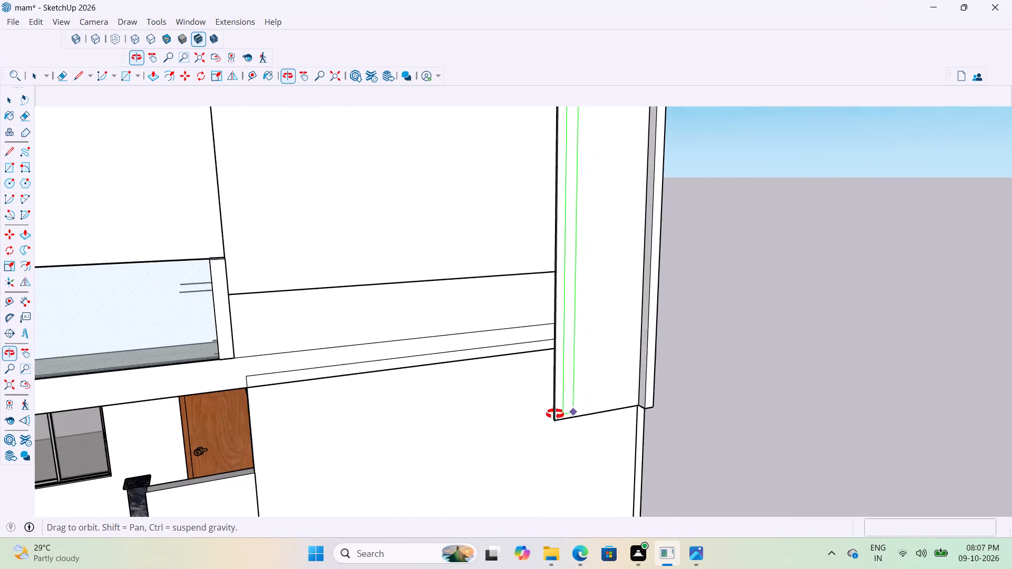
middle_click_drag(555, 414, 508, 425)
scroll(508, 425, "up", 6)
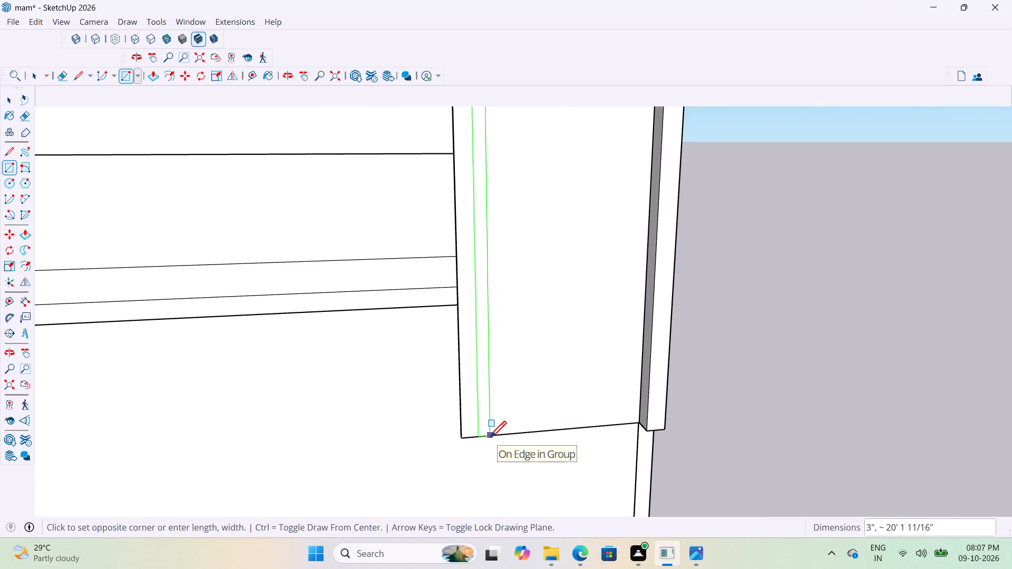
key("1")
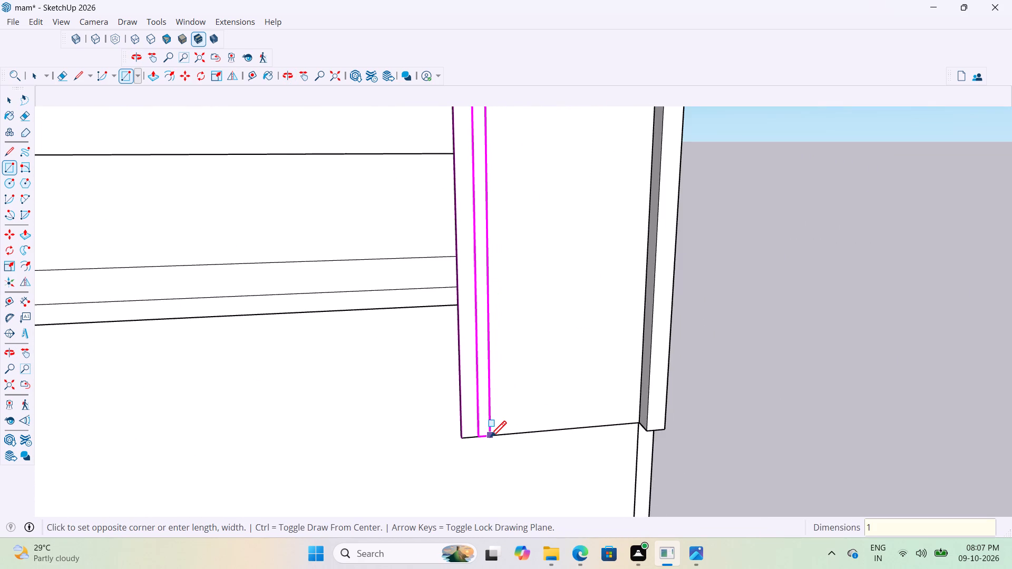
key("shift+quotedbl")
key("comma")
type("20")
type("16")
key("shift+quotedbl")
key("Left")
key("Left")
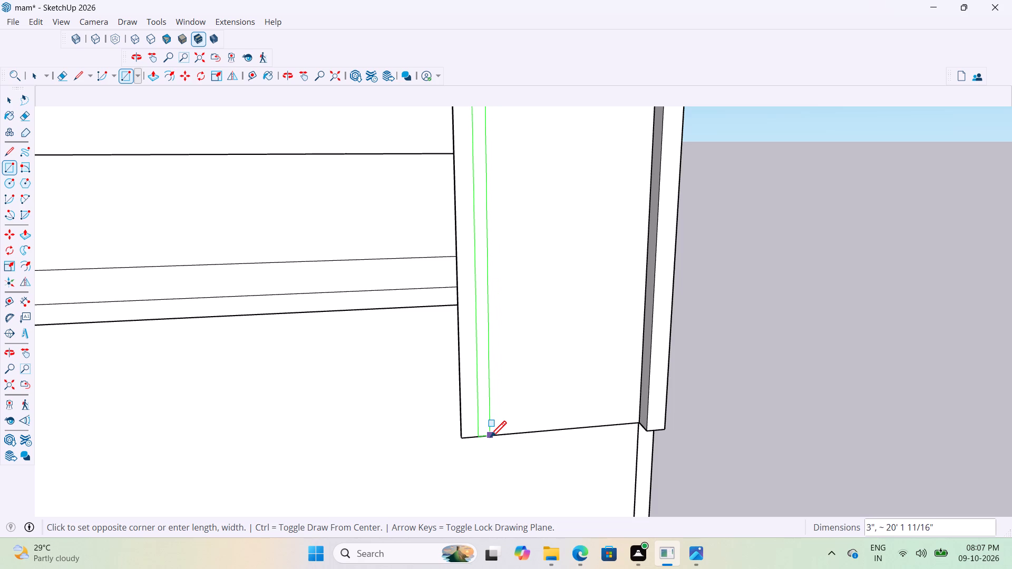
key("2")
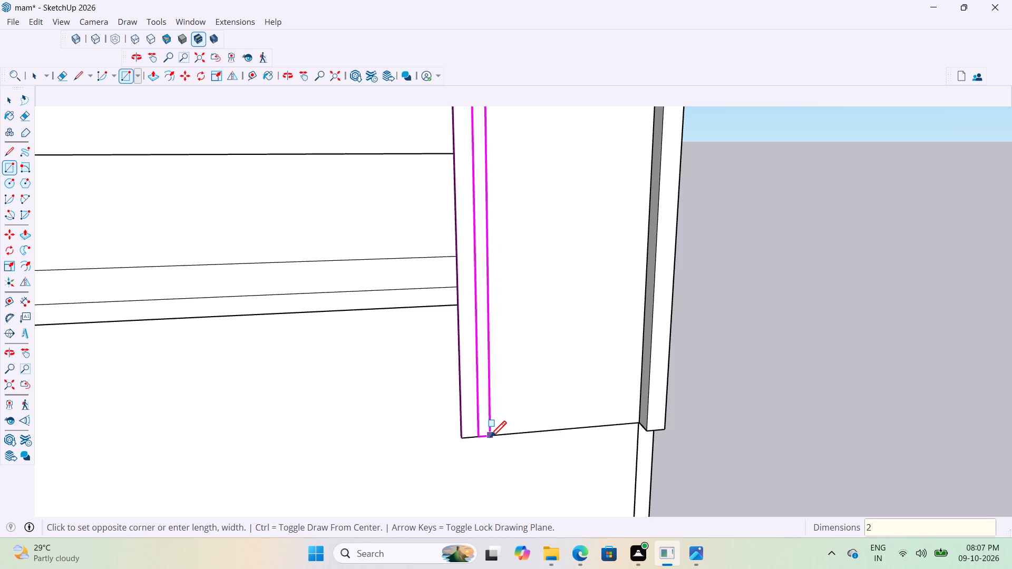
key("BackSpace")
type("1.5\"")
type(",20'16\"")
key("Right")
key("Left")
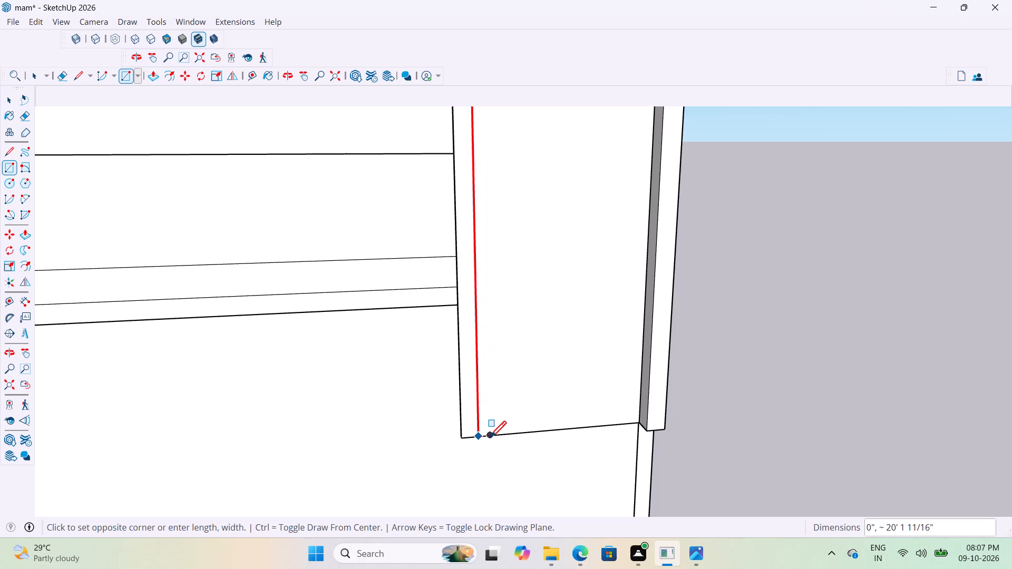
type("10")
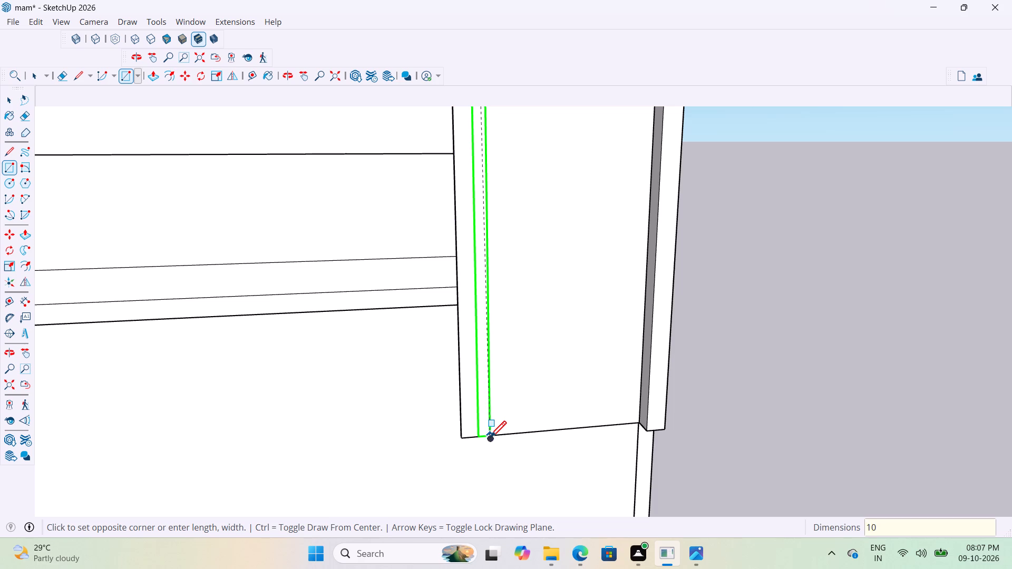
key("BackSpace")
type(".5\"")
type(",20'16\"")
key("Return")
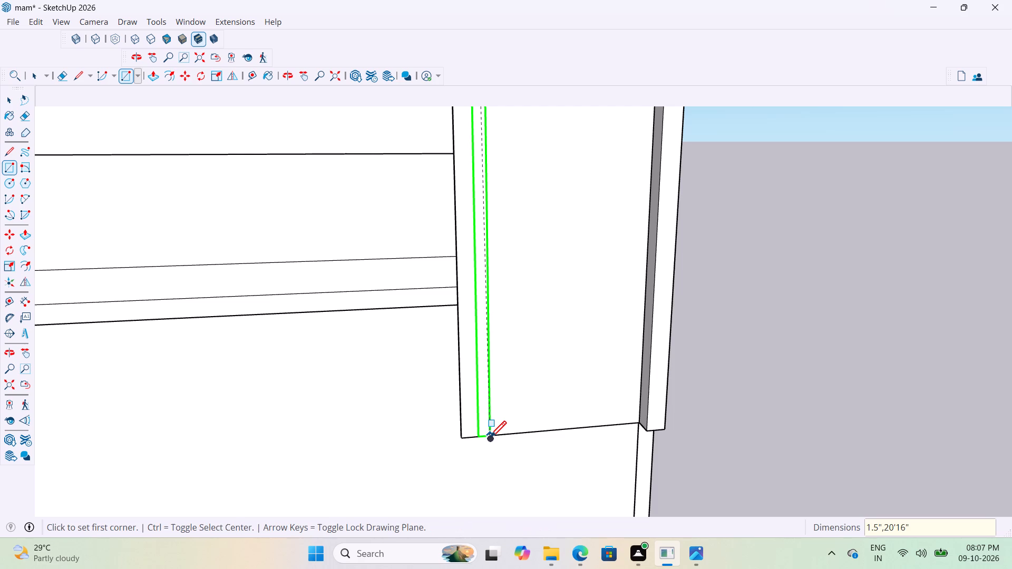
Examine the new strip's upper end beneath the band and its lower end at the tall panel's bottom edge.
scroll(375, 531, "down", 4)
scroll(605, 366, "down", 3)
scroll(490, 455, "down", 15)
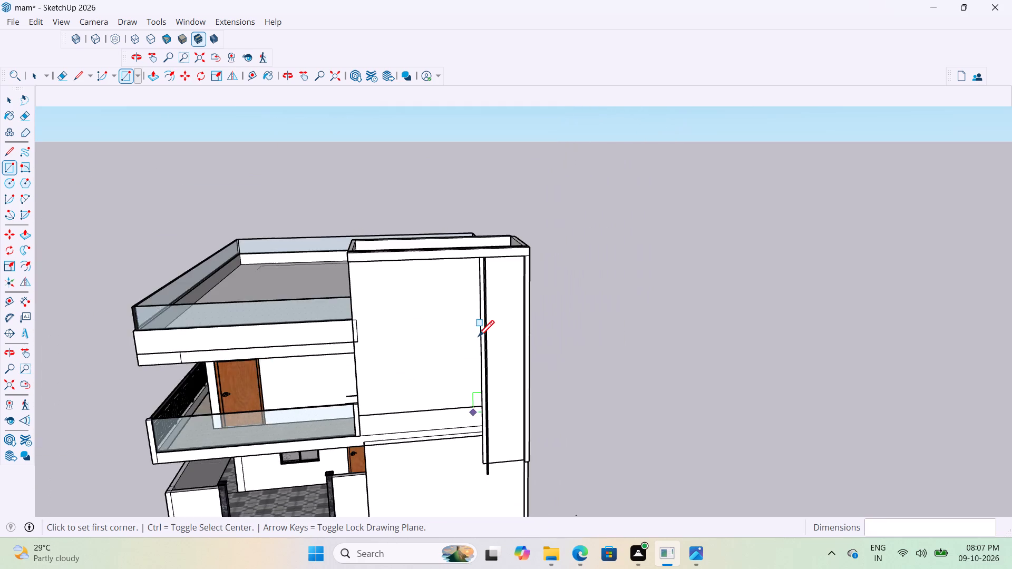
scroll(478, 283, "up", 20)
scroll(478, 283, "up", 6)
middle_click_drag(474, 211, 521, 151)
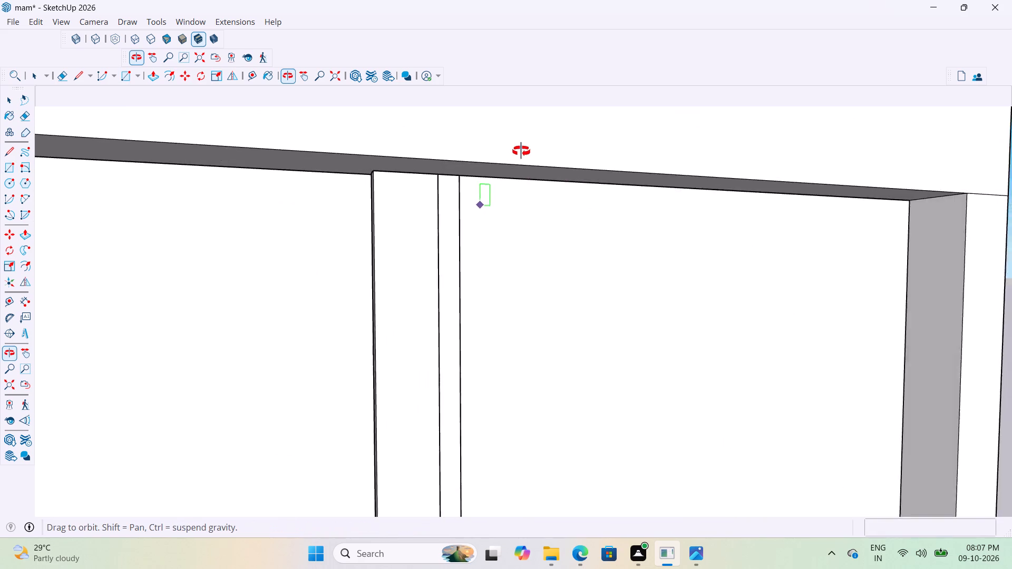
middle_click_drag(521, 151, 393, 212)
scroll(474, 269, "down", 10)
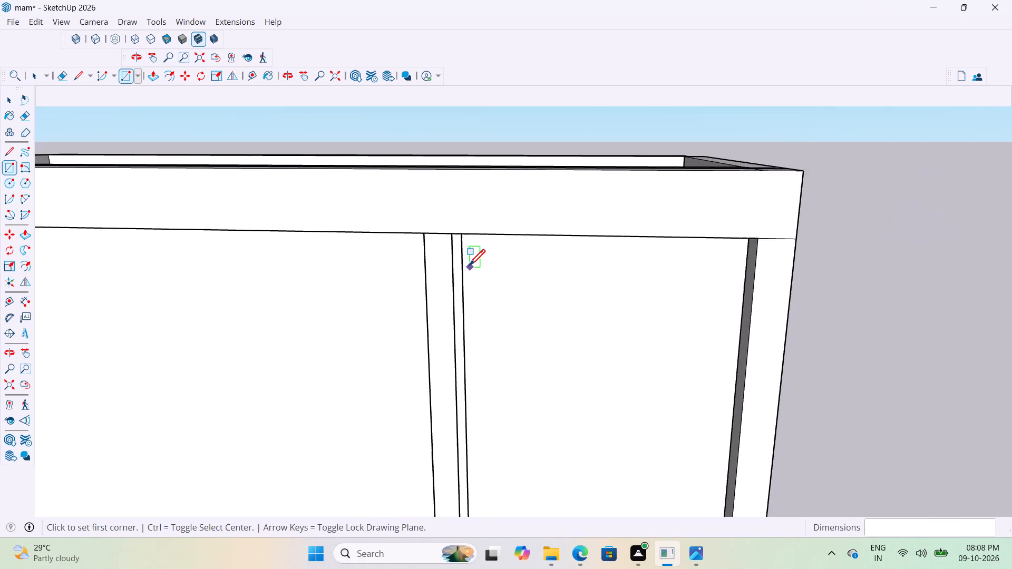
scroll(471, 266, "down", 16)
key("space")
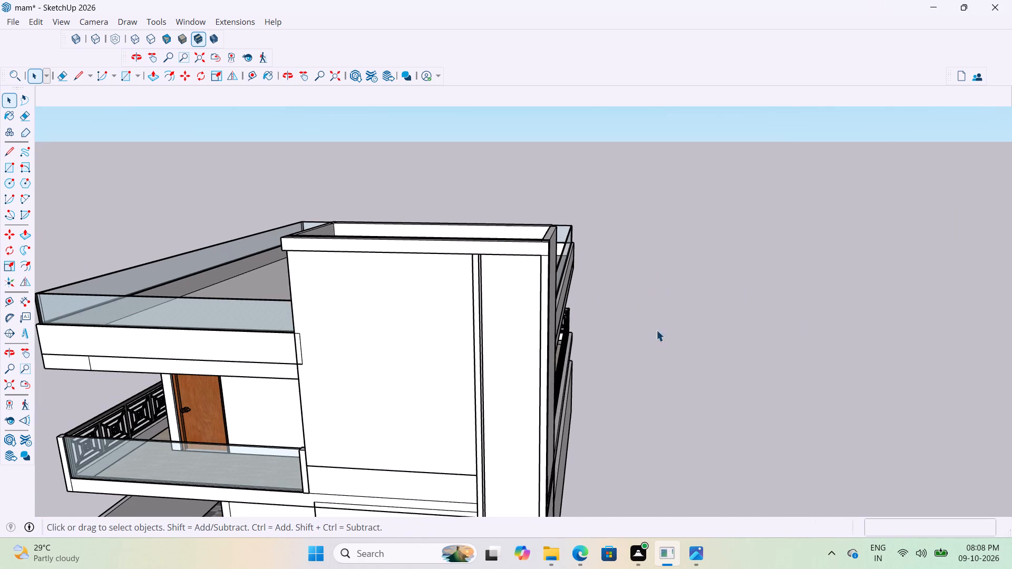
scroll(651, 295, "down", 6)
scroll(615, 343, "up", 20)
scroll(615, 343, "up", 4)
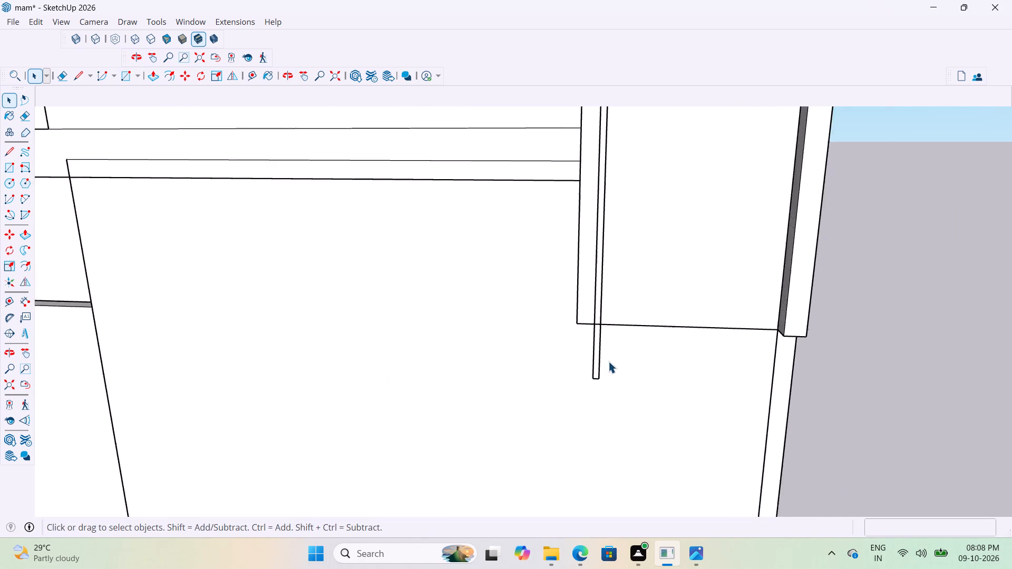
scroll(608, 361, "up", 9)
scroll(572, 393, "down", 20)
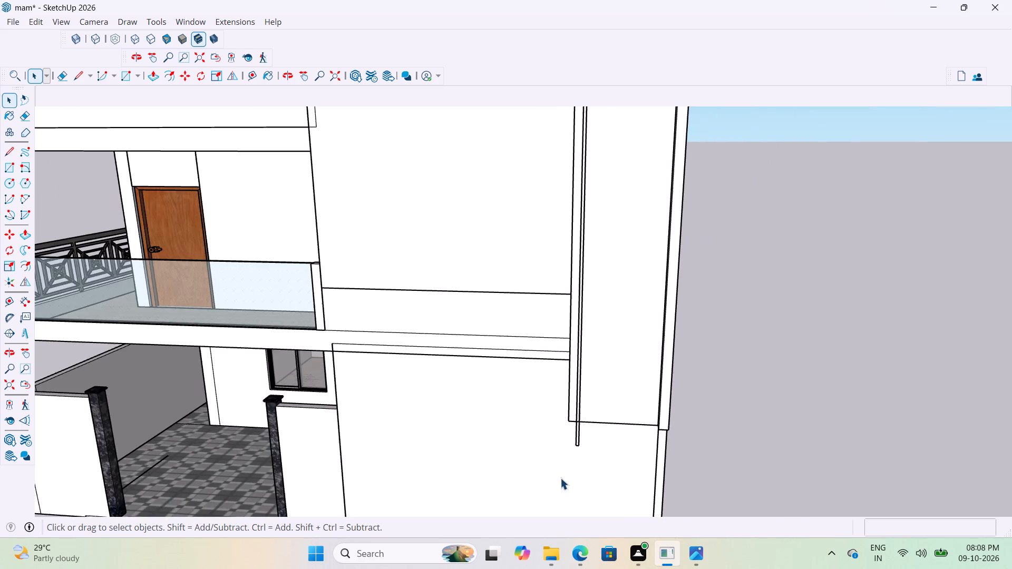
scroll(572, 472, "down", 7)
scroll(580, 318, "up", 9)
scroll(510, 232, "down", 4)
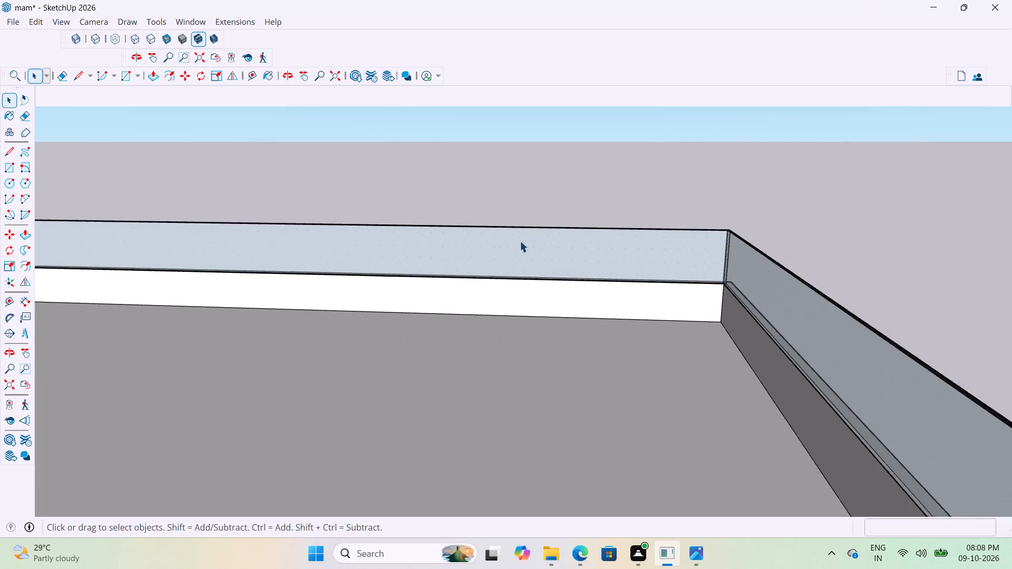
scroll(540, 240, "down", 6)
scroll(531, 342, "up", 12)
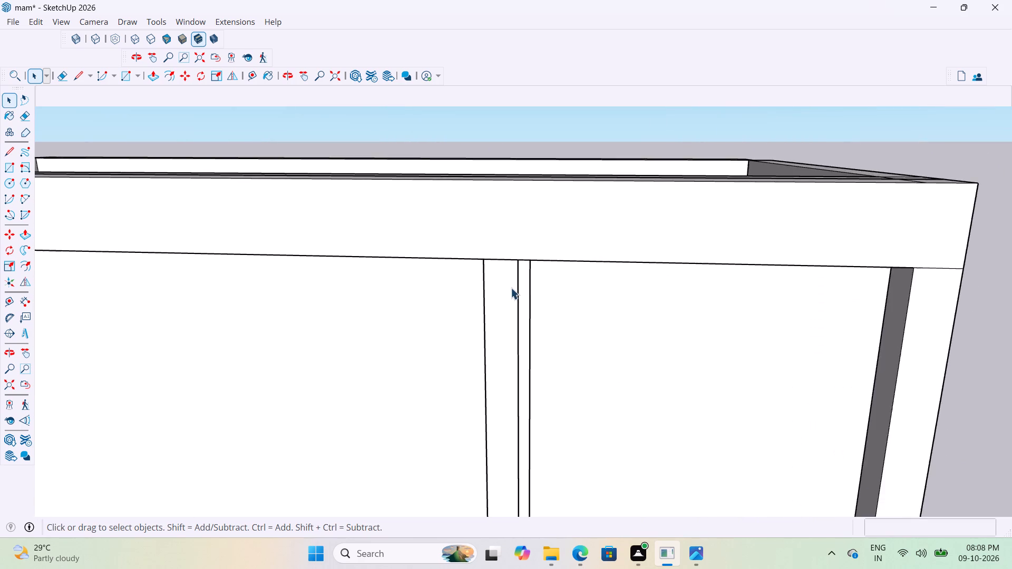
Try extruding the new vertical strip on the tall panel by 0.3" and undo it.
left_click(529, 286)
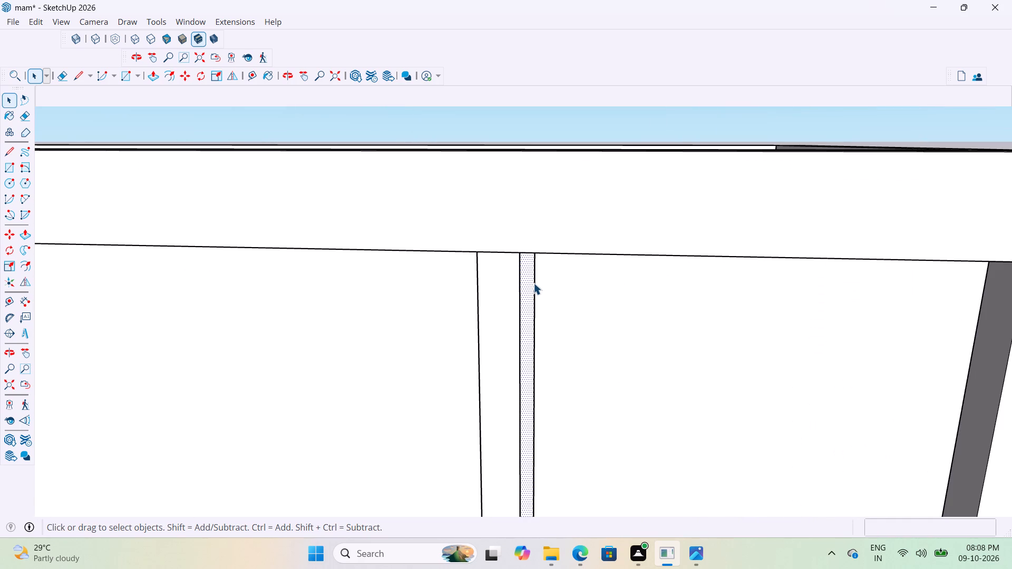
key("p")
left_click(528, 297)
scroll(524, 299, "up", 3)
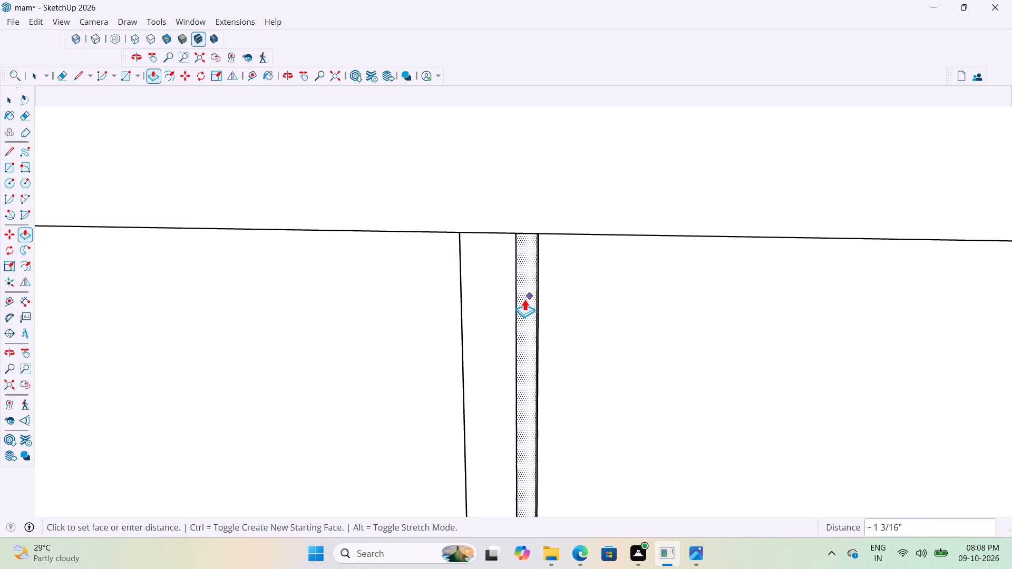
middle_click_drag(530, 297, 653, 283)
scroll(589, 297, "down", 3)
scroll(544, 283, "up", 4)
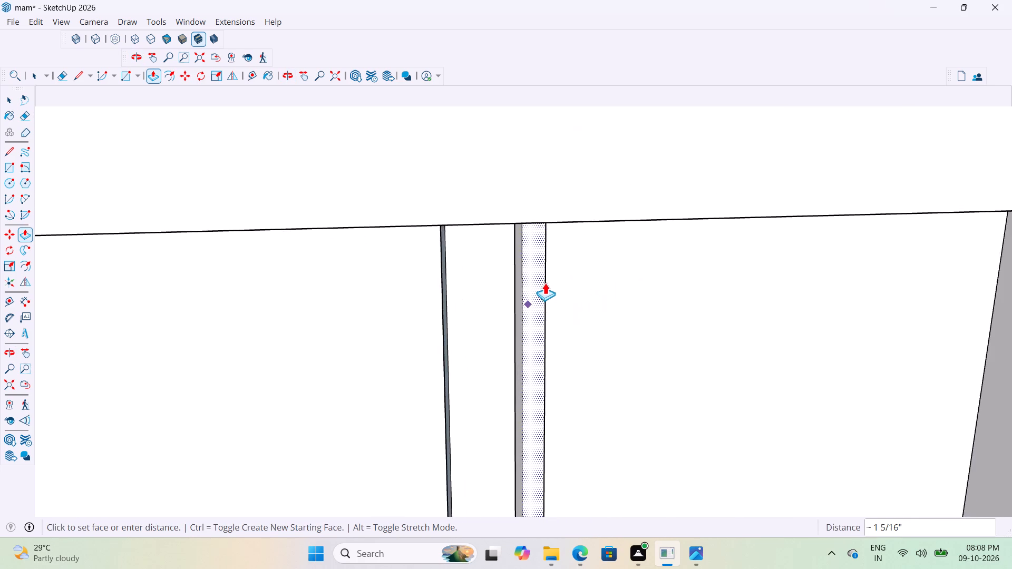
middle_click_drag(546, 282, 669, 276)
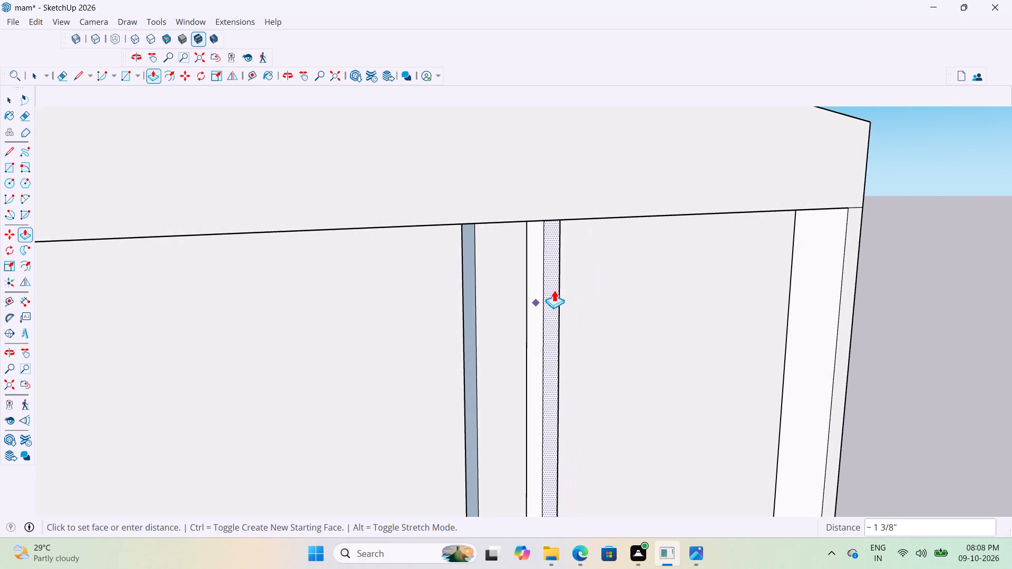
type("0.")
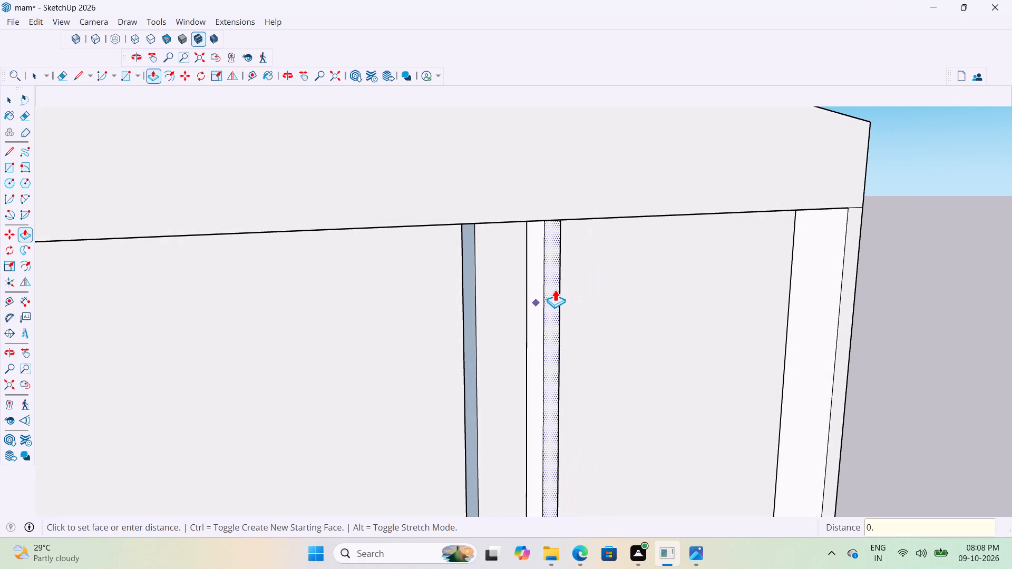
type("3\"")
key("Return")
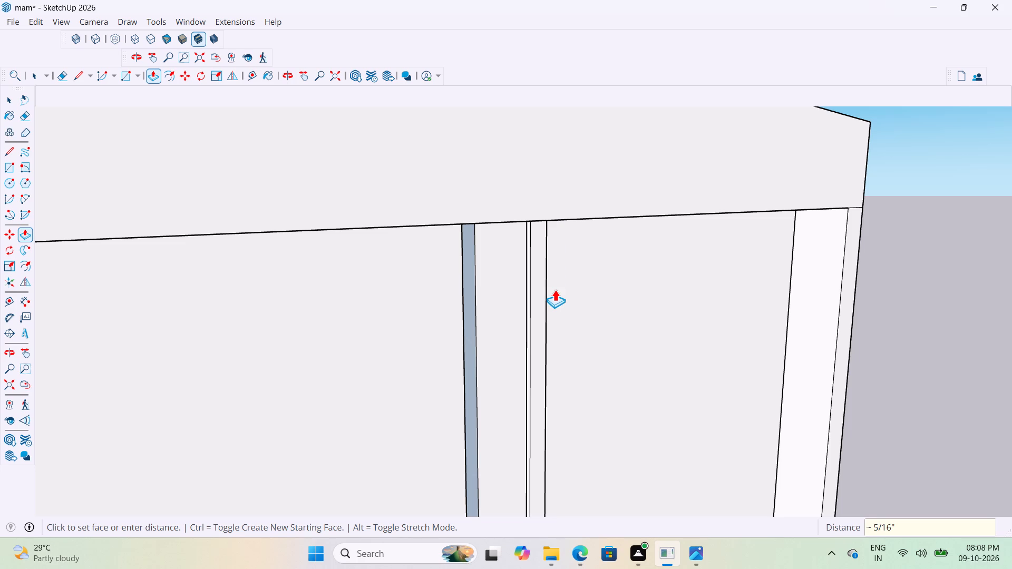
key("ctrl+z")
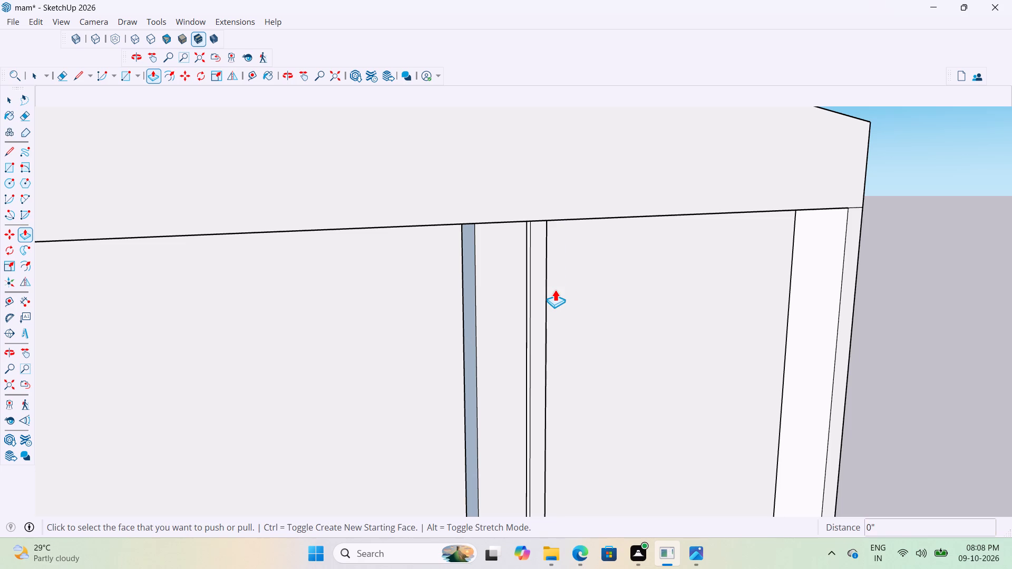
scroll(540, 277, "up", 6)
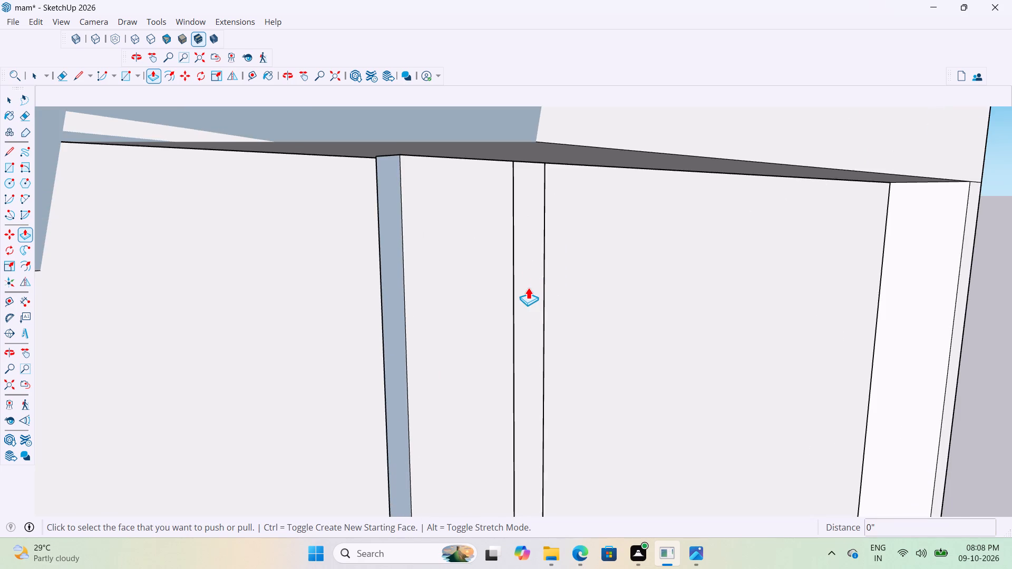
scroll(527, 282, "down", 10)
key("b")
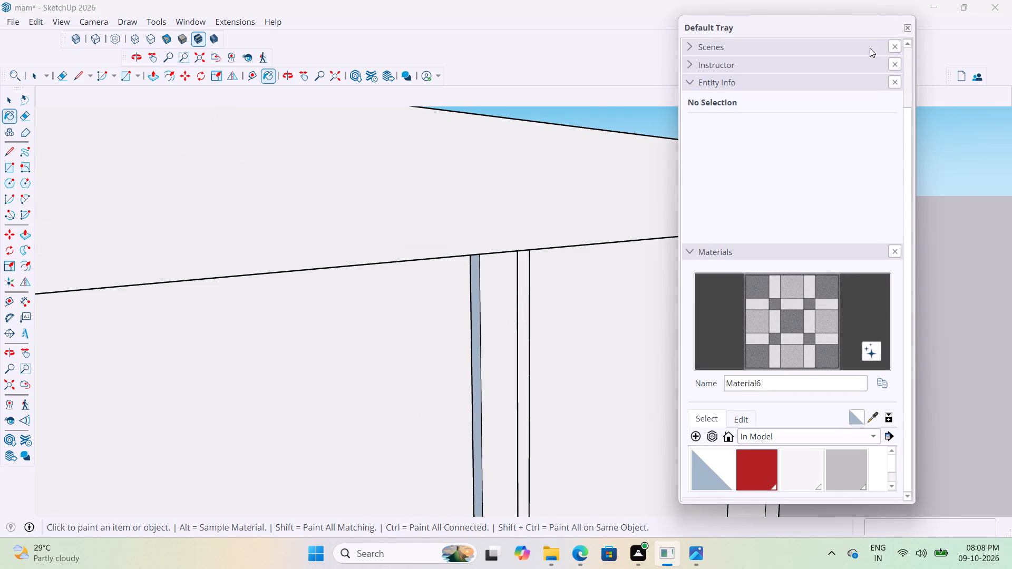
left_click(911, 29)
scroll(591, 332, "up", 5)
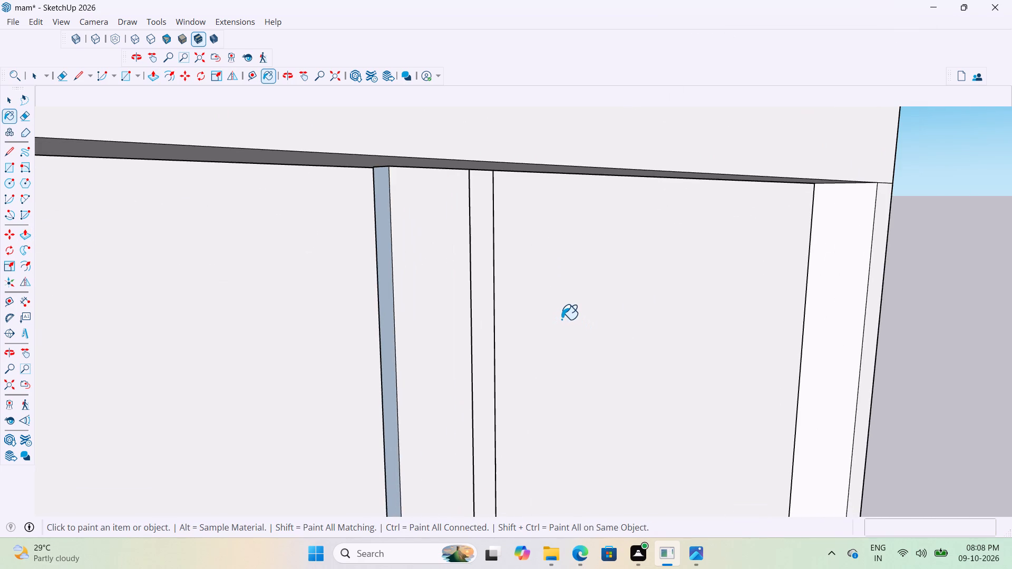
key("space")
Examine the flat vertical strip from beneath the band down to its lower end on the tall panel.
scroll(538, 318, "up", 4)
left_click(447, 279)
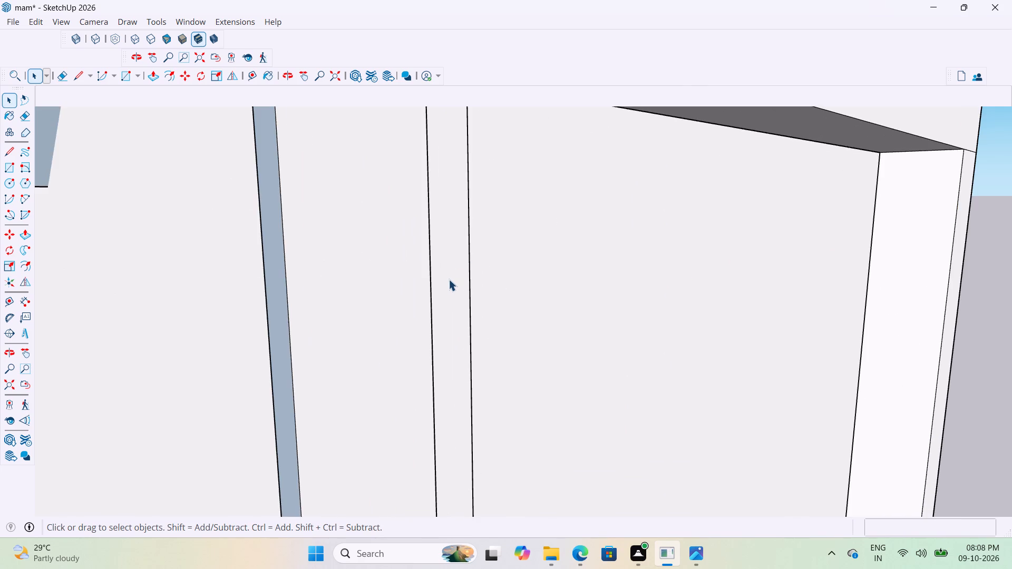
scroll(456, 282, "down", 11)
left_click(857, 304)
scroll(587, 312, "up", 3)
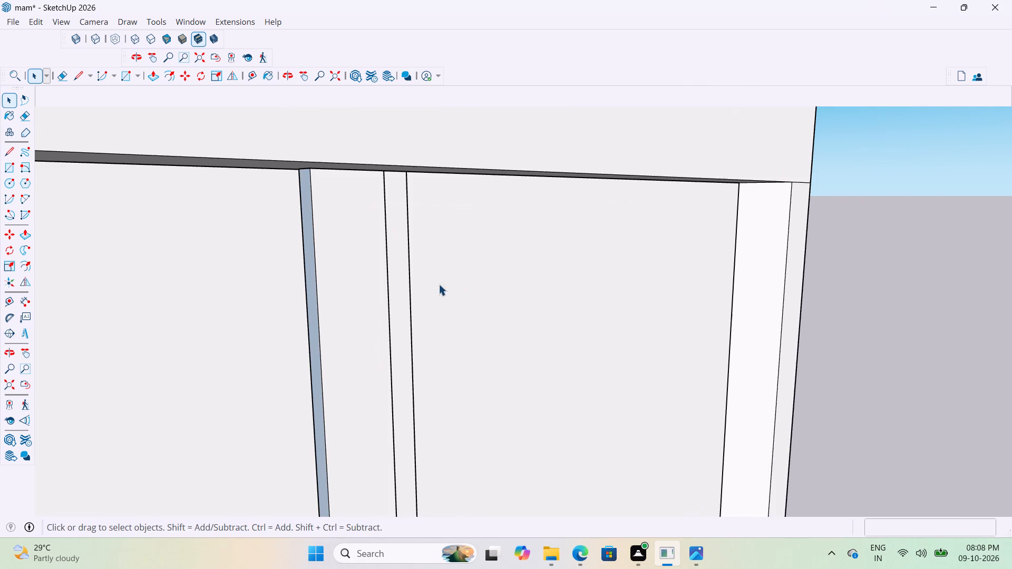
left_click(394, 296)
scroll(411, 293, "down", 19)
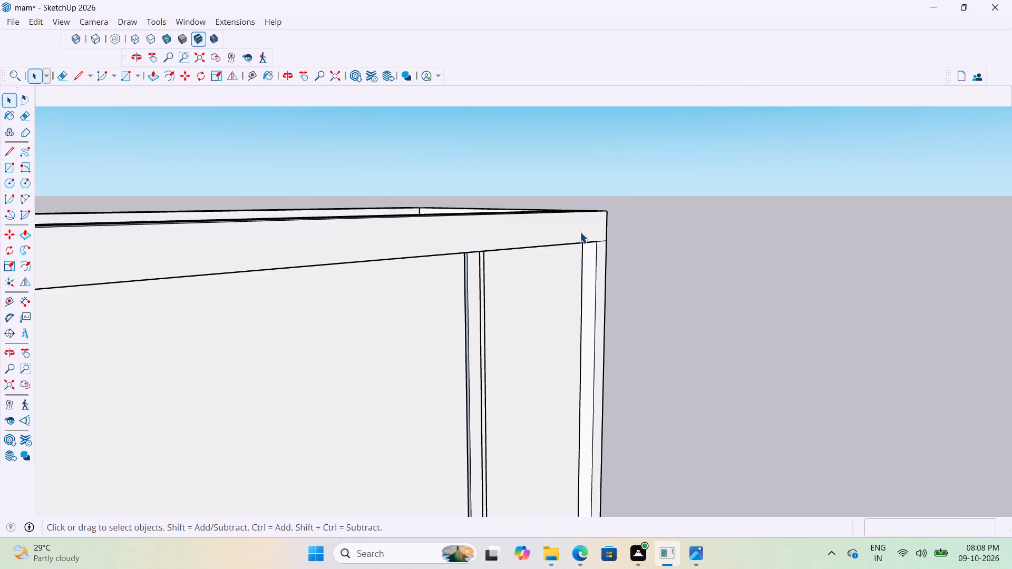
scroll(580, 232, "down", 10)
middle_click_drag(647, 264, 379, 355)
scroll(730, 197, "up", 6)
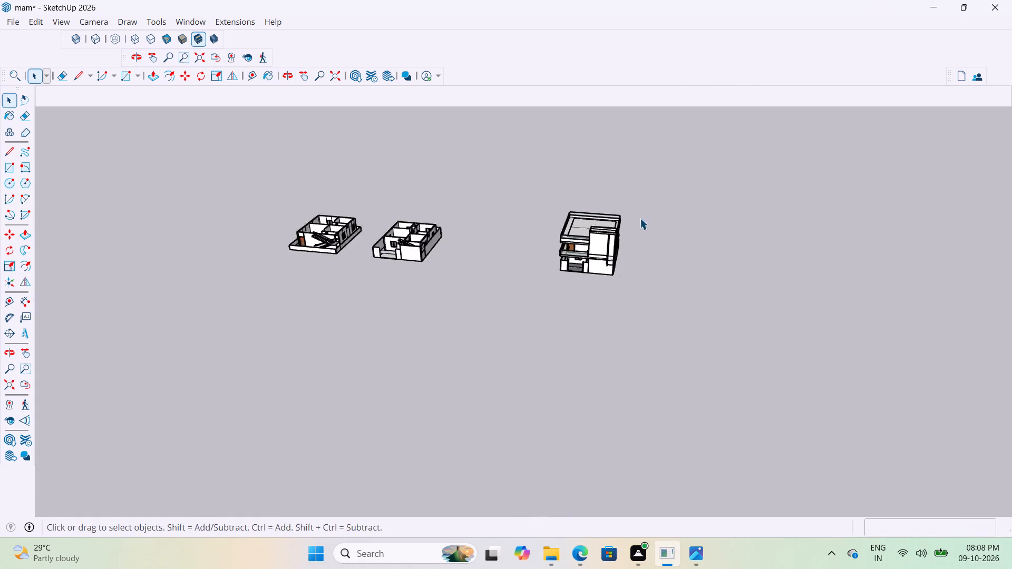
scroll(640, 218, "up", 19)
left_click(826, 306)
scroll(590, 282, "up", 8)
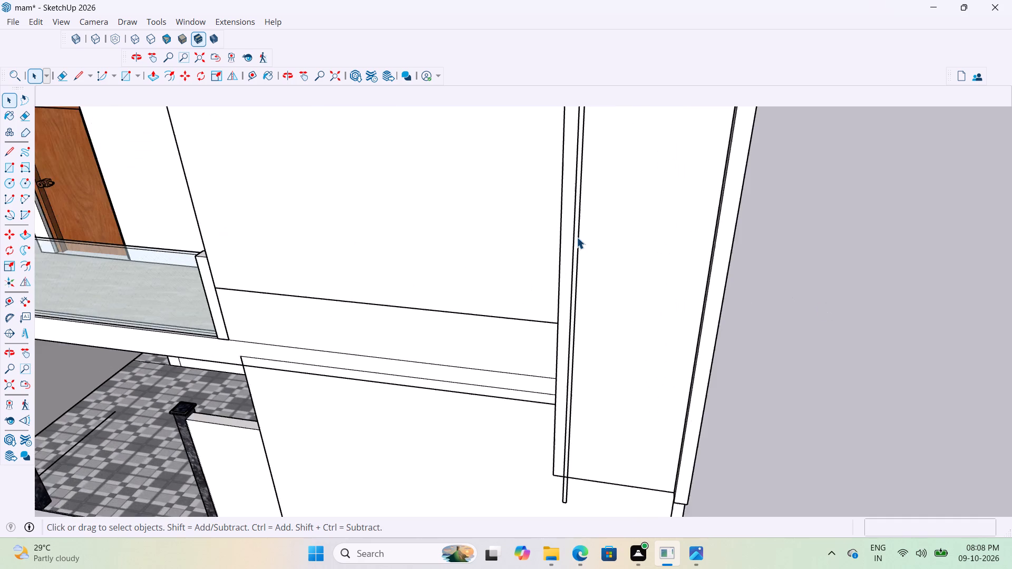
scroll(577, 237, "up", 13)
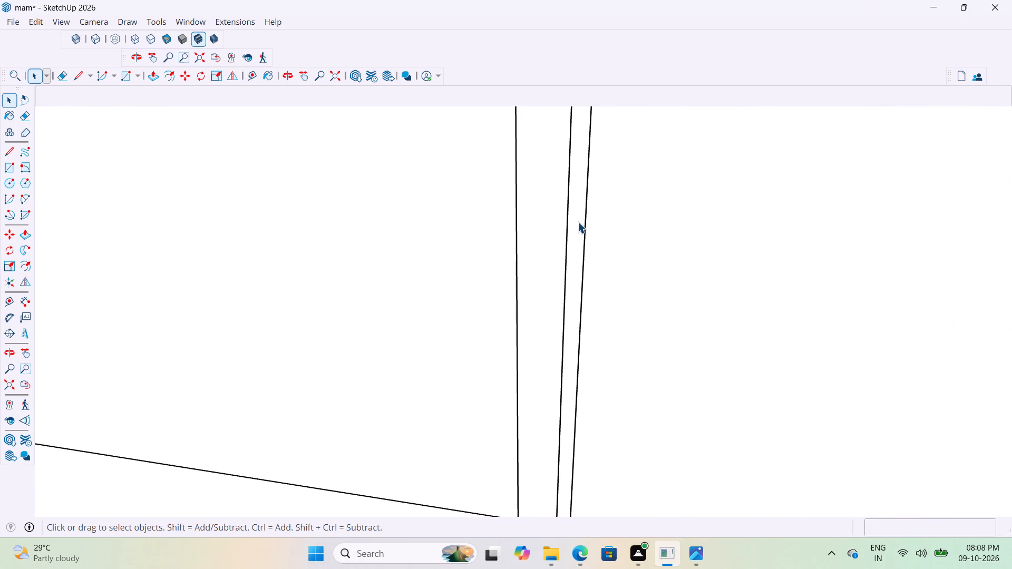
Extrude the vertical strip's face 0.6" outward from the tall panel with Push/Pull.
key("p")
scroll(565, 283, "down", 2)
scroll(577, 288, "up", 5)
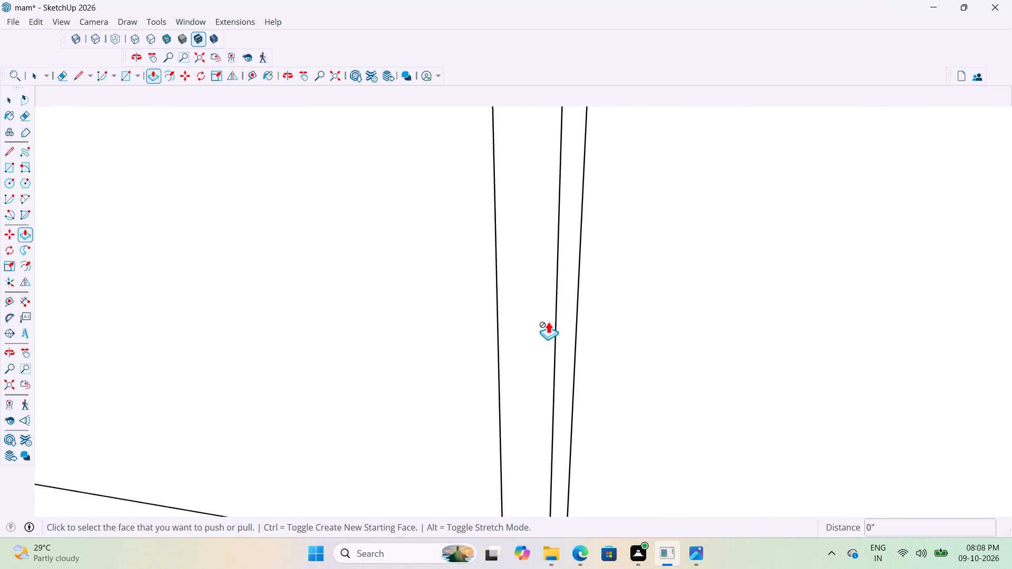
scroll(538, 420, "down", 20)
scroll(538, 420, "down", 8)
scroll(583, 189, "up", 4)
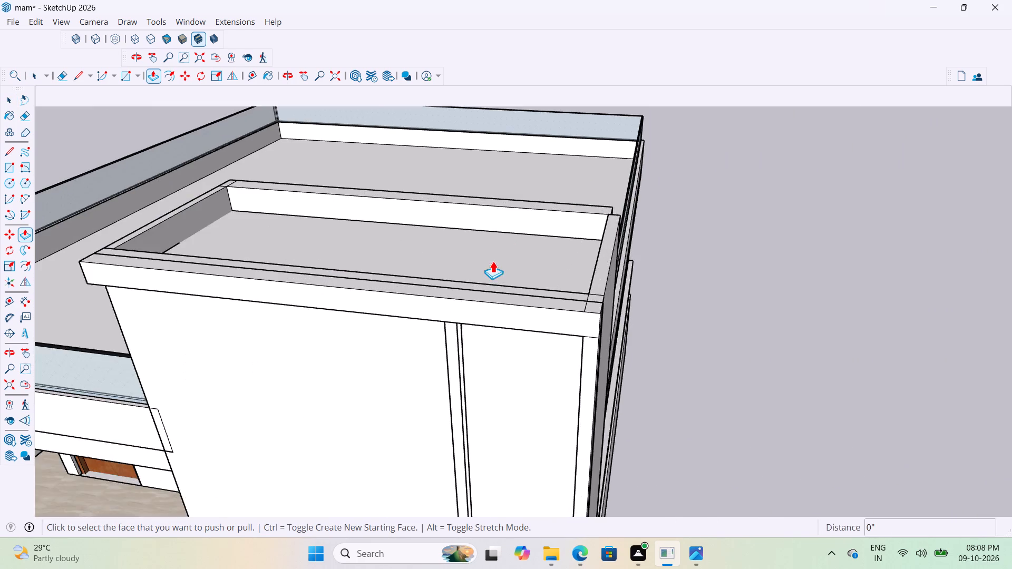
scroll(493, 261, "up", 3)
middle_click_drag(460, 329, 626, 208)
scroll(599, 270, "up", 15)
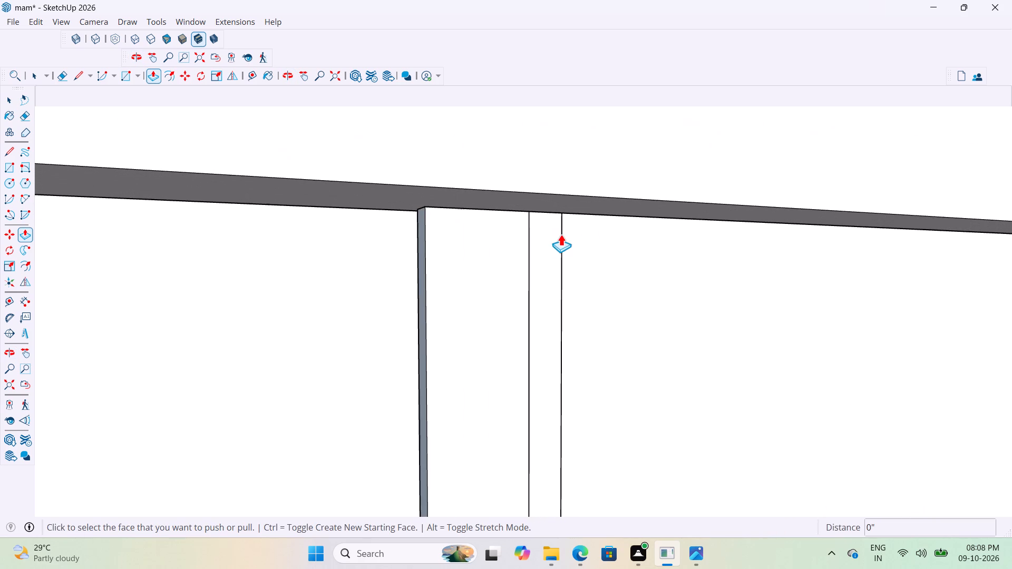
key("space")
double_click(547, 250)
key("p")
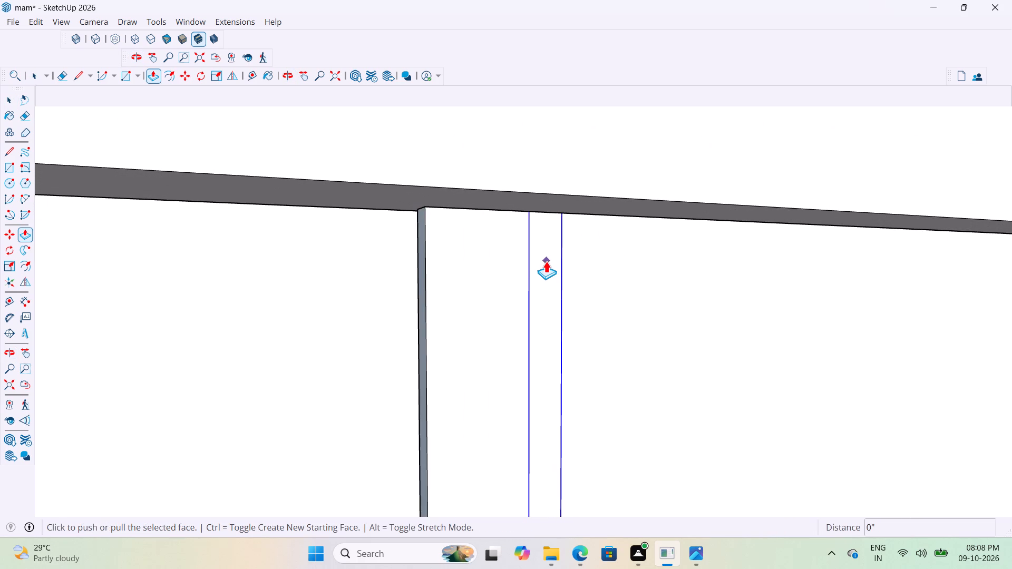
left_click(546, 261)
scroll(551, 262, "down", 3)
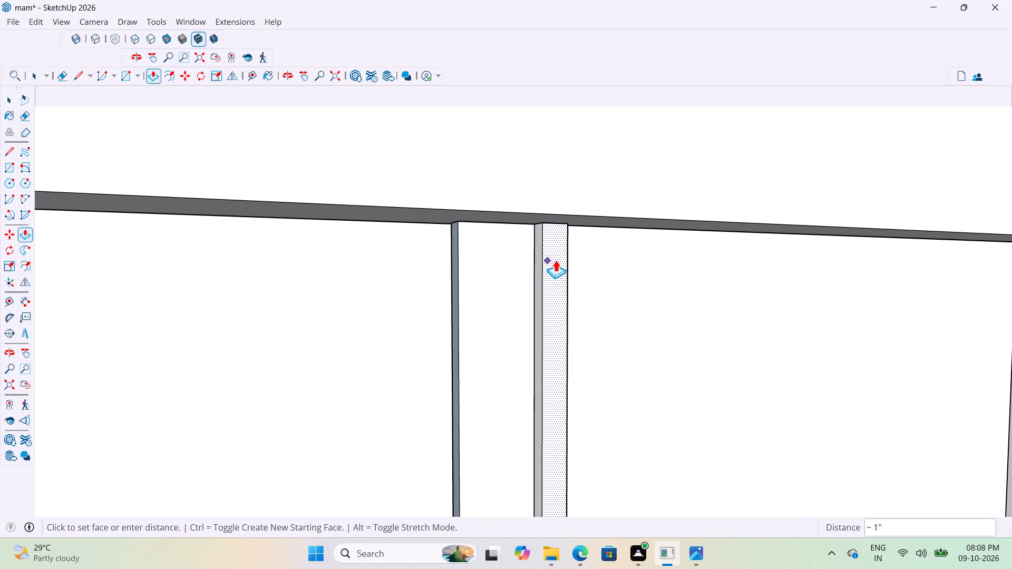
type("0.")
type("6\"")
key("Return")
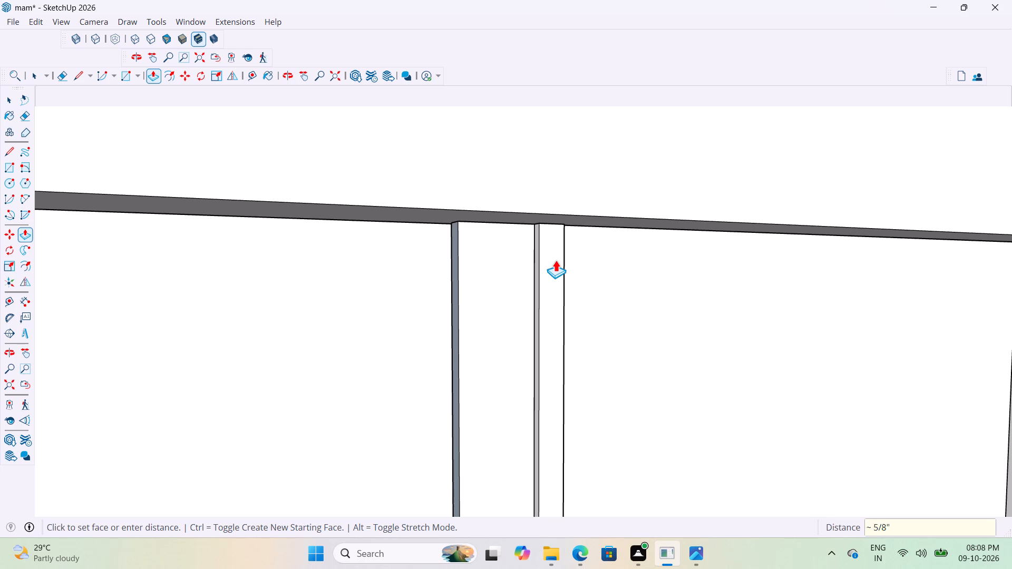
scroll(557, 256, "up", 1)
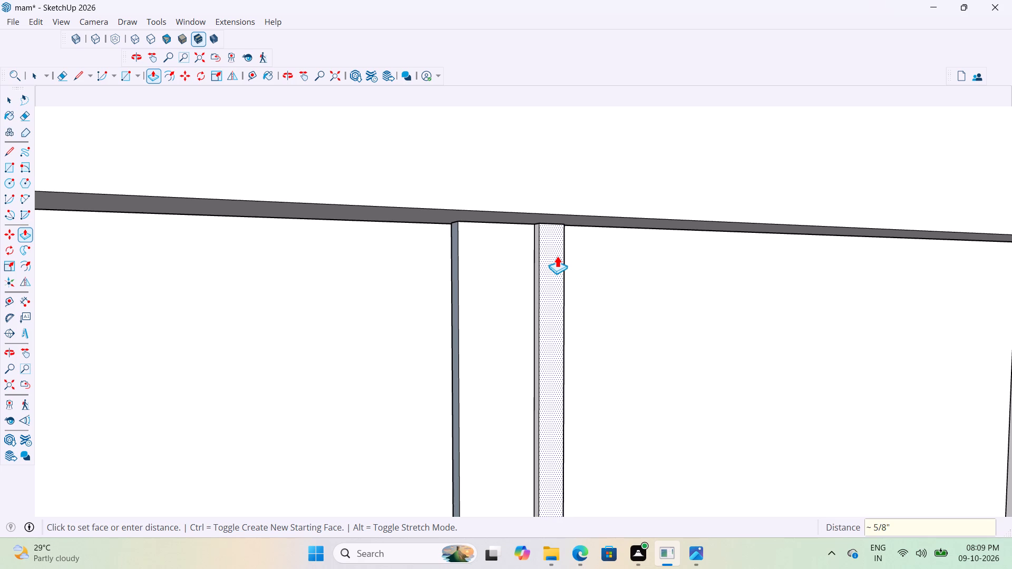
scroll(557, 256, "up", 1)
middle_click_drag(560, 227, 591, 232)
scroll(552, 214, "down", 11)
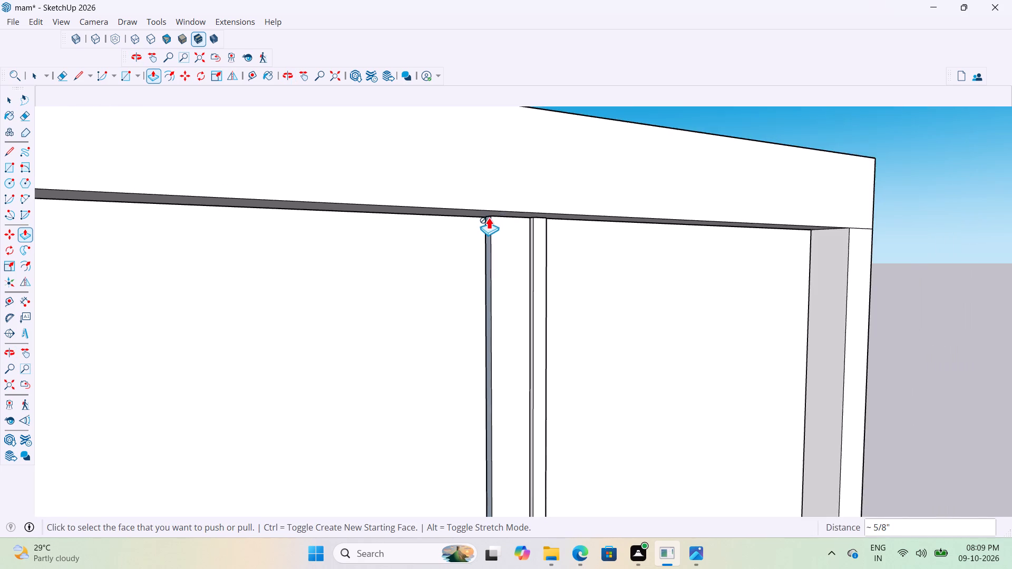
scroll(489, 217, "down", 11)
scroll(556, 211, "down", 11)
key("space")
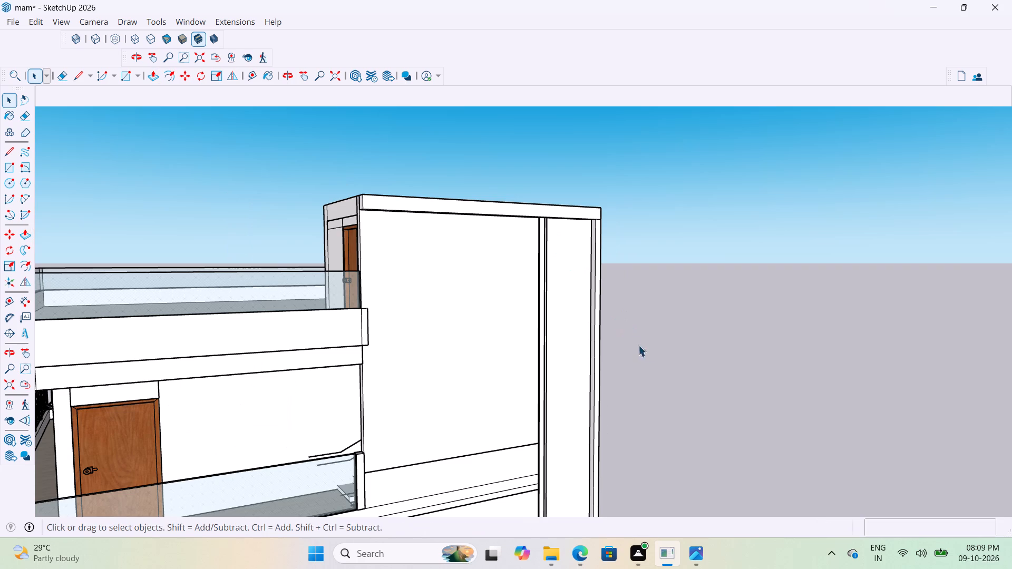
left_click(661, 337)
Push the strip's lower end face up about 1' 2 5/16" to end at the tall panel's bottom edge.
scroll(566, 394, "up", 3)
scroll(528, 296, "down", 9)
scroll(548, 467, "up", 10)
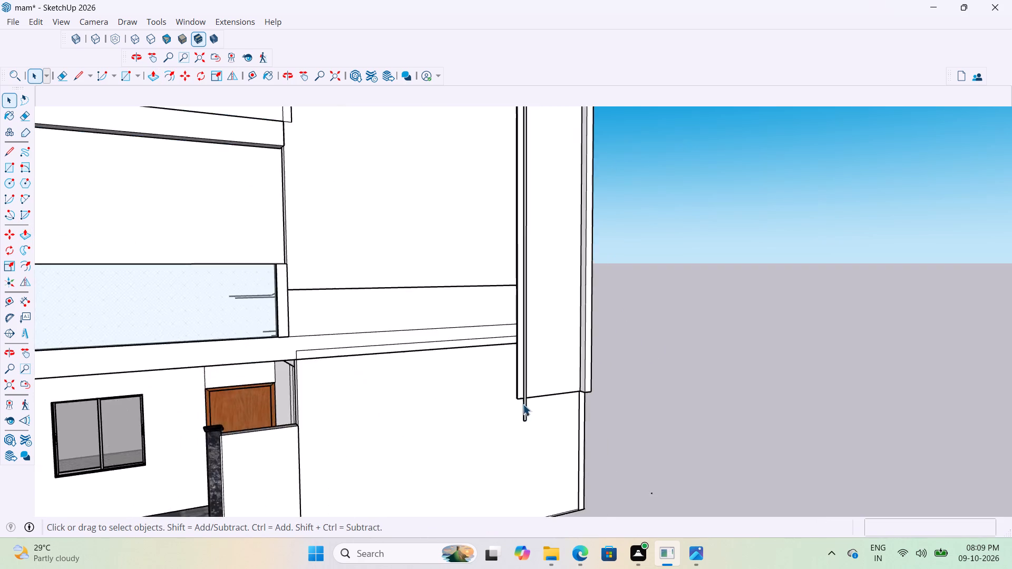
scroll(523, 404, "up", 10)
middle_click_drag(533, 396, 559, 291)
scroll(534, 394, "up", 1)
scroll(524, 351, "up", 2)
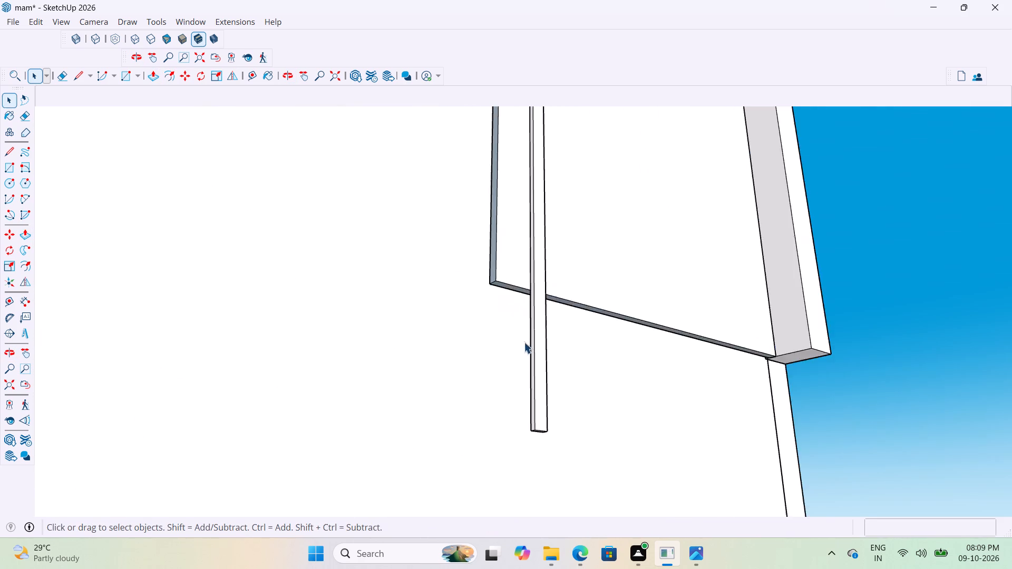
scroll(524, 342, "up", 5)
scroll(583, 360, "up", 1)
middle_click_drag(583, 352, 595, 272)
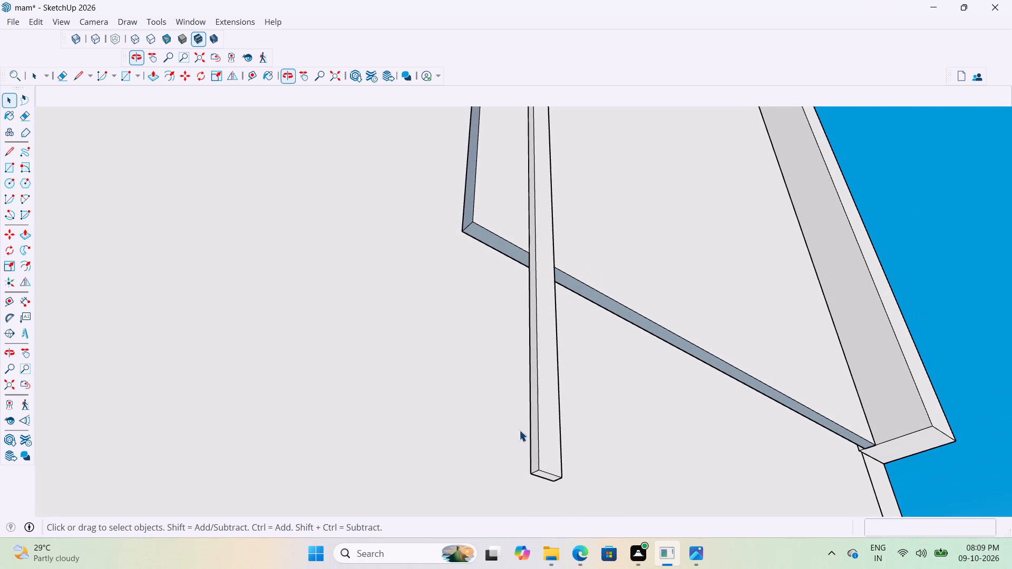
scroll(553, 488, "up", 9)
middle_click_drag(529, 478, 534, 468)
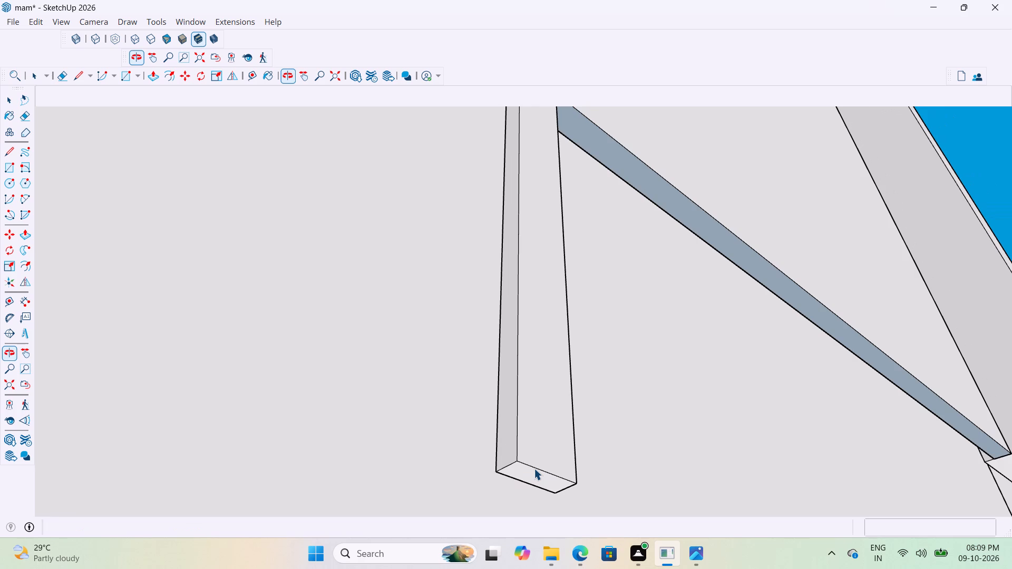
key("p")
left_click(539, 482)
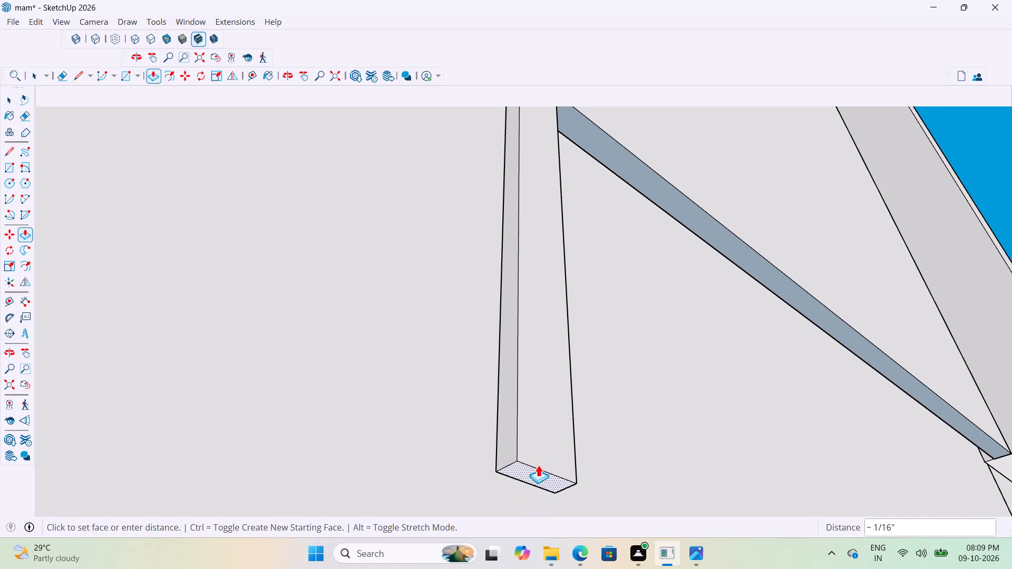
scroll(538, 434, "down", 13)
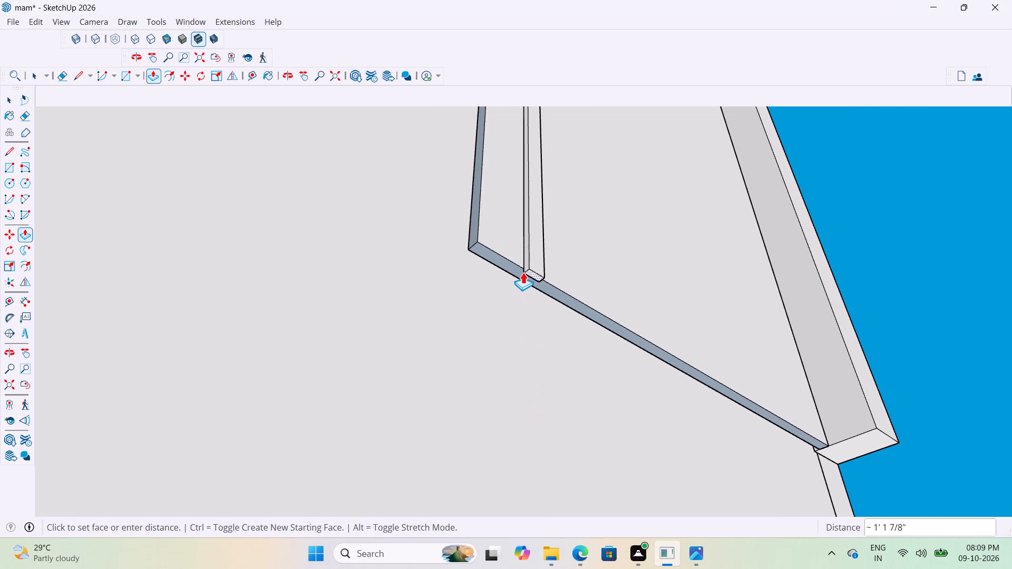
scroll(523, 272, "up", 8)
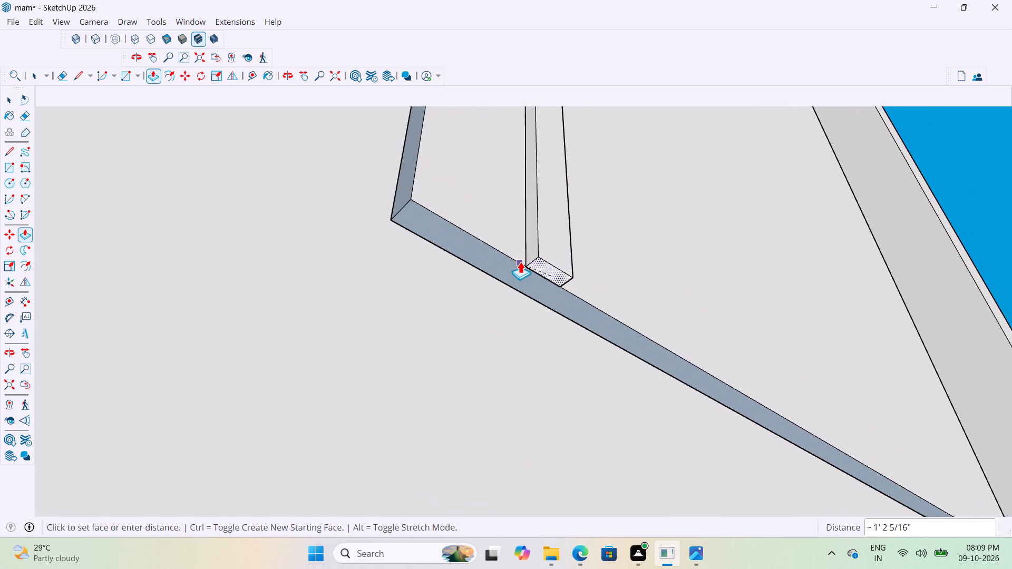
left_click(520, 261)
scroll(527, 361, "down", 20)
scroll(527, 361, "down", 1)
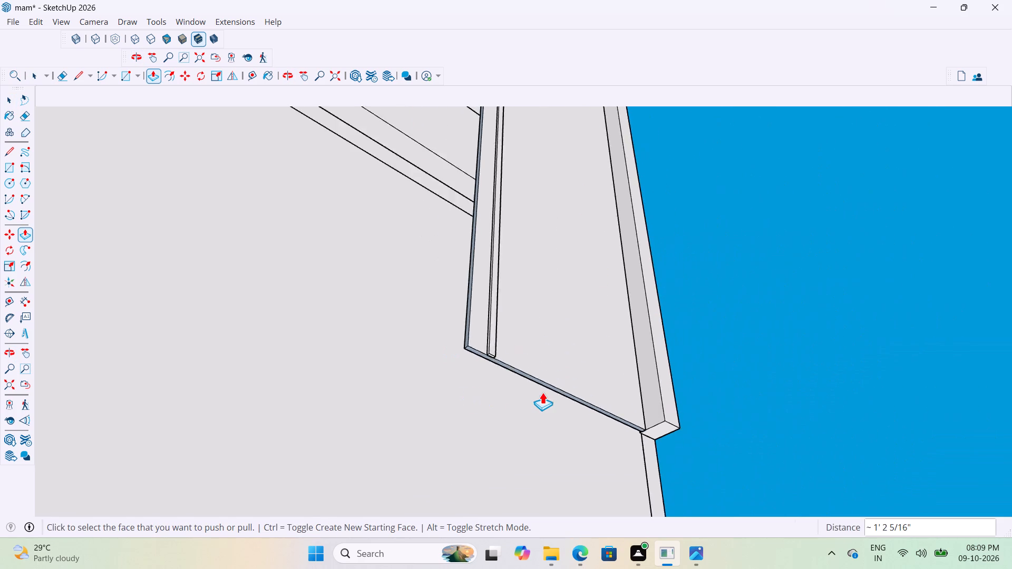
scroll(542, 392, "down", 17)
middle_click_drag(604, 310, 366, 498)
scroll(479, 398, "down", 1)
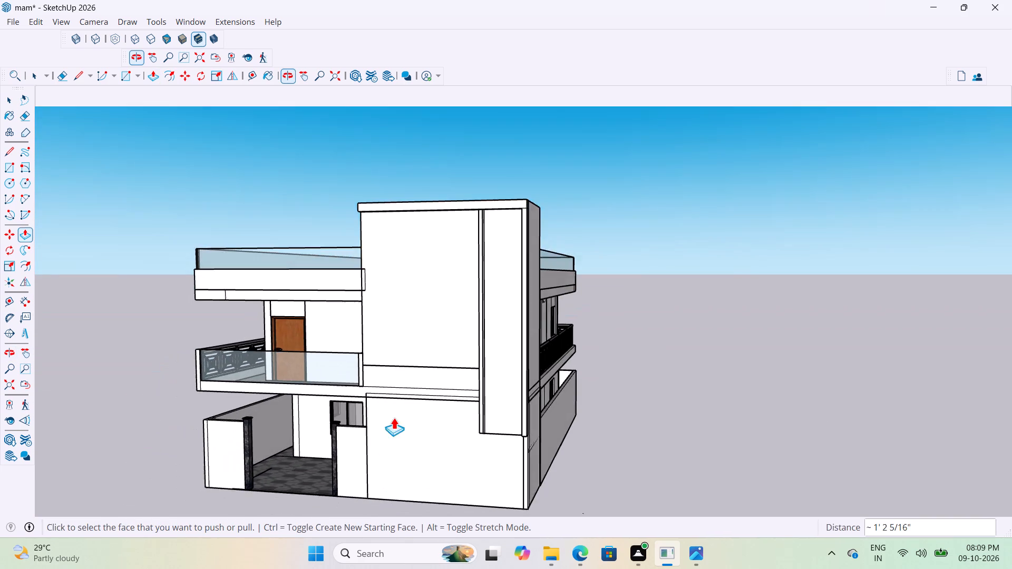
Select all of the raised vertical strip's geometry on the tall panel and make it a group.
scroll(428, 368, "up", 9)
key("space")
scroll(541, 323, "up", 5)
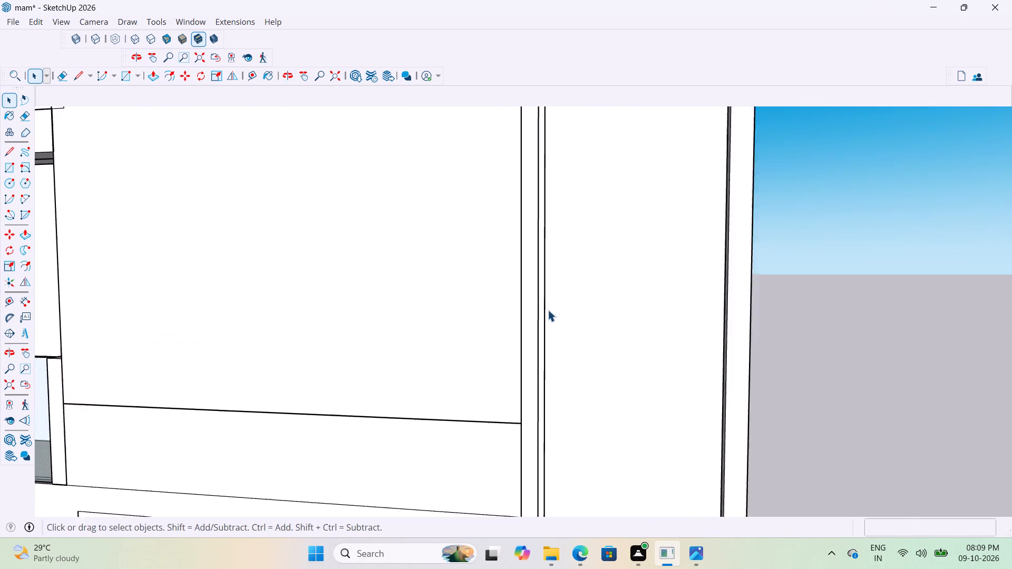
scroll(548, 310, "up", 5)
left_click(541, 303)
scroll(541, 303, "down", 9)
triple_click(541, 309)
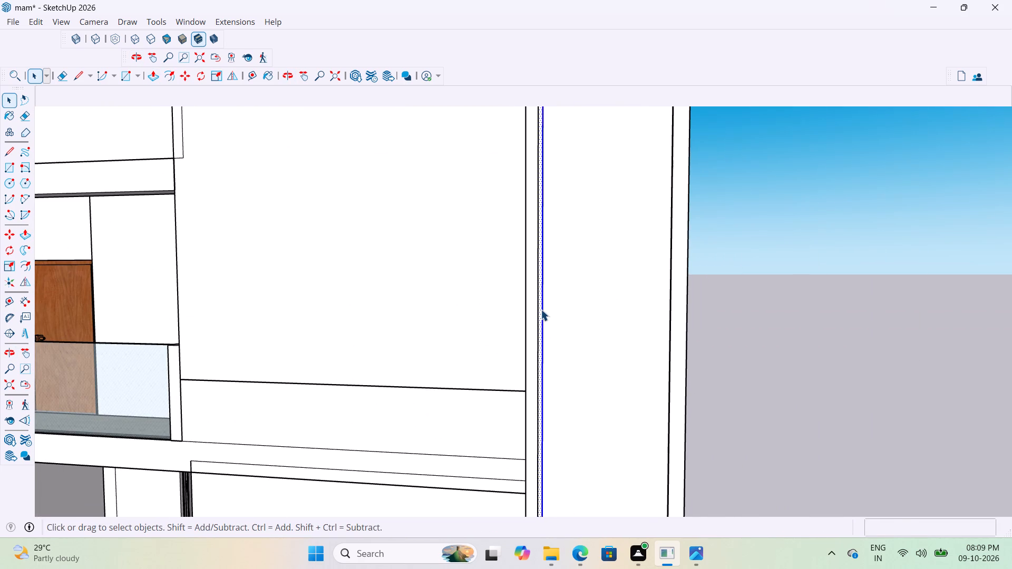
right_click(541, 309)
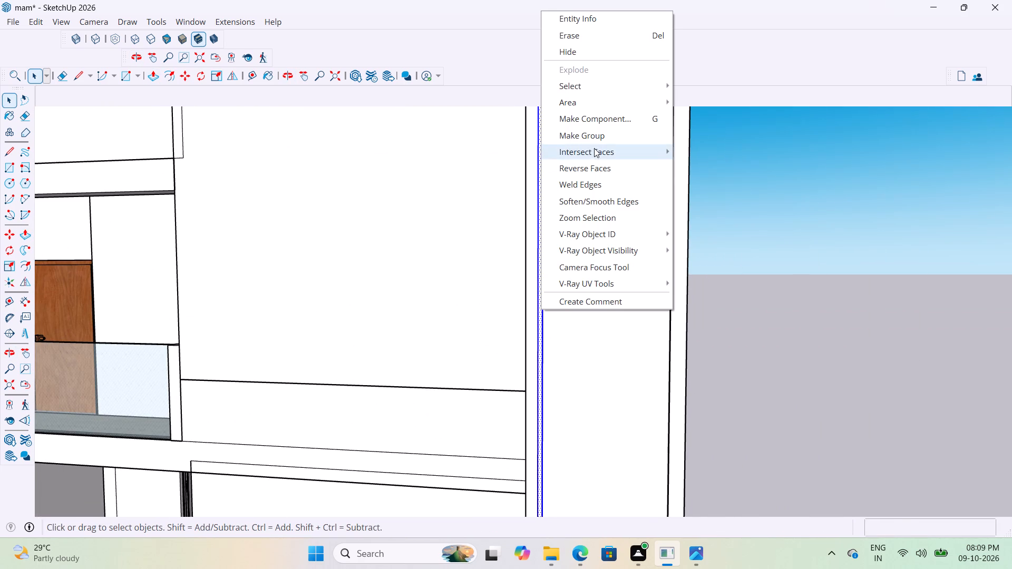
left_click(600, 142)
scroll(534, 286, "down", 9)
left_click(706, 320)
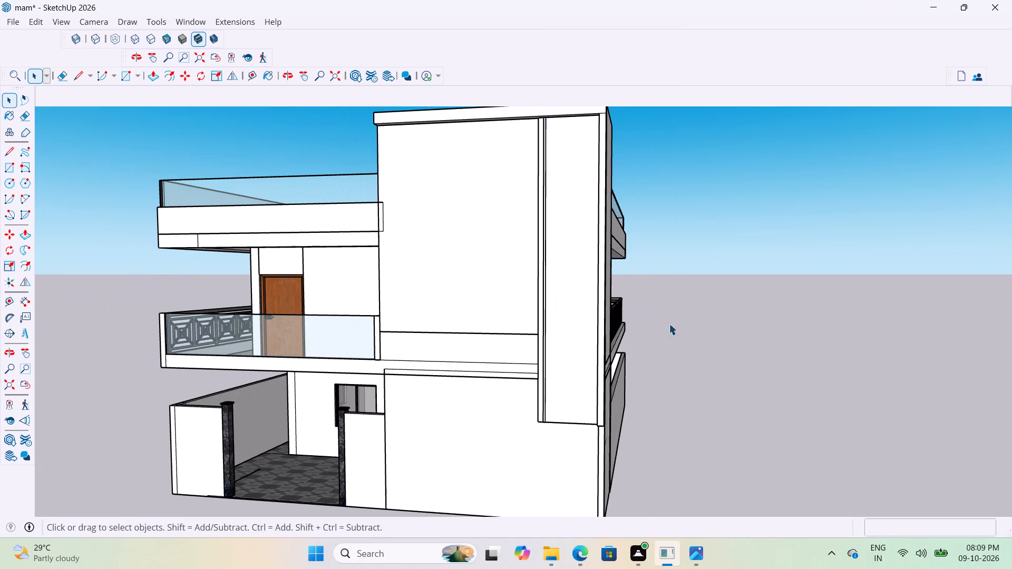
Examine the grouped strip from its lower end up to where its top meets the band's underside.
scroll(564, 406, "up", 8)
middle_click_drag(538, 414, 601, 515)
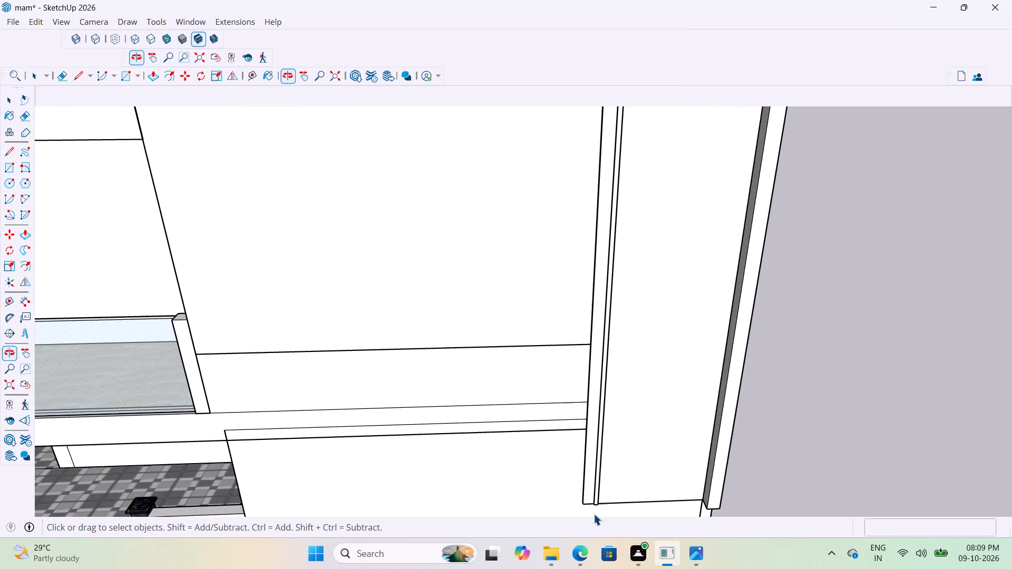
scroll(581, 523, "down", 8)
scroll(598, 444, "down", 10)
scroll(591, 250, "up", 6)
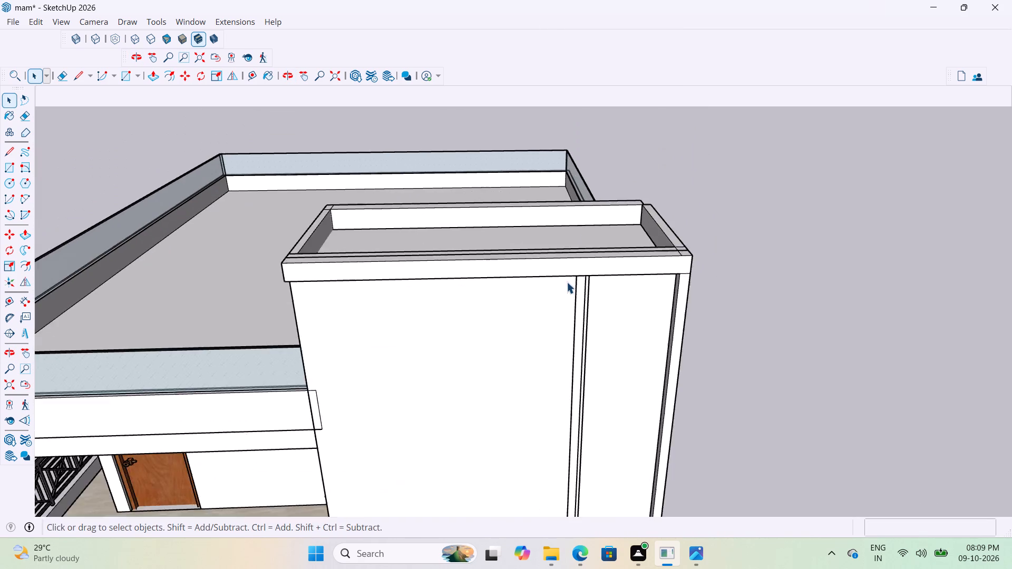
scroll(567, 282, "up", 12)
middle_click_drag(543, 294, 634, 180)
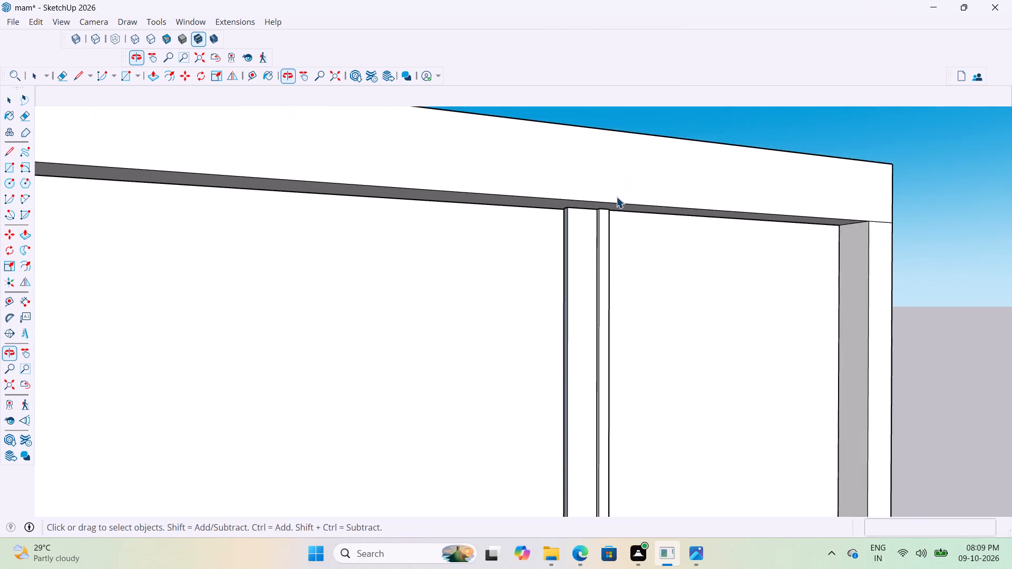
scroll(610, 200, "up", 14)
scroll(587, 203, "down", 1)
scroll(586, 215, "up", 6)
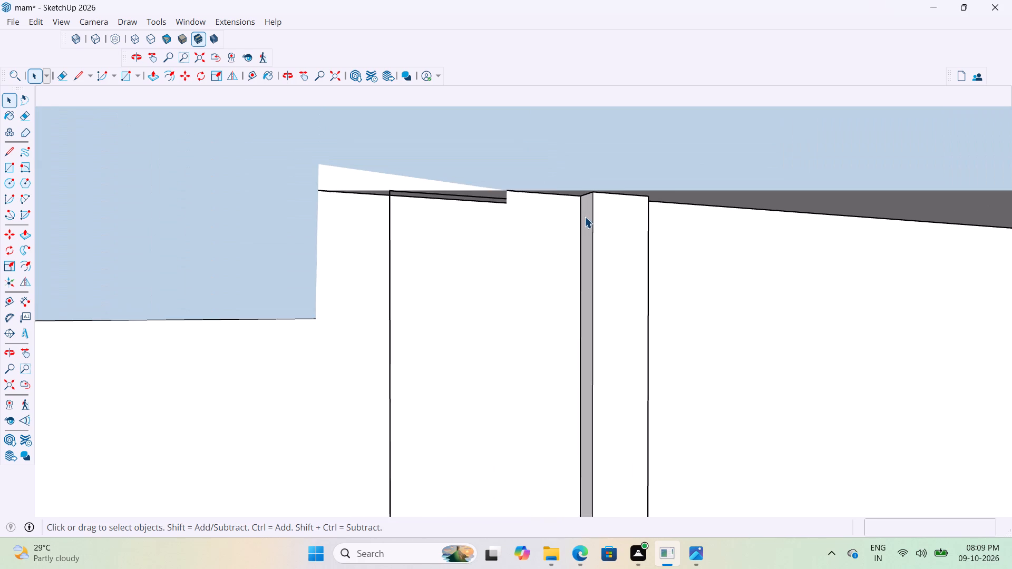
scroll(574, 239, "down", 8)
scroll(536, 279, "down", 8)
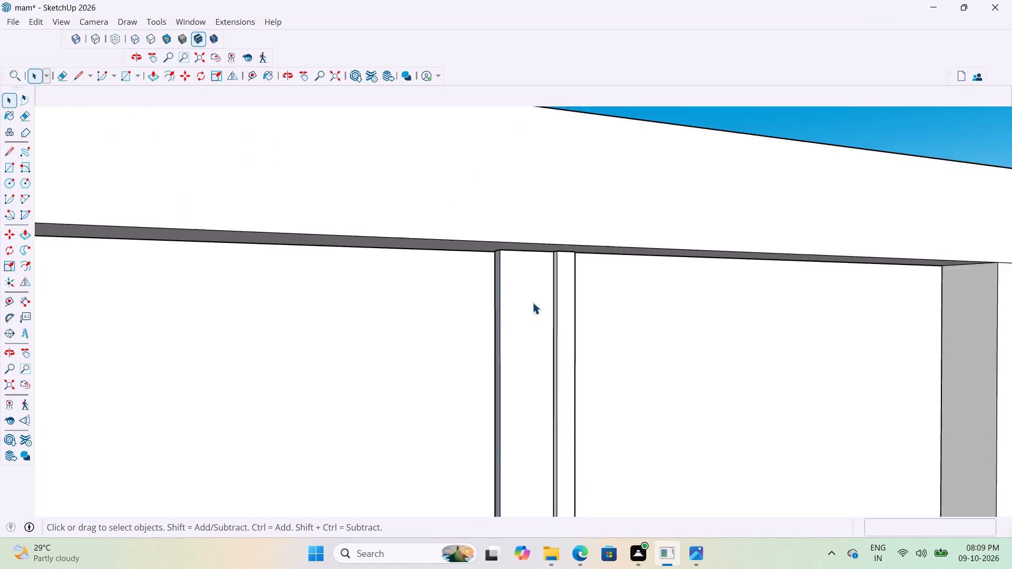
scroll(532, 302, "down", 1)
middle_click_drag(585, 236, 714, 165)
scroll(594, 260, "up", 6)
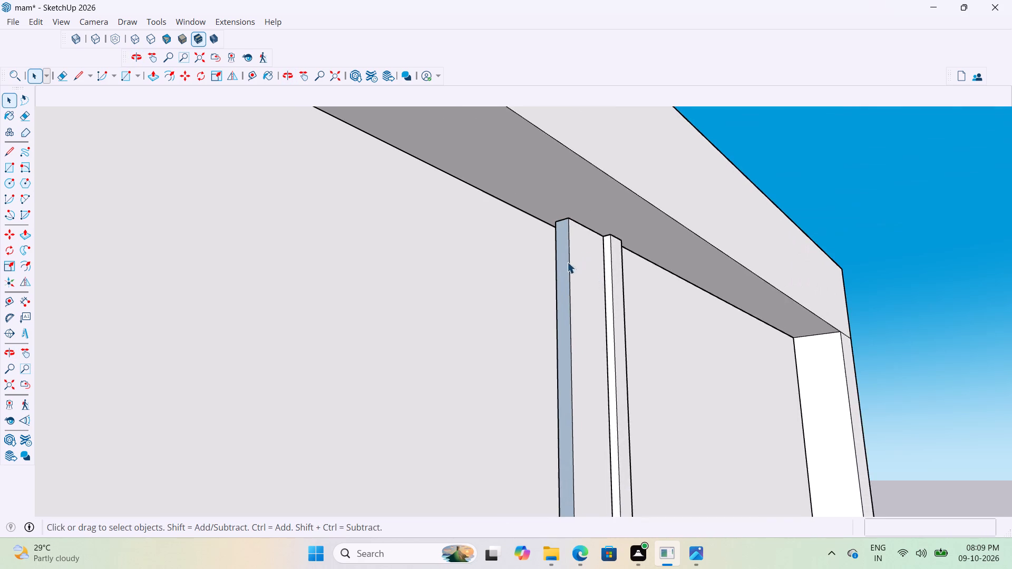
scroll(563, 267, "down", 1)
scroll(597, 250, "up", 6)
middle_click_drag(625, 246, 446, 287)
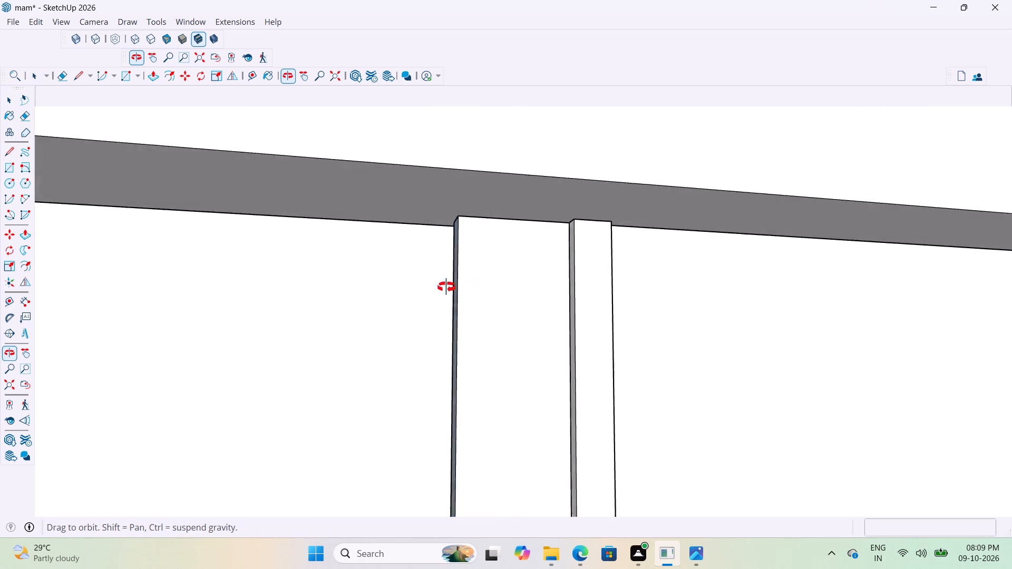
middle_click_drag(446, 287, 422, 293)
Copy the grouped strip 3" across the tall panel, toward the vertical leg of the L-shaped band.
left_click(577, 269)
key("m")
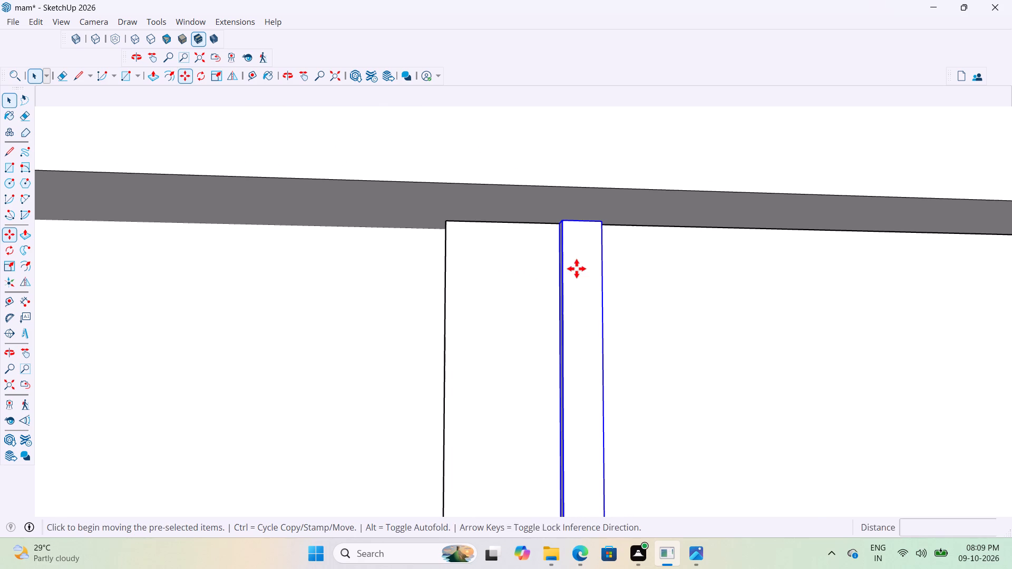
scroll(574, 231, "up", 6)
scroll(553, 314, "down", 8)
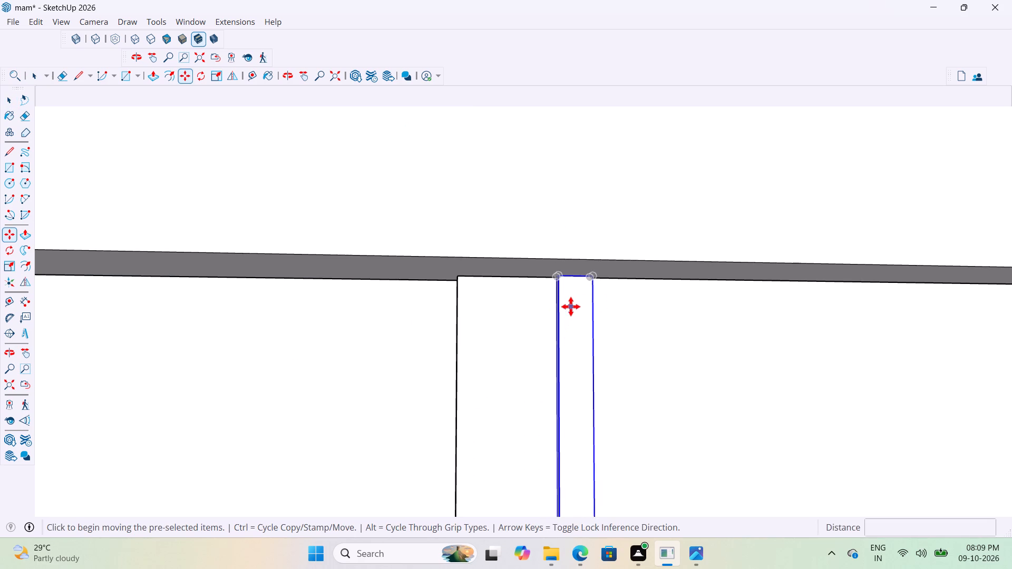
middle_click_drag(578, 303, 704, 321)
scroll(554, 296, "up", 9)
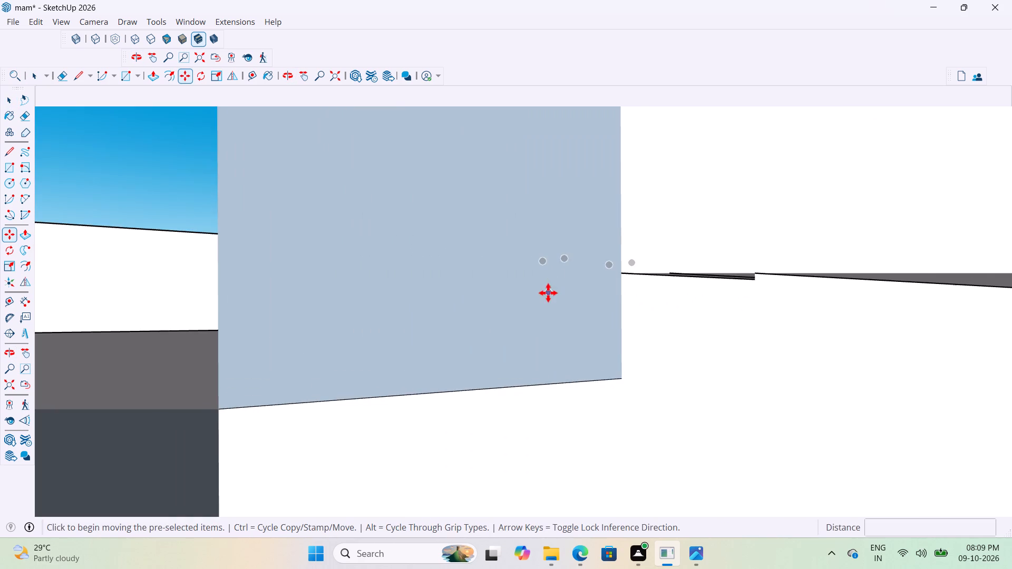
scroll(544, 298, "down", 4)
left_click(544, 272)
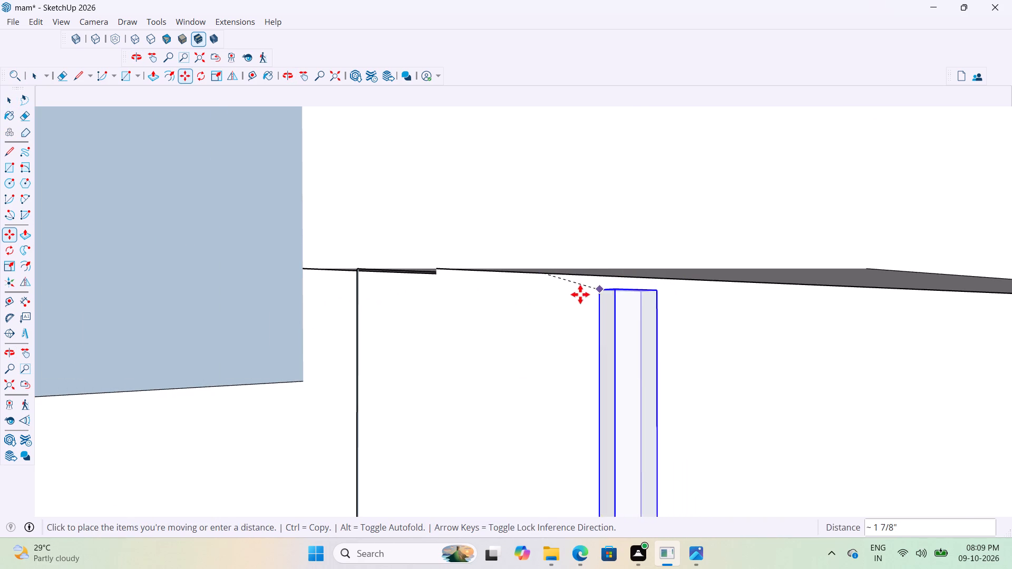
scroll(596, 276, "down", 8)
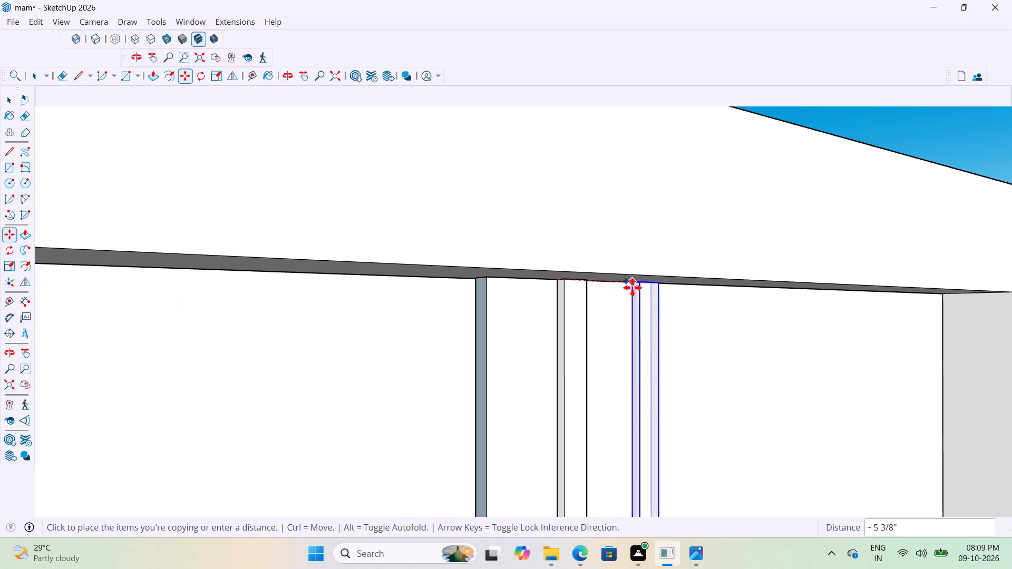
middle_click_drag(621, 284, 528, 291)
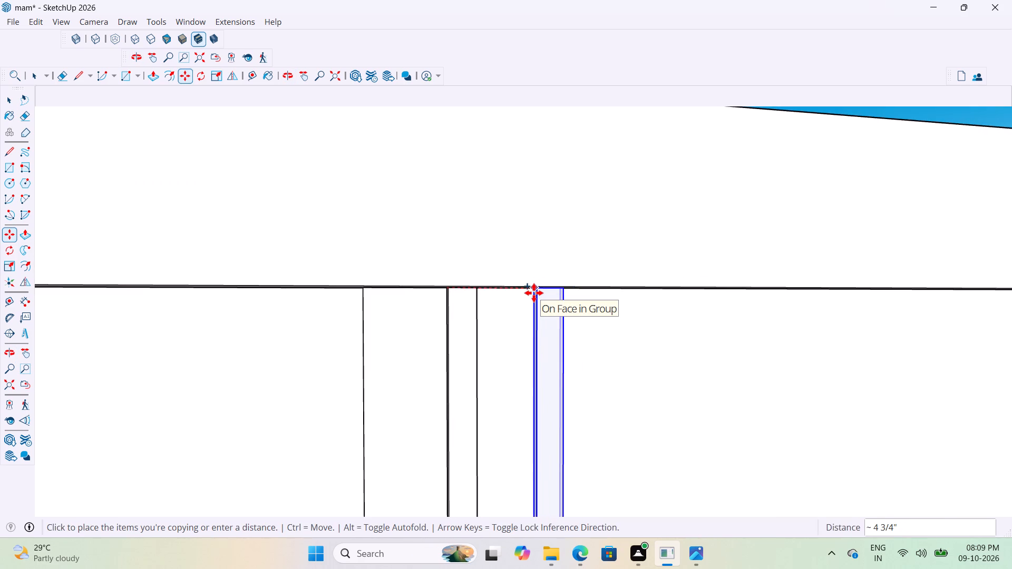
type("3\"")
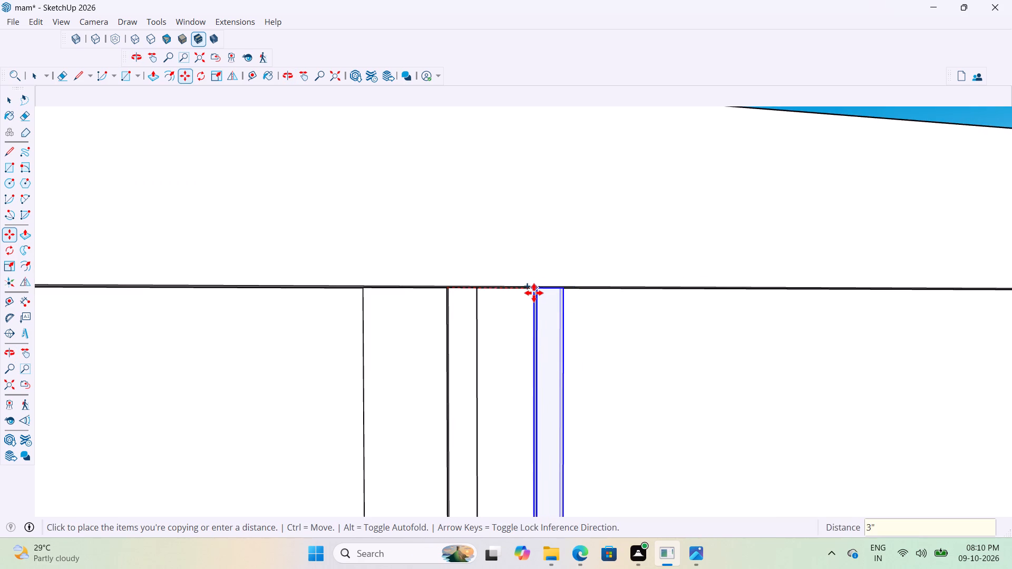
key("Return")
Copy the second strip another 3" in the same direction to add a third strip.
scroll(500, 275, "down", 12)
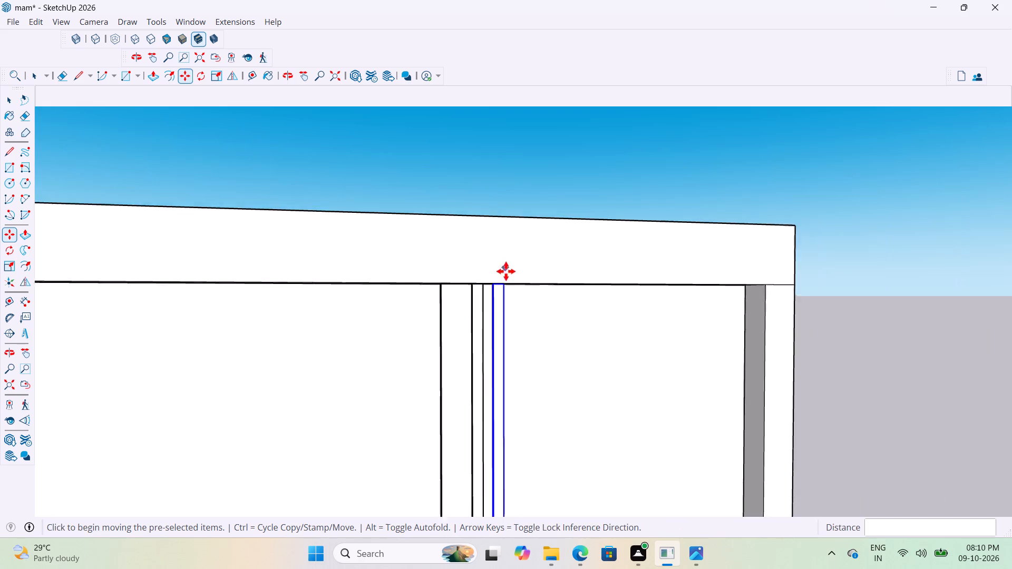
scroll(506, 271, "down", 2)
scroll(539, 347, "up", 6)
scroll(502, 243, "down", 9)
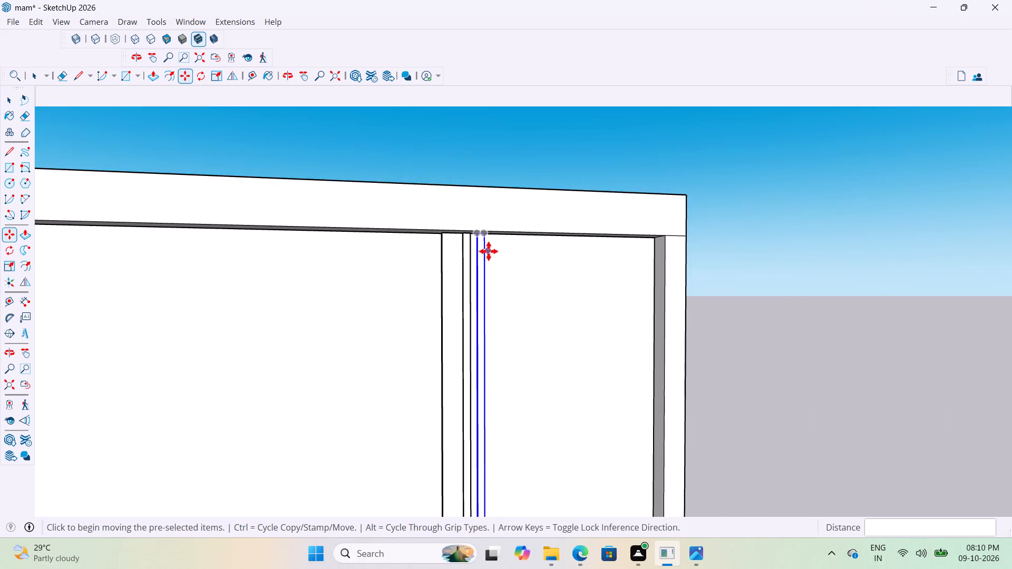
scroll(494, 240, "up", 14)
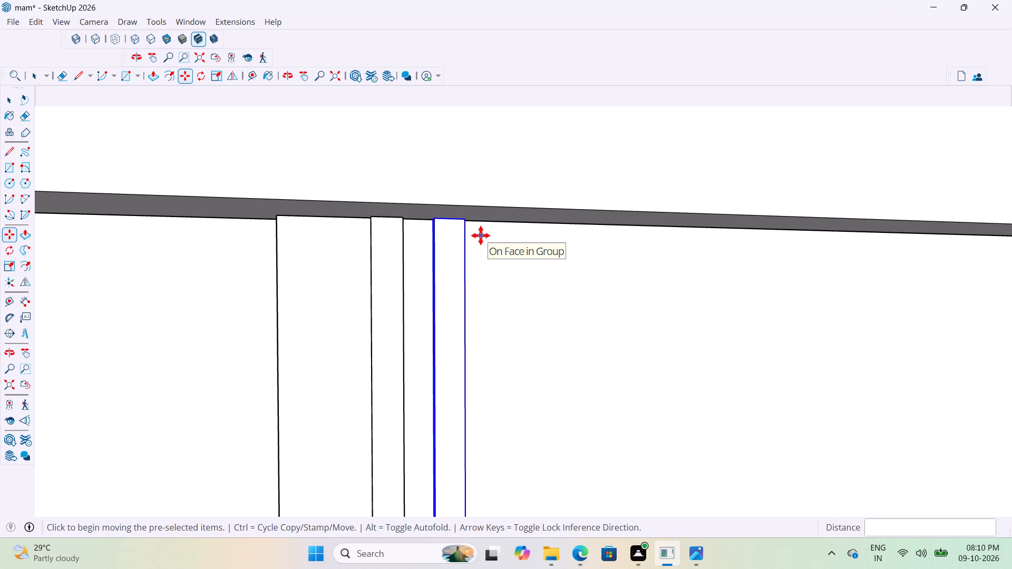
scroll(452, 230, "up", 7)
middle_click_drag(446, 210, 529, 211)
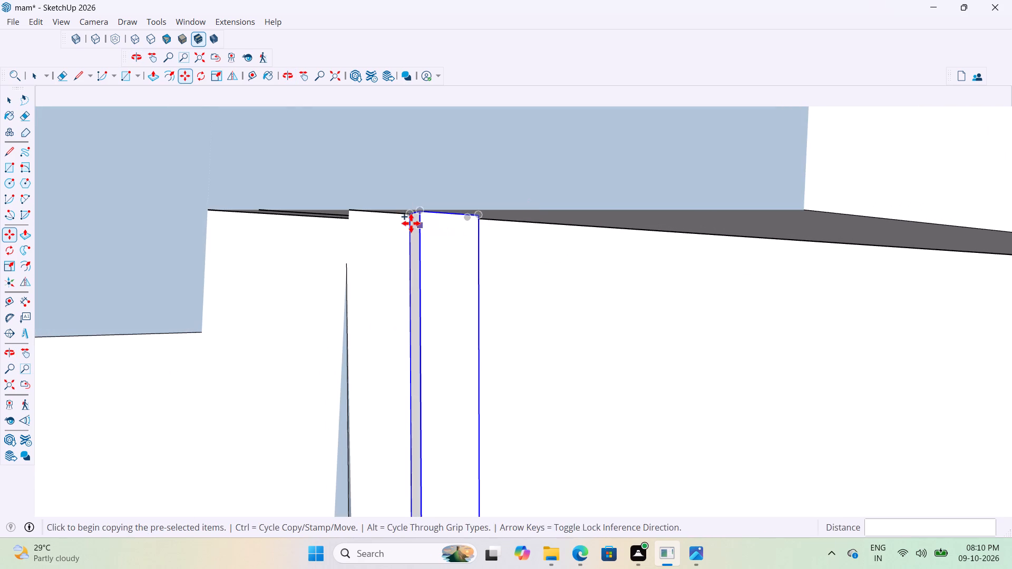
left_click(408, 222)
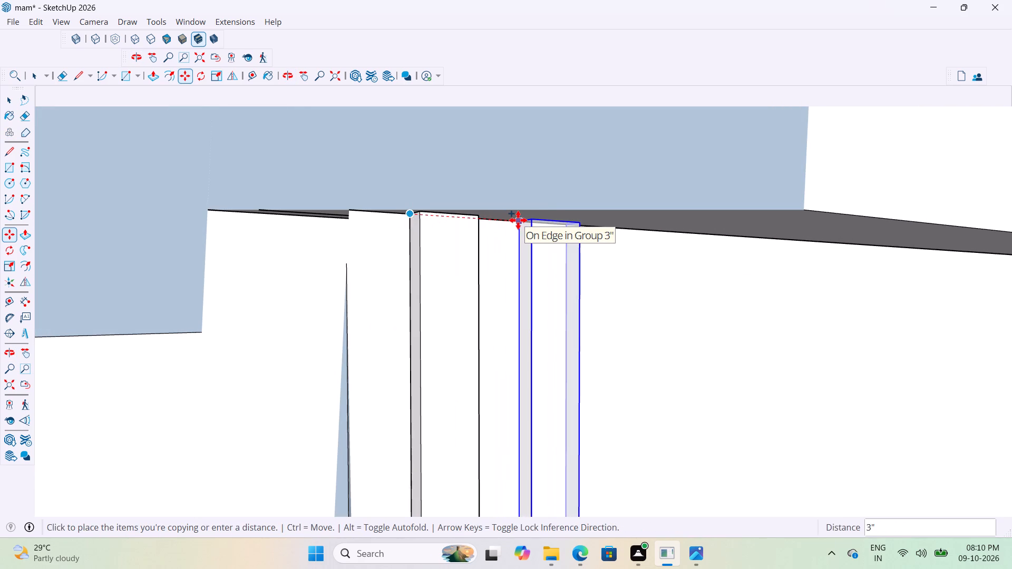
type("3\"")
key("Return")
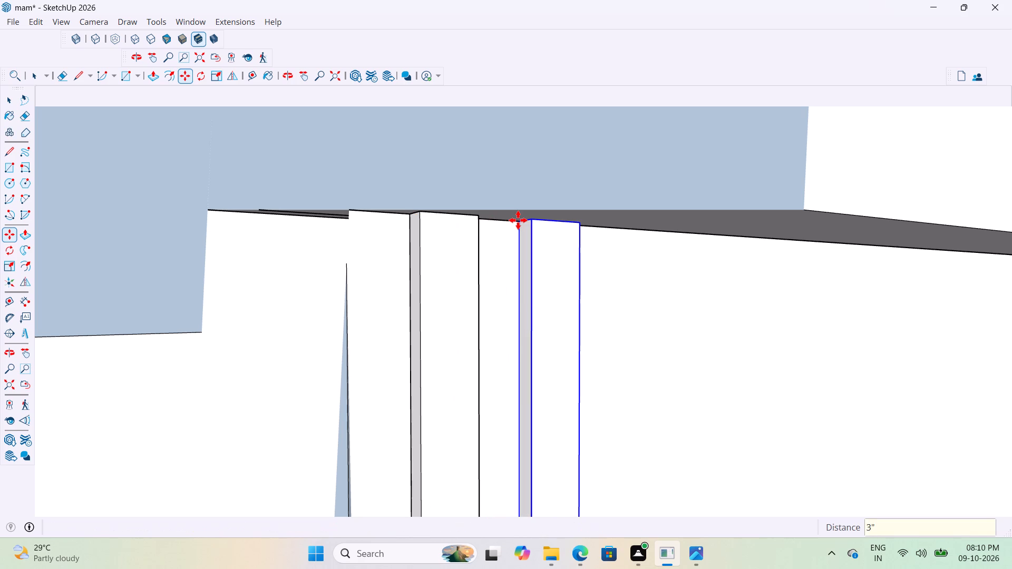
Examine the spacing and depth of the three vertical strips along the tall panel and beneath the band.
scroll(517, 221, "down", 15)
middle_click_drag(634, 271, 385, 354)
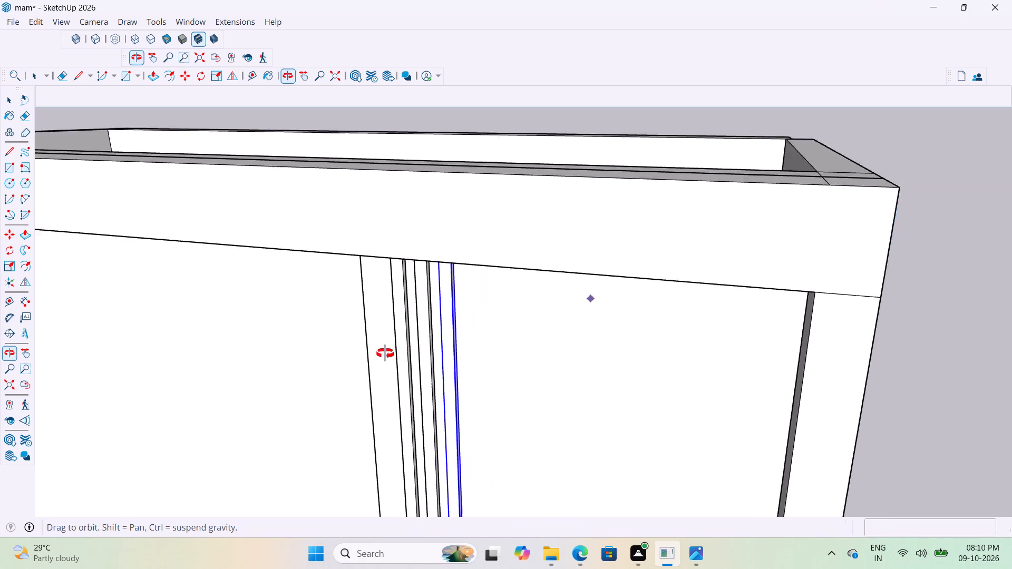
middle_click_drag(385, 354, 346, 379)
scroll(563, 143, "down", 10)
scroll(646, 196, "down", 5)
key("space")
scroll(554, 373, "up", 7)
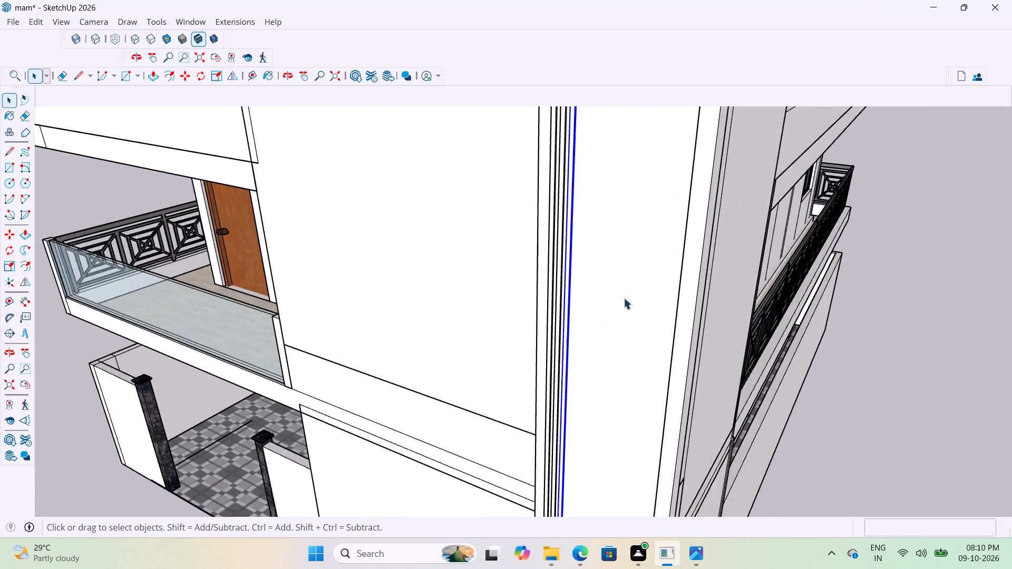
scroll(624, 298, "up", 5)
middle_click_drag(651, 225, 789, 212)
scroll(526, 288, "down", 9)
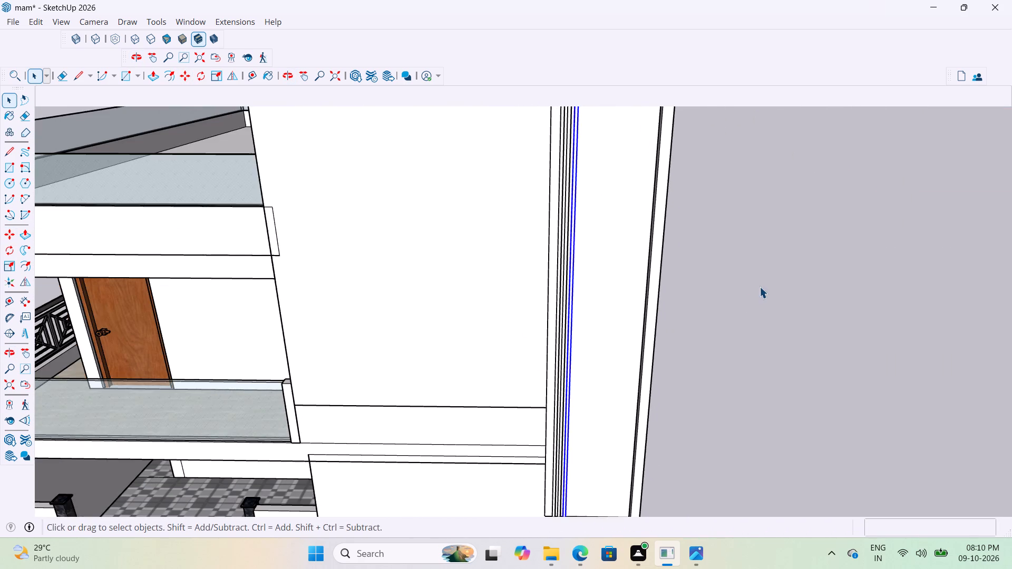
left_click(760, 286)
scroll(460, 433, "up", 15)
middle_click_drag(614, 298, 850, 278)
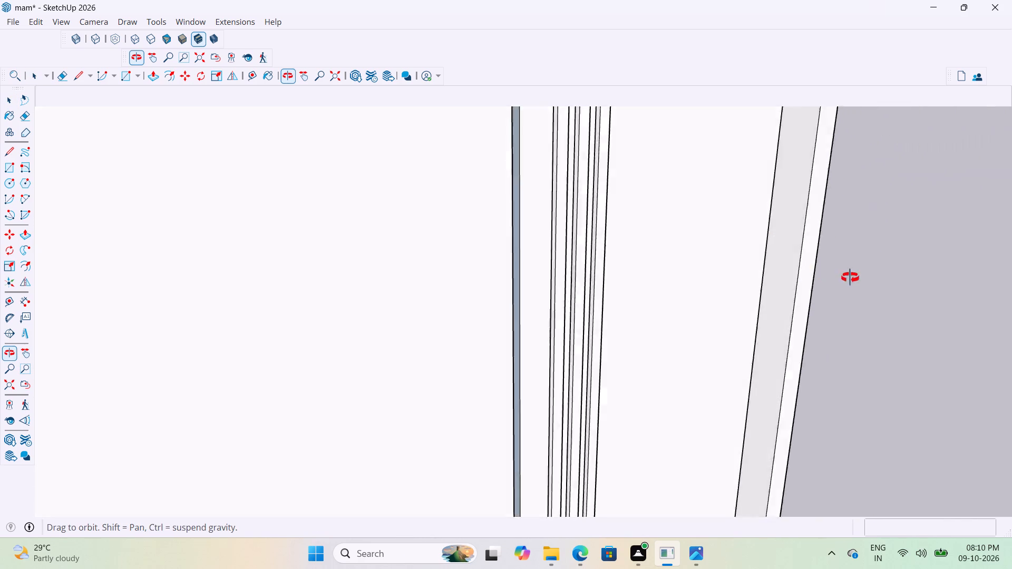
middle_click_drag(850, 278, 599, 359)
scroll(456, 417, "down", 18)
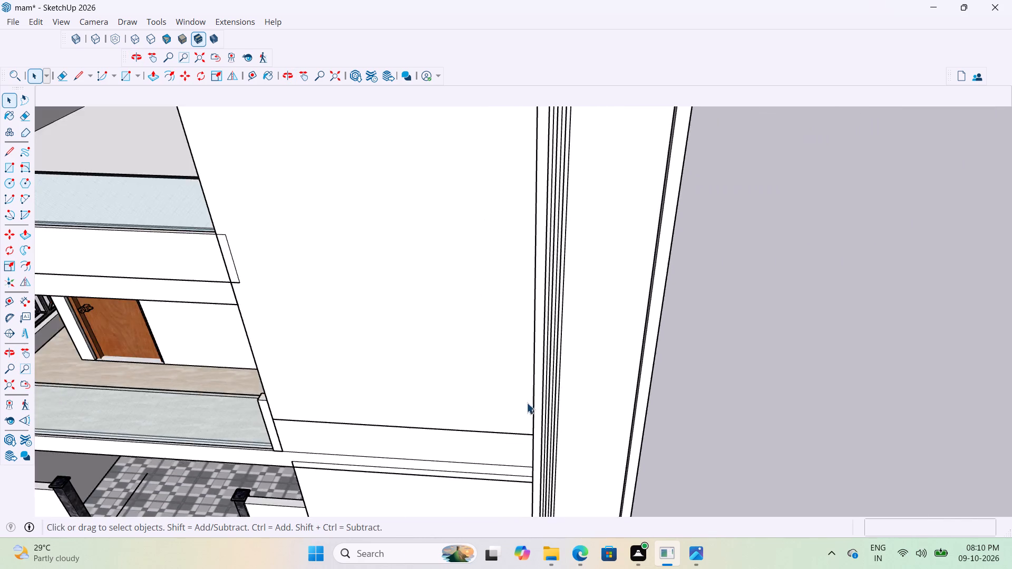
scroll(527, 403, "down", 3)
scroll(569, 253, "up", 20)
scroll(569, 253, "up", 1)
middle_click_drag(560, 261, 649, 192)
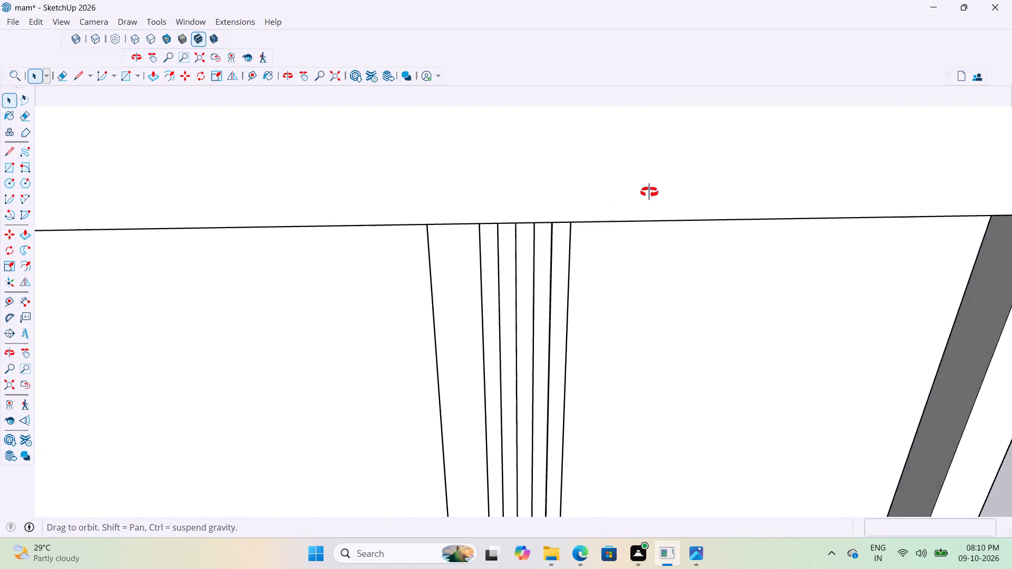
middle_click_drag(649, 192, 860, 142)
scroll(426, 254, "up", 5)
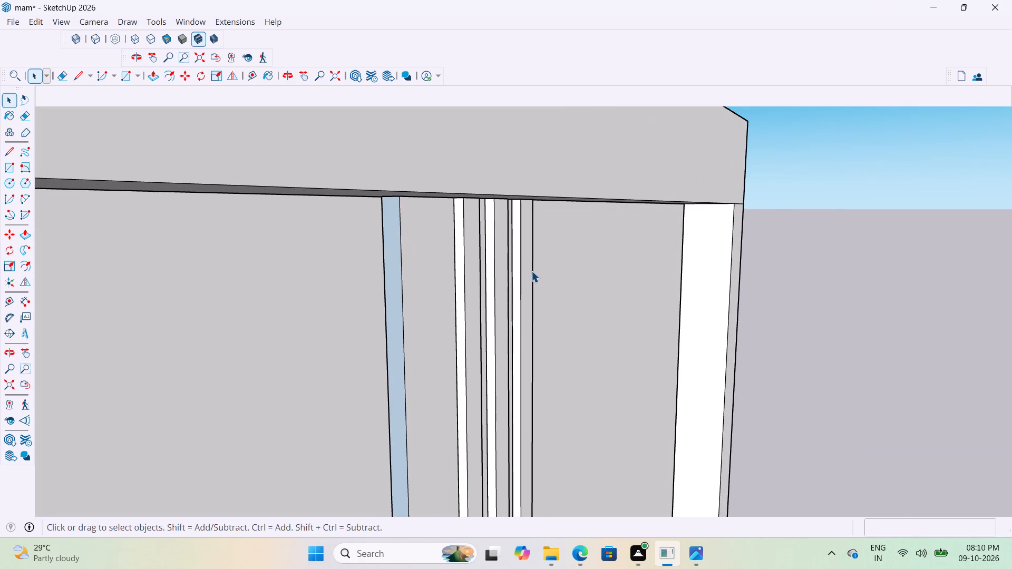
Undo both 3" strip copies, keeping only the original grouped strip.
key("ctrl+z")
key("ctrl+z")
Open the original vertical strip's group on the tall panel for editing.
scroll(486, 244, "up", 3)
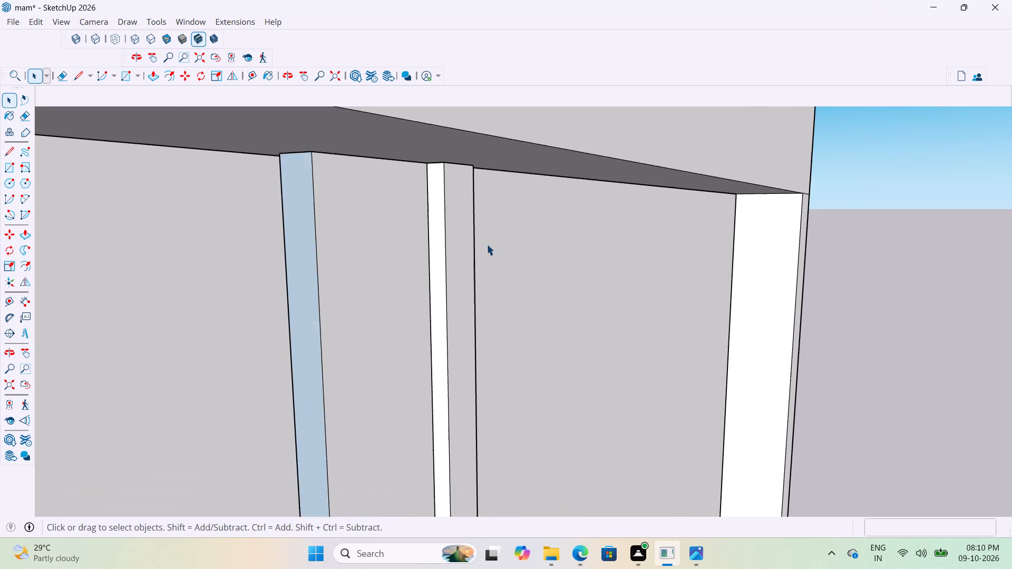
scroll(486, 244, "up", 4)
left_click(458, 268)
double_click(458, 268)
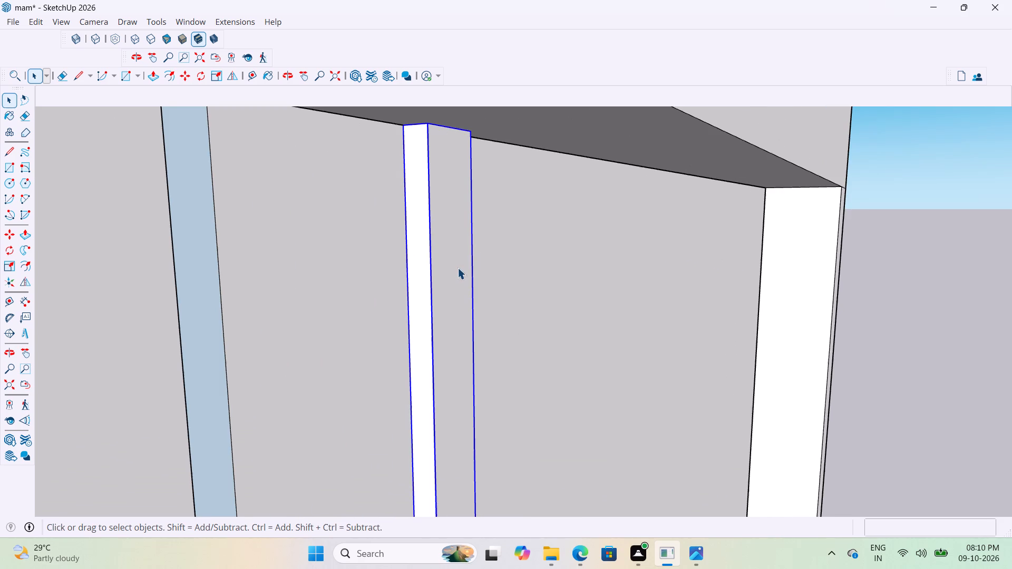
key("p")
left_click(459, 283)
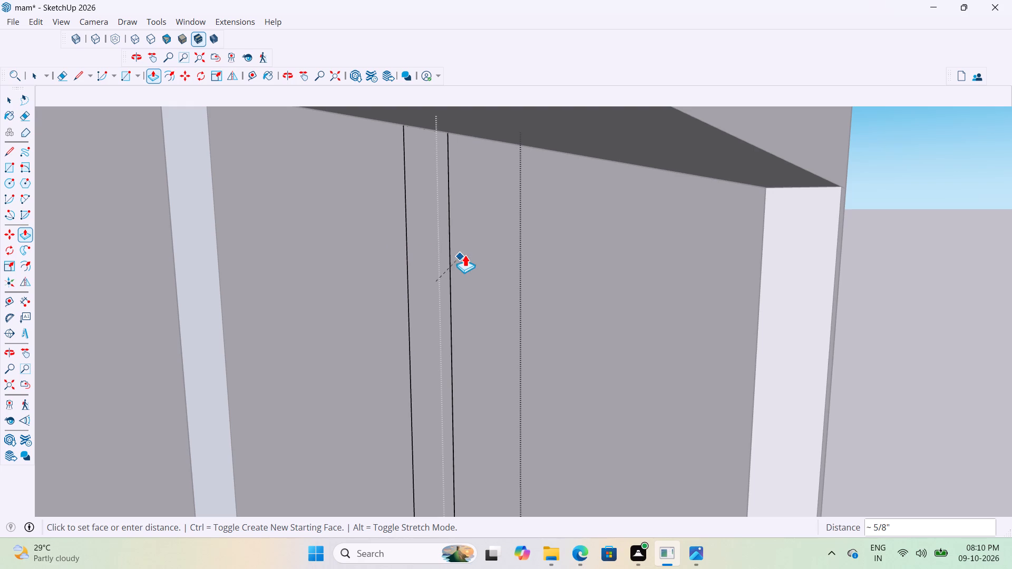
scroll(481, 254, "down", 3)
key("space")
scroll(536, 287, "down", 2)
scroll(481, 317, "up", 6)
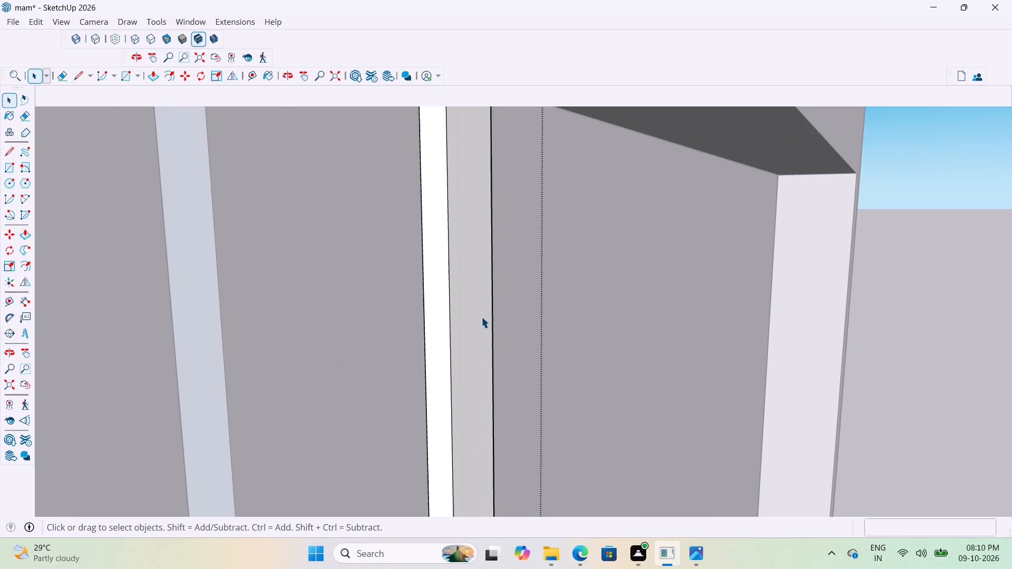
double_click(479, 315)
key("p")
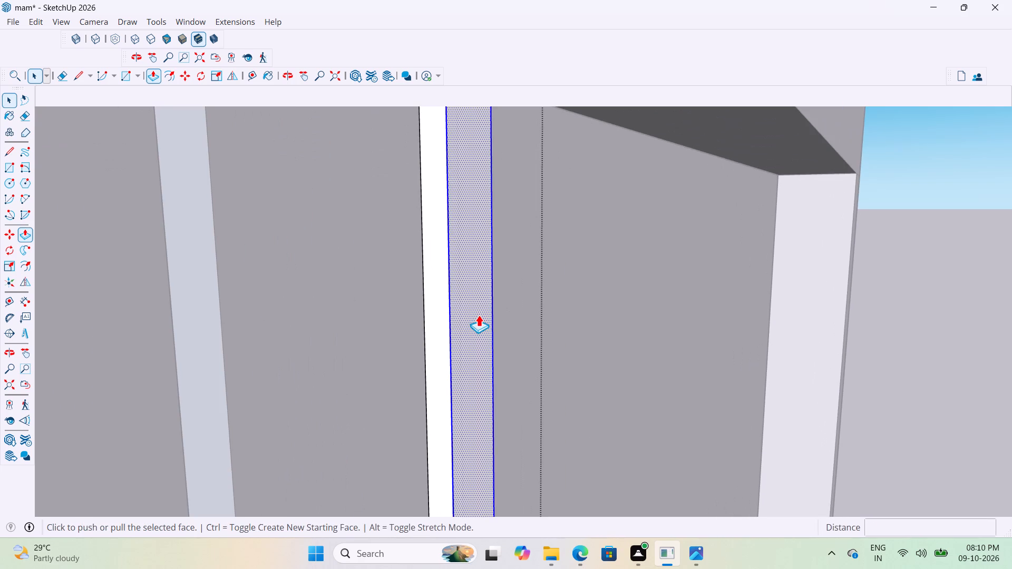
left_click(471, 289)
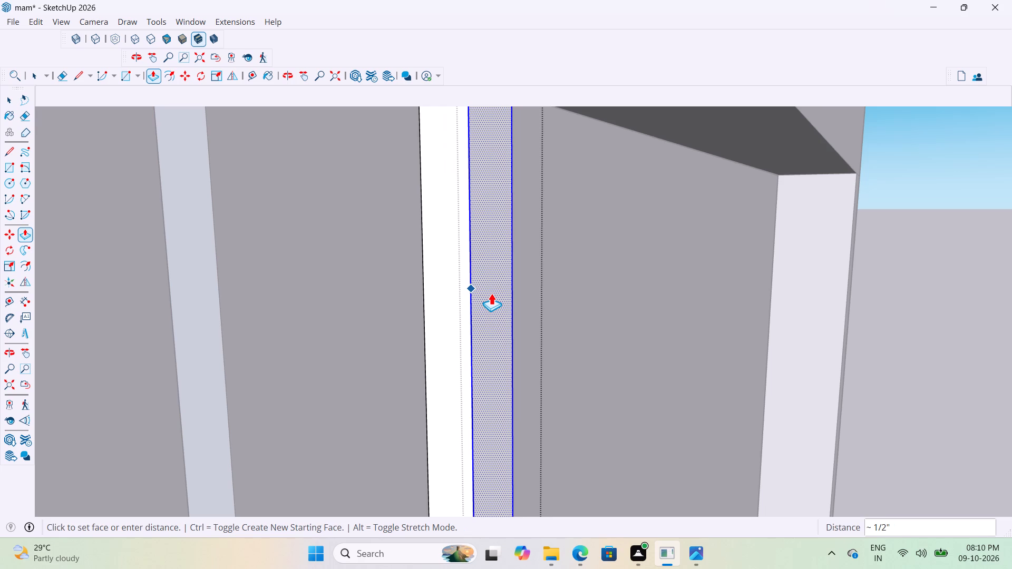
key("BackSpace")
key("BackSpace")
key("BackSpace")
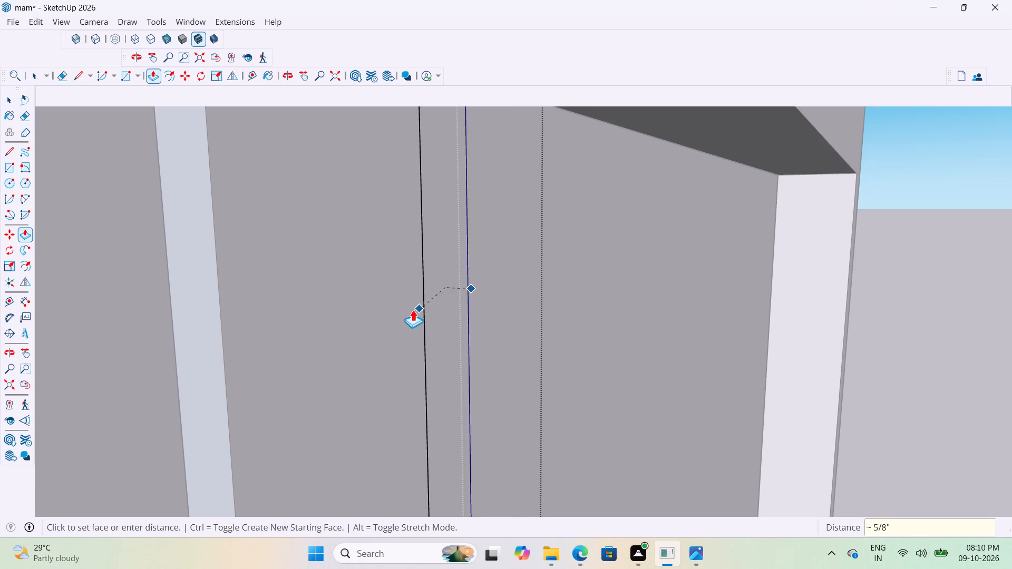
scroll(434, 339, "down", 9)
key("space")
Push/Pull the vertical strip's front face outward by 0.4" and close the strip's group.
scroll(436, 319, "up", 6)
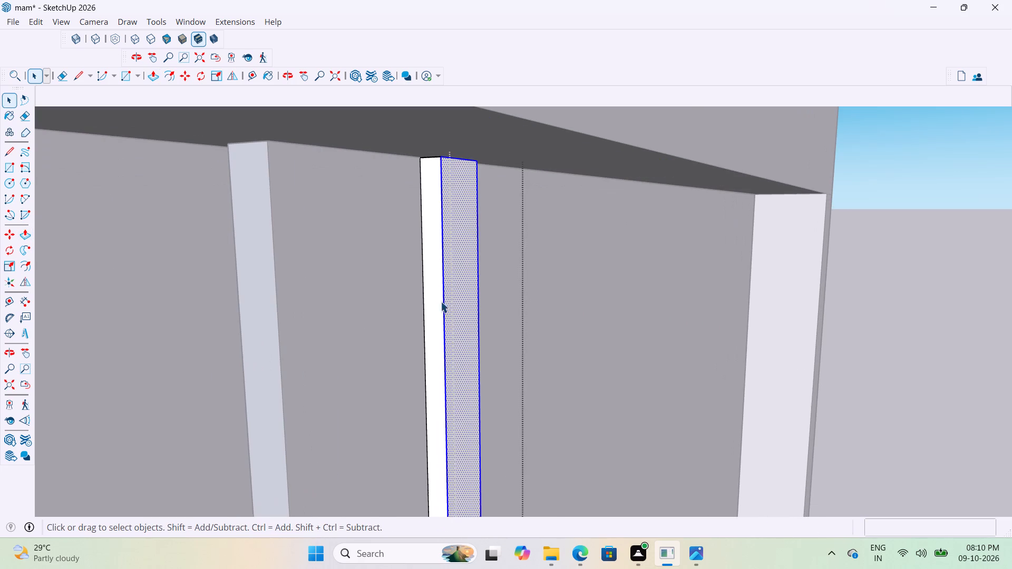
key("p")
left_click(460, 318)
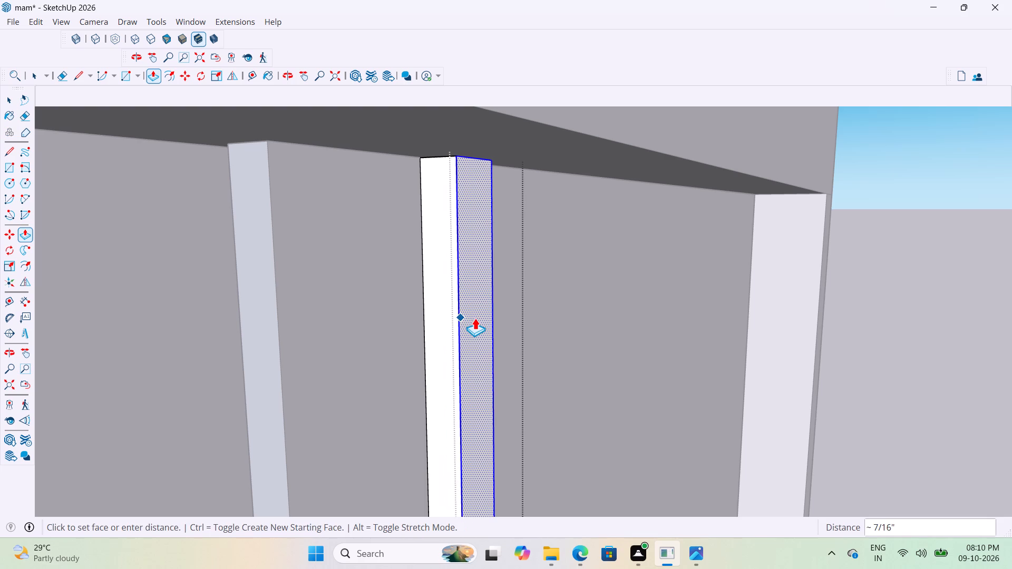
key("BackSpace")
type("0.")
type("4\"")
key("Return")
scroll(475, 318, "down", 20)
scroll(475, 318, "down", 3)
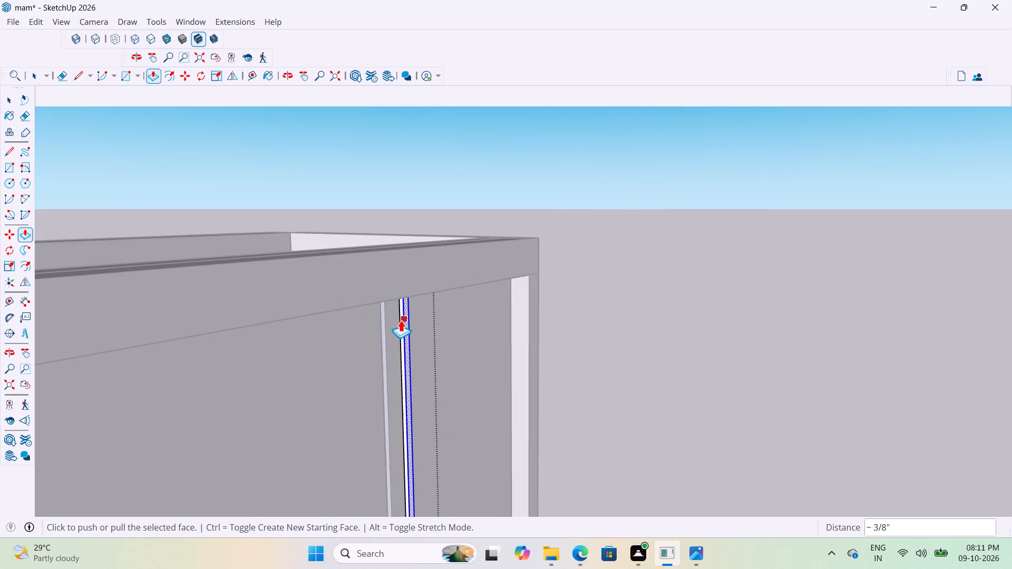
scroll(401, 320, "down", 5)
key("space")
left_click(567, 351)
scroll(339, 302, "up", 11)
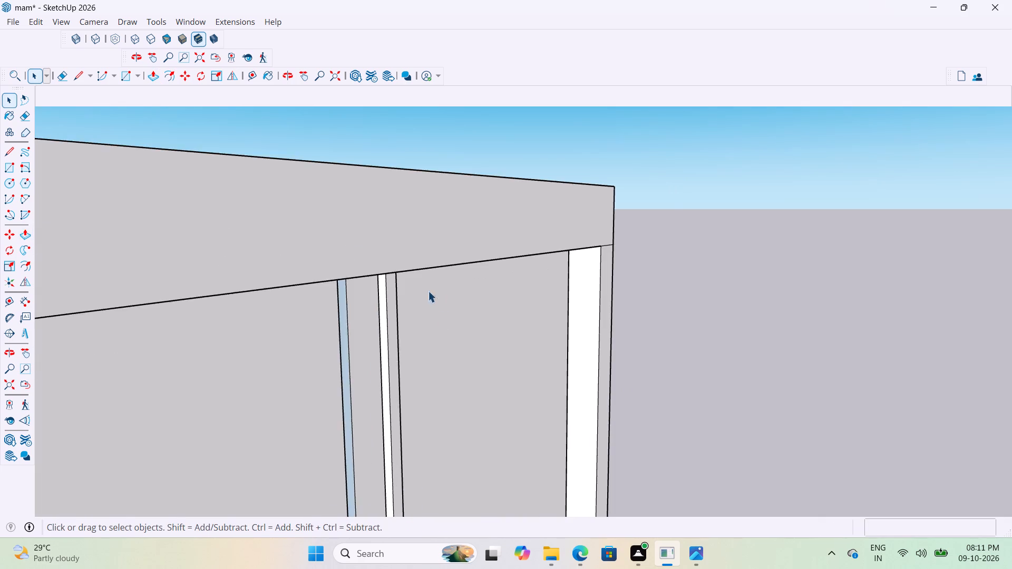
Copy the thickened strip 5" along the underside of the top band toward the tower's outer corner.
middle_click_drag(421, 285, 283, 246)
scroll(310, 257, "up", 7)
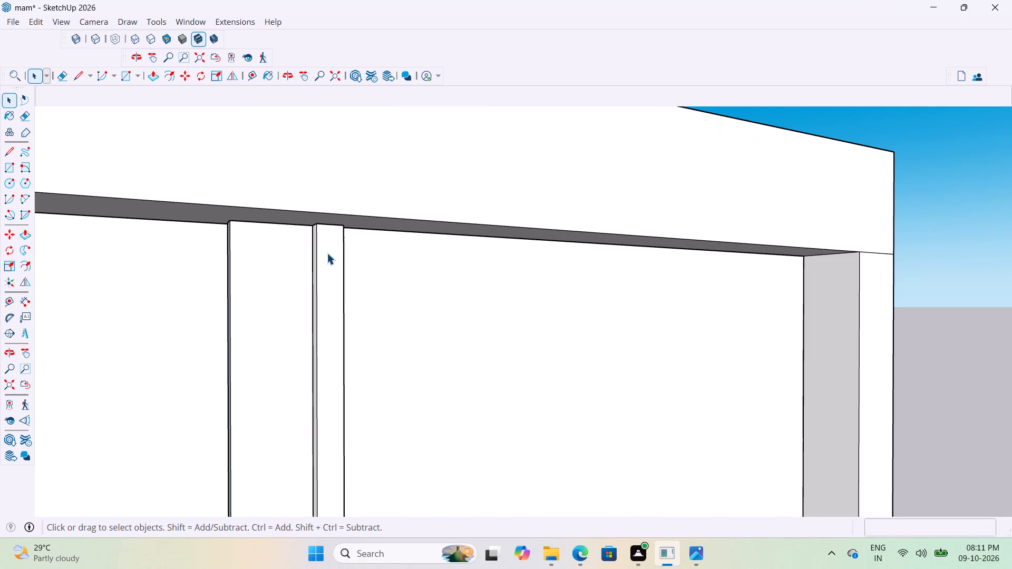
left_click(327, 253)
key("m")
scroll(325, 231, "up", 2)
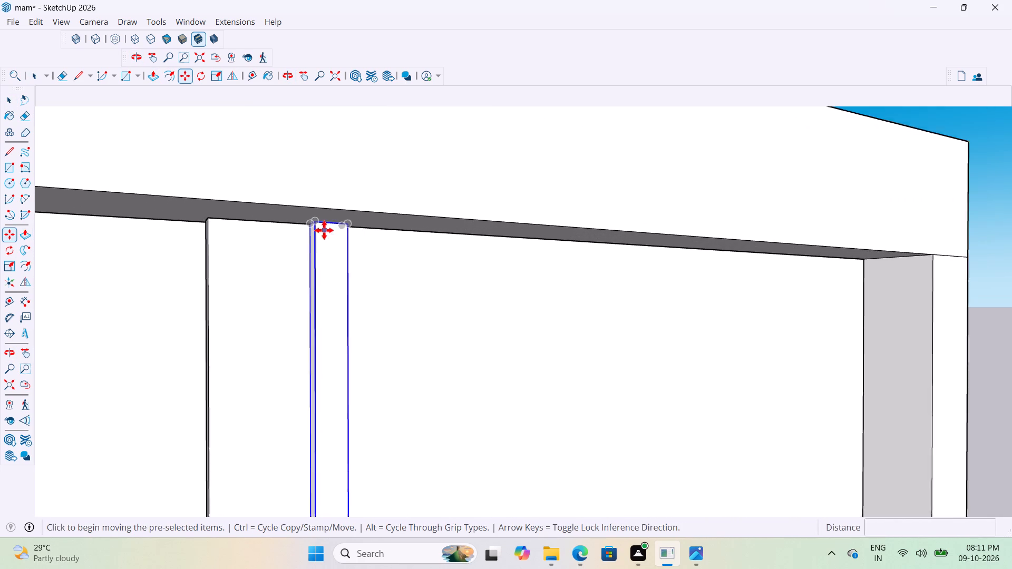
scroll(324, 230, "up", 4)
middle_click_drag(336, 217, 456, 225)
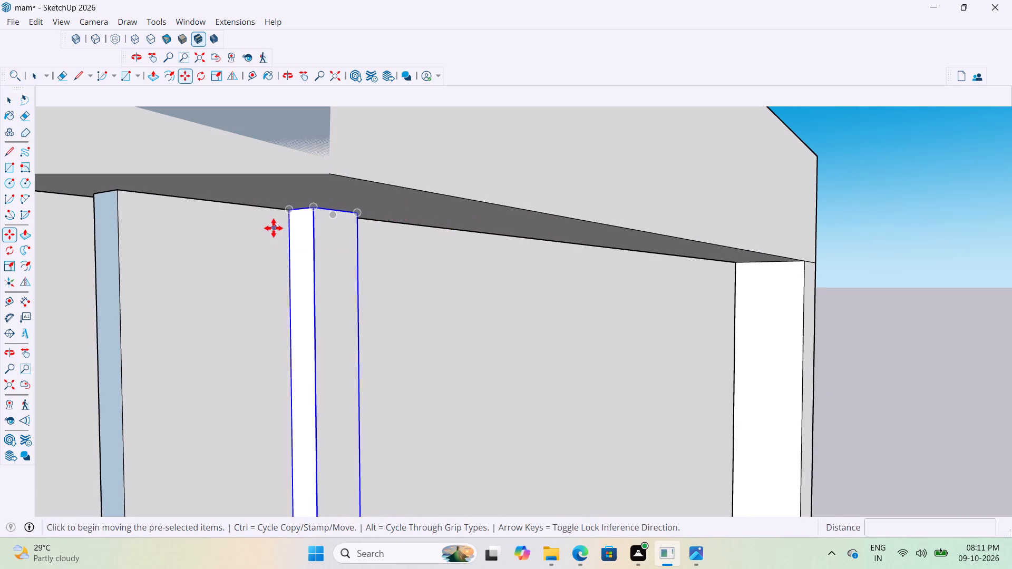
left_click(290, 210)
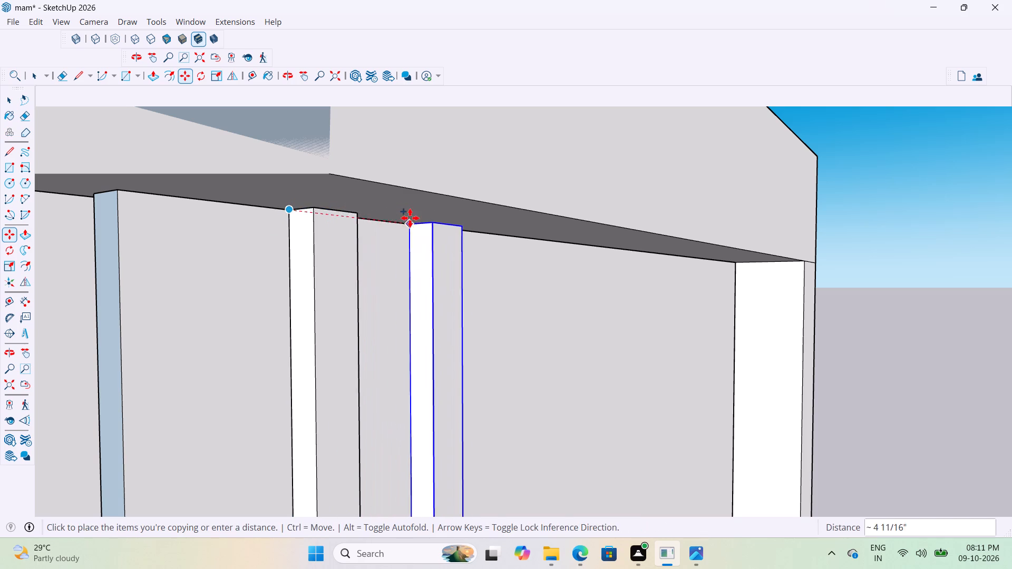
middle_click_drag(410, 218, 270, 250)
scroll(468, 195, "up", 1)
middle_click_drag(494, 229, 500, 182)
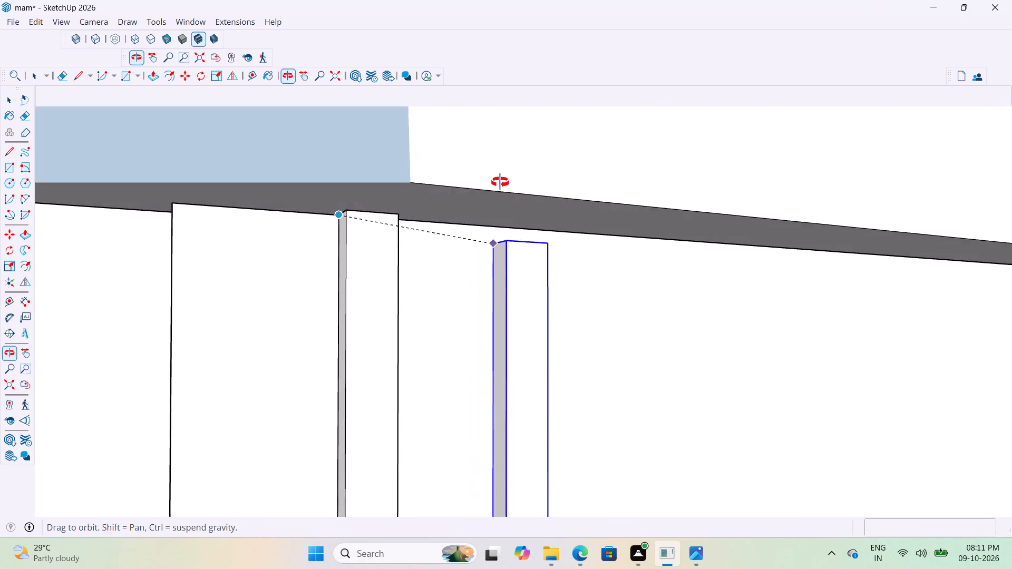
middle_click_drag(500, 182, 500, 181)
type("5\"")
key("Return")
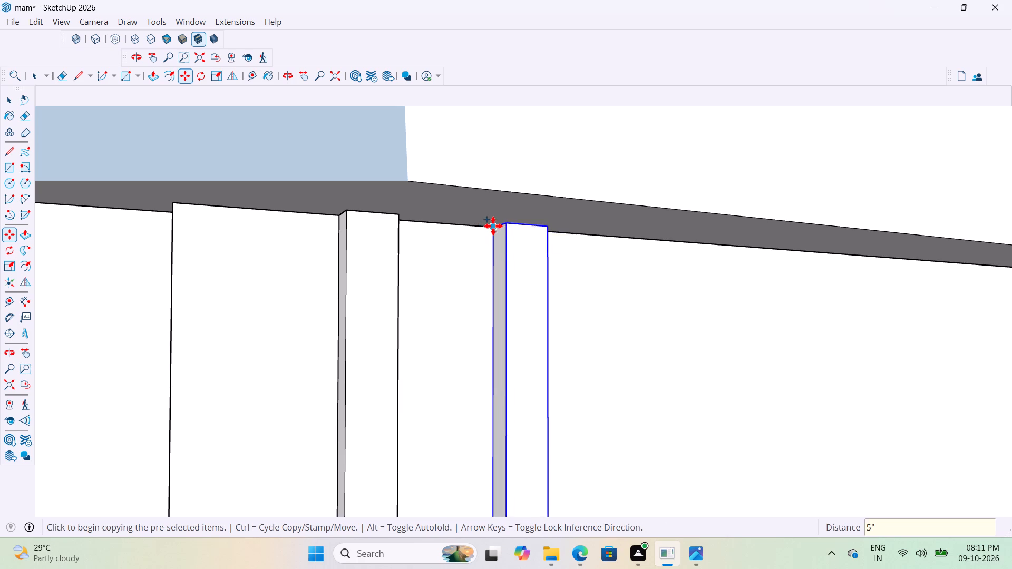
Copy the second strip another 5" along the band to add a third strip.
left_click(493, 226)
scroll(533, 227, "down", 15)
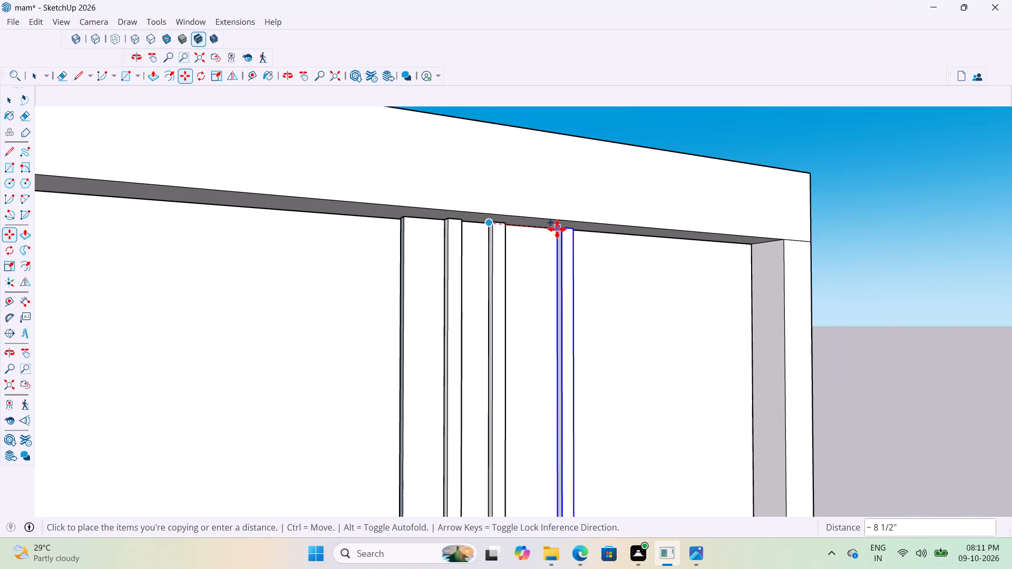
scroll(557, 229, "down", 13)
middle_click_drag(575, 234, 550, 264)
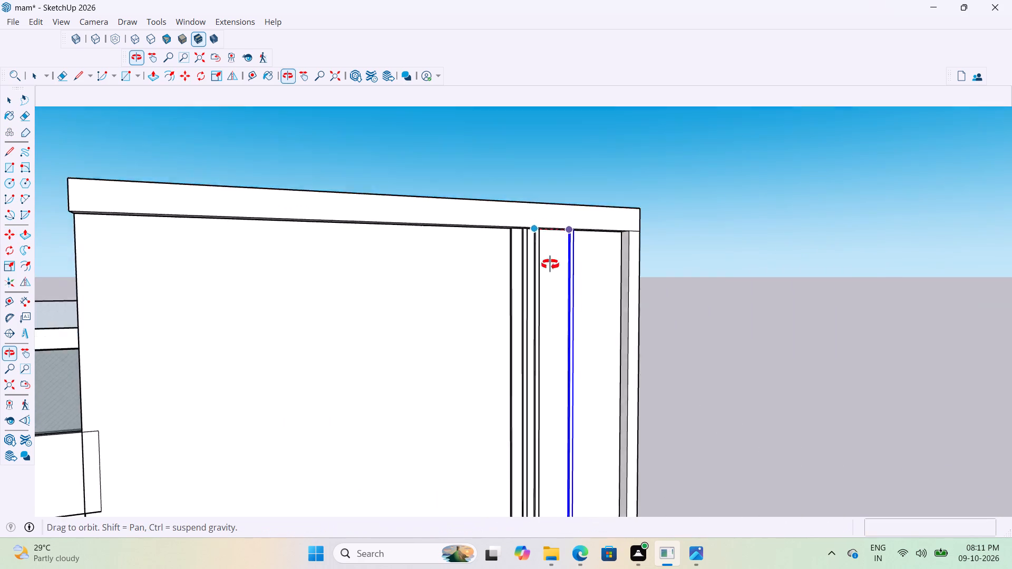
middle_click_drag(550, 264, 503, 301)
scroll(510, 266, "down", 12)
scroll(543, 249, "up", 7)
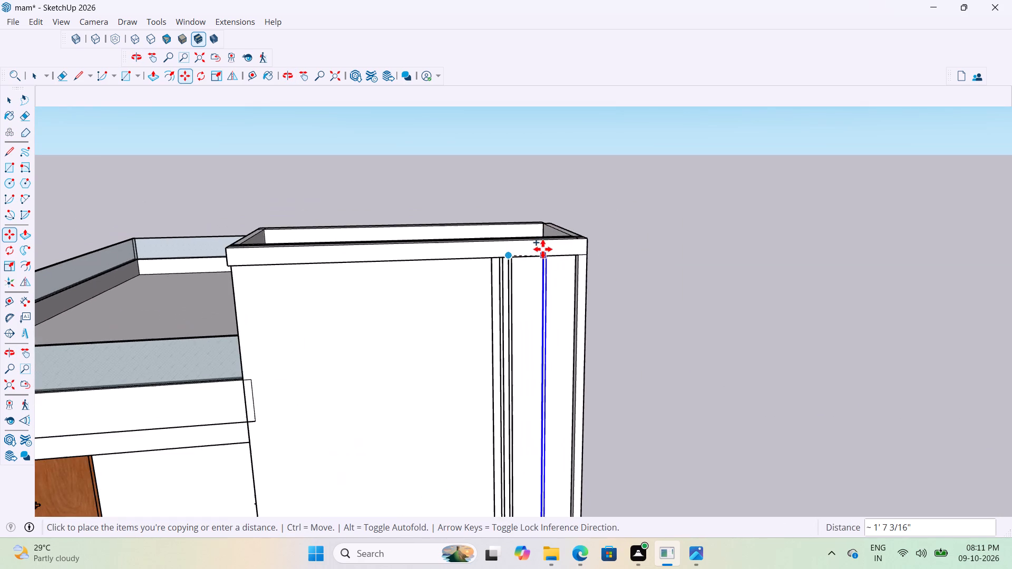
scroll(532, 281, "up", 20)
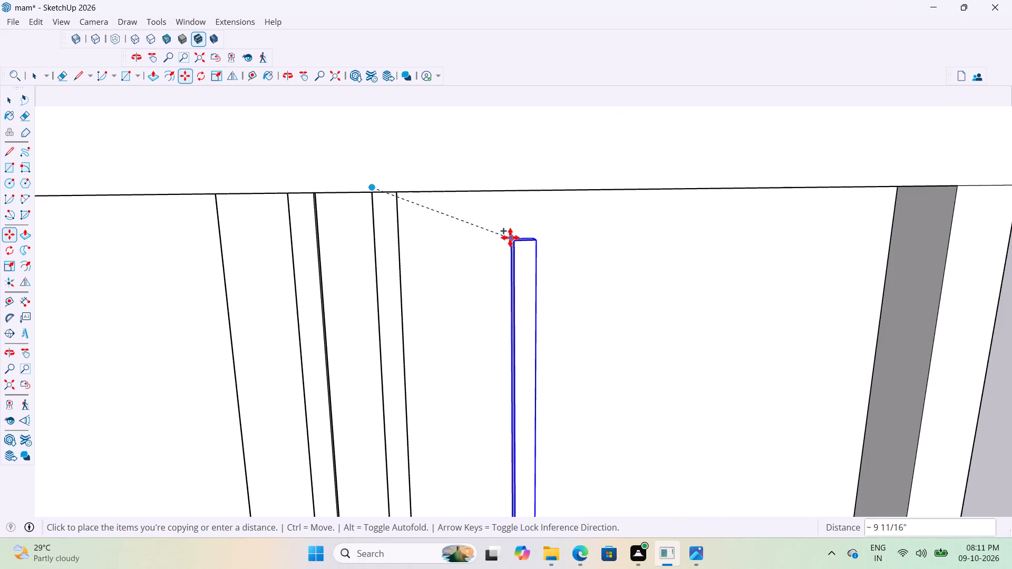
scroll(495, 229, "down", 5)
scroll(423, 256, "up", 3)
middle_click_drag(454, 237, 562, 181)
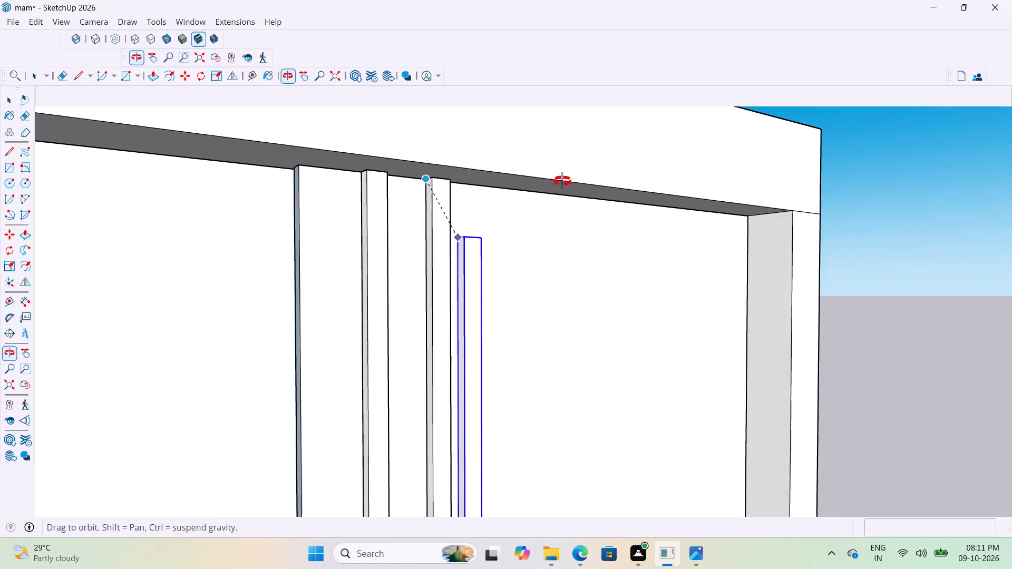
middle_click_drag(562, 181, 566, 181)
scroll(523, 190, "up", 2)
scroll(469, 198, "up", 2)
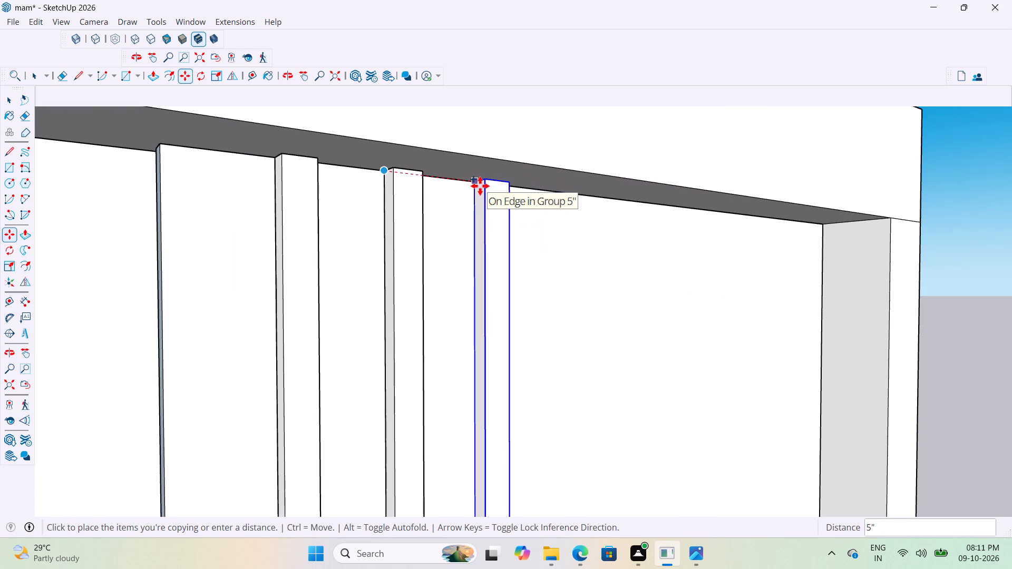
type("5\"")
key("Return")
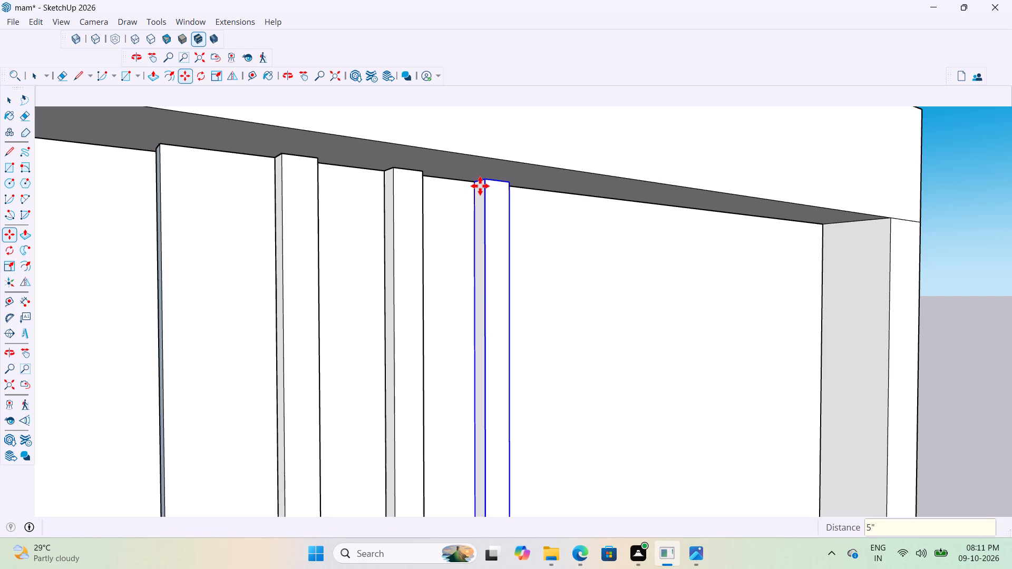
Add a fourth and a fifth strip toward the outer corner, each copied 5" from the preceding one.
scroll(462, 173, "up", 7)
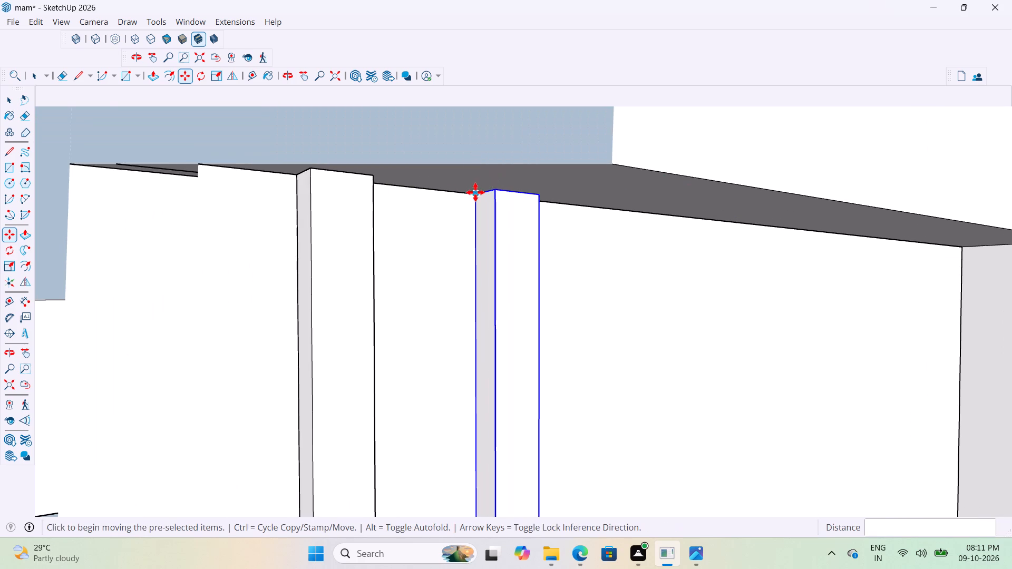
left_click(475, 192)
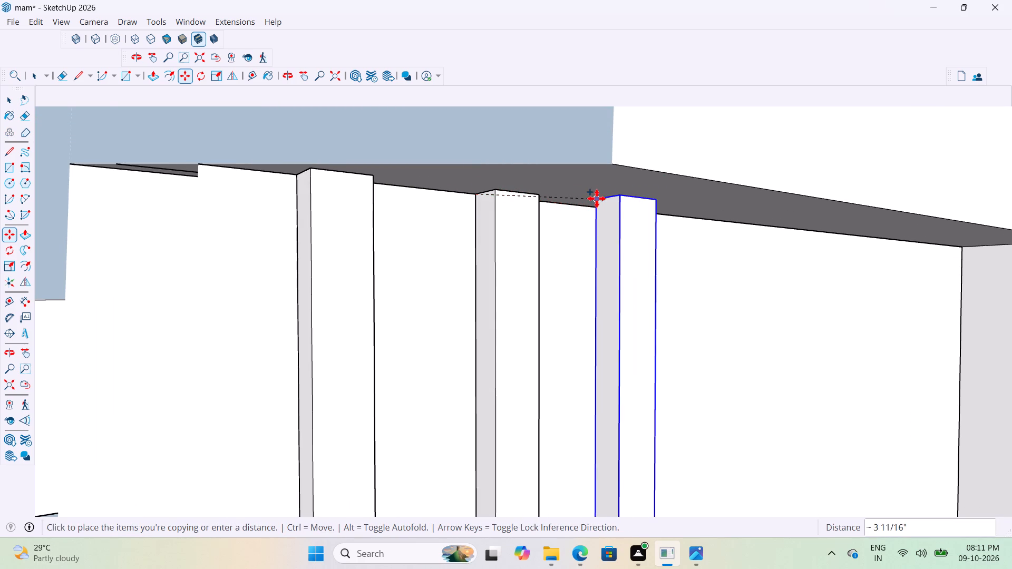
type("5\"")
key("Return")
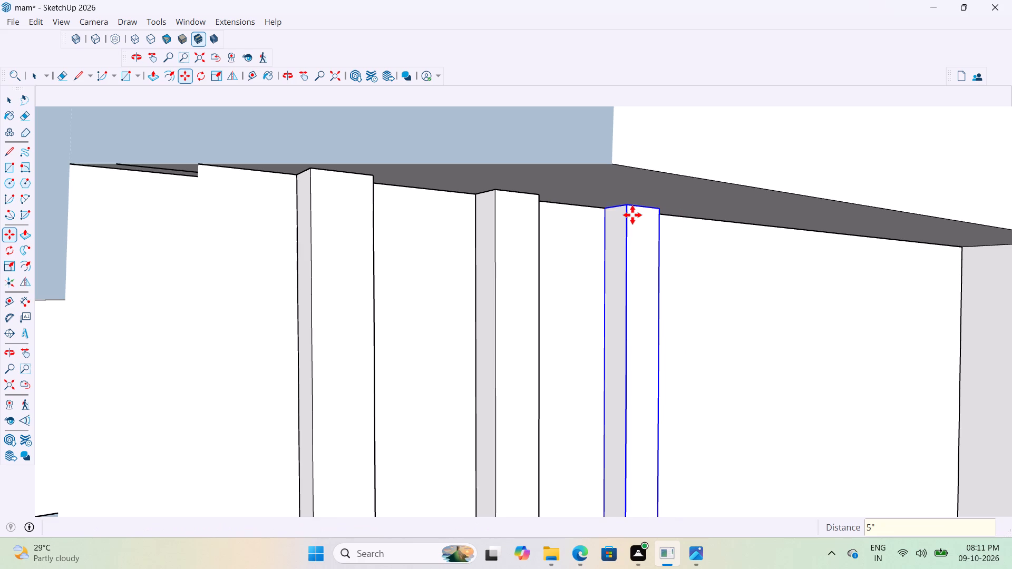
scroll(636, 195, "up", 3)
scroll(545, 267, "down", 3)
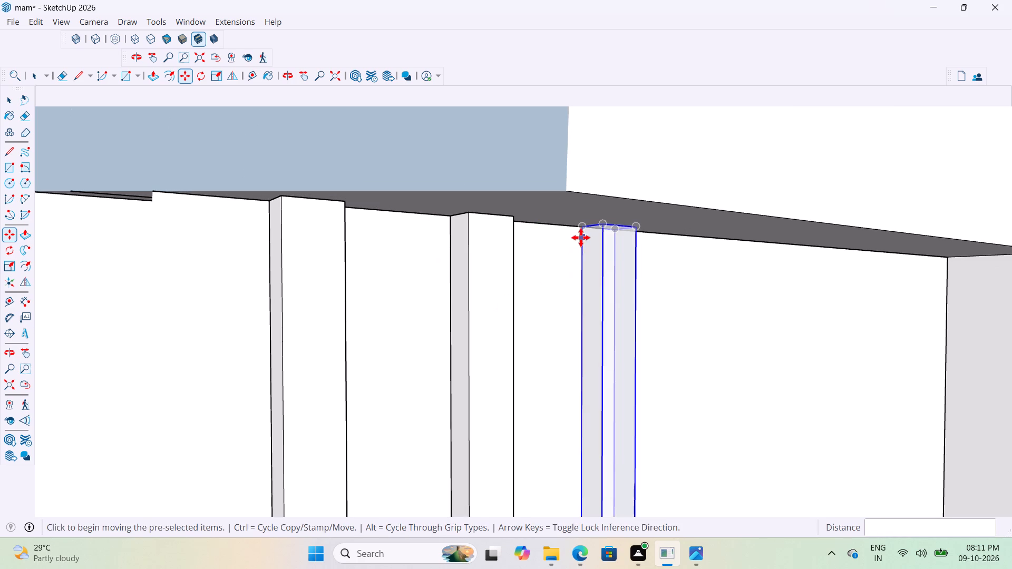
left_click(582, 228)
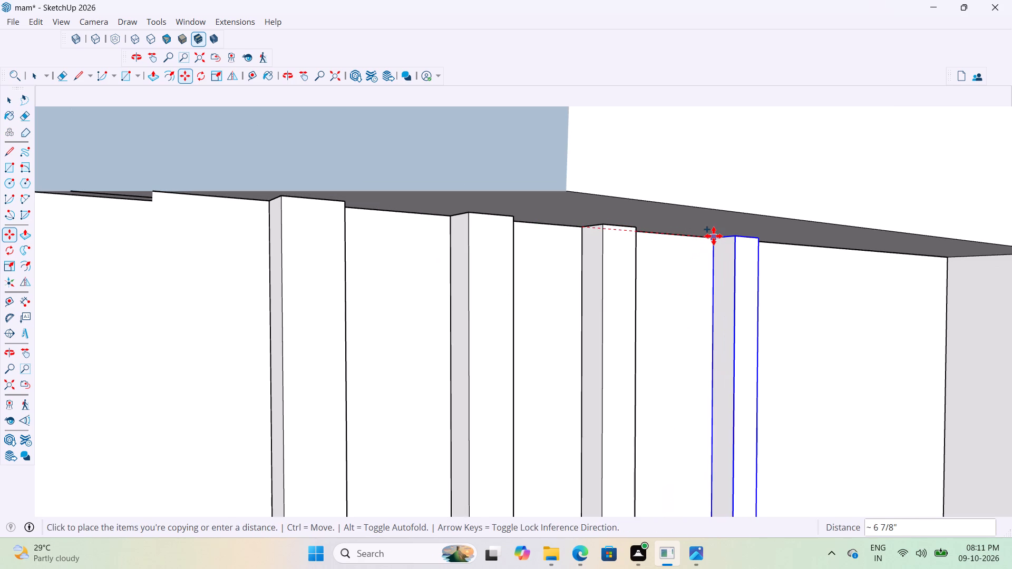
type("5\"")
key("Return")
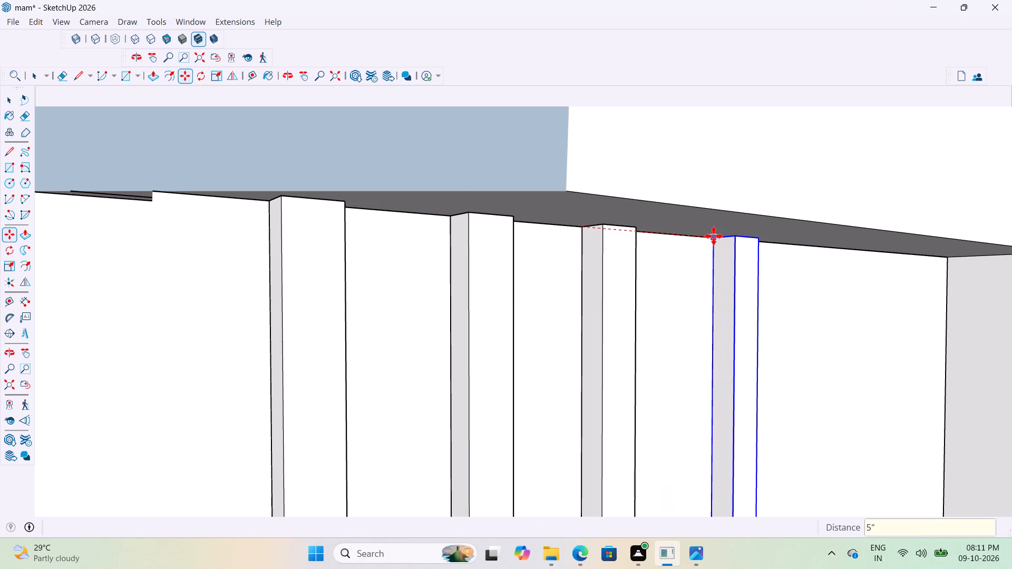
Copy the fifth strip 5" farther toward the outer corner to add a sixth strip.
scroll(714, 236, "up", 4)
middle_click_drag(682, 240, 599, 256)
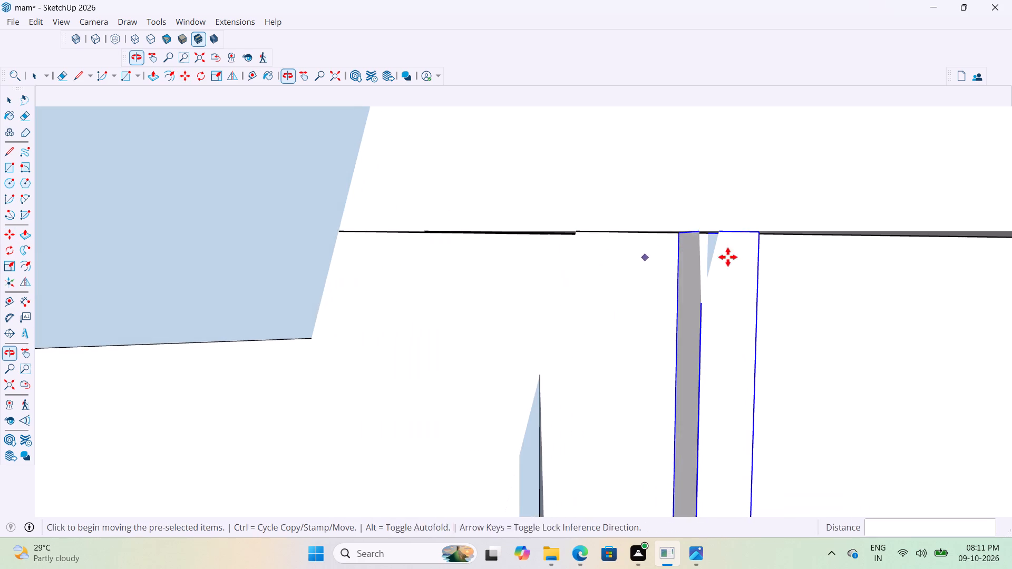
scroll(548, 304, "down", 11)
middle_click_drag(630, 338, 625, 282)
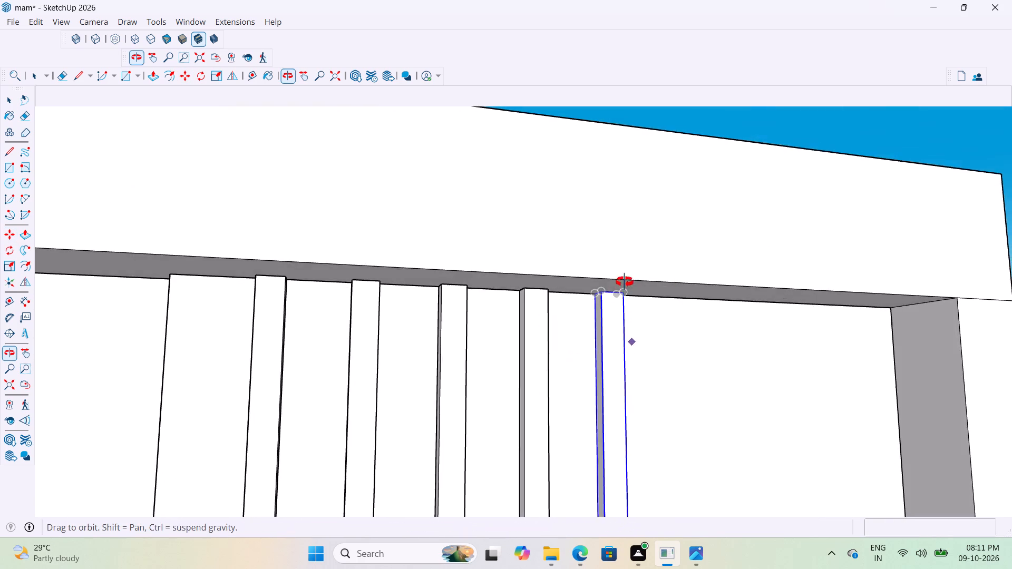
middle_click_drag(625, 282, 627, 270)
scroll(598, 302, "up", 10)
scroll(601, 283, "down", 4)
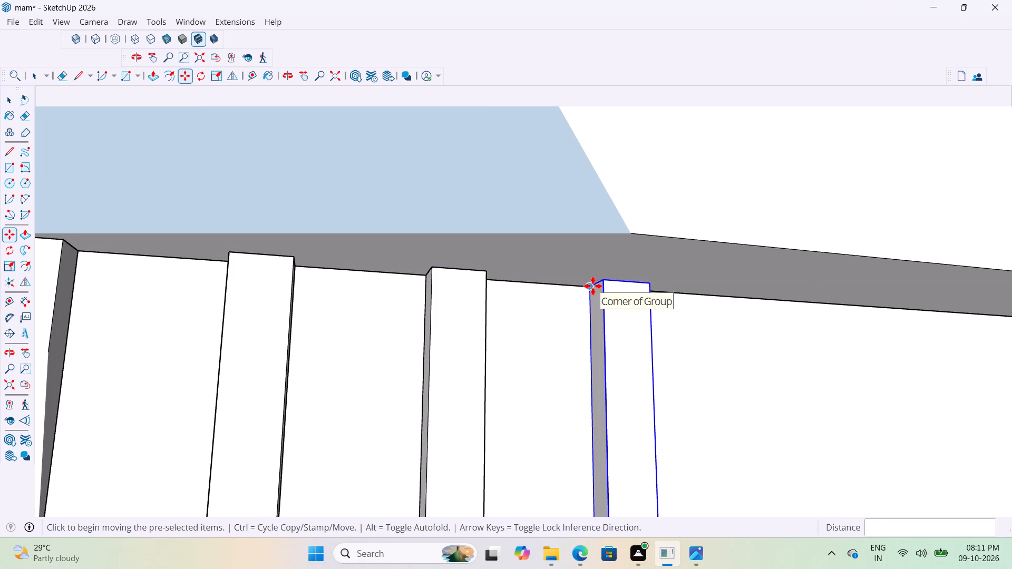
left_click(590, 287)
type("5\"")
key("Return")
Copy the sixth strip 5" farther toward the outer corner to add a seventh strip.
scroll(732, 300, "down", 8)
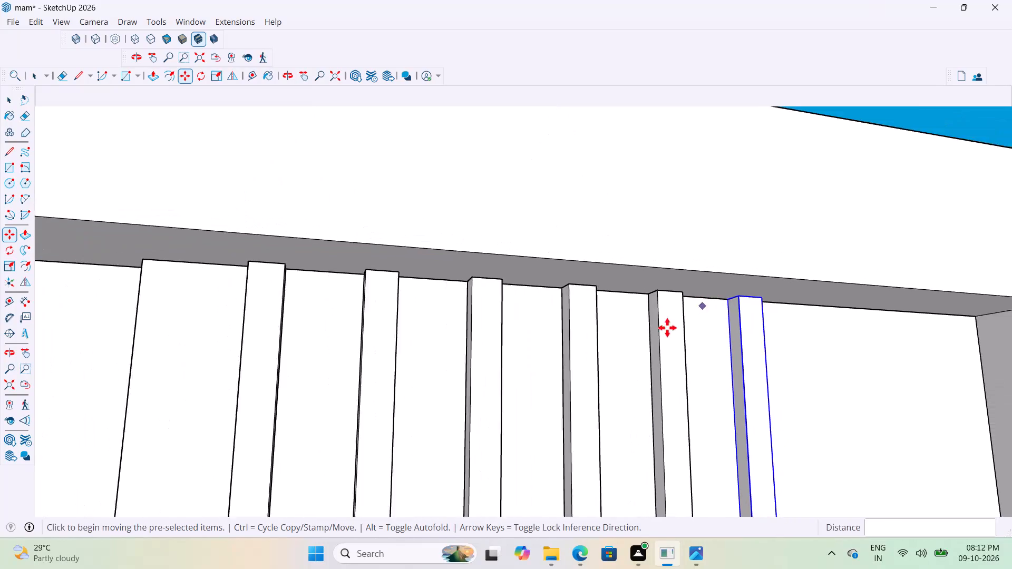
scroll(667, 328, "down", 7)
middle_click_drag(733, 369, 671, 386)
scroll(717, 317, "up", 5)
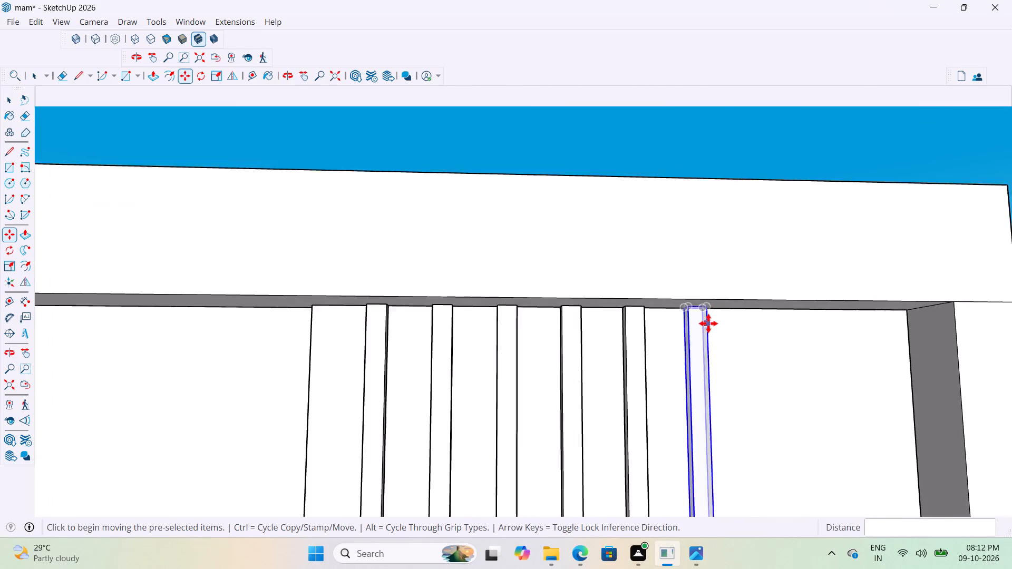
scroll(708, 323, "up", 4)
middle_click_drag(714, 311, 794, 271)
scroll(654, 322, "up", 7, "ctrl")
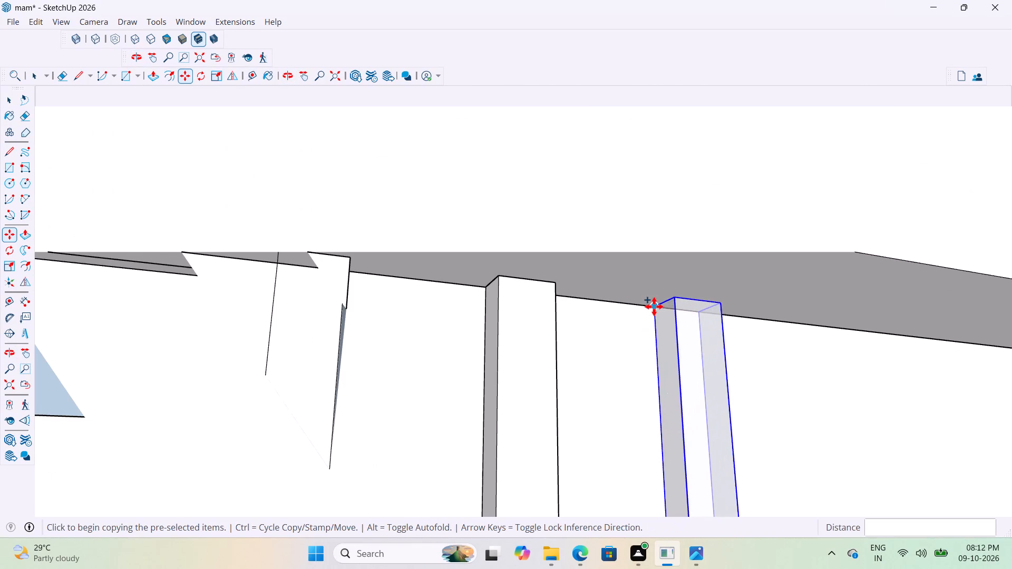
left_click(654, 307)
type("5\"")
key("Return")
scroll(779, 318, "down", 9)
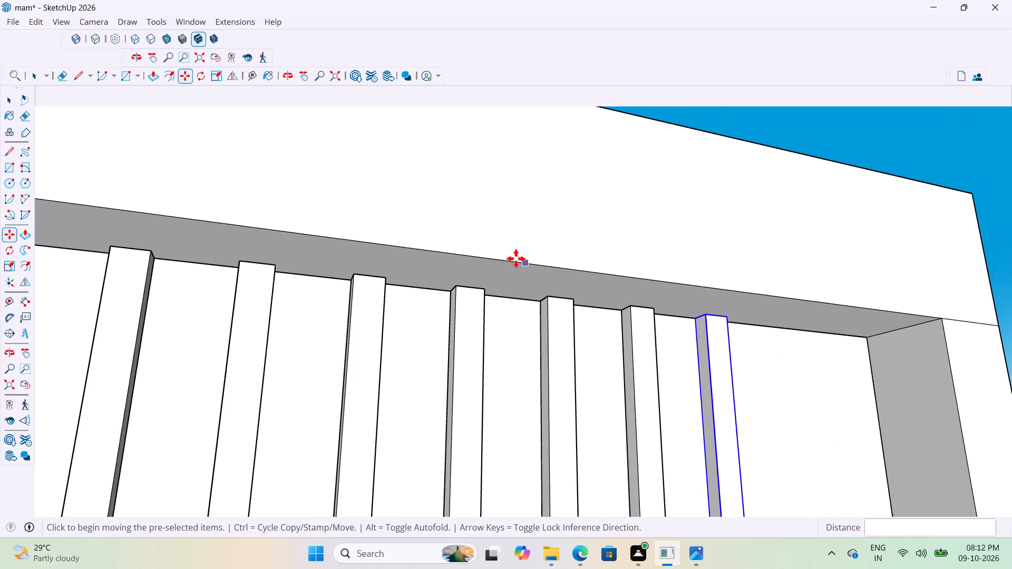
Copy the seventh strip 5" farther toward the outer corner to add an eighth strip.
scroll(516, 259, "down", 4)
middle_click_drag(732, 328, 707, 303)
scroll(643, 319, "up", 6)
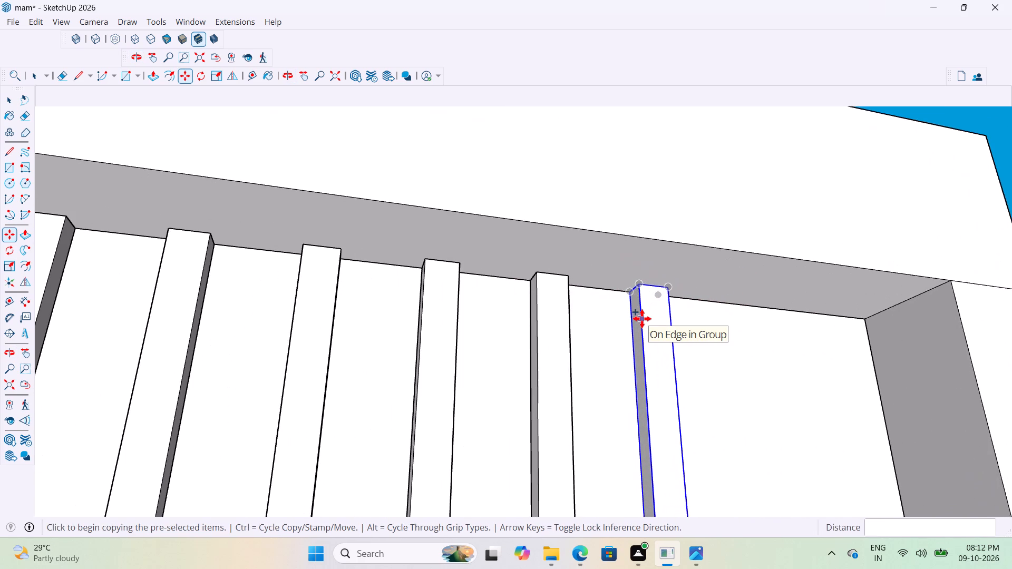
scroll(617, 300, "up", 4)
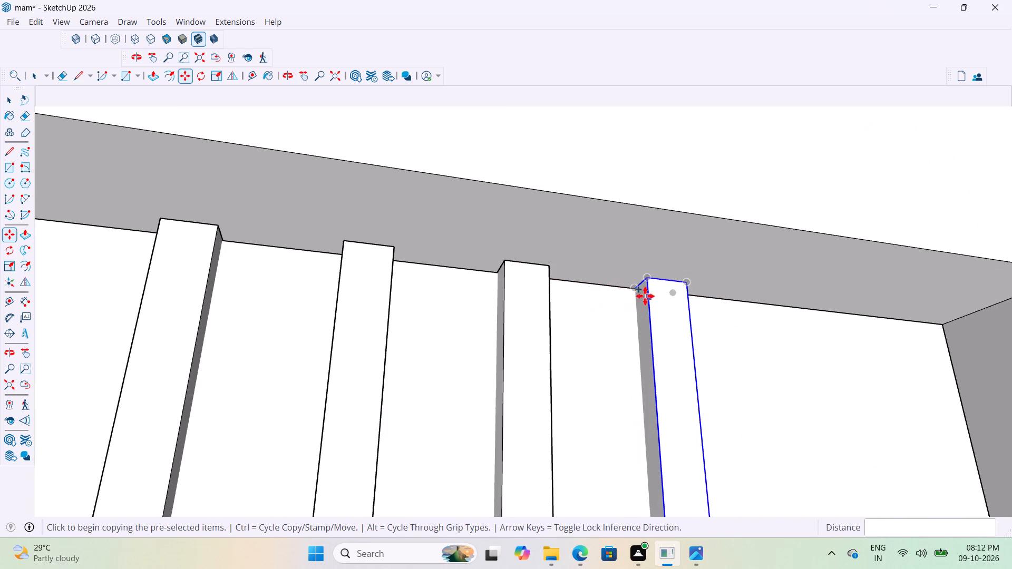
scroll(645, 296, "up", 1)
left_click(629, 290)
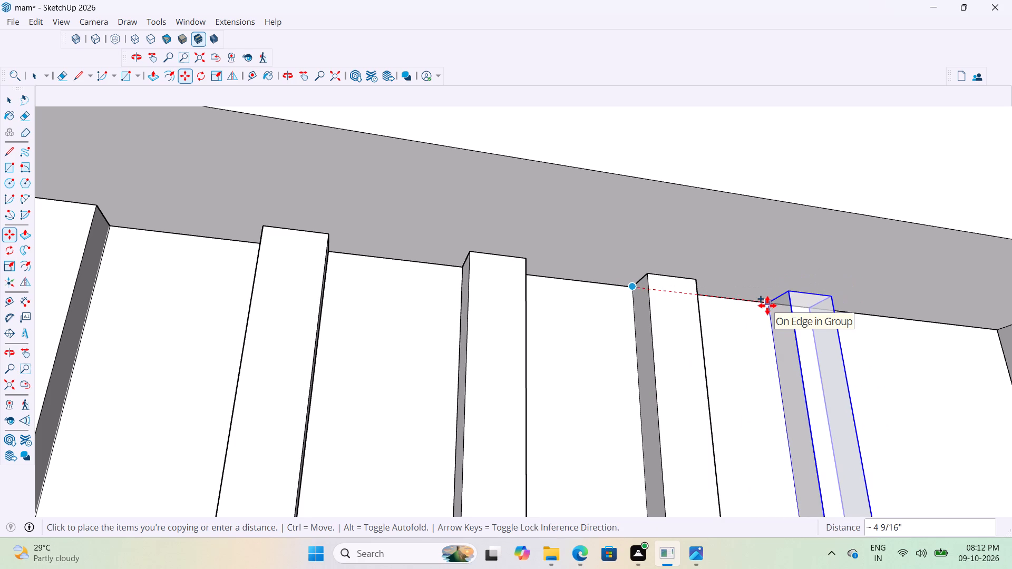
type("5\"")
key("Return")
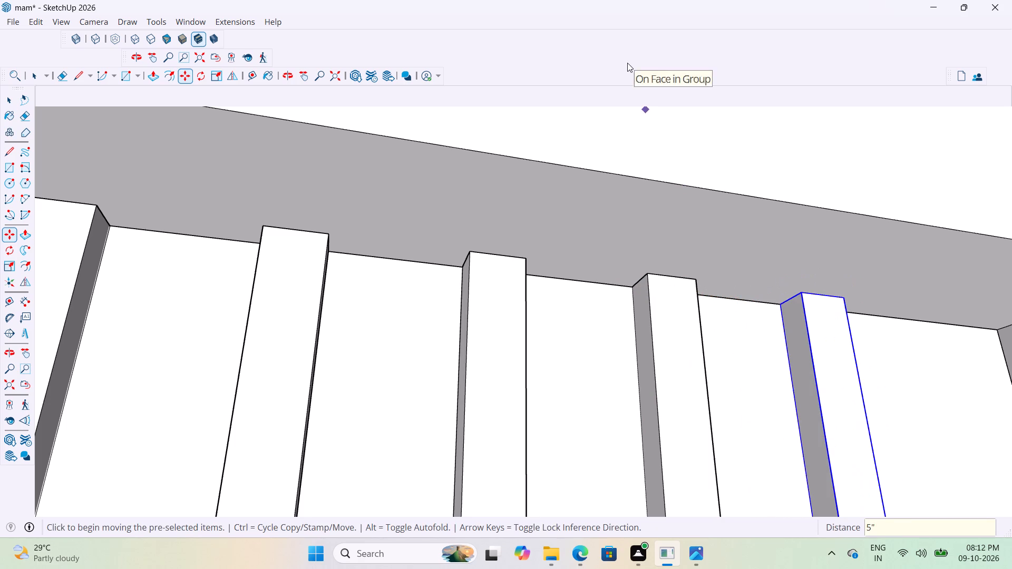
scroll(650, 280, "down", 6)
scroll(556, 274, "down", 19)
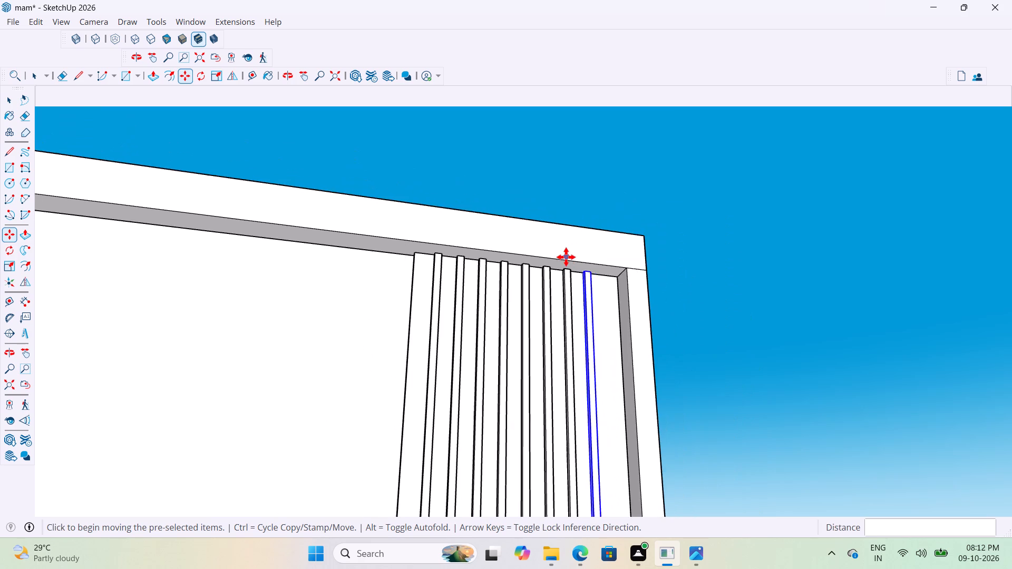
scroll(566, 257, "down", 4)
middle_click_drag(599, 278, 523, 366)
key("space")
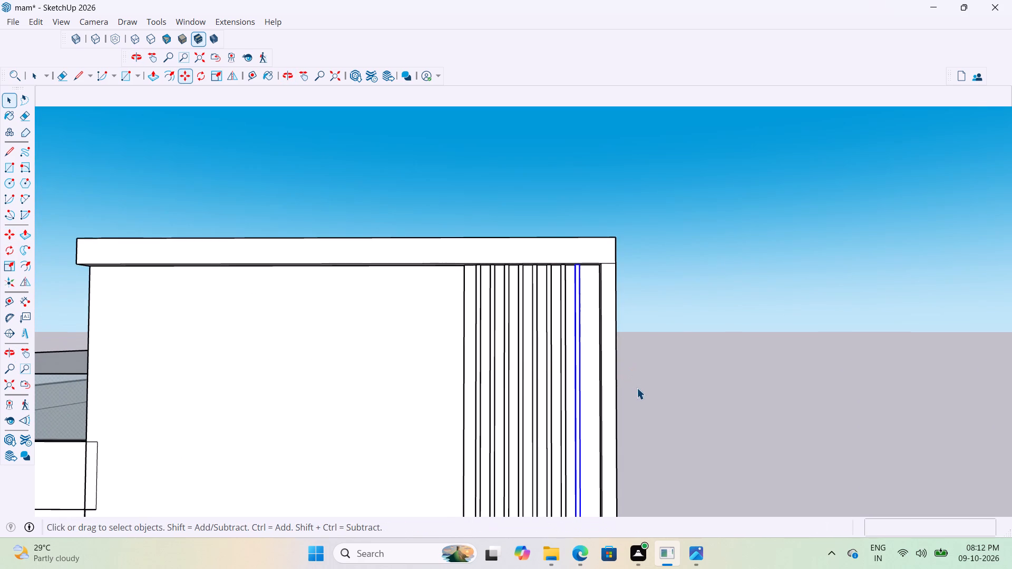
left_click(637, 387)
Measure the gaps at both ends of the strip row, from the last strip to the frame and from the band's inner edge to the first strip.
scroll(609, 340, "up", 7)
middle_click_drag(570, 218, 655, 206)
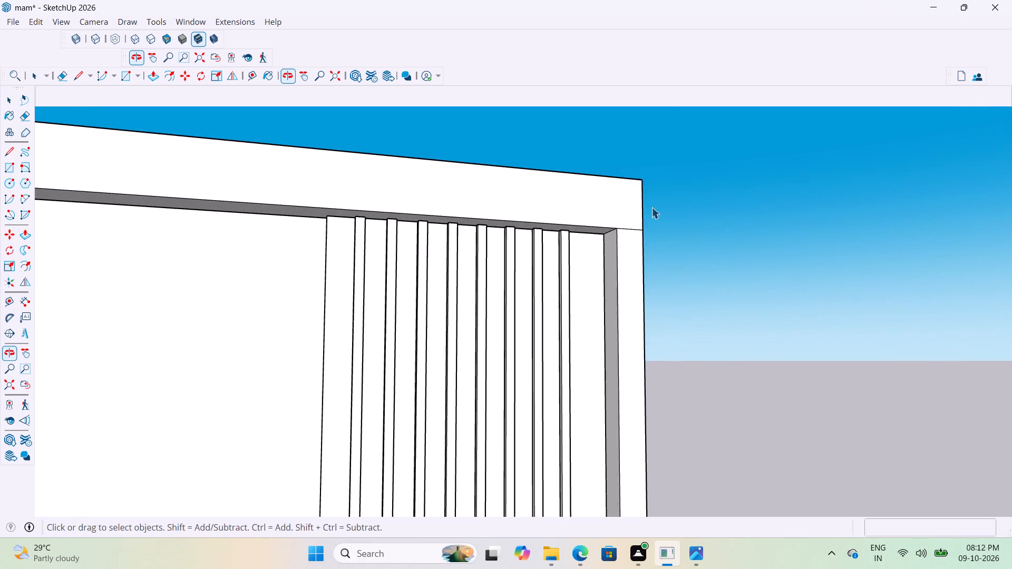
scroll(619, 253, "up", 7)
key("t")
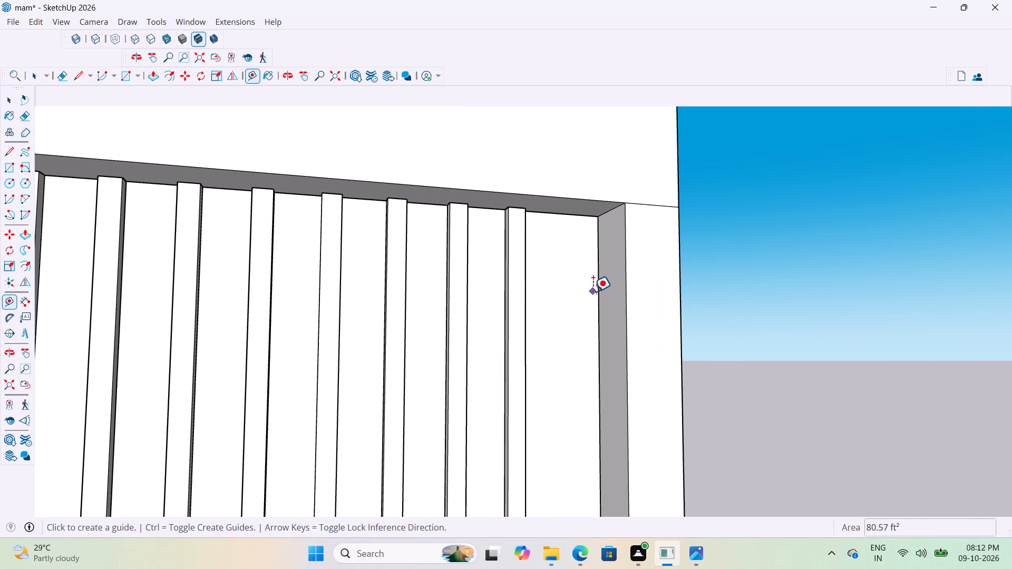
left_click(597, 294)
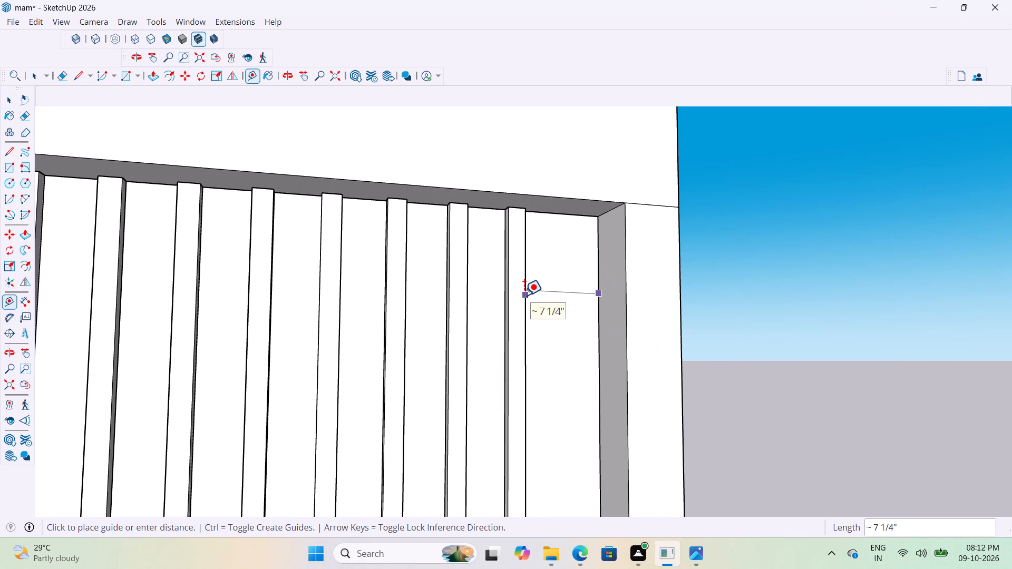
key("space")
scroll(566, 286, "down", 9)
scroll(391, 311, "up", 6)
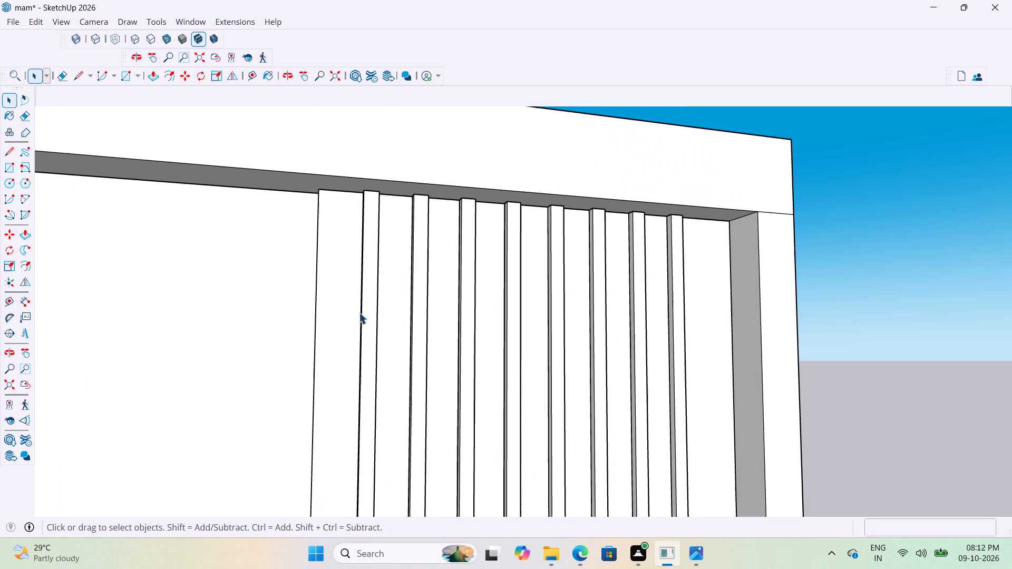
key("t")
left_click(318, 323)
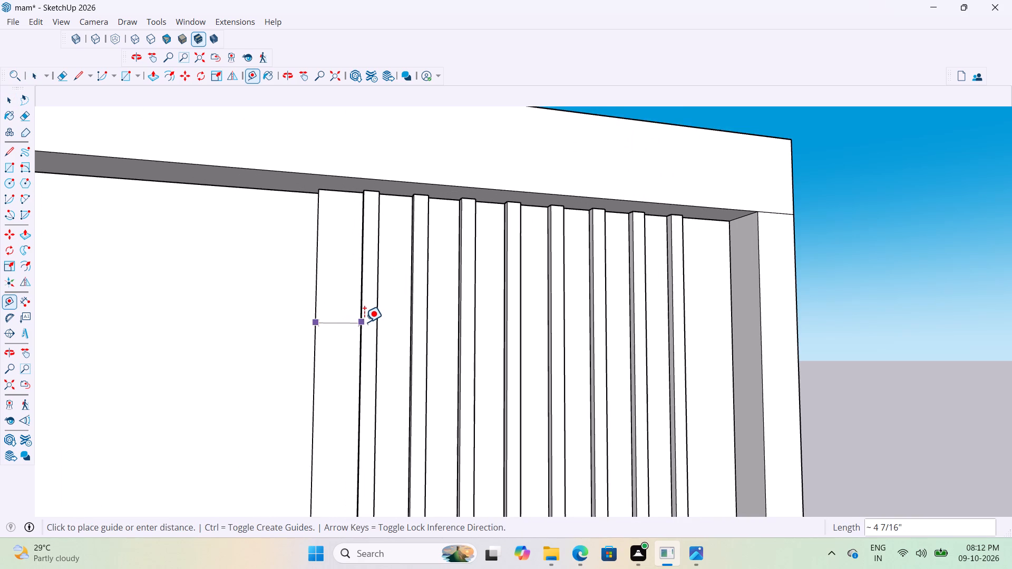
key("space")
scroll(326, 358, "down", 9)
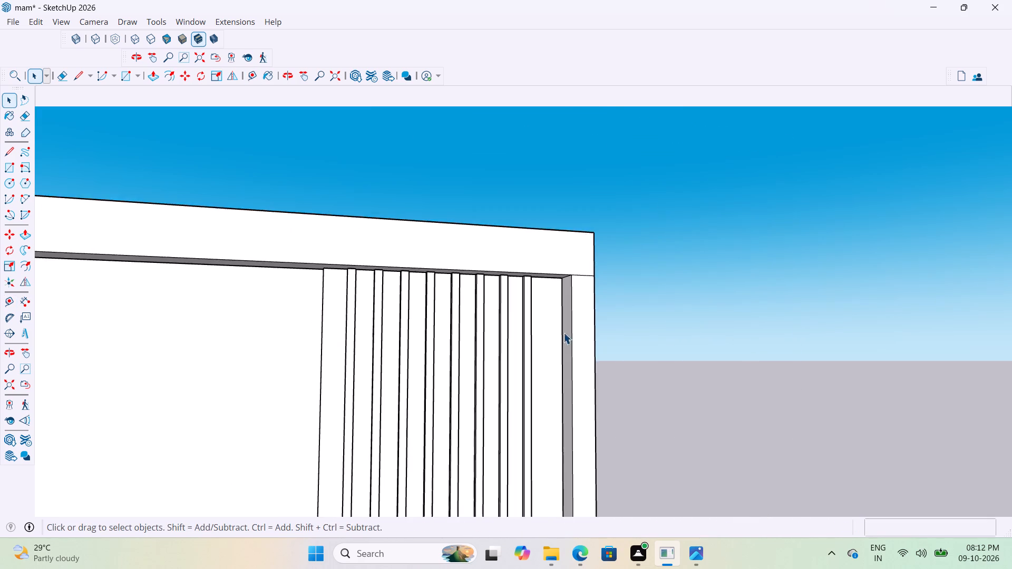
Examine the finished row of strips on the stair tower's front wall from several angles, together with the adjoining wall and balconies.
scroll(560, 327, "up", 2)
scroll(541, 302, "down", 4)
scroll(448, 239, "up", 7)
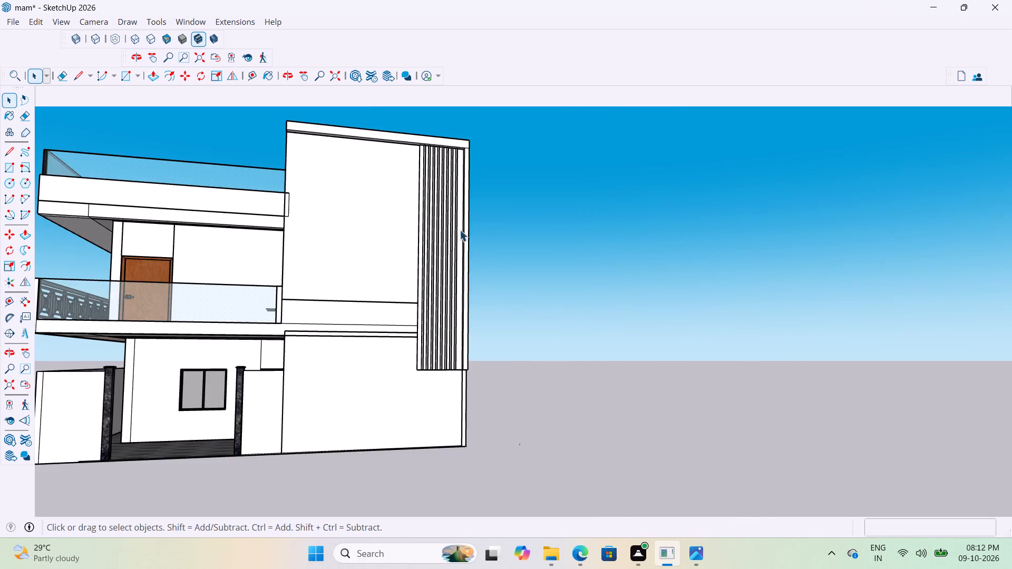
middle_click_drag(459, 235, 414, 311)
scroll(414, 311, "up", 8)
middle_click_drag(460, 201, 432, 312)
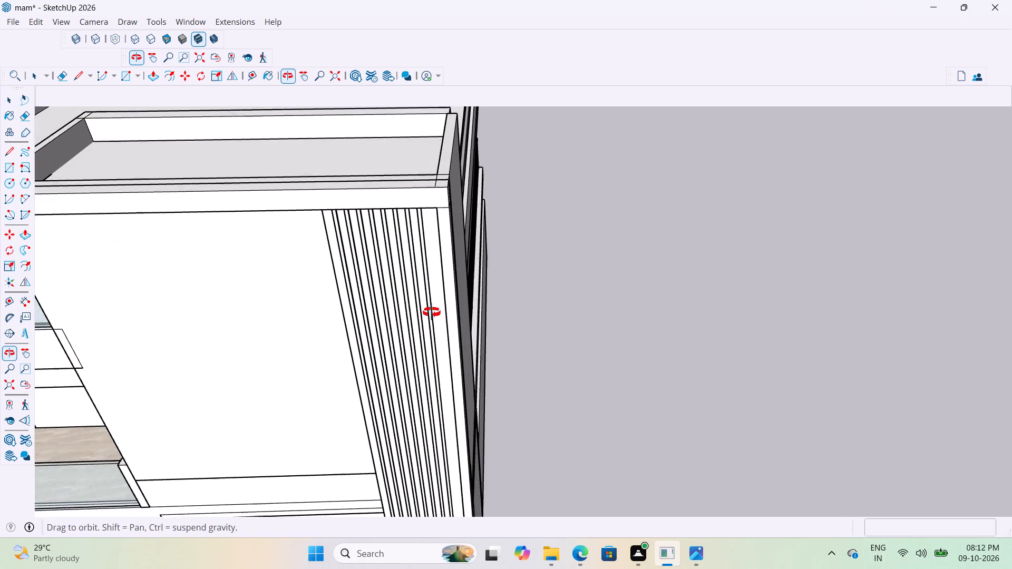
middle_click_drag(432, 312, 431, 313)
scroll(397, 259, "up", 7)
middle_click_drag(403, 193, 609, 123)
scroll(429, 230, "down", 3)
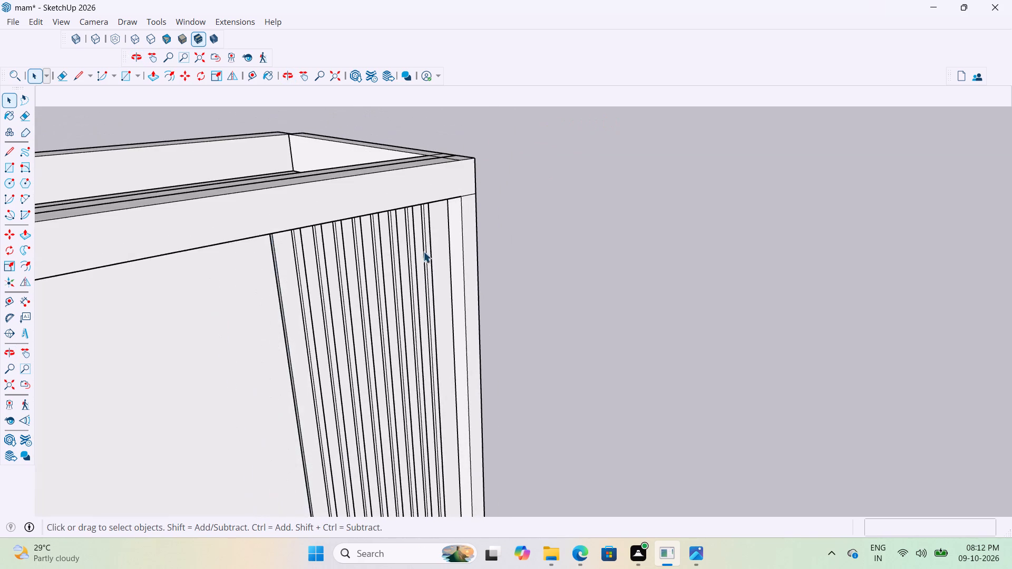
scroll(423, 251, "down", 6)
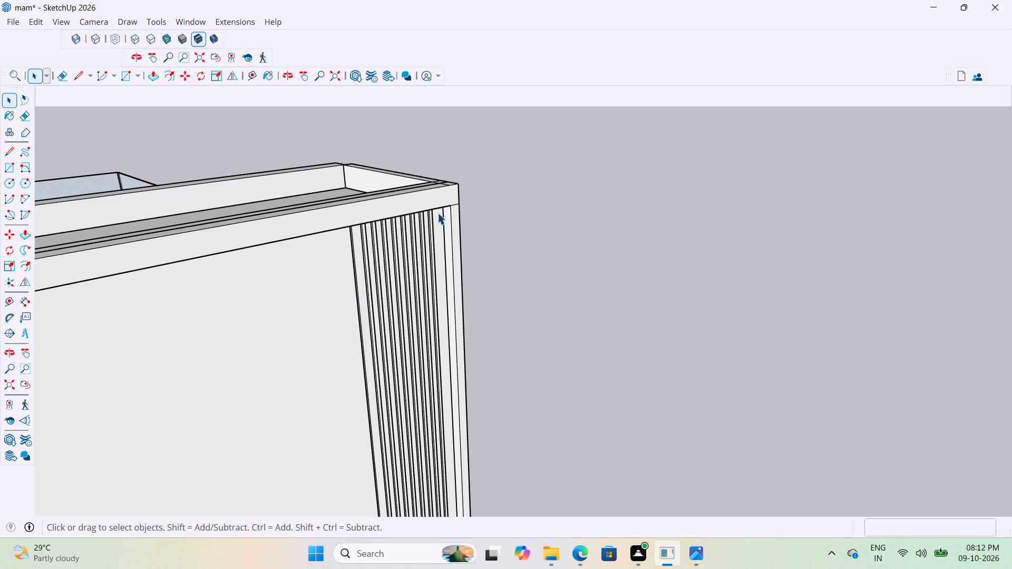
scroll(429, 214, "down", 11)
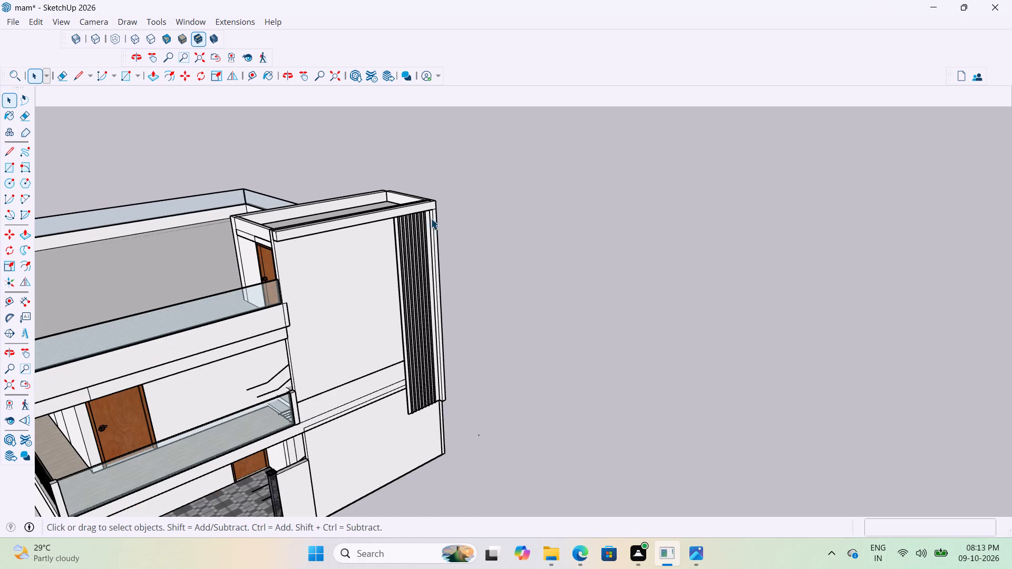
scroll(351, 228, "down", 3)
scroll(382, 282, "up", 3)
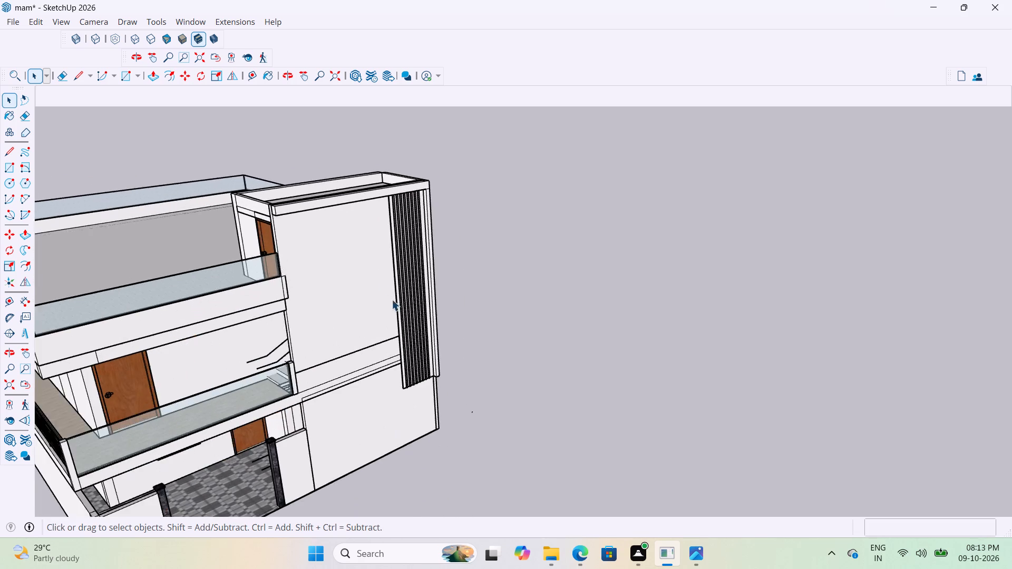
scroll(392, 299, "up", 2)
middle_click_drag(419, 335, 373, 327)
scroll(369, 324, "up", 1)
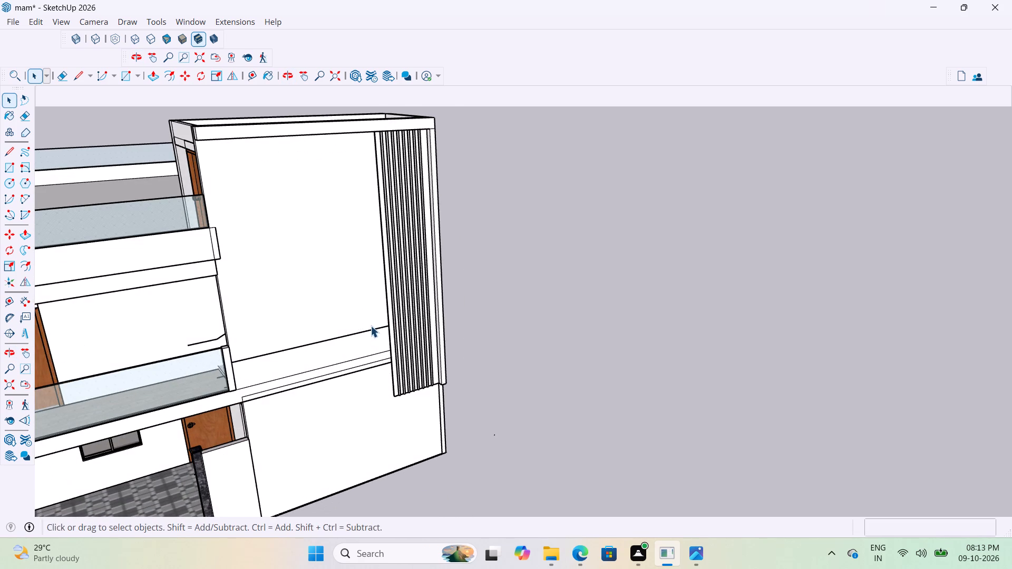
scroll(382, 345, "up", 3)
middle_click_drag(390, 320, 510, 280)
scroll(500, 281, "up", 1)
scroll(458, 301, "down", 2)
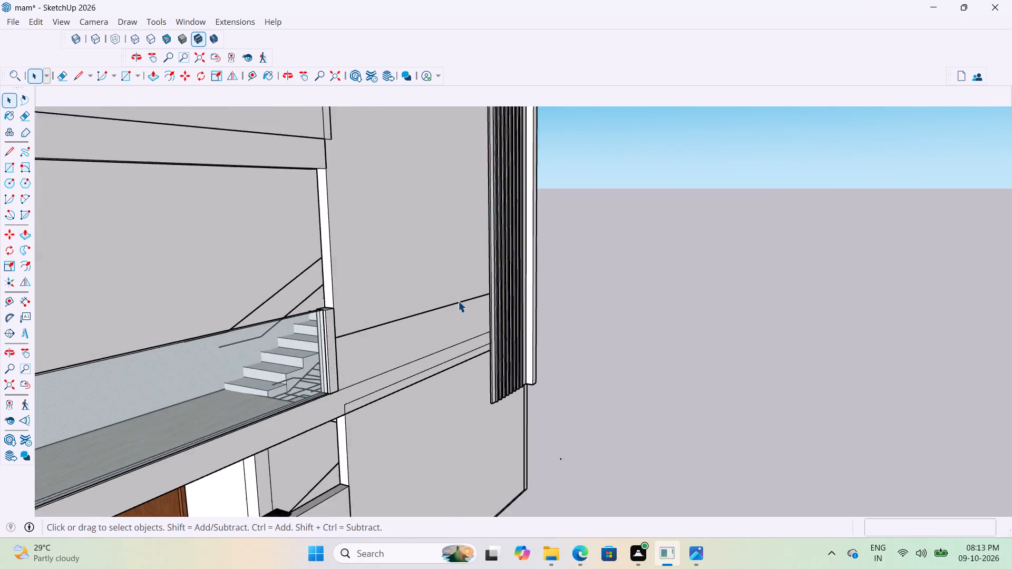
scroll(458, 301, "down", 5)
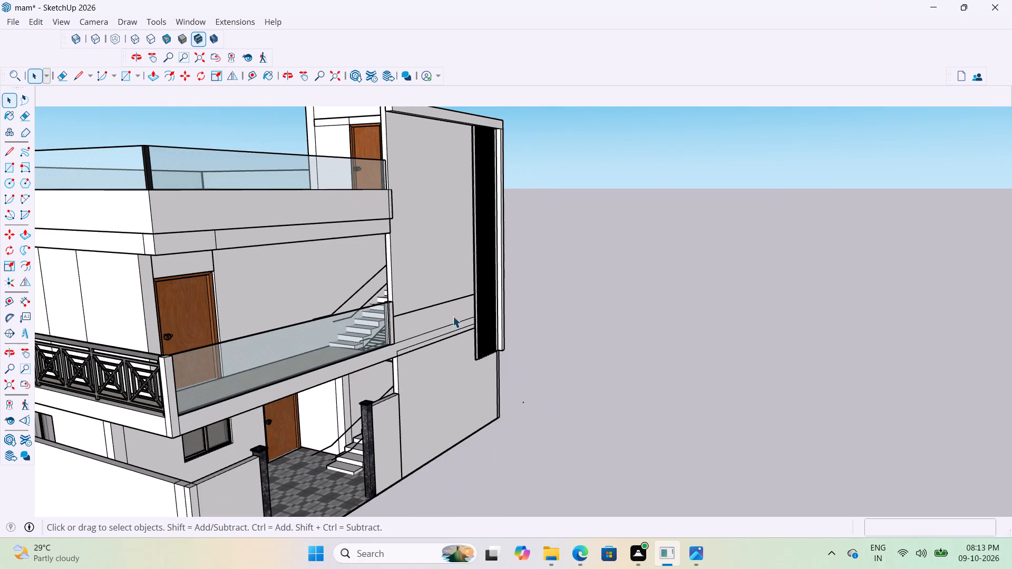
scroll(456, 319, "up", 2)
middle_click_drag(461, 316, 489, 300)
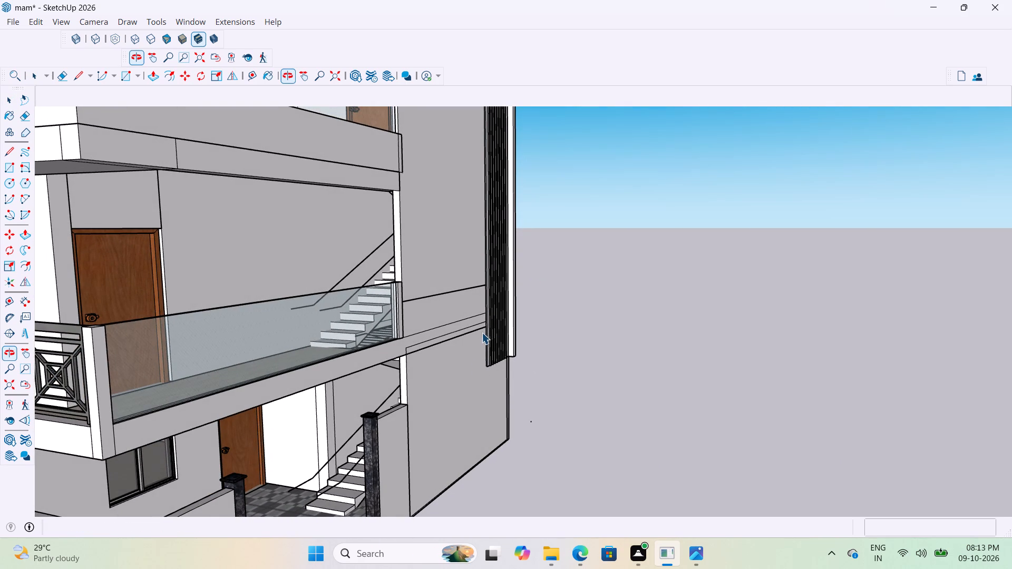
scroll(451, 323, "down", 3)
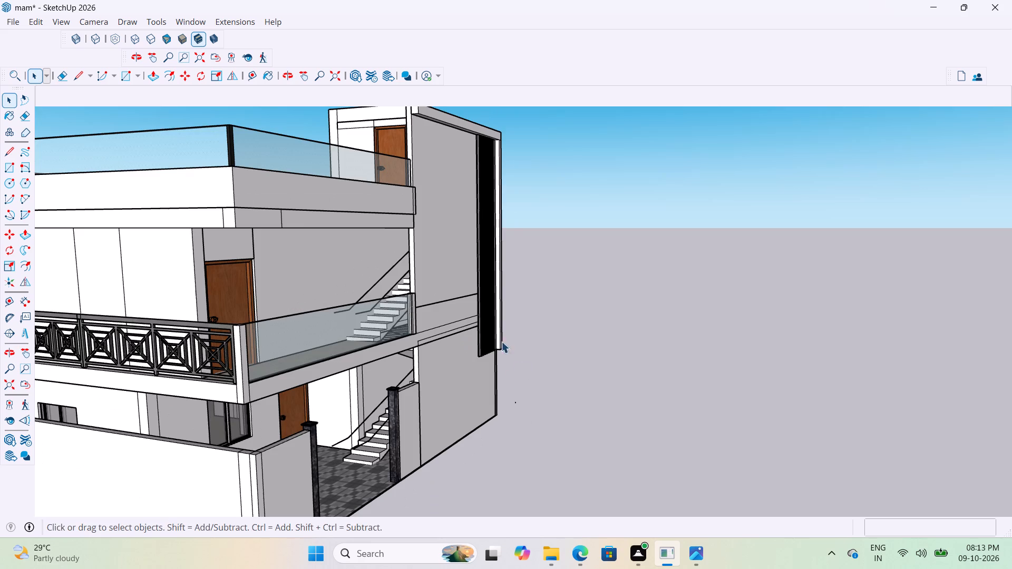
middle_click_drag(499, 342, 402, 385)
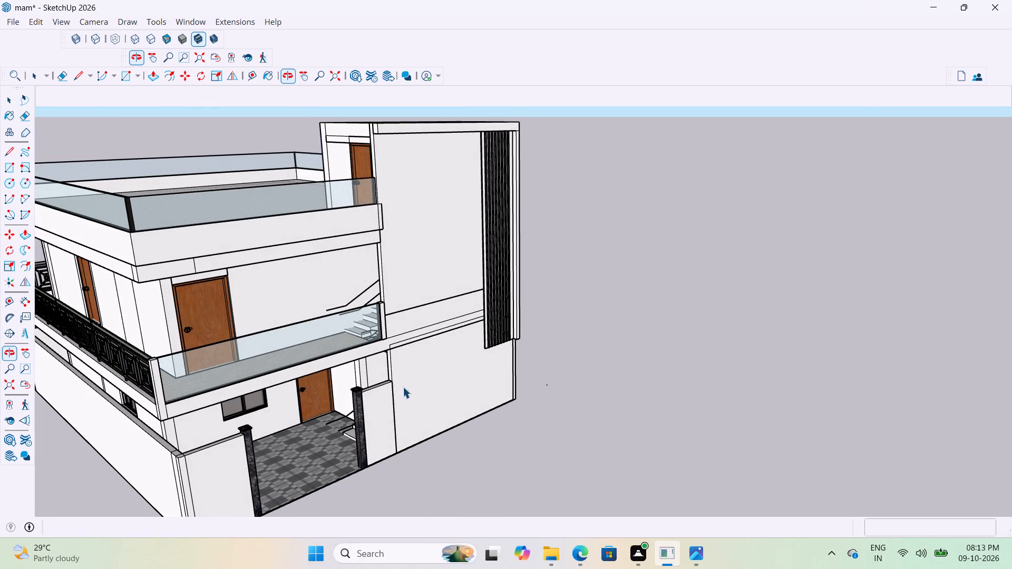
middle_click_drag(512, 279, 386, 327)
scroll(385, 325, "down", 1)
scroll(420, 183, "up", 6)
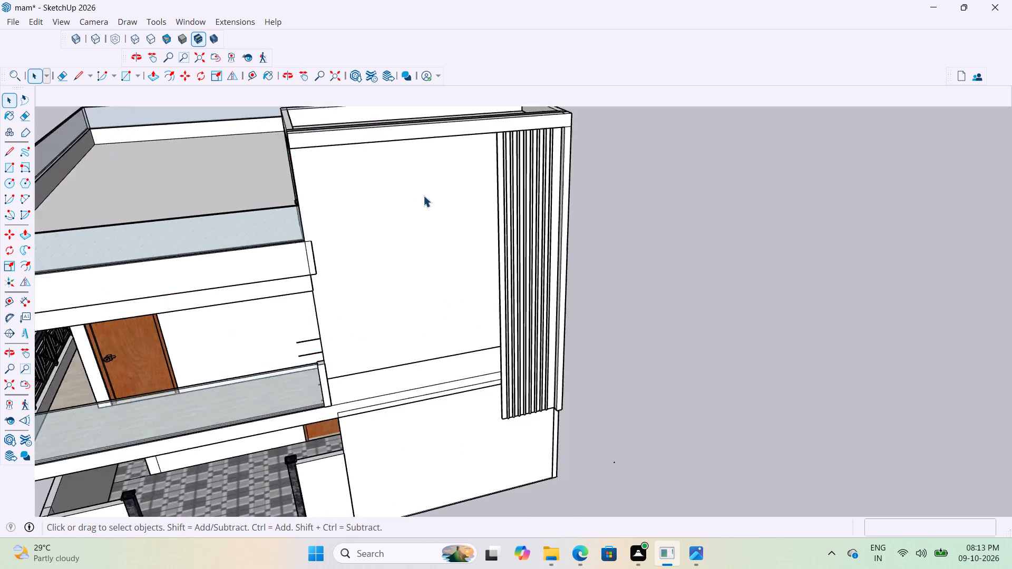
scroll(423, 195, "up", 1)
scroll(423, 364, "down", 4)
scroll(417, 389, "up", 3)
scroll(362, 390, "down", 5)
middle_click_drag(399, 369, 384, 330)
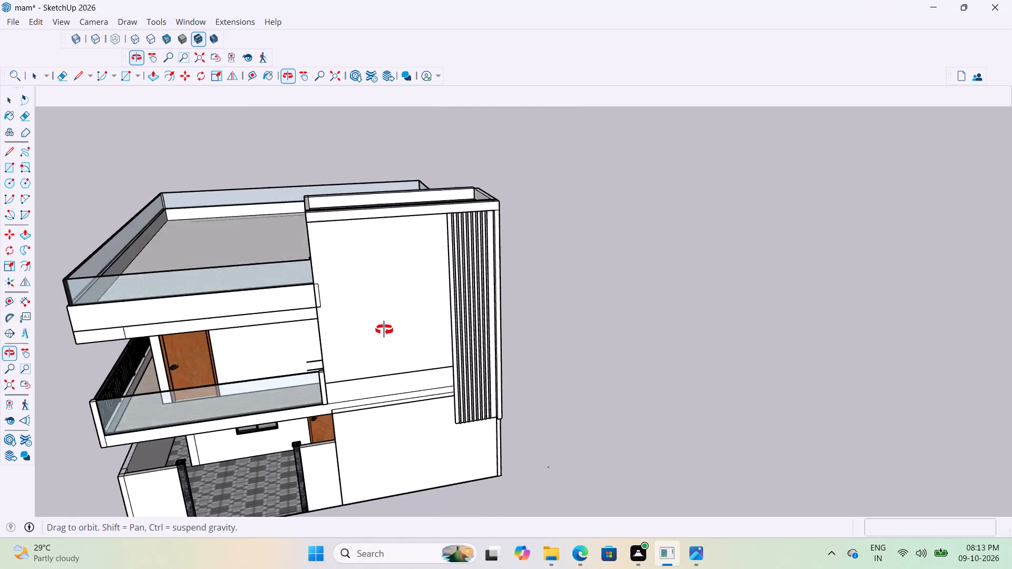
middle_click_drag(384, 330, 382, 304)
scroll(300, 238, "up", 3)
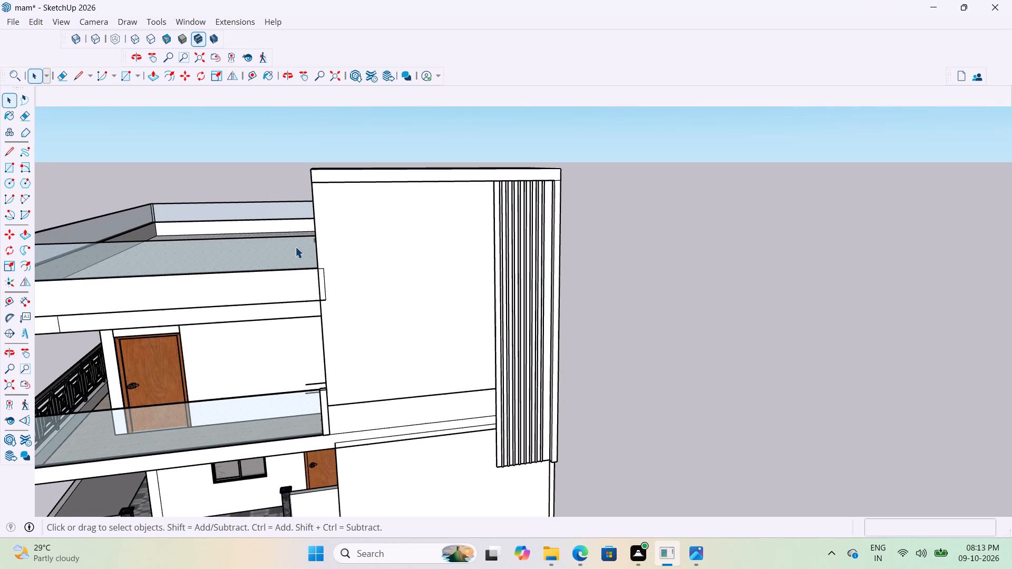
scroll(622, 439, "down", 4)
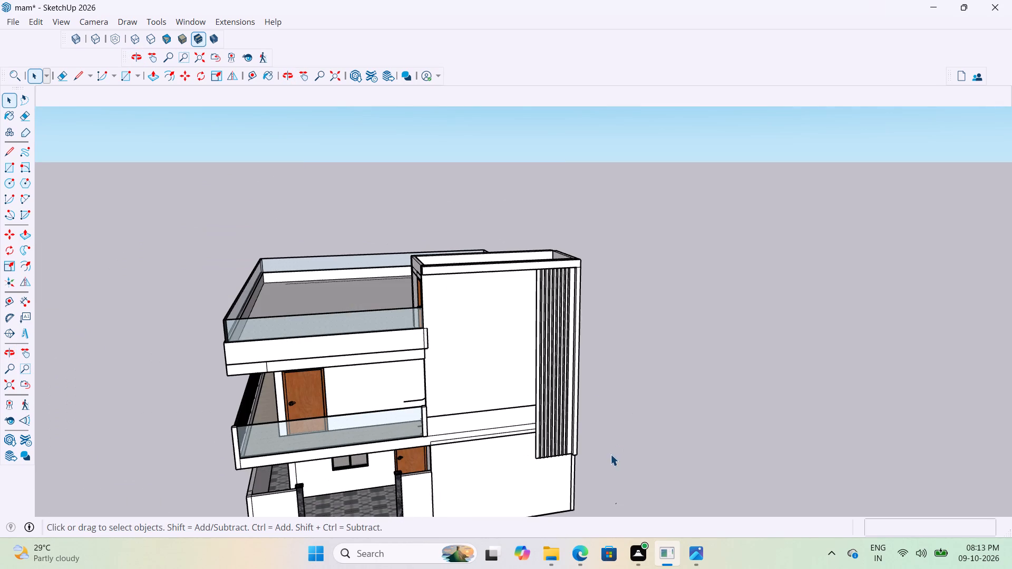
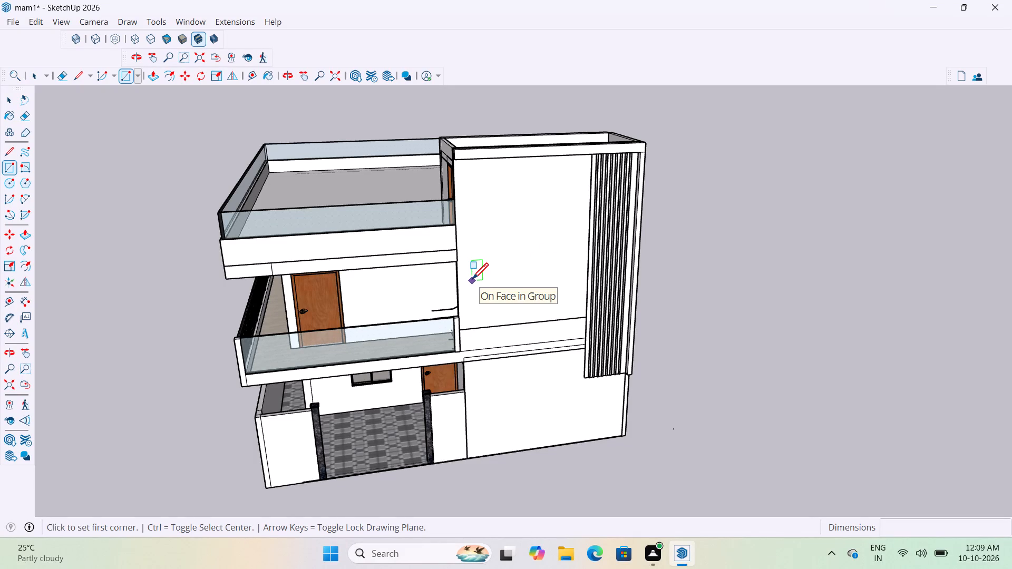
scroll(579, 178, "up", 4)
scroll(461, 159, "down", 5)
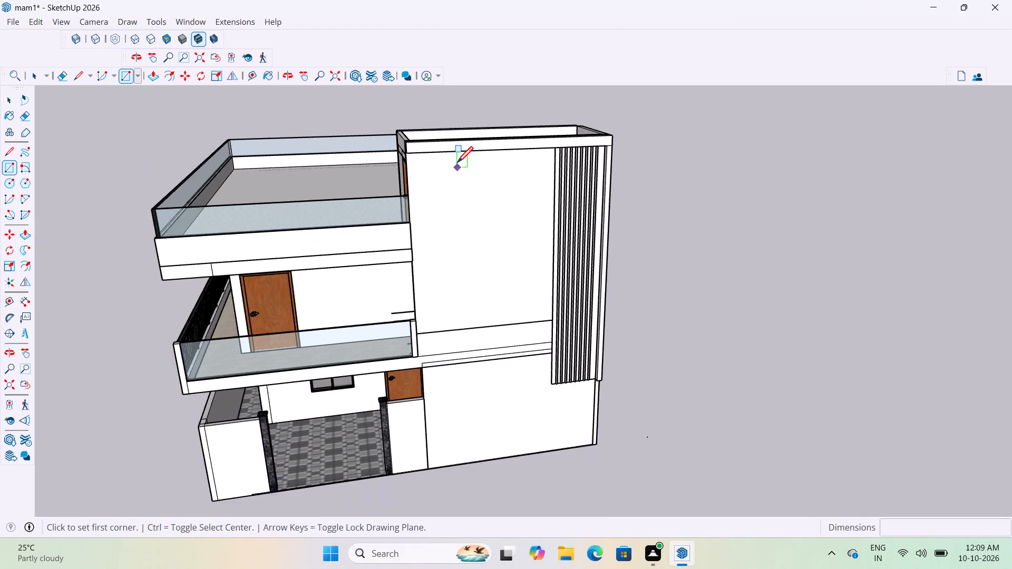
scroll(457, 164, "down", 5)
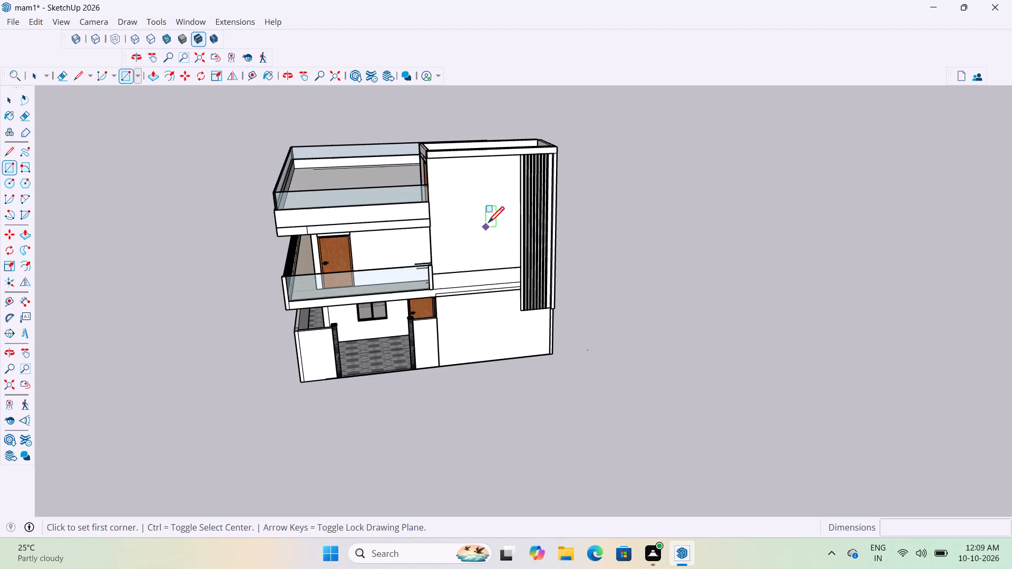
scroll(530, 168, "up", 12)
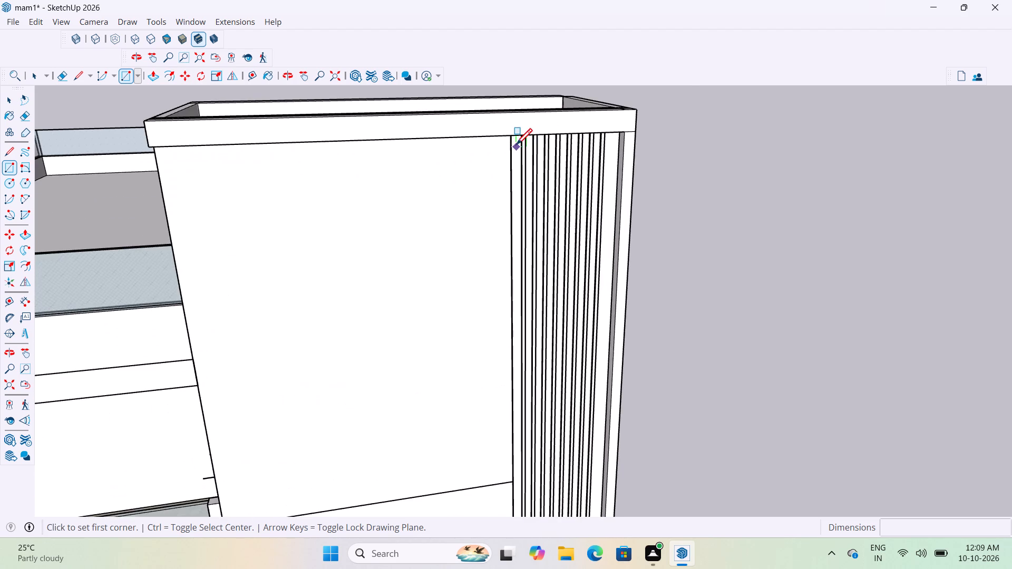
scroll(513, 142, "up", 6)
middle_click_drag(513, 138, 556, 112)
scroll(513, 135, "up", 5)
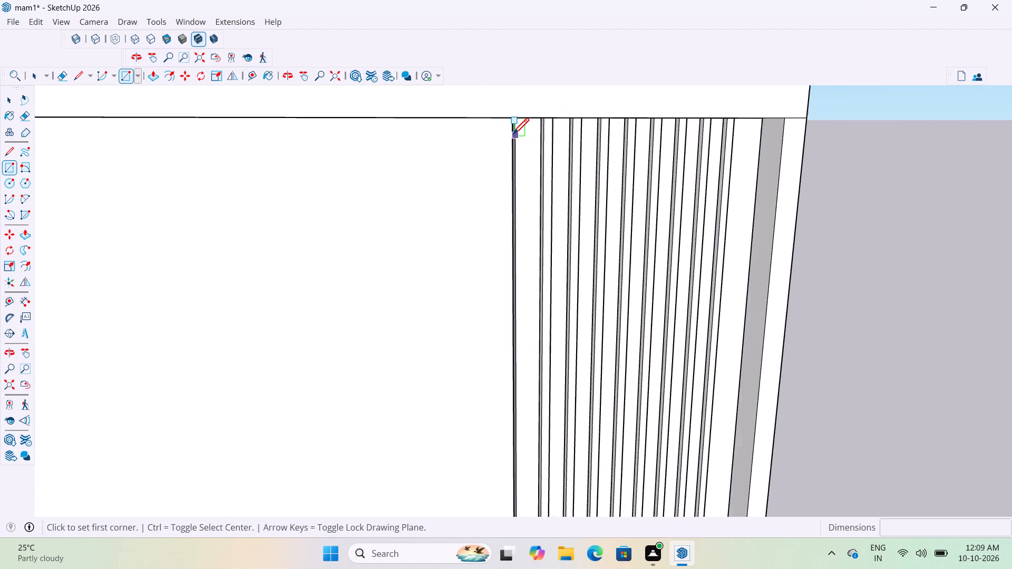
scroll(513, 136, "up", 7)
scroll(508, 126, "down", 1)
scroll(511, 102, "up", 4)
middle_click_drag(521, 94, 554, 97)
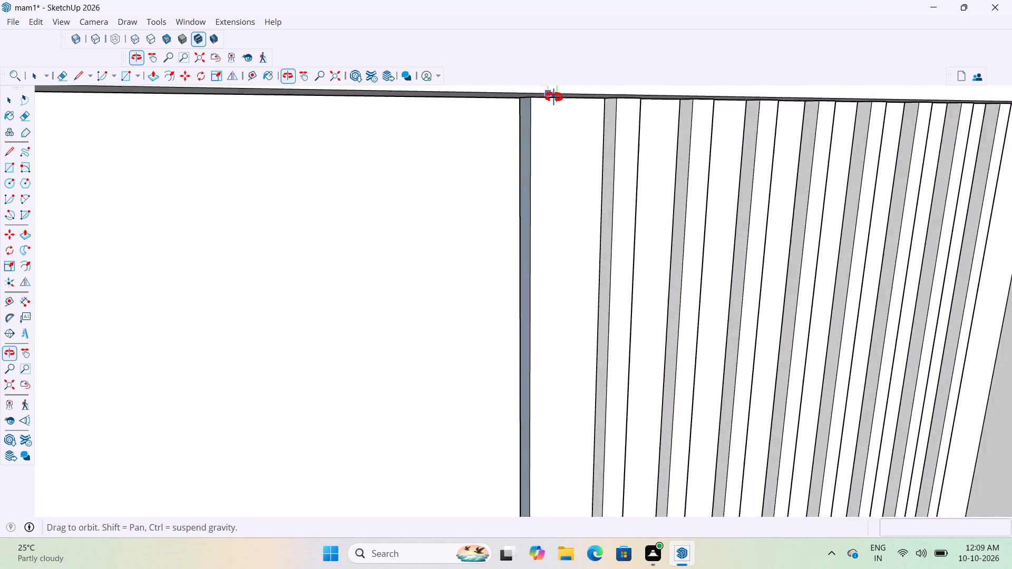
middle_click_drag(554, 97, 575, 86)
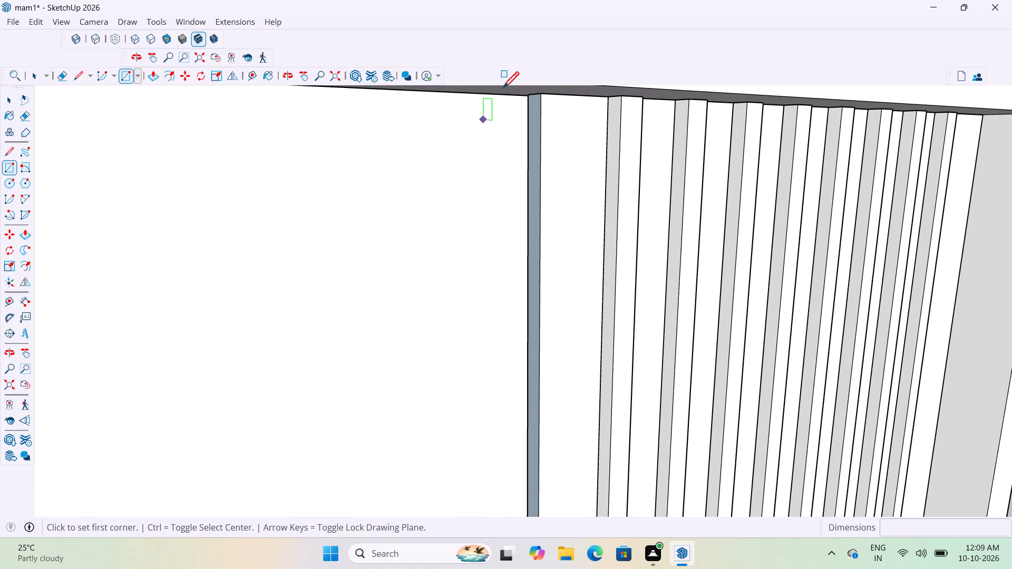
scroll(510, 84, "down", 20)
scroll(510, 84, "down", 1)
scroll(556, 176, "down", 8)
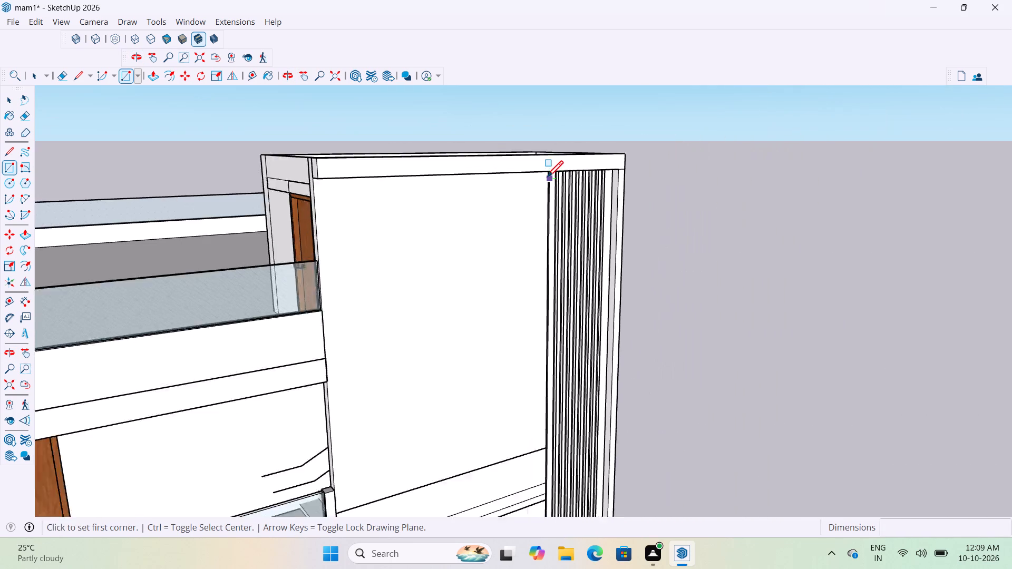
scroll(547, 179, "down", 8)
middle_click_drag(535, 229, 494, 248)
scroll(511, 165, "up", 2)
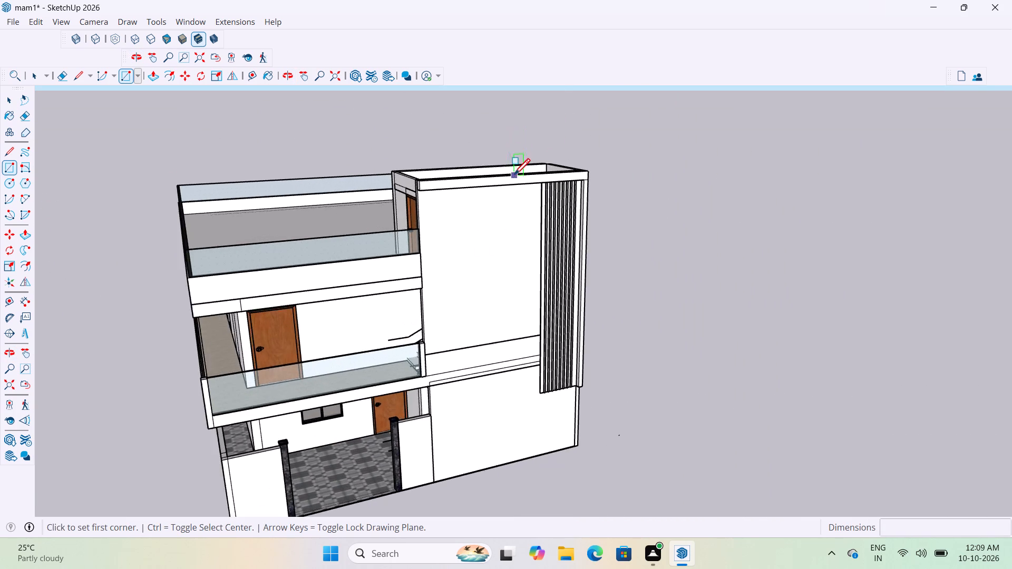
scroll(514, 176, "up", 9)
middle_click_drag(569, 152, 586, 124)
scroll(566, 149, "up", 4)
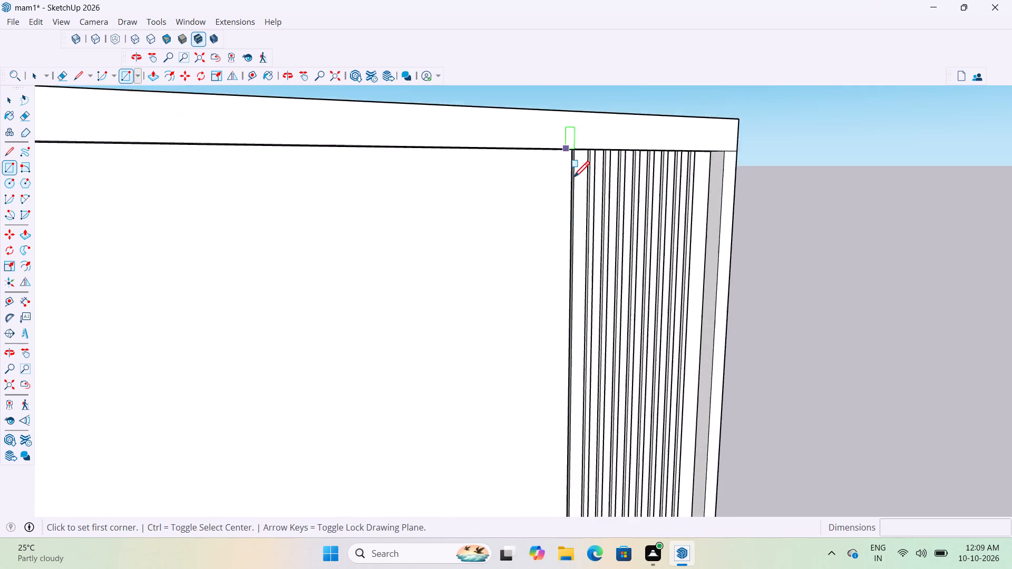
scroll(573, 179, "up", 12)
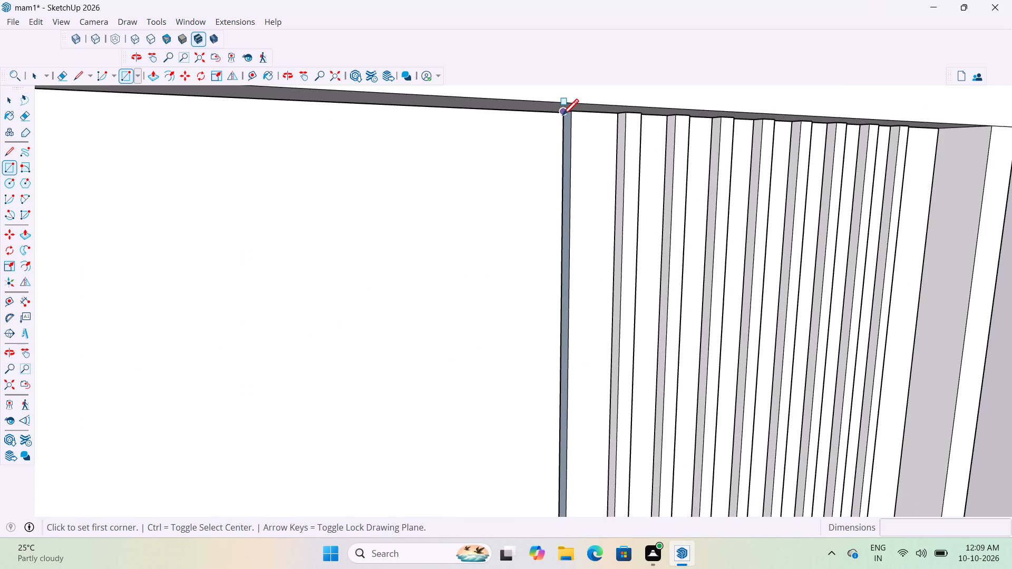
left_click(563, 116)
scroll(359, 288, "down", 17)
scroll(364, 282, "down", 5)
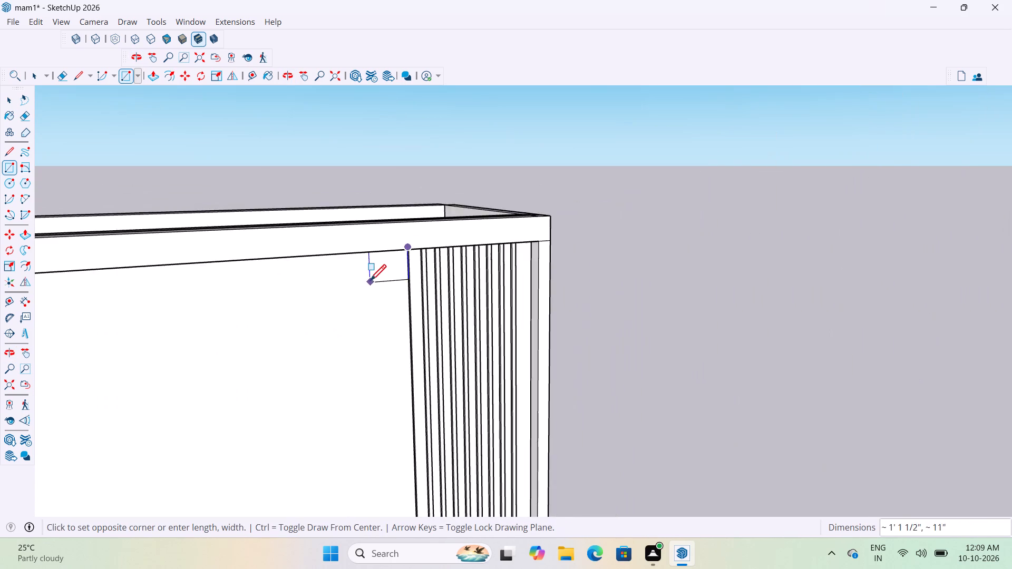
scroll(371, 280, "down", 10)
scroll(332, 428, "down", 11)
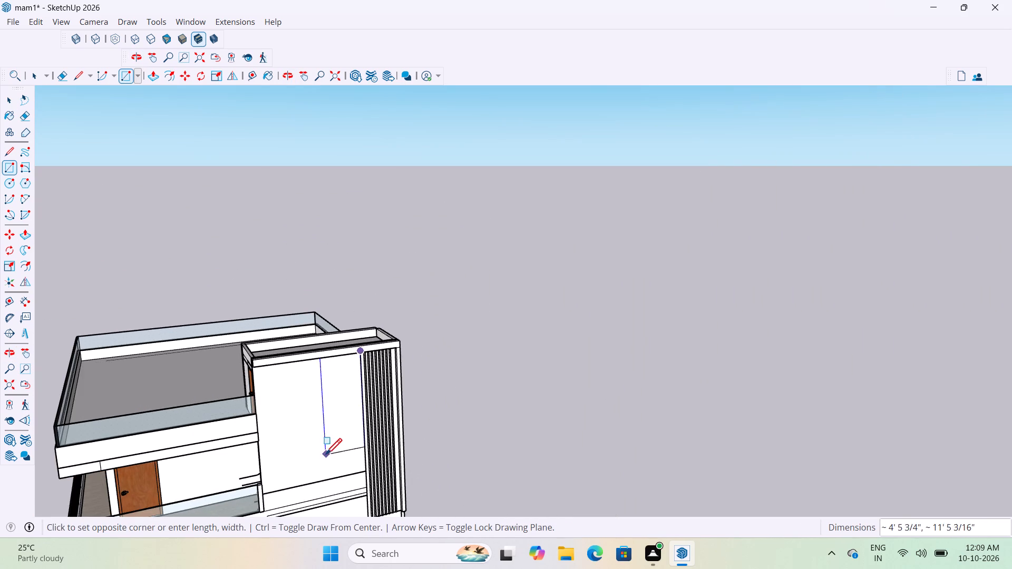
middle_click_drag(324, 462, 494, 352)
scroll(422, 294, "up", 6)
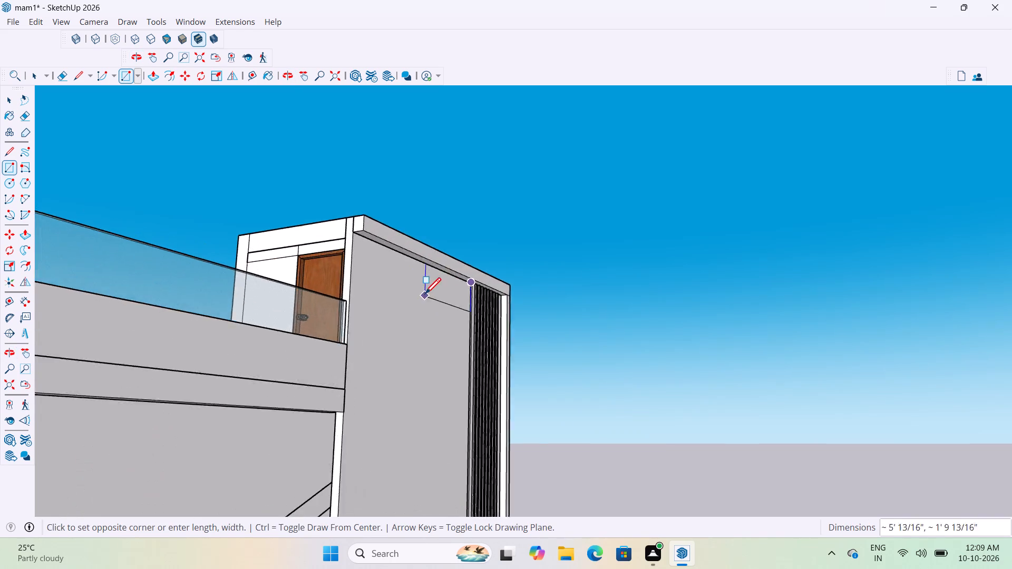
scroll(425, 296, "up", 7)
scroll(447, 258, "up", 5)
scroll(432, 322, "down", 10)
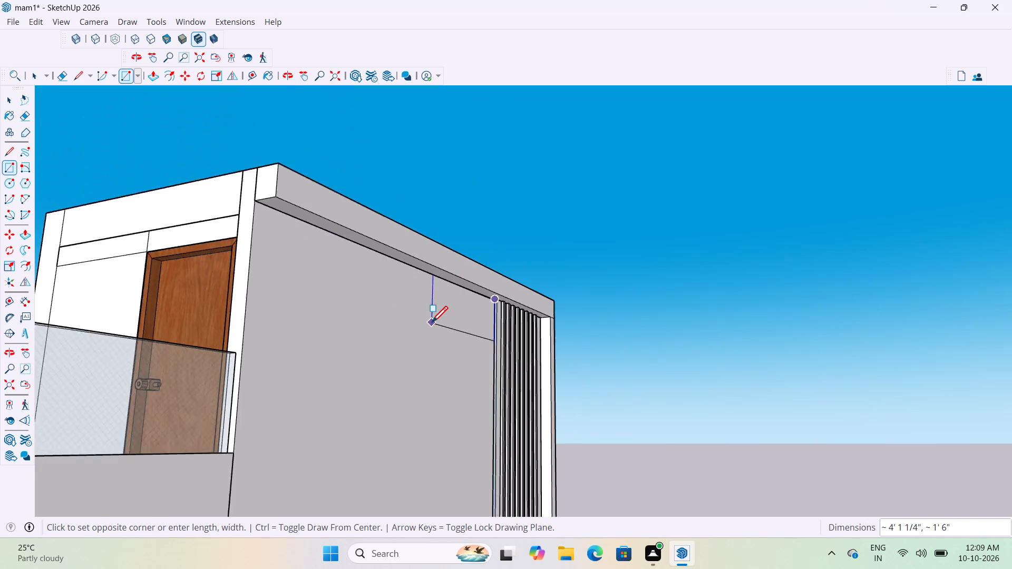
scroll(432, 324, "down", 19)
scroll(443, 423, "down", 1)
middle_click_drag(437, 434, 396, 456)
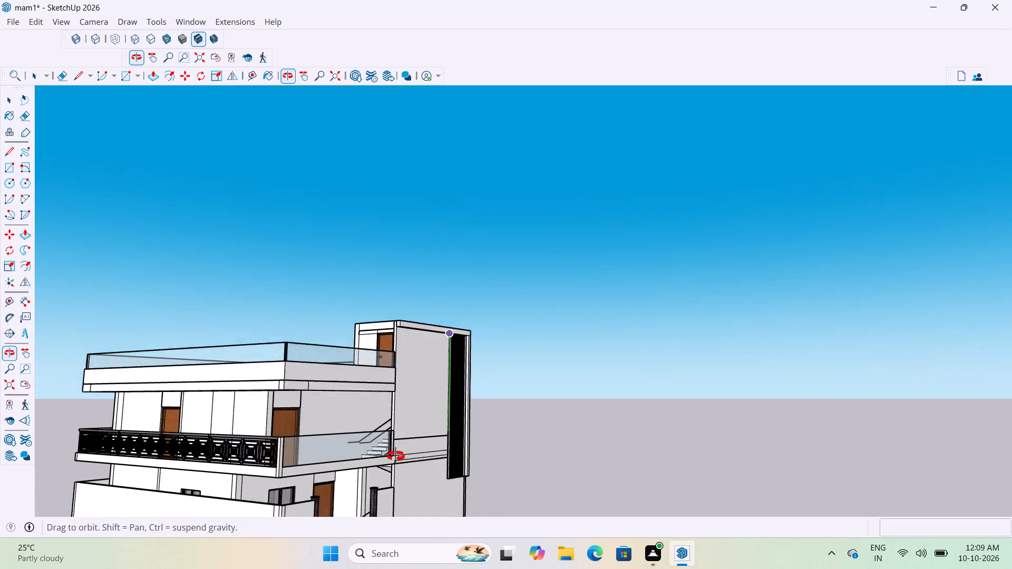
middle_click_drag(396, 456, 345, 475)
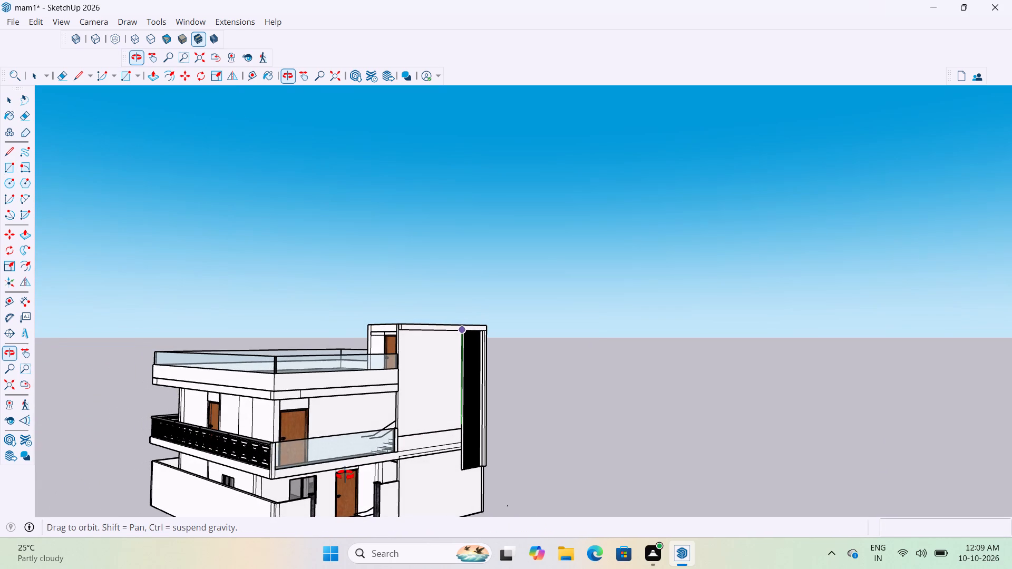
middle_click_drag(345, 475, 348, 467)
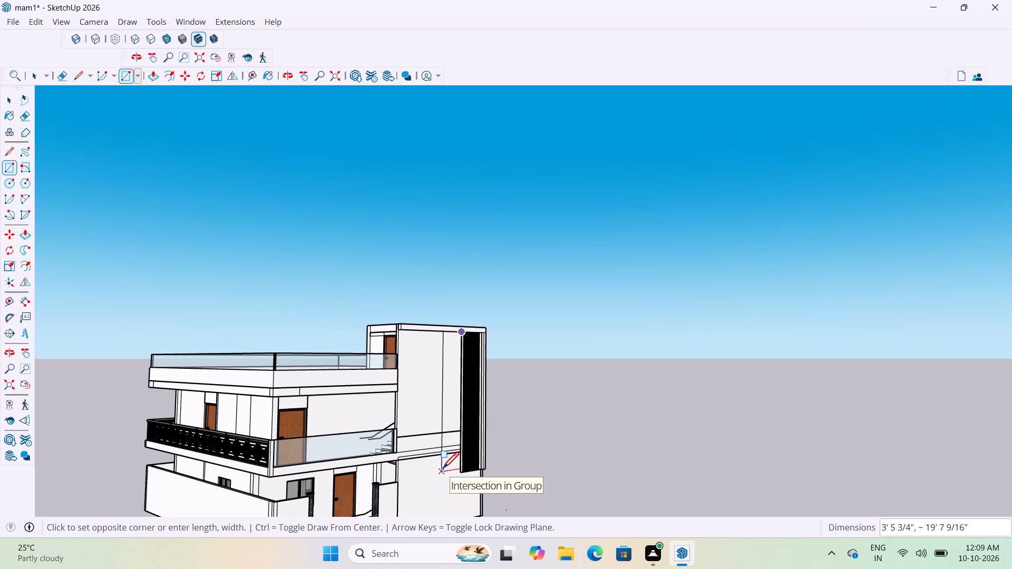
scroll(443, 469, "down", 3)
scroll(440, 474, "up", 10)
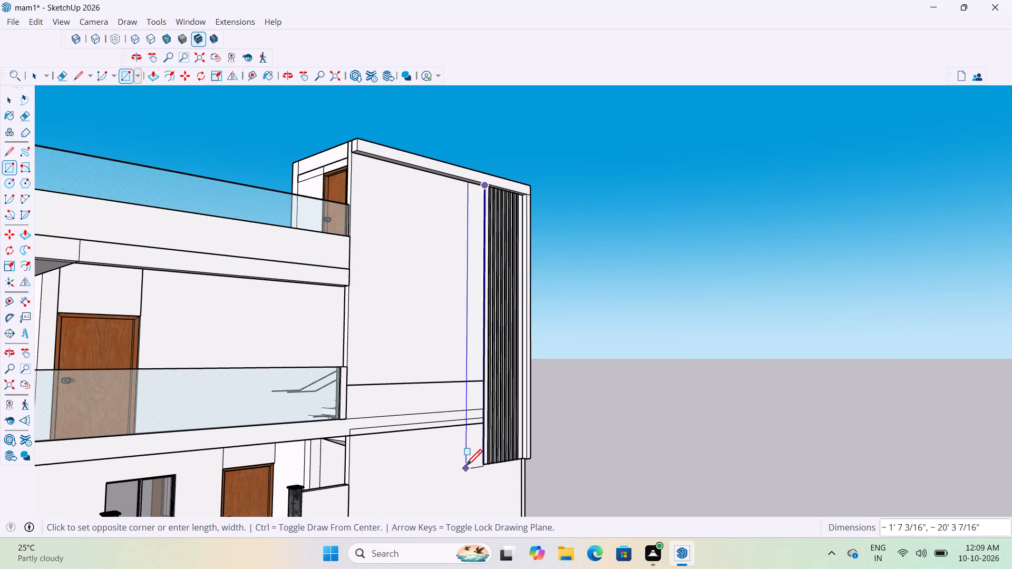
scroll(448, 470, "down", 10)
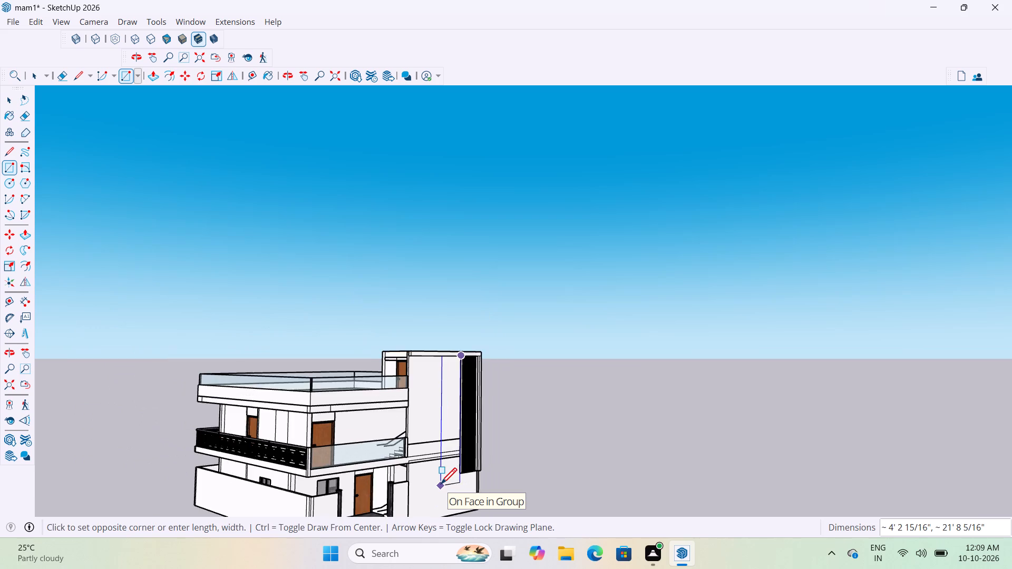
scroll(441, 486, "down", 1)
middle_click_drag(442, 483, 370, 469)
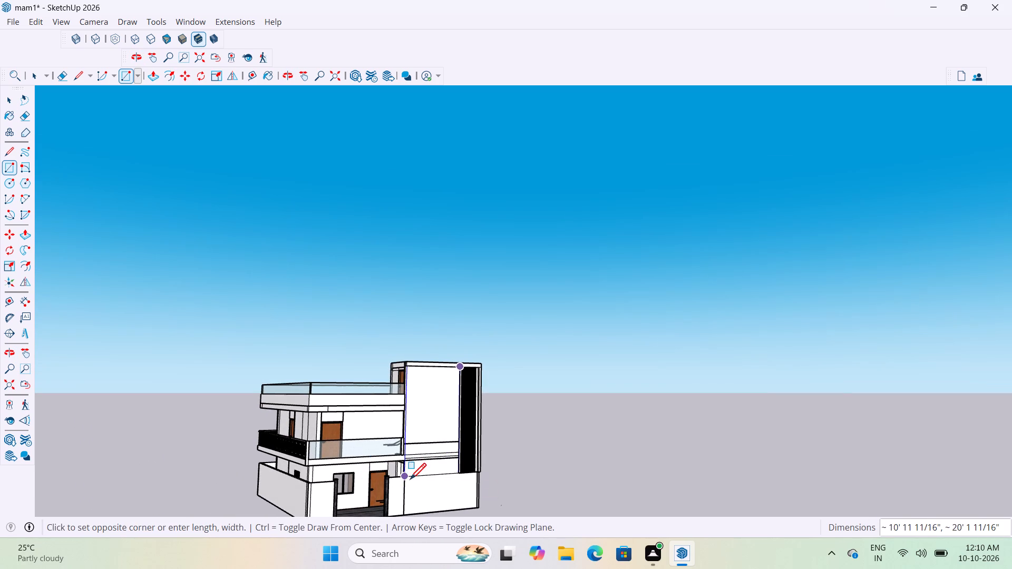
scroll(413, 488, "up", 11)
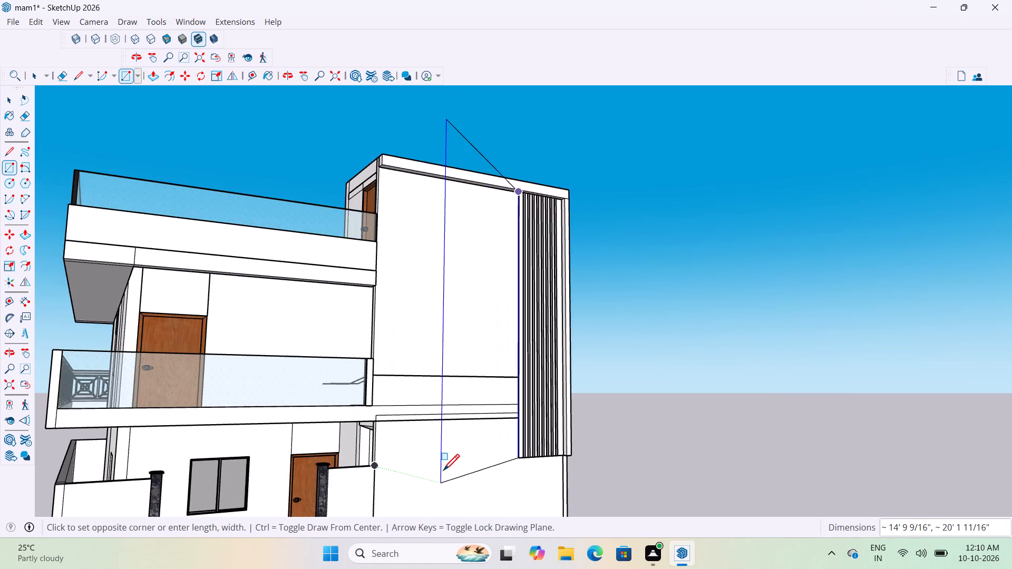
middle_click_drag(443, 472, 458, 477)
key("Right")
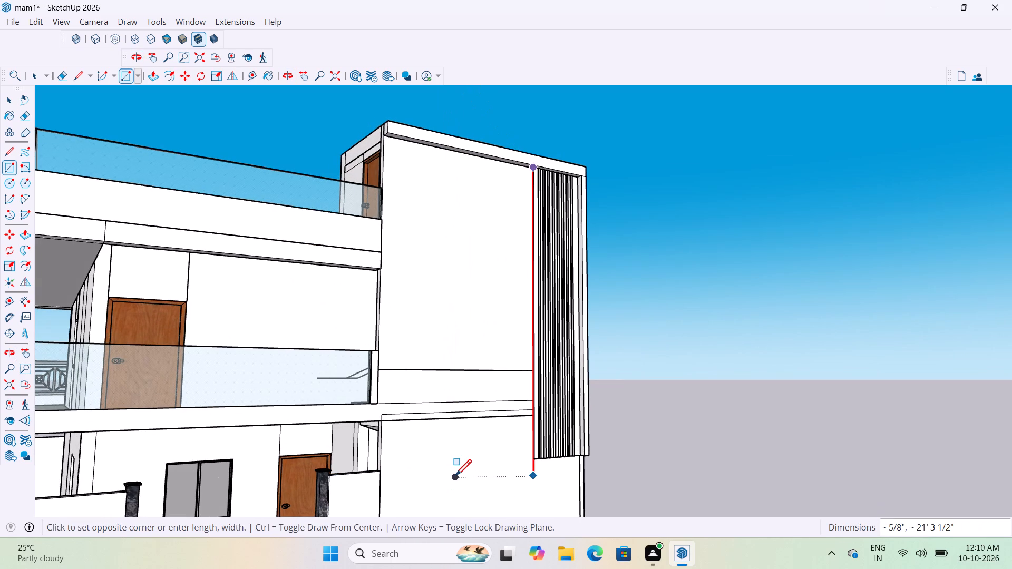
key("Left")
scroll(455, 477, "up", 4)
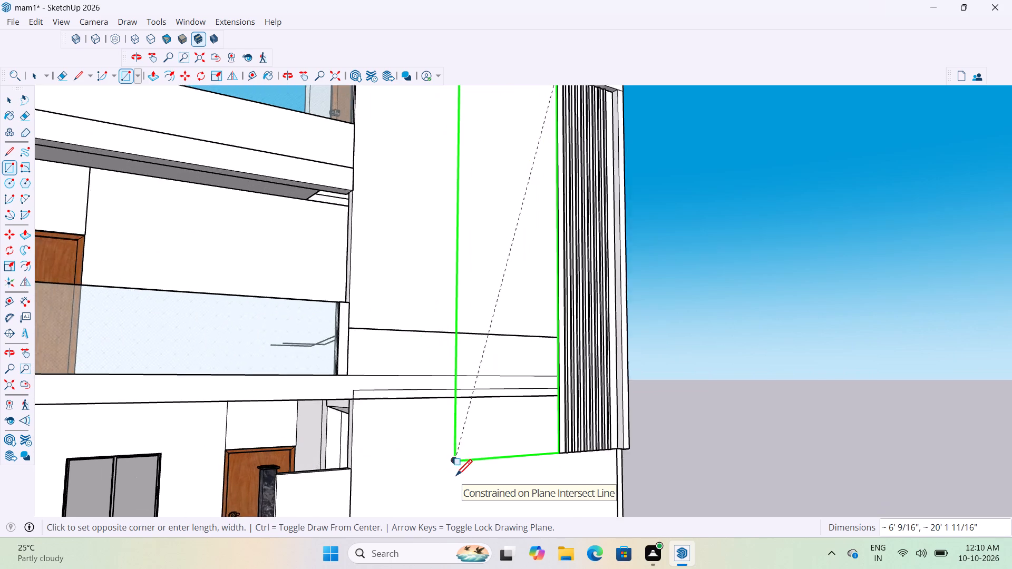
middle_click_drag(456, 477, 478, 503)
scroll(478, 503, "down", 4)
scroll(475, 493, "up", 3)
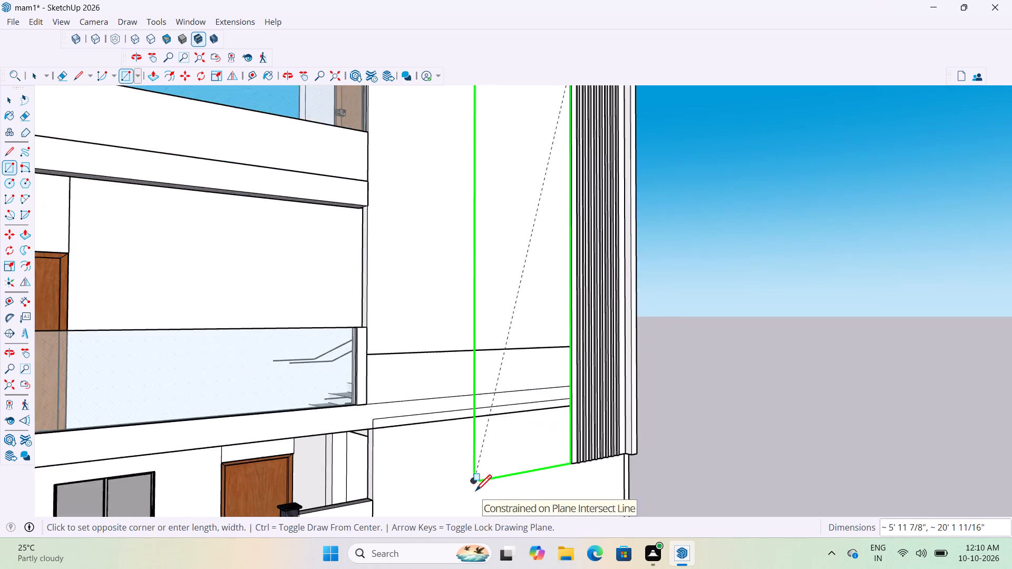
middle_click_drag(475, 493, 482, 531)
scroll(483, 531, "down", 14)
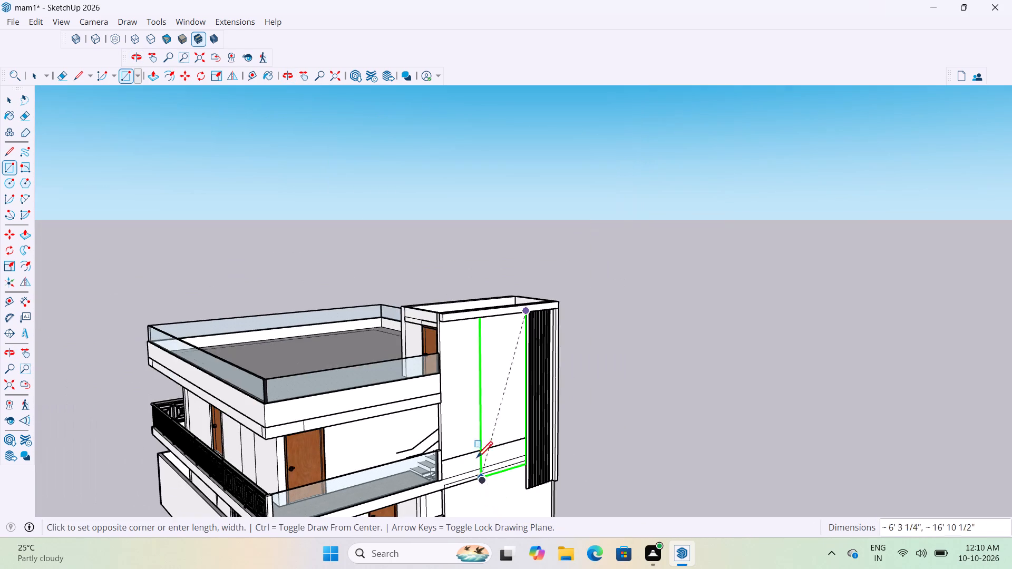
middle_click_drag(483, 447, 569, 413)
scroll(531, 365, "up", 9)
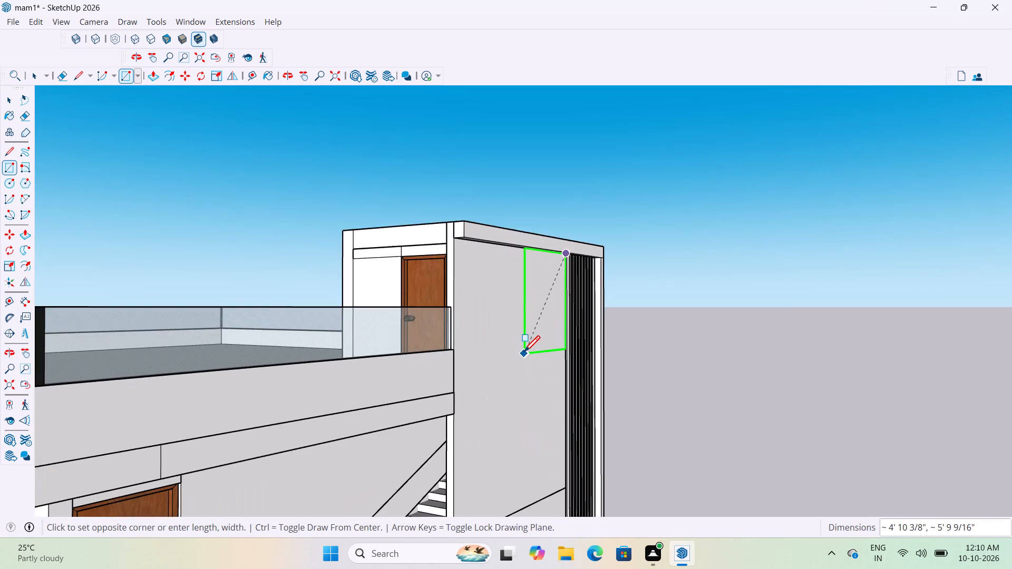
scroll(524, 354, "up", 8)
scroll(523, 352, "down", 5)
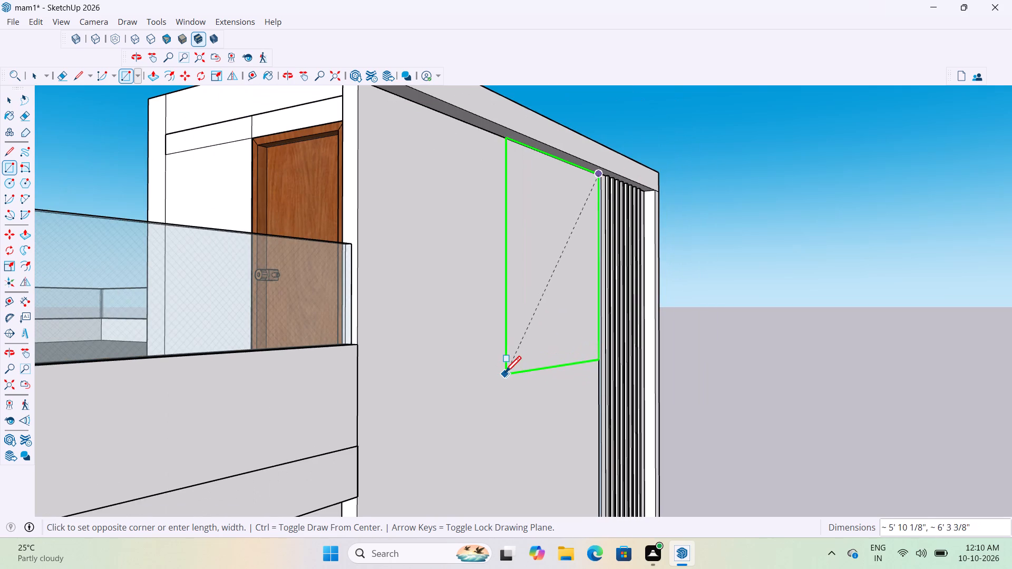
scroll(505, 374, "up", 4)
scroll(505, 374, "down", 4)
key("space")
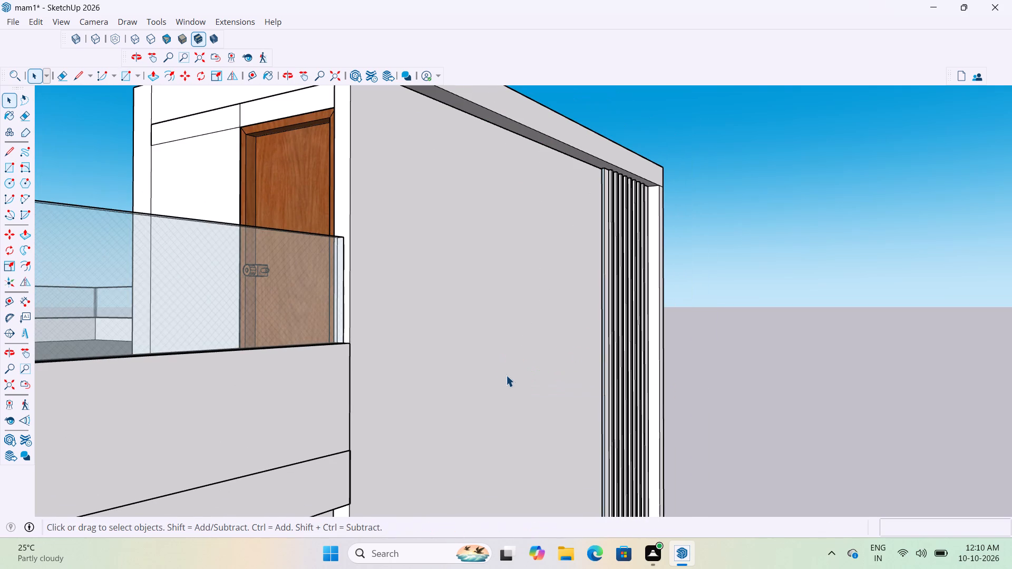
Draw a rectangle about 3' 7 5/8" by 20' 10 1/4" on the stair tower's front wall, from the strip band's upper inner corner.
key("r")
scroll(606, 170, "up", 4)
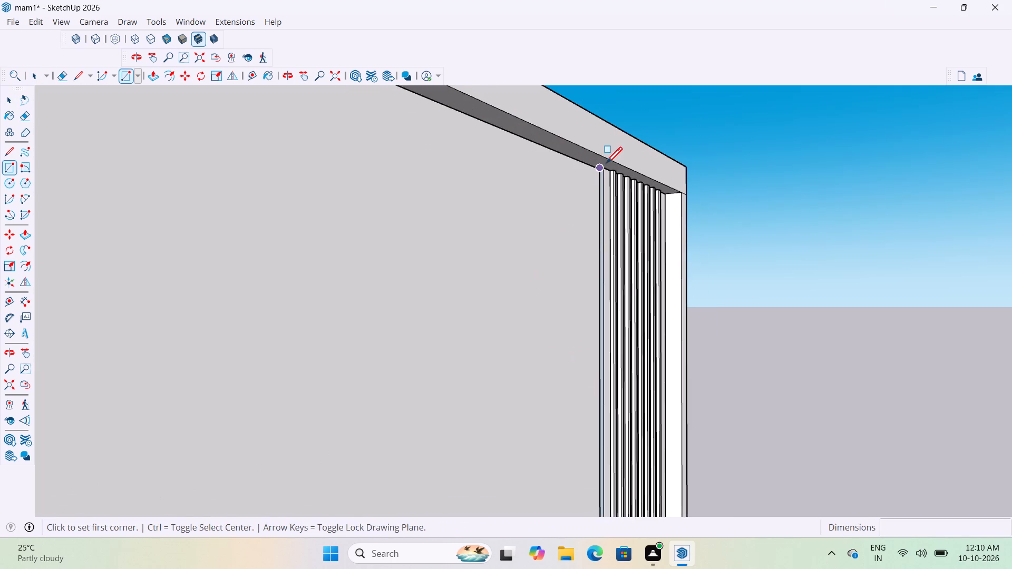
scroll(606, 165, "up", 5)
left_click(596, 172)
scroll(497, 321, "down", 10)
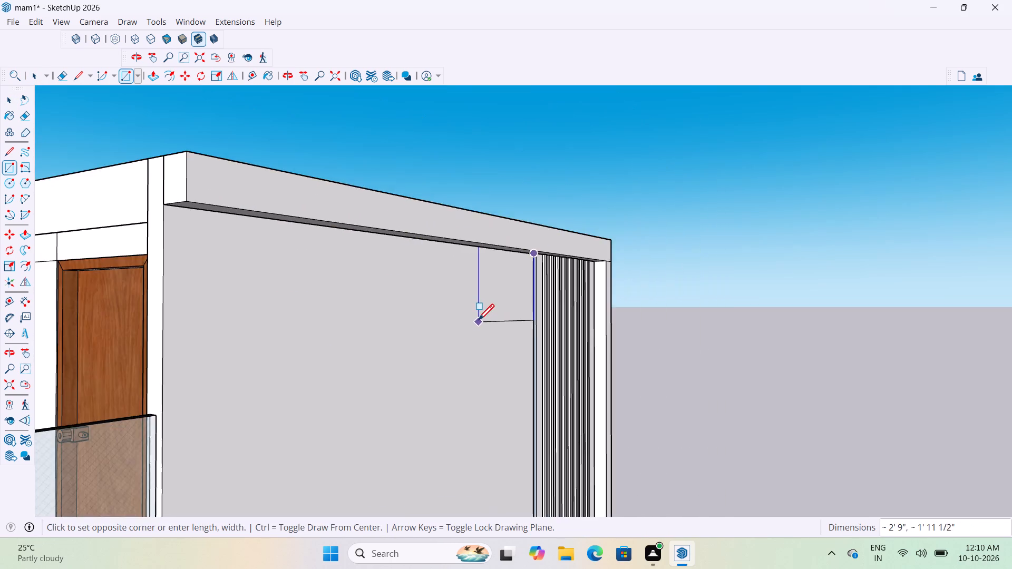
scroll(478, 322, "down", 18)
scroll(465, 423, "up", 5)
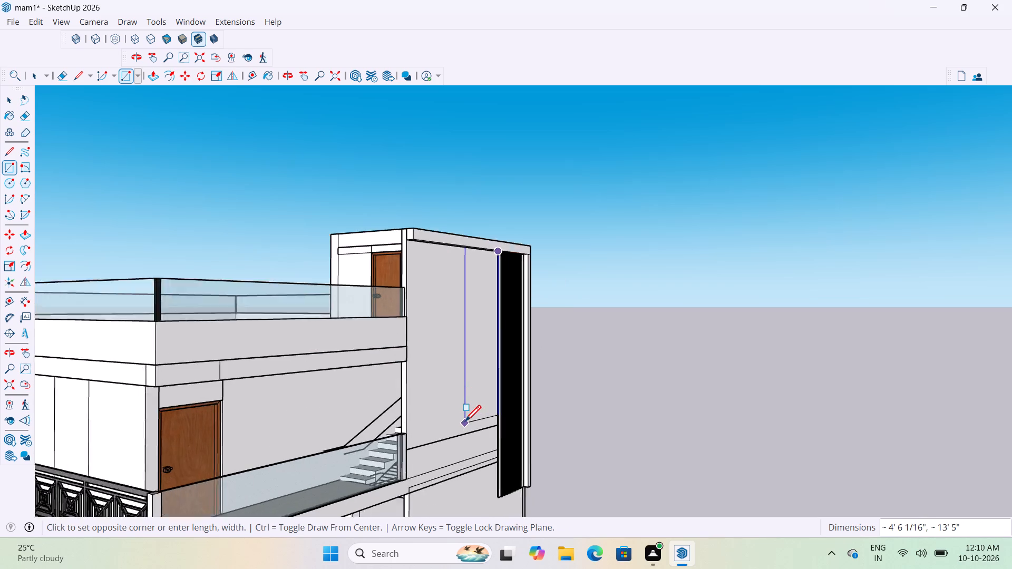
scroll(465, 423, "up", 2)
scroll(467, 439, "down", 11)
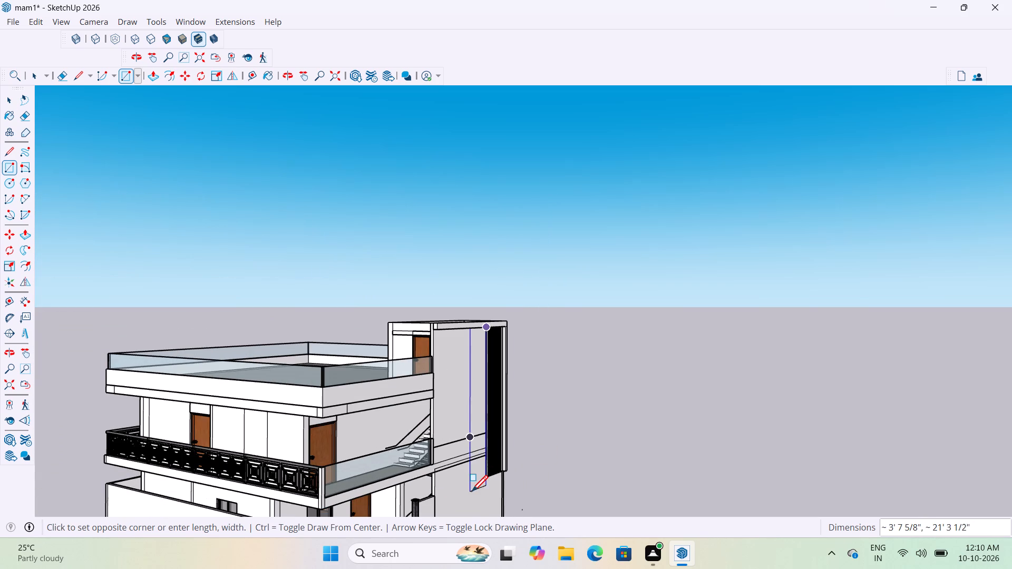
scroll(472, 493, "up", 9)
middle_click_drag(470, 484, 433, 444)
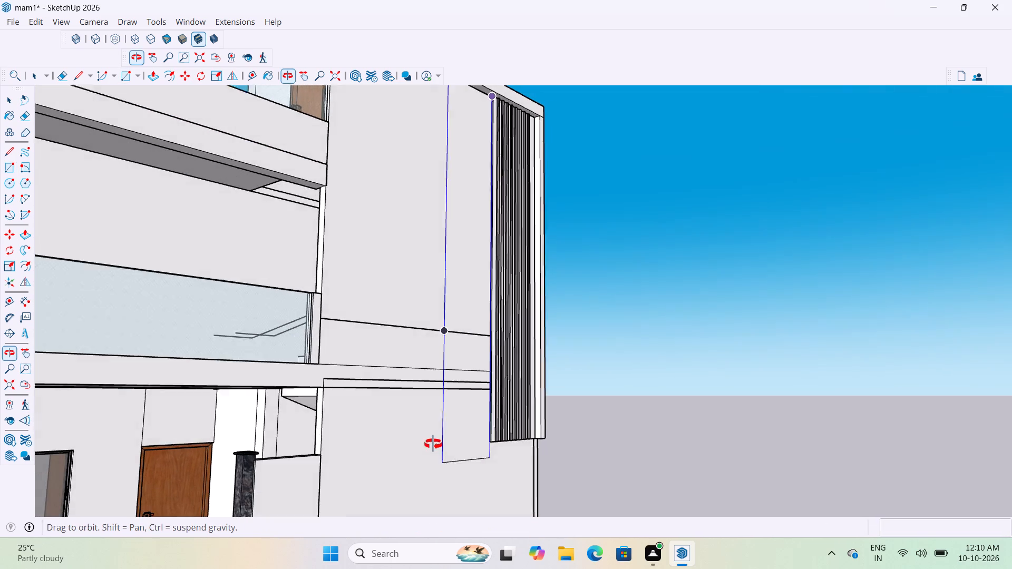
middle_click_drag(433, 444, 433, 438)
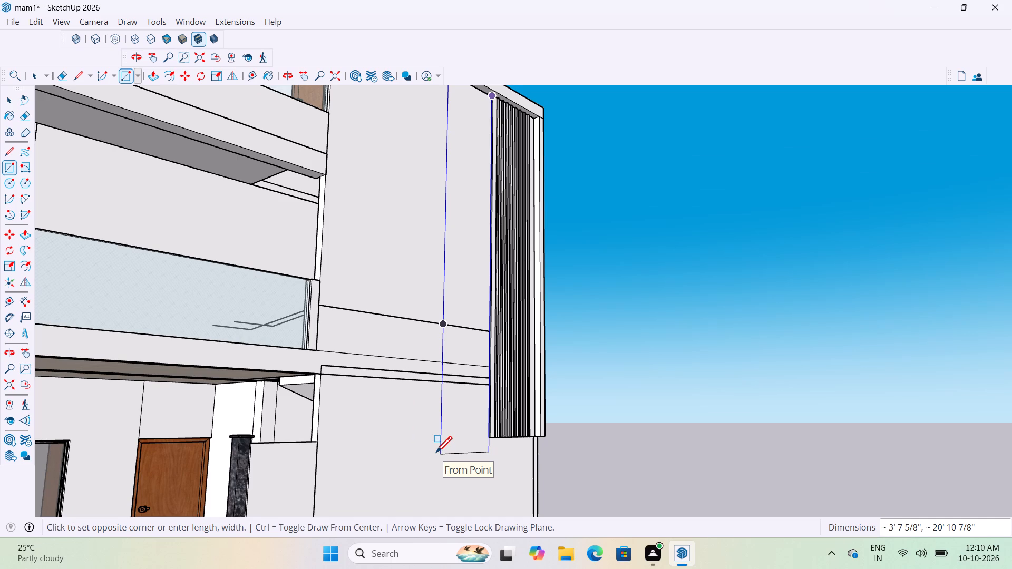
scroll(436, 453, "down", 12)
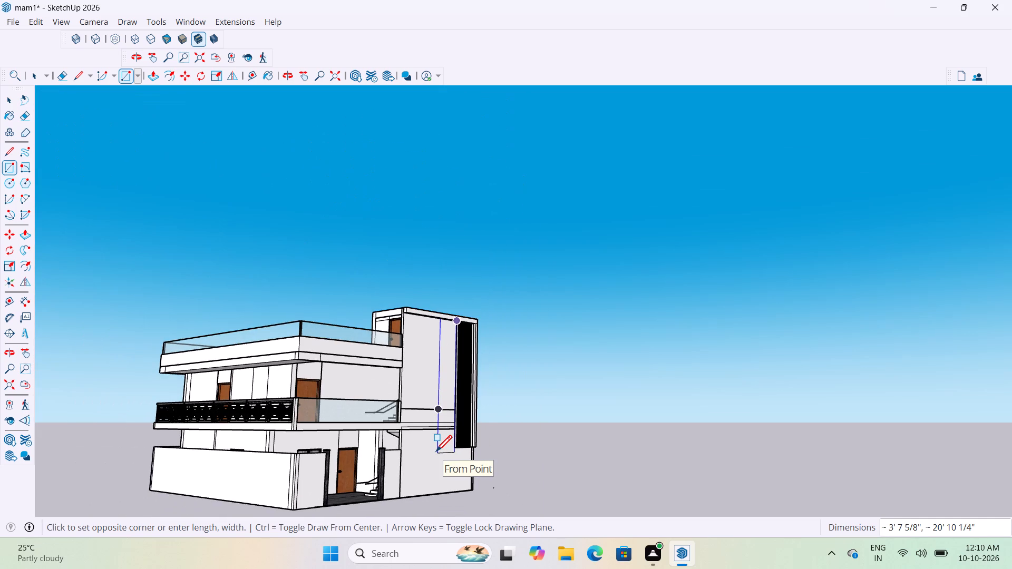
scroll(436, 453, "up", 4)
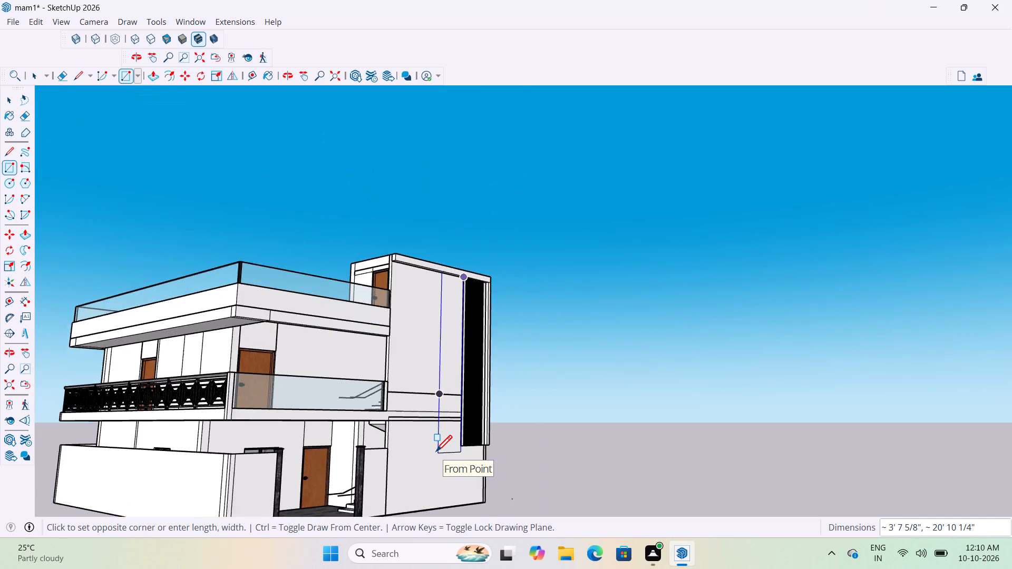
scroll(436, 453, "up", 3)
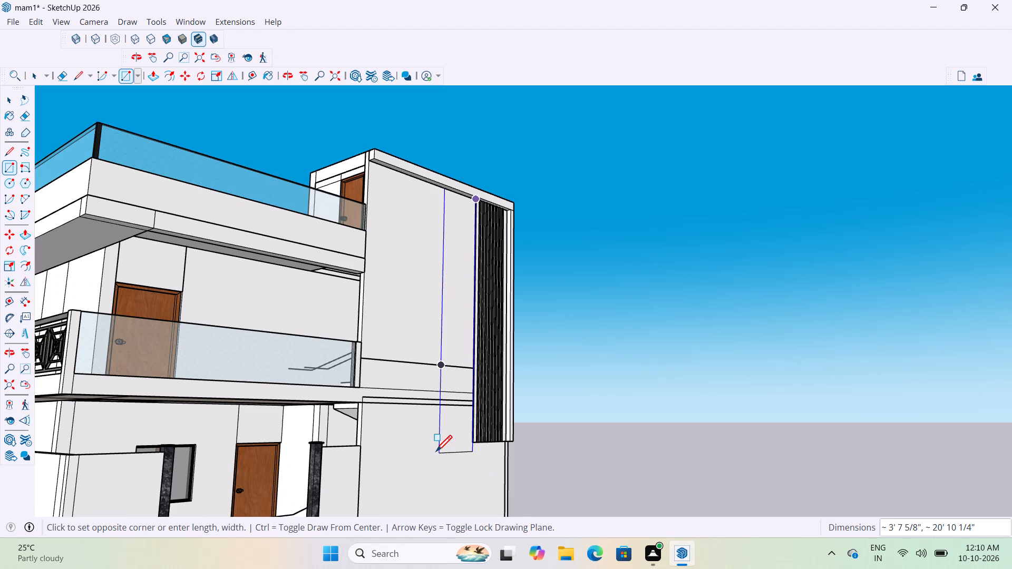
left_click(436, 453)
Group the tall rectangle's face together with its edges.
scroll(483, 291, "up", 4)
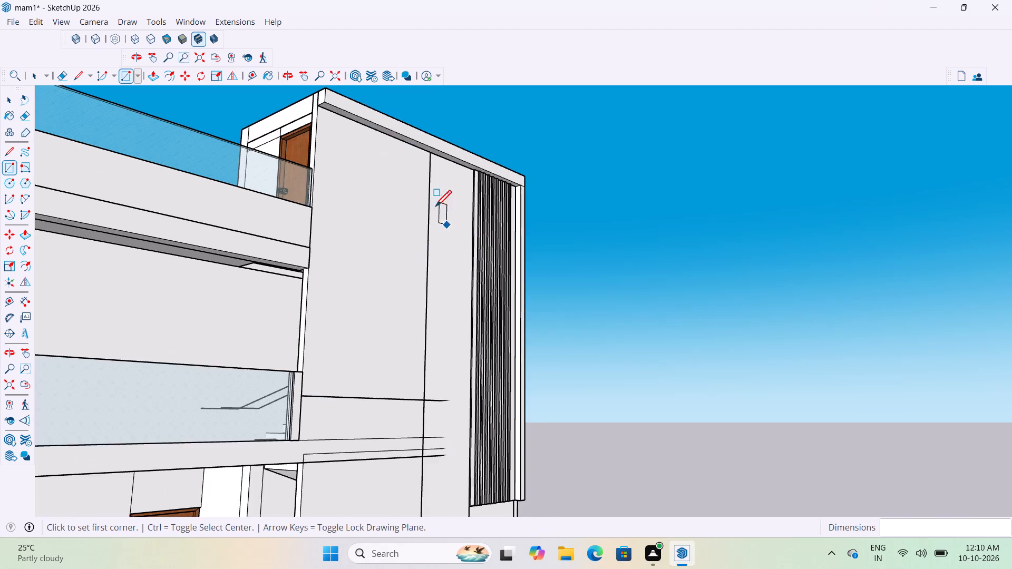
scroll(435, 208, "up", 9)
middle_click_drag(435, 131, 207, 194)
scroll(331, 219, "down", 2)
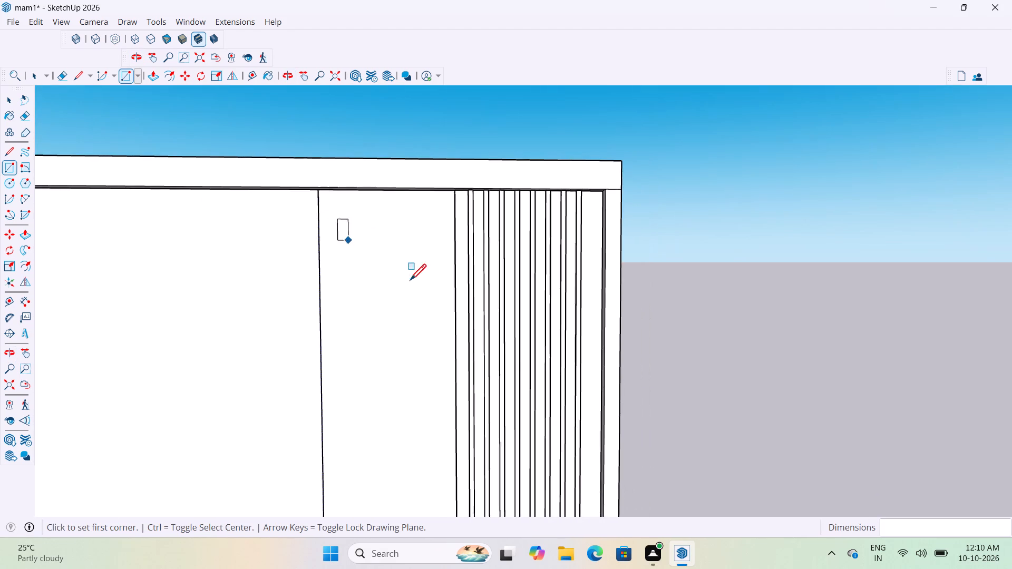
scroll(410, 282, "down", 13)
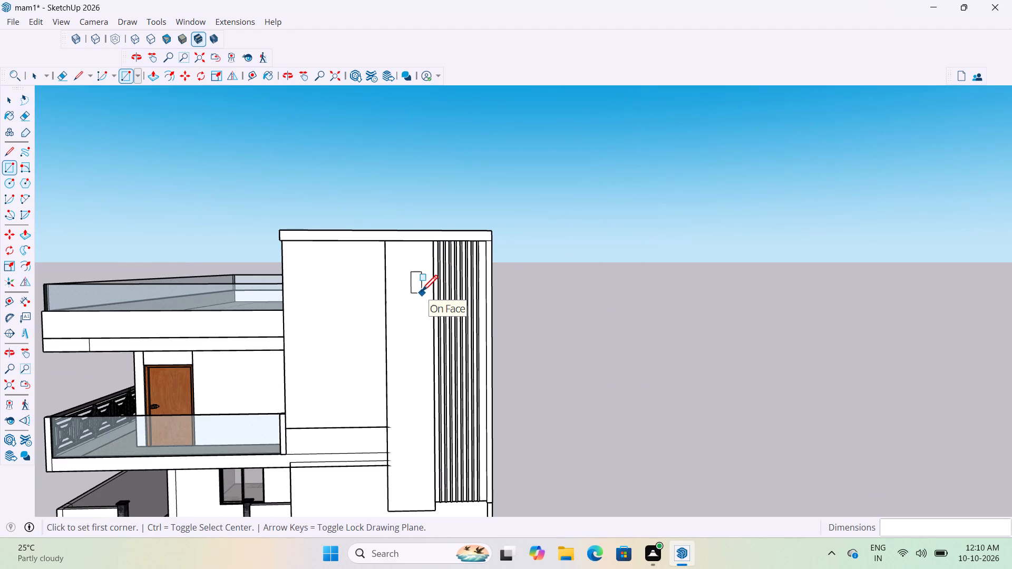
scroll(433, 239, "down", 4)
scroll(419, 337, "up", 4)
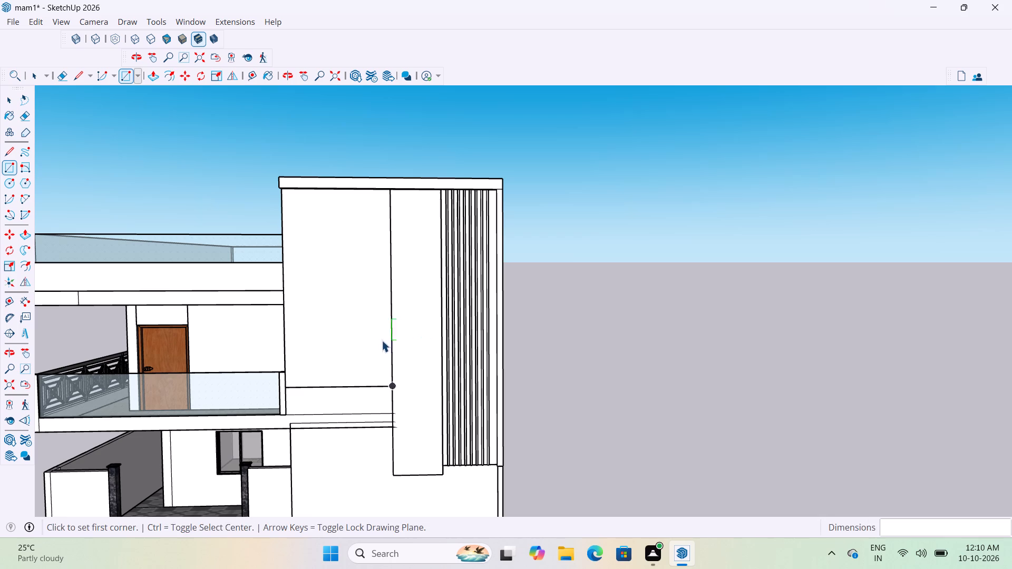
key("space")
double_click(403, 323)
scroll(485, 293, "down", 3)
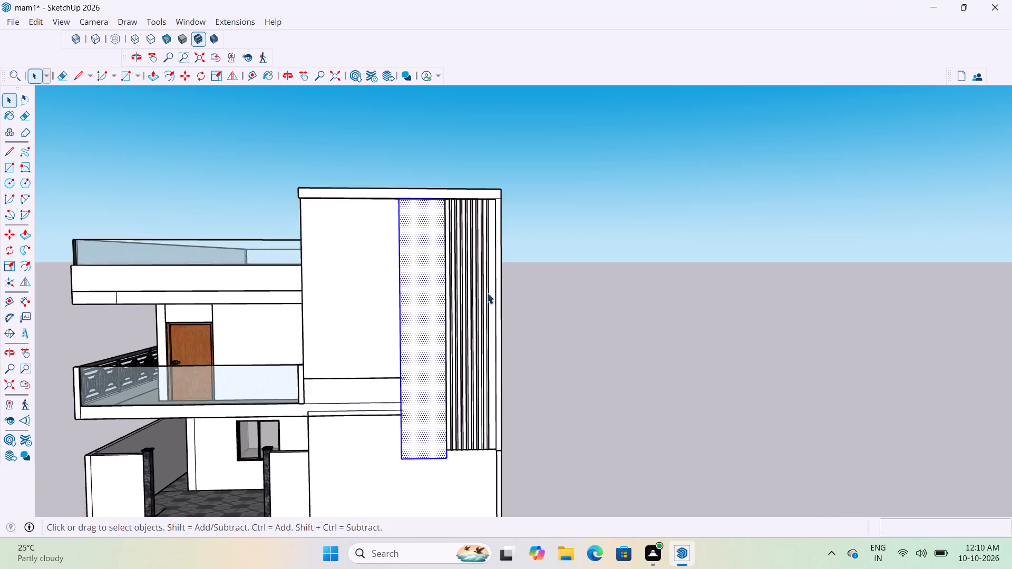
scroll(486, 292, "down", 6)
middle_click_drag(466, 279, 563, 281)
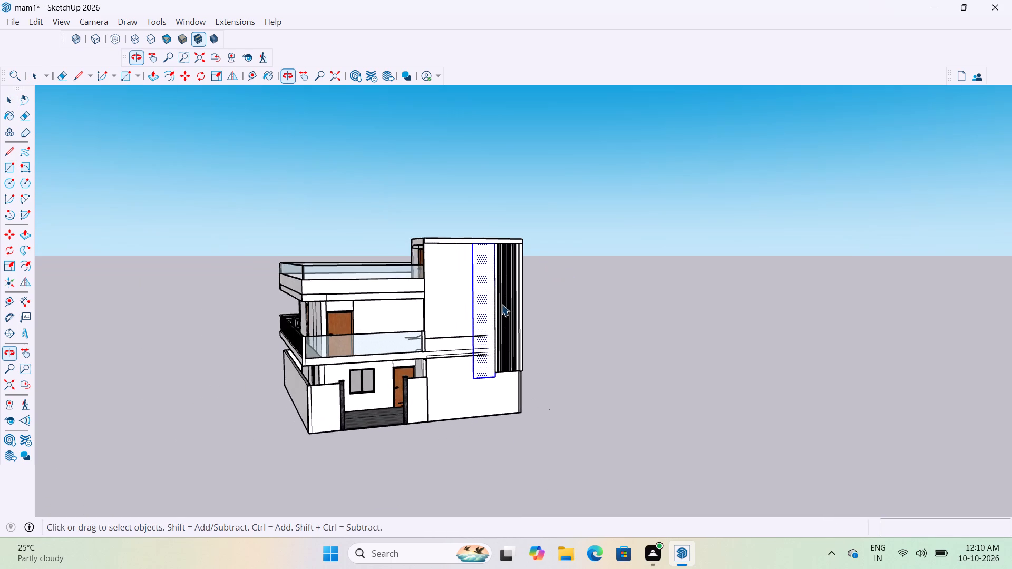
scroll(473, 287, "up", 10)
middle_click_drag(502, 276, 446, 289)
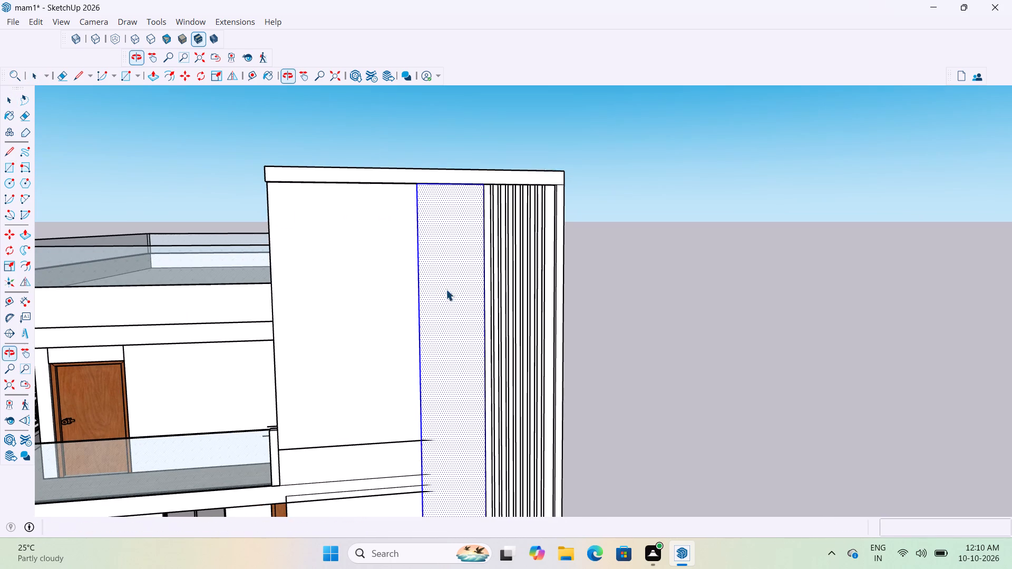
right_click(445, 289)
left_click(497, 130)
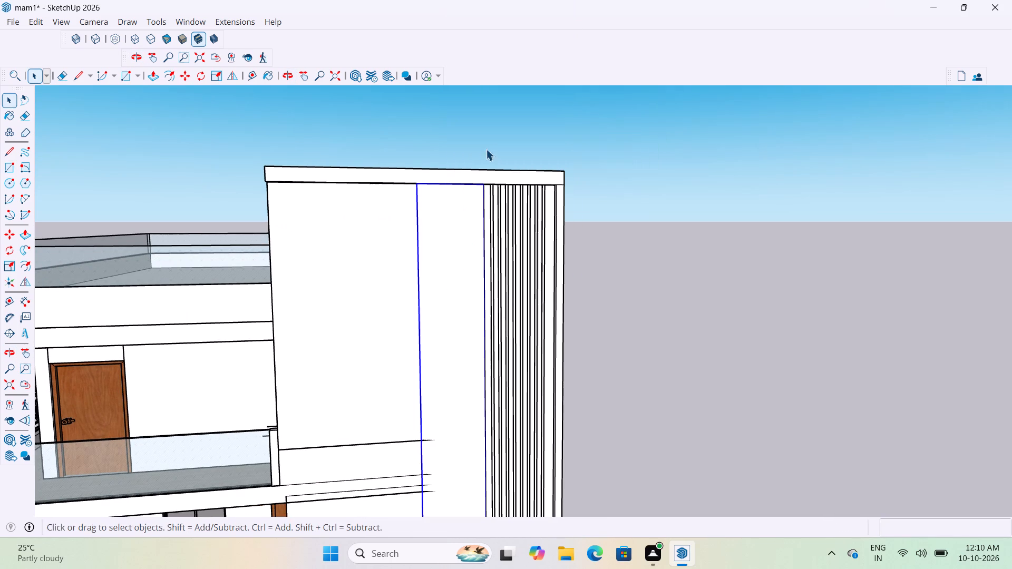
Open the new rectangular panel group for editing.
double_click(441, 302)
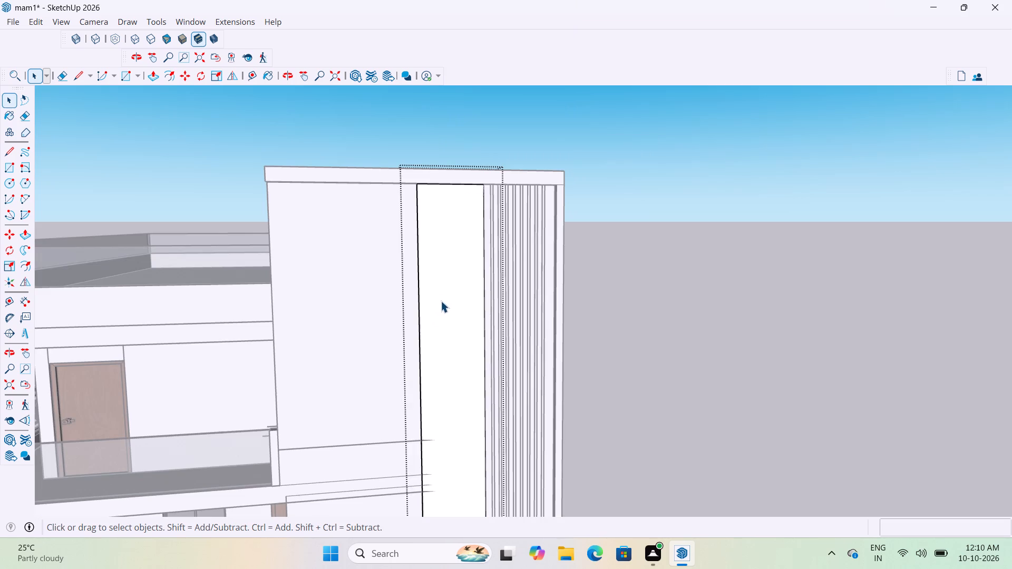
scroll(436, 297, "up", 5)
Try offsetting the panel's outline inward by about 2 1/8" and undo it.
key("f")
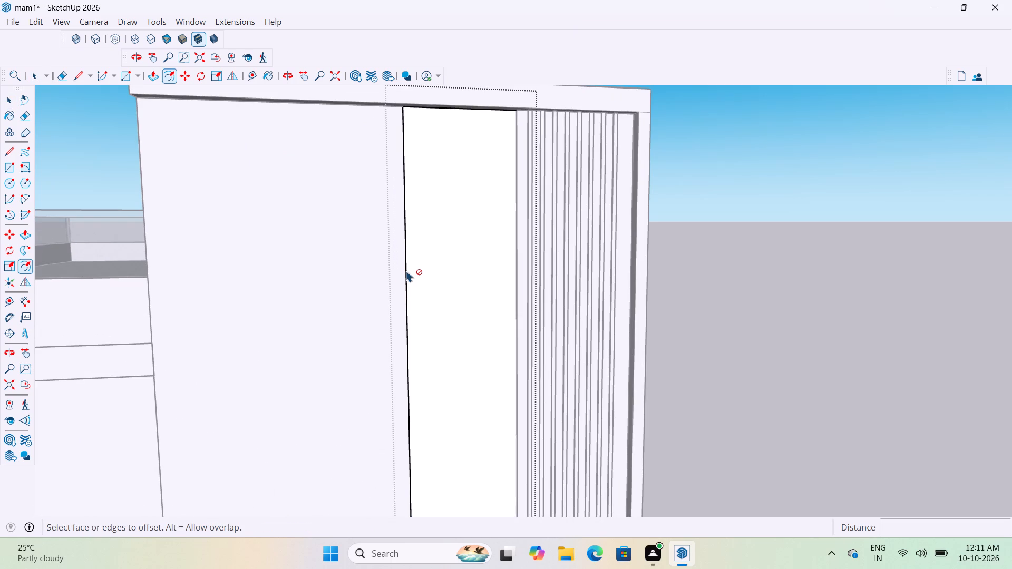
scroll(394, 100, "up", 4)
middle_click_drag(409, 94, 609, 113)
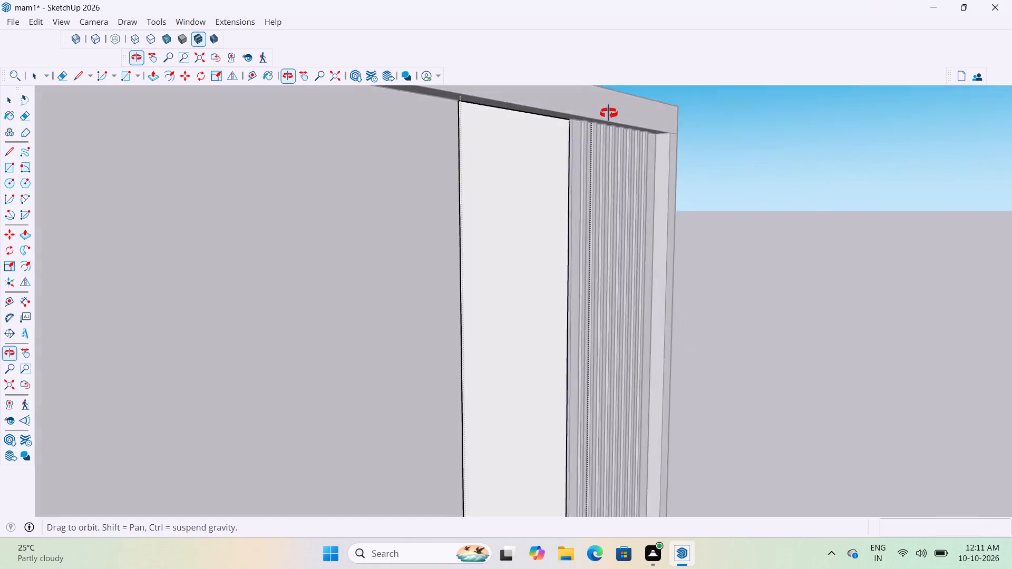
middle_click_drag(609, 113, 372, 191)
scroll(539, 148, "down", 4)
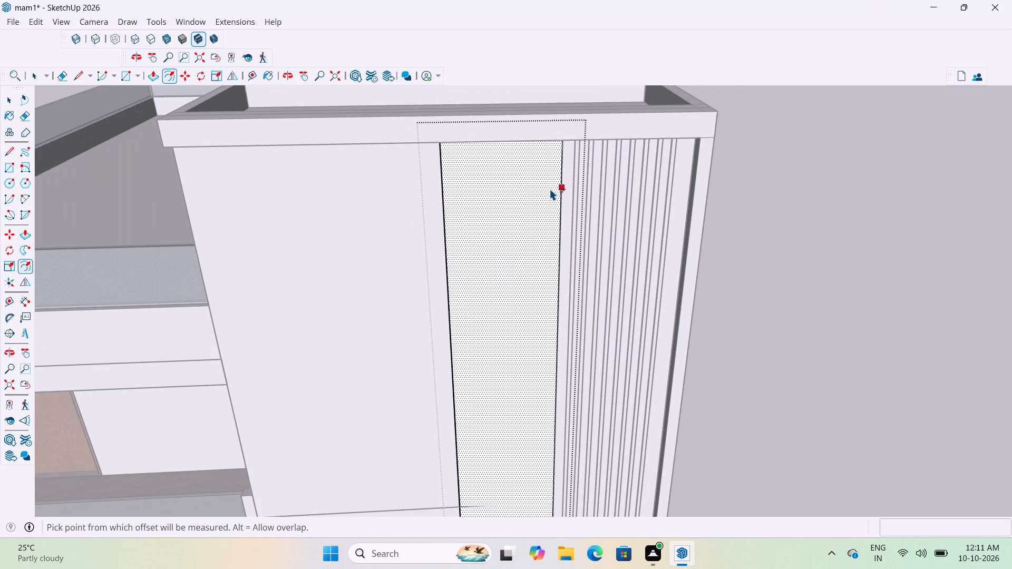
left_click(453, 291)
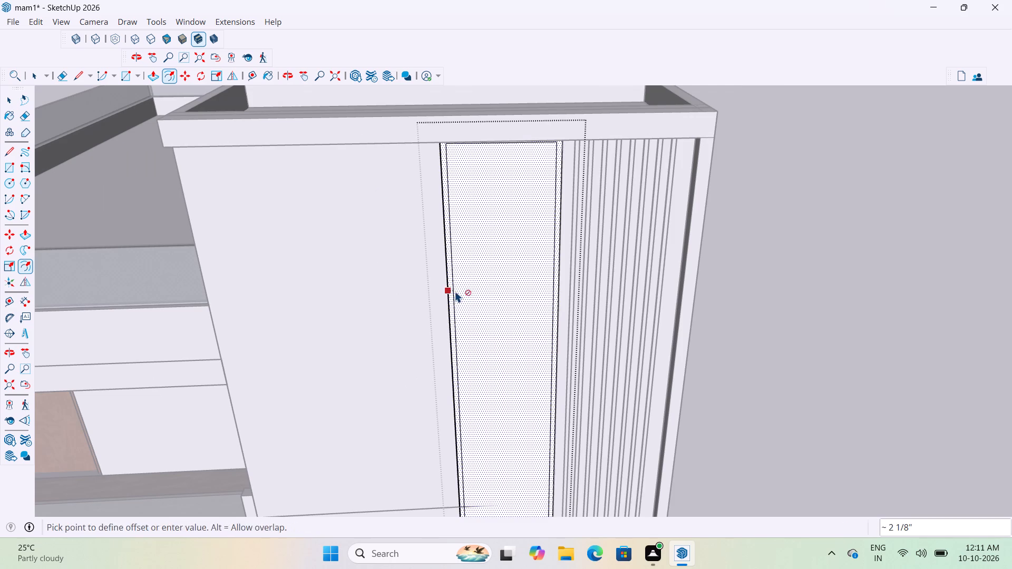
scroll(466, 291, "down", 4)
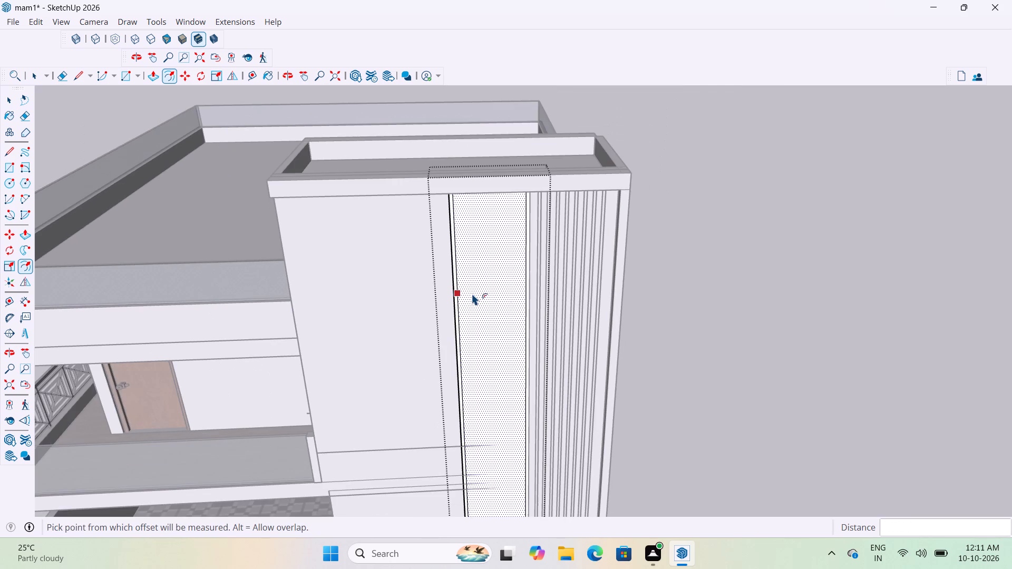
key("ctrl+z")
Offset the panel's outline 1" inward to form a narrow border.
scroll(467, 266, "up", 3)
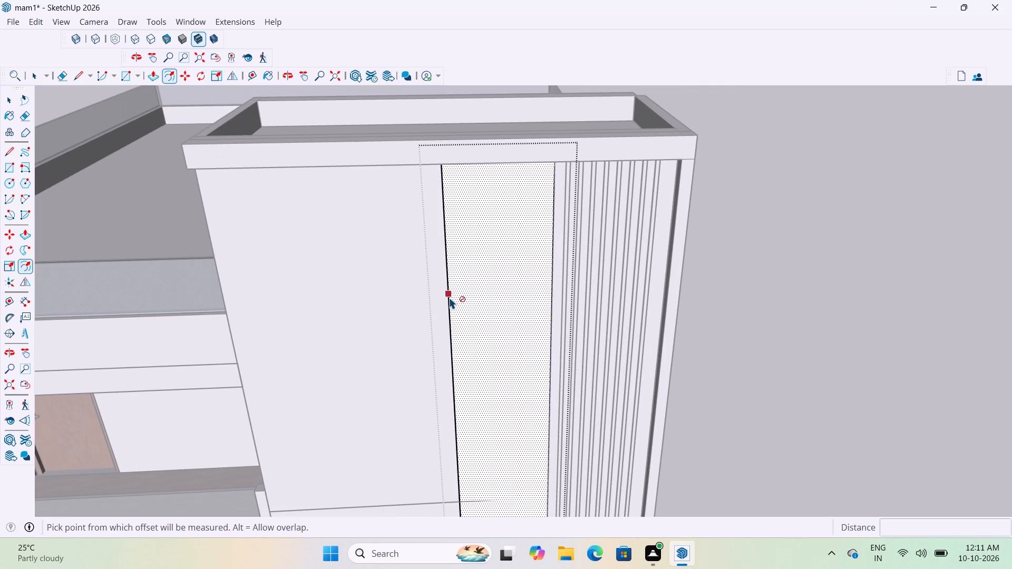
scroll(484, 158, "down", 4)
middle_click_drag(485, 352, 512, 291)
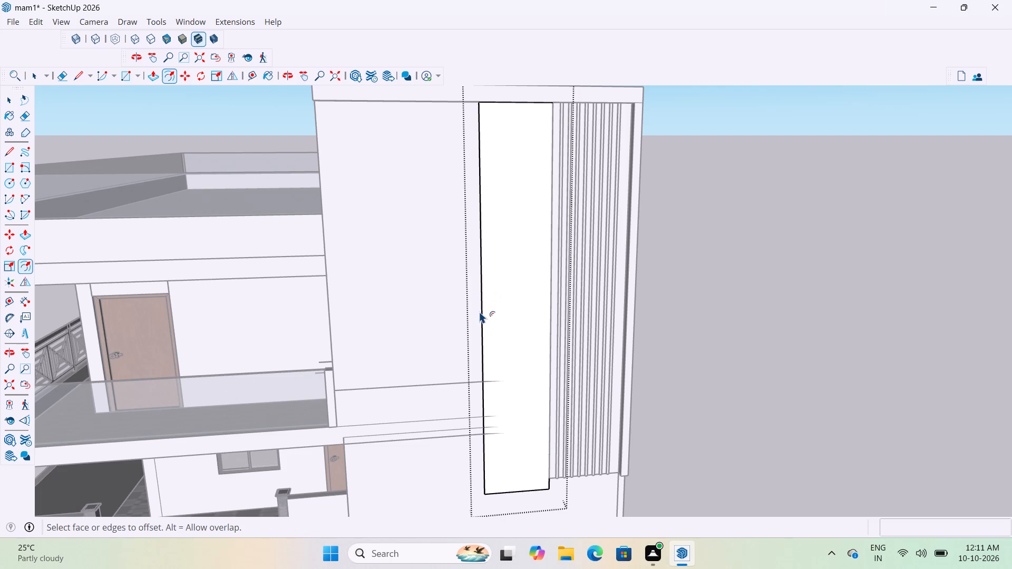
left_click(486, 278)
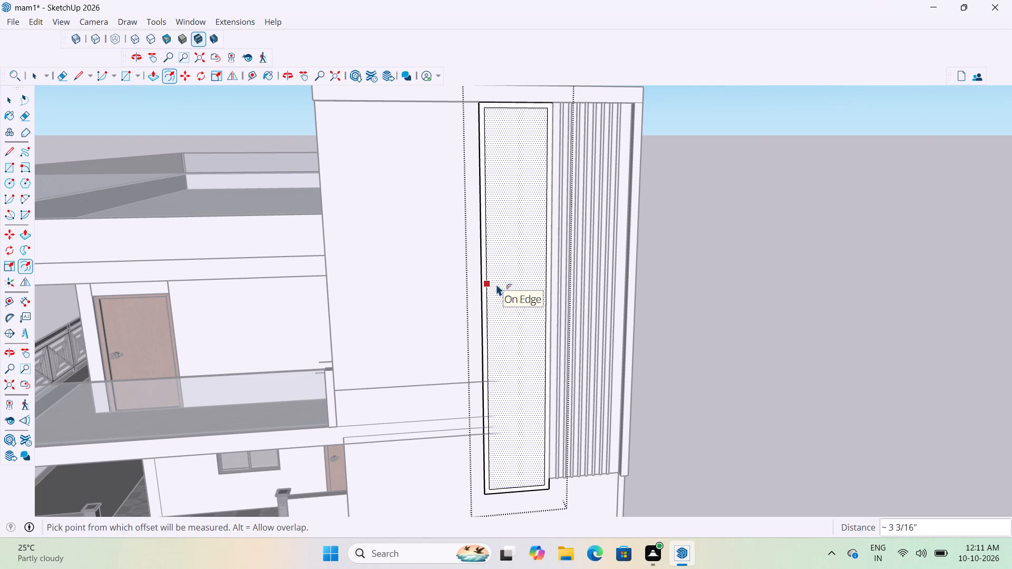
key("1")
key("shift+quotedbl")
key("Return")
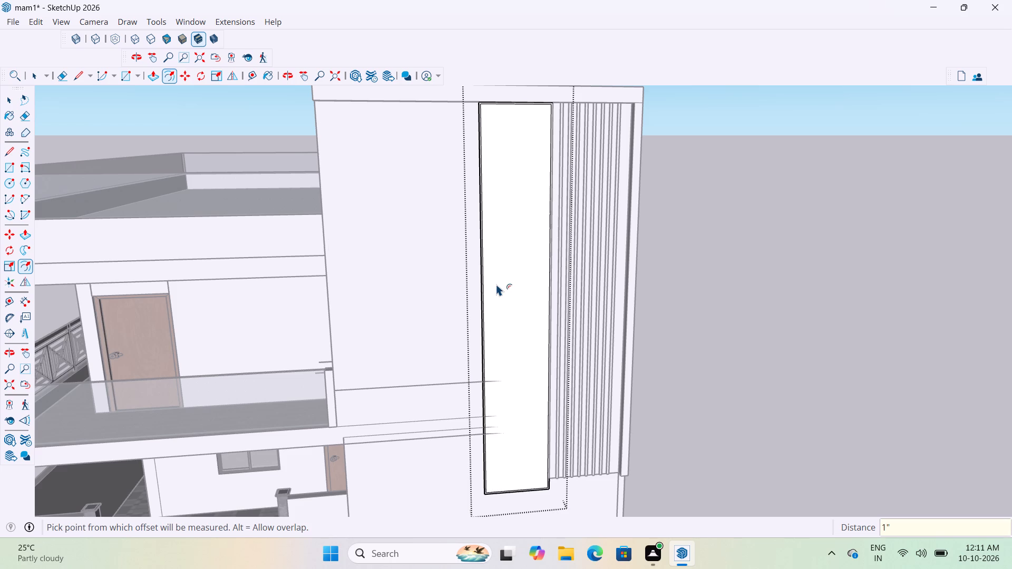
Push/Pull the narrow border face of the panel outward by about 4 3/16" and close the group.
scroll(514, 111, "up", 6)
middle_click_drag(521, 248, 517, 247)
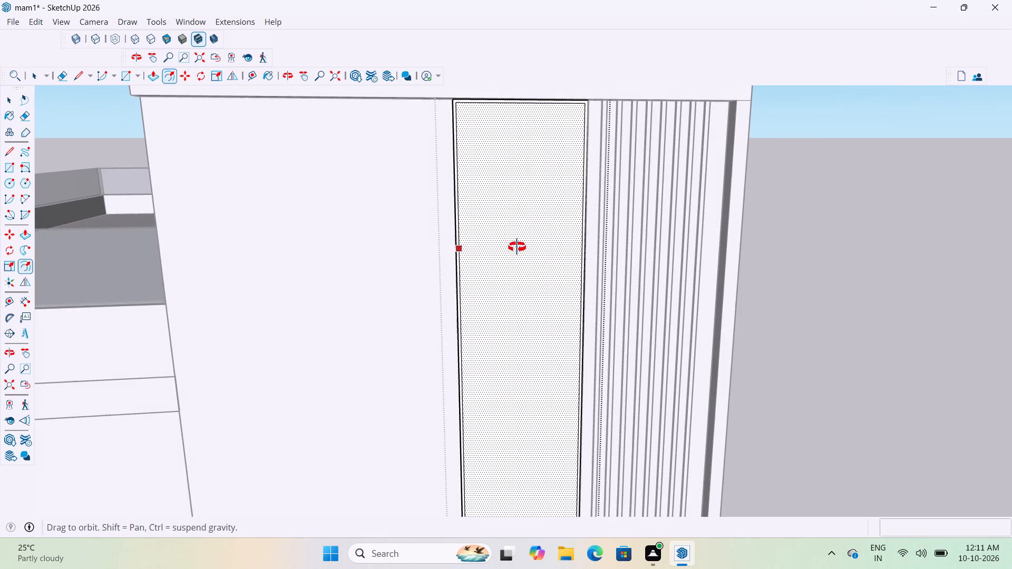
middle_click_drag(517, 247, 449, 311)
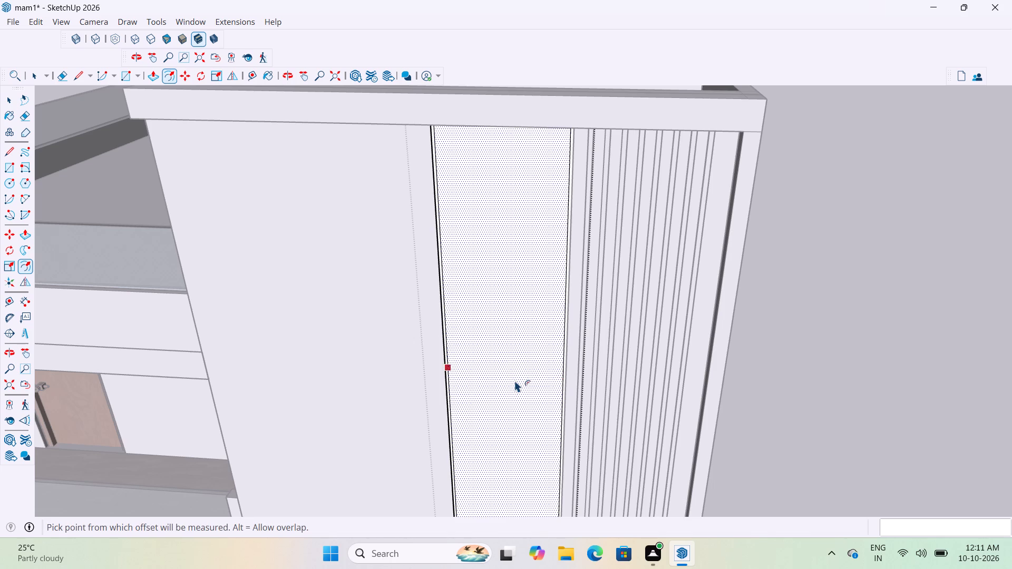
scroll(514, 346, "down", 3)
middle_click_drag(511, 228, 578, 210)
scroll(494, 188, "up", 3)
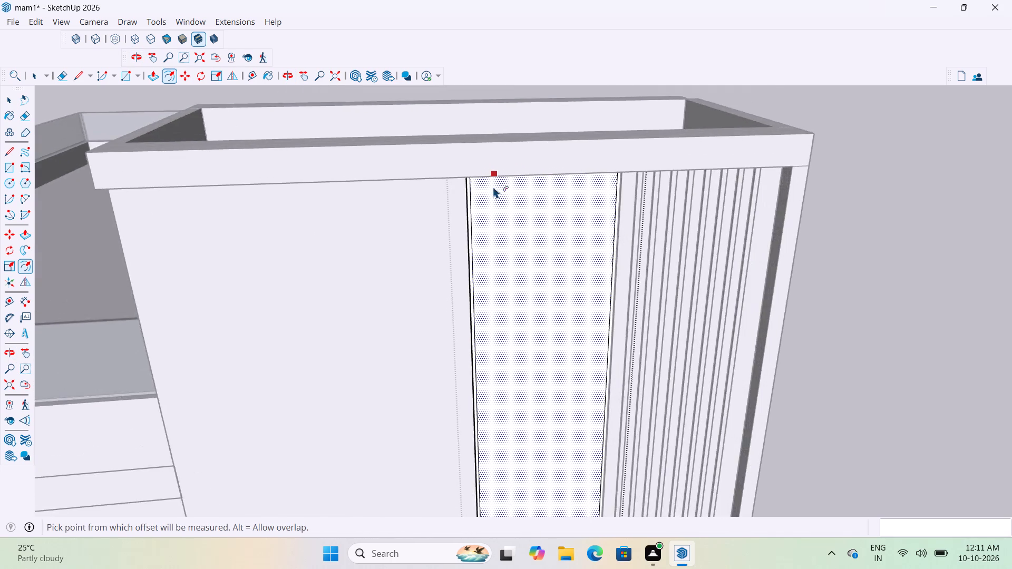
scroll(493, 187, "up", 5)
middle_click_drag(487, 179, 551, 150)
scroll(502, 161, "up", 12)
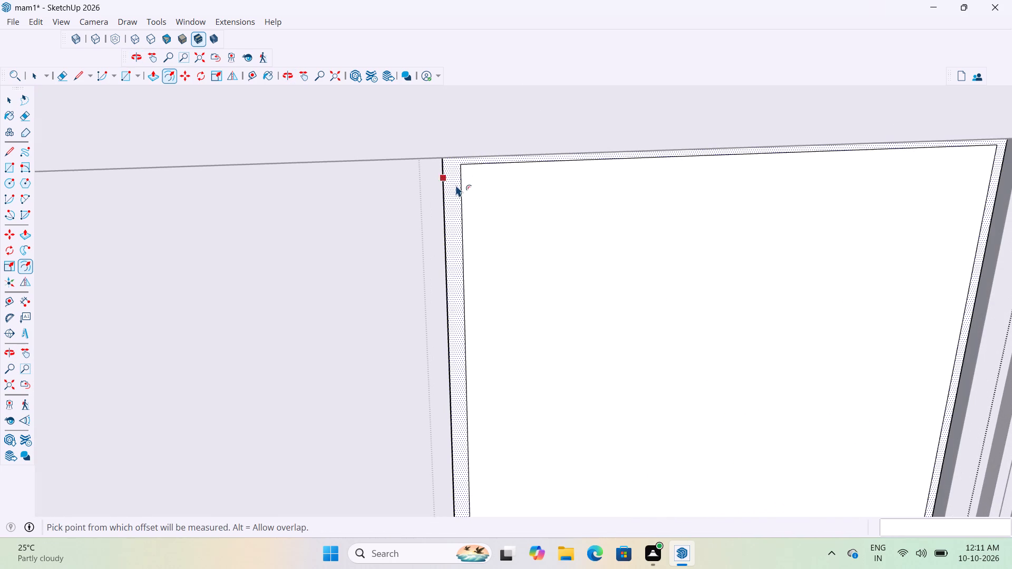
key("p")
left_click(455, 190)
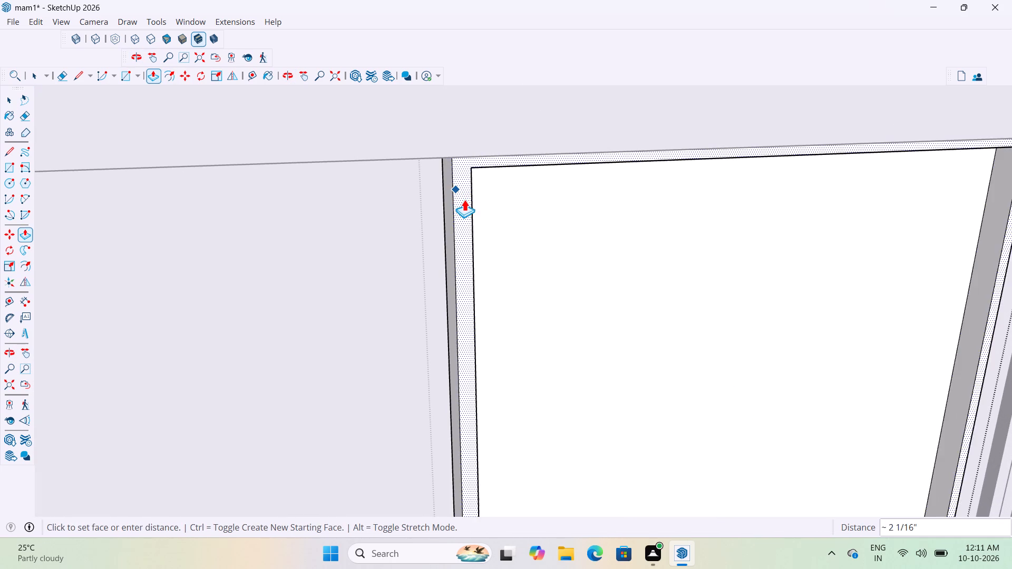
scroll(464, 199, "down", 20)
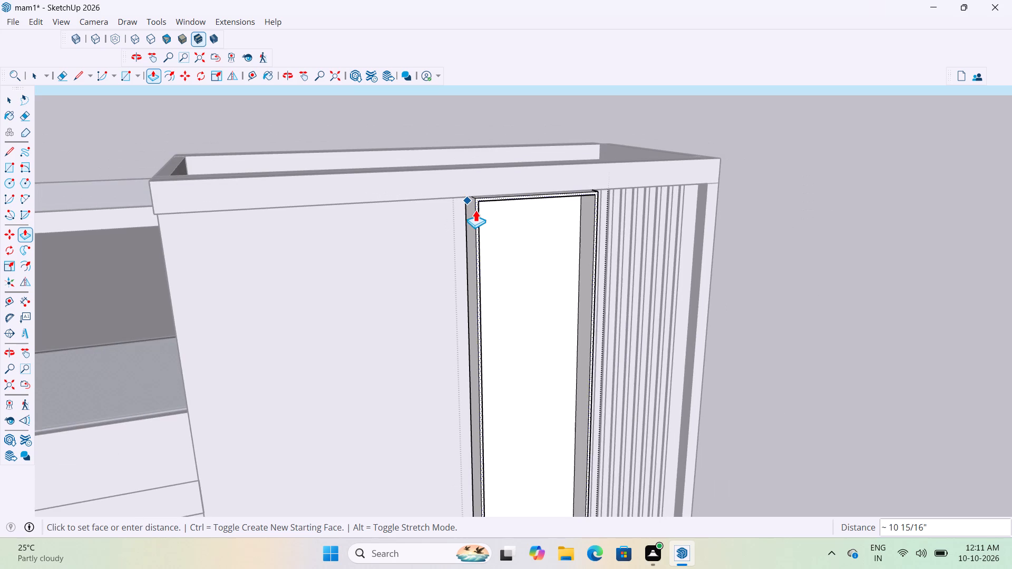
scroll(474, 210, "up", 2)
middle_click_drag(470, 208, 430, 215)
scroll(430, 215, "up", 1)
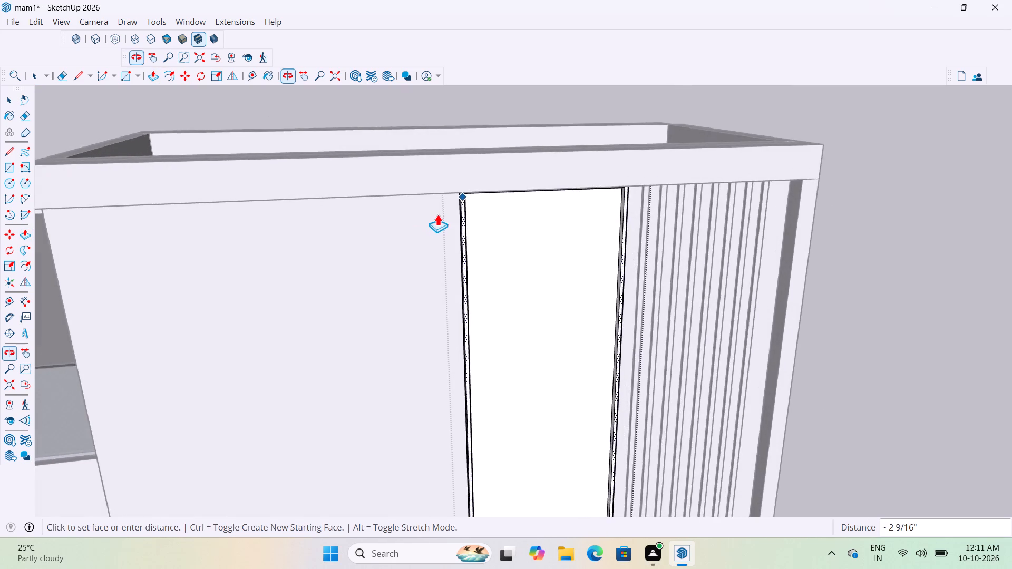
scroll(437, 214, "down", 14)
scroll(439, 215, "up", 3)
scroll(440, 208, "down", 5)
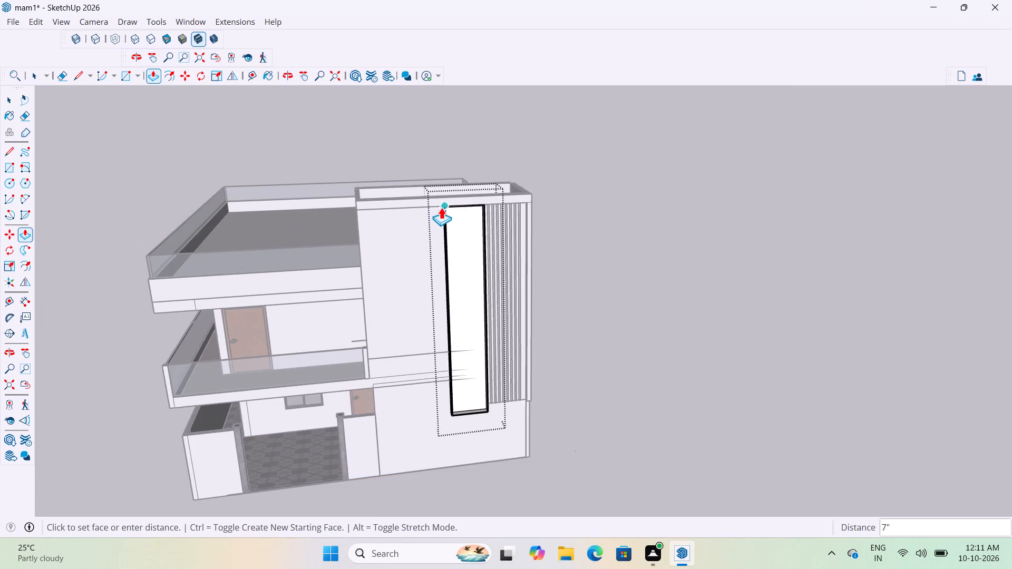
middle_click_drag(459, 209, 566, 209)
scroll(512, 228, "up", 3)
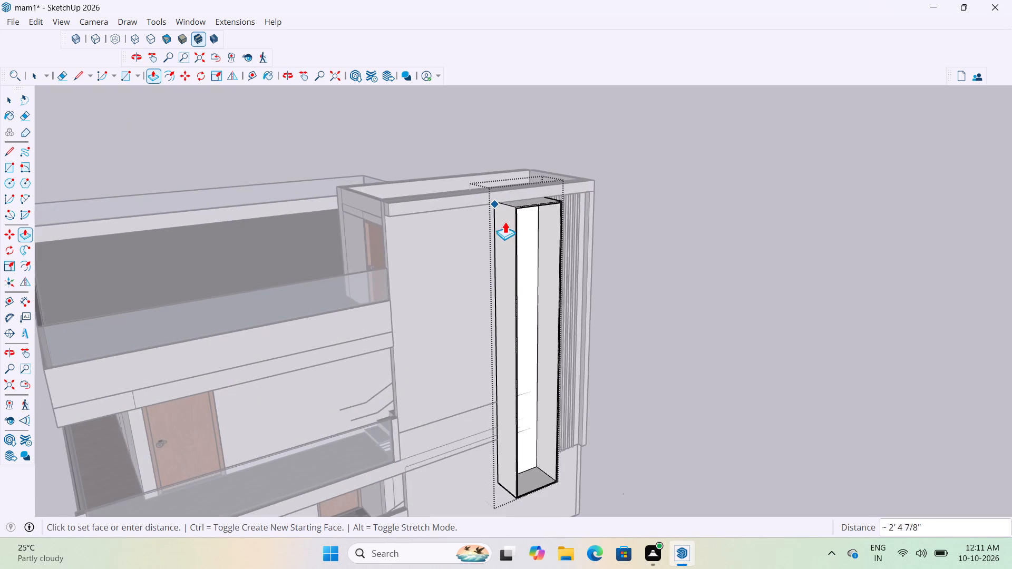
scroll(493, 211, "up", 8)
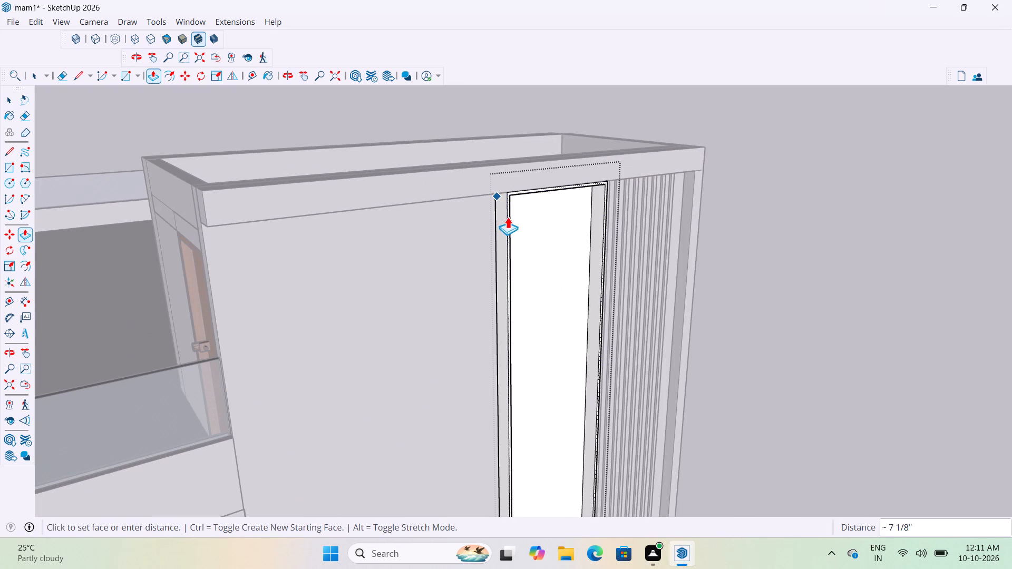
scroll(505, 214, "up", 3)
middle_click_drag(498, 209, 206, 216)
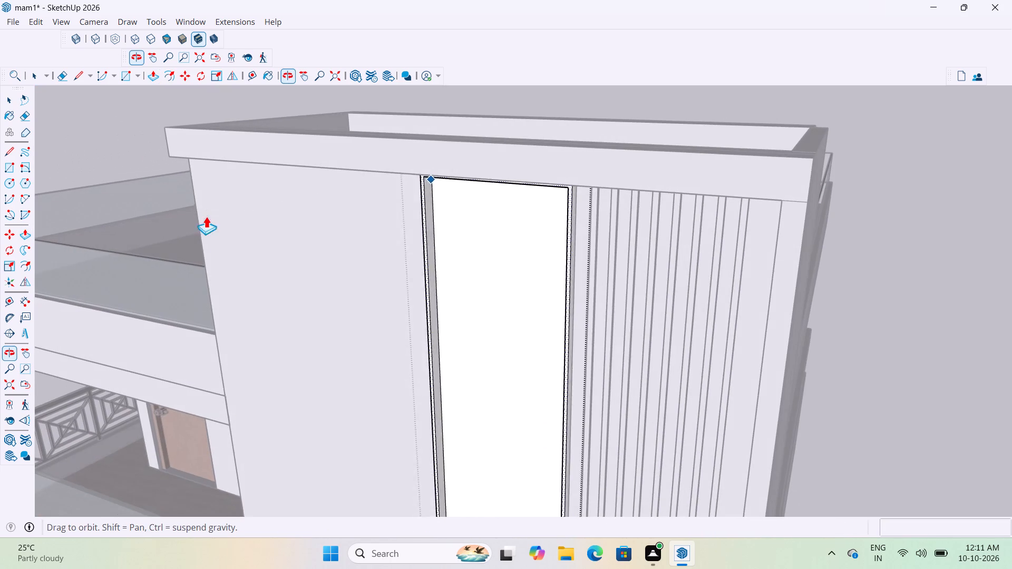
middle_click_drag(206, 216, 207, 213)
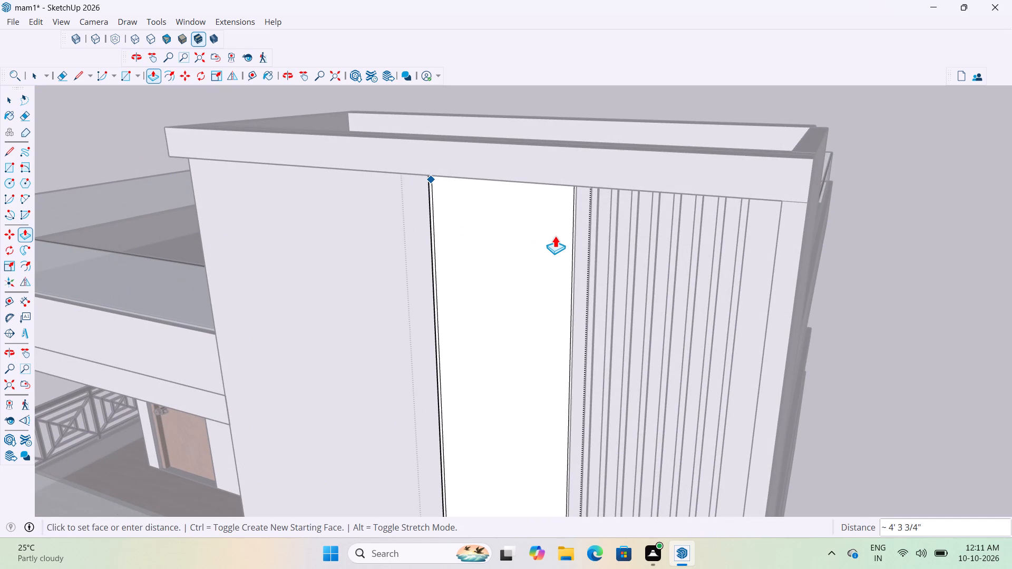
scroll(555, 235, "up", 7)
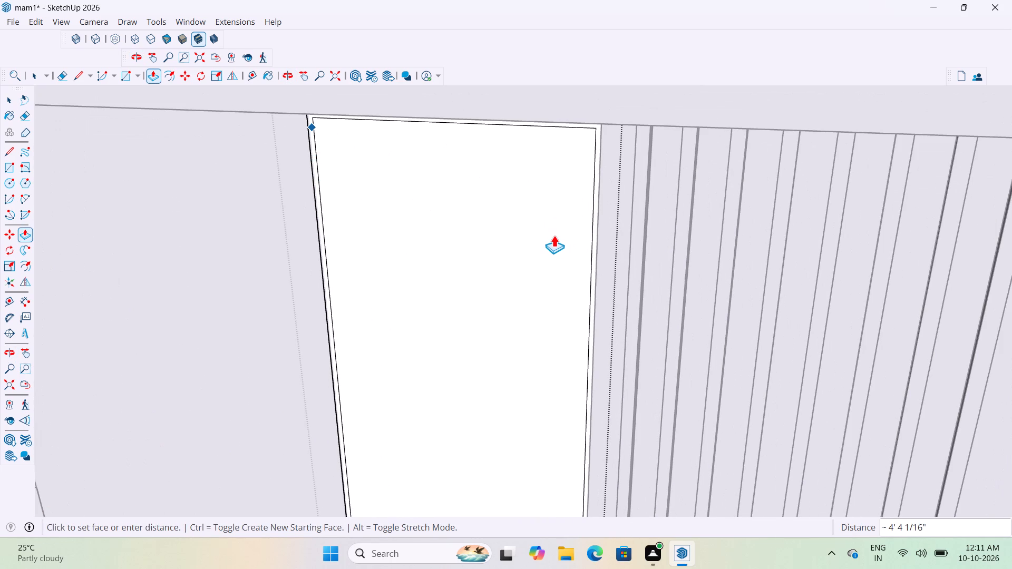
scroll(497, 272, "down", 9)
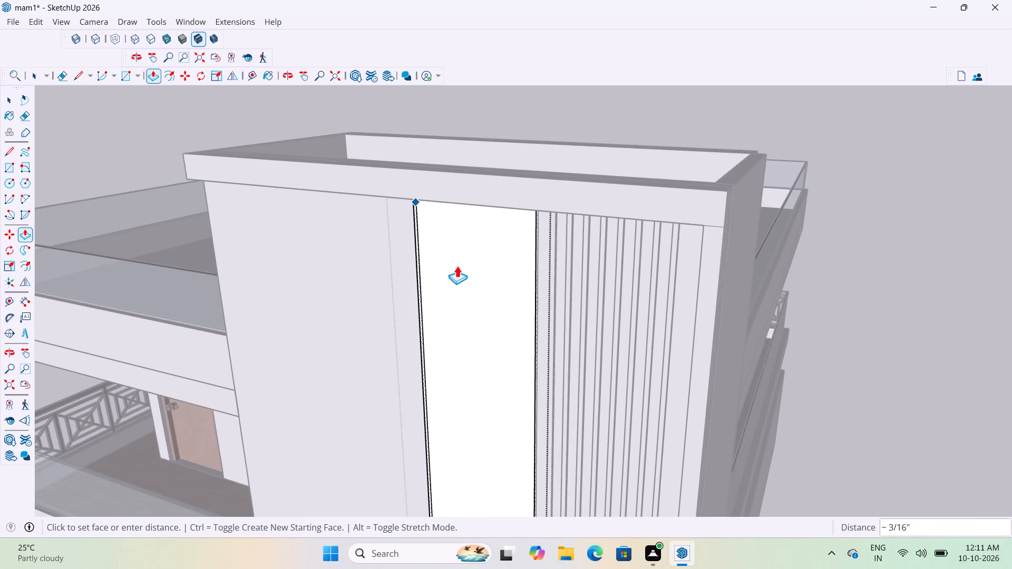
scroll(463, 262, "down", 5)
scroll(444, 286, "up", 3)
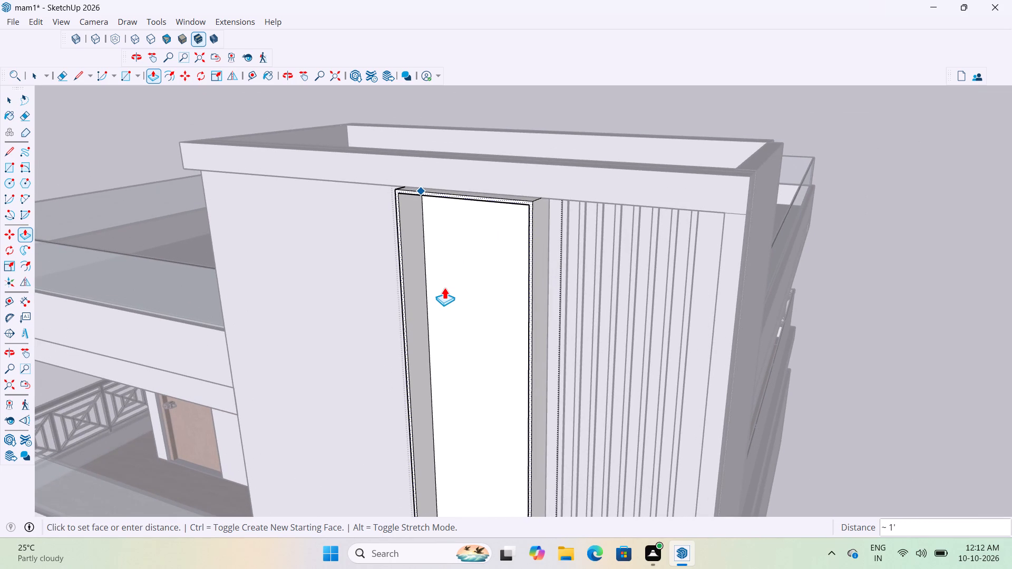
scroll(444, 287, "down", 2)
scroll(446, 279, "up", 2)
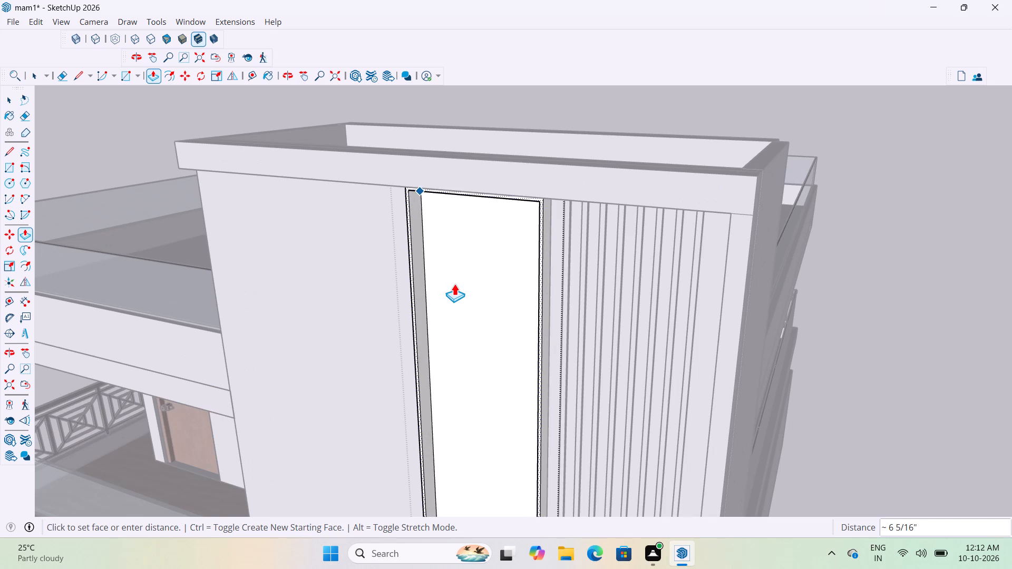
scroll(454, 283, "up", 4)
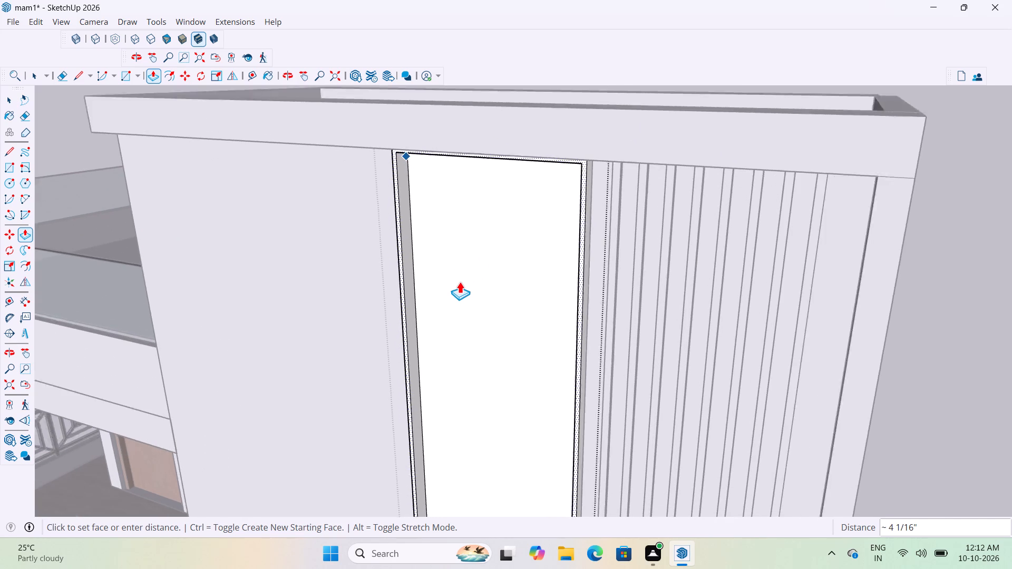
scroll(460, 281, "up", 1)
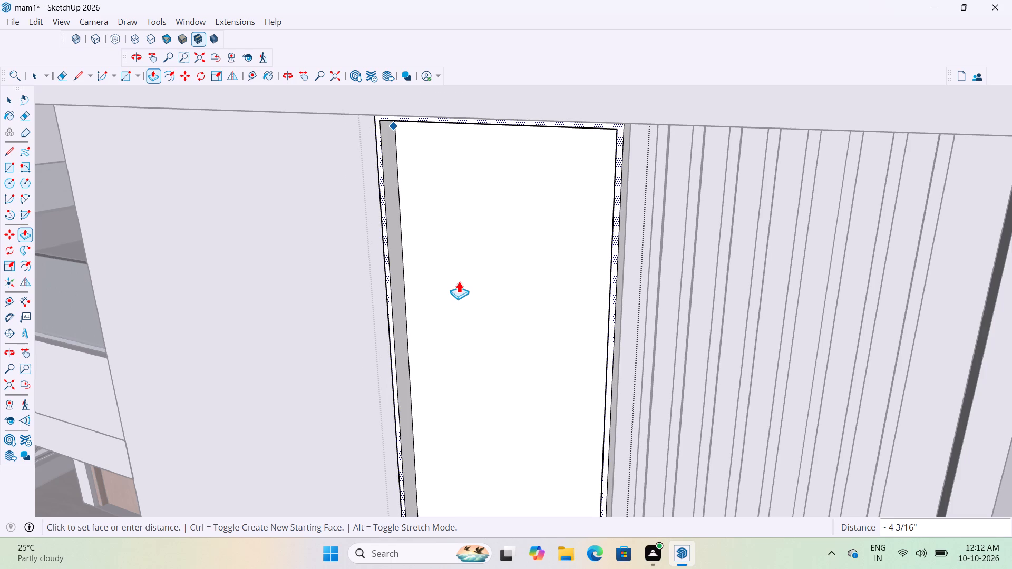
left_click(459, 280)
scroll(500, 195, "down", 17)
key("space")
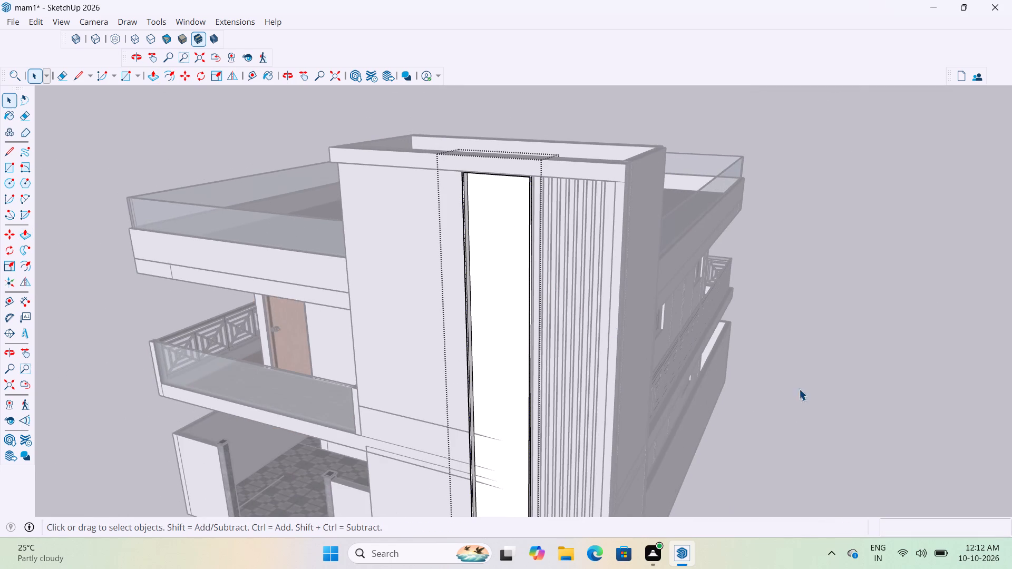
left_click(815, 372)
Examine the raised border's upper corners and where its top edge meets the tower's parapet band.
scroll(562, 330, "up", 3)
middle_click_drag(405, 137, 470, 136)
scroll(507, 106, "up", 7)
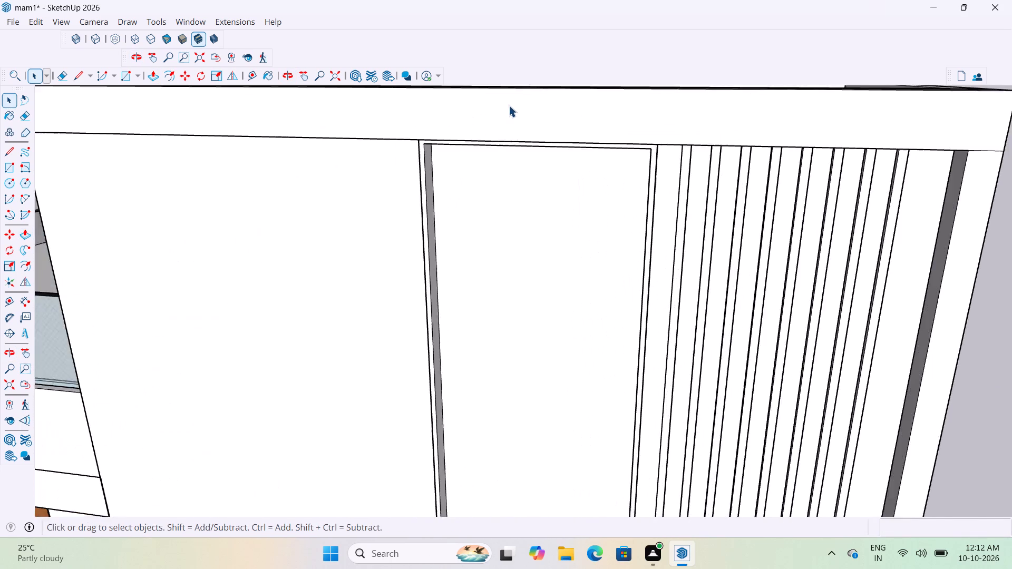
scroll(509, 105, "up", 8)
middle_click_drag(483, 120, 544, 156)
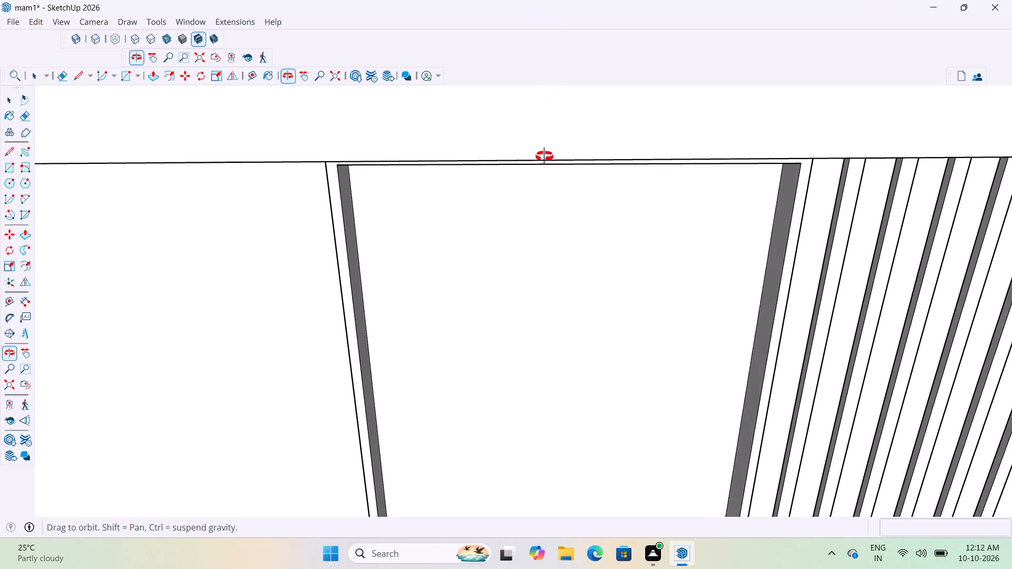
middle_click_drag(544, 156, 544, 157)
scroll(793, 155, "up", 4)
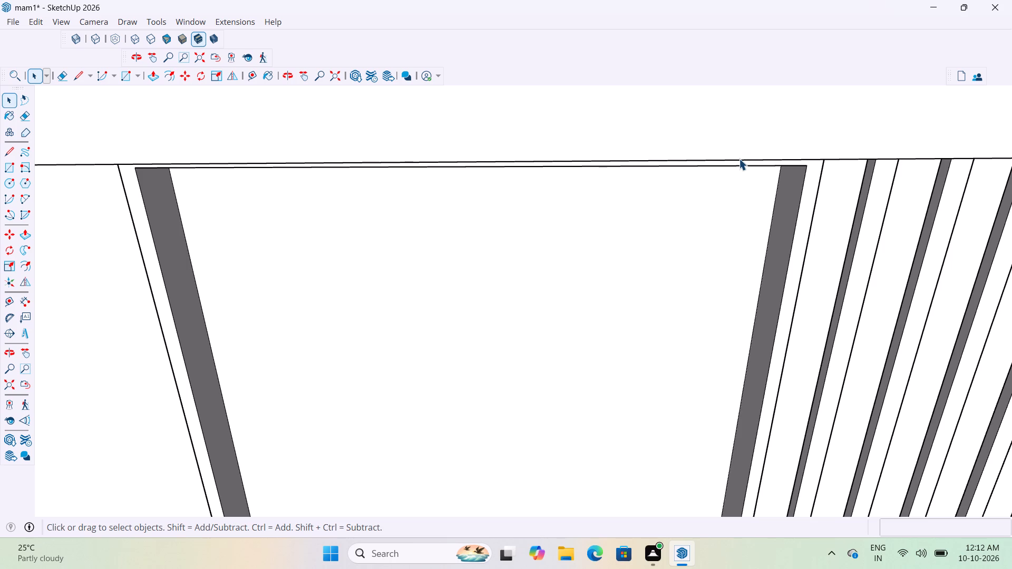
scroll(739, 159, "down", 8)
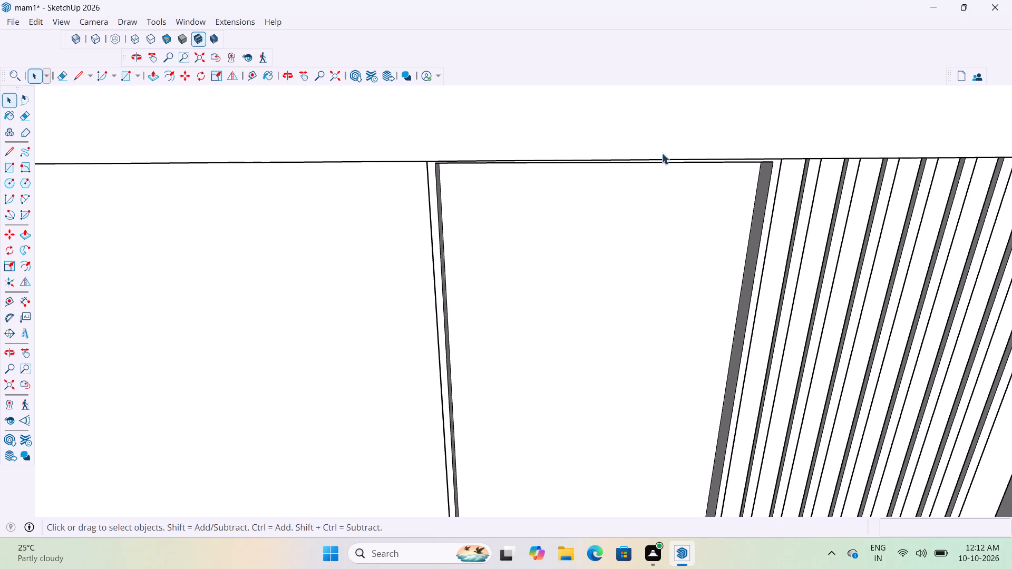
scroll(632, 146, "down", 10)
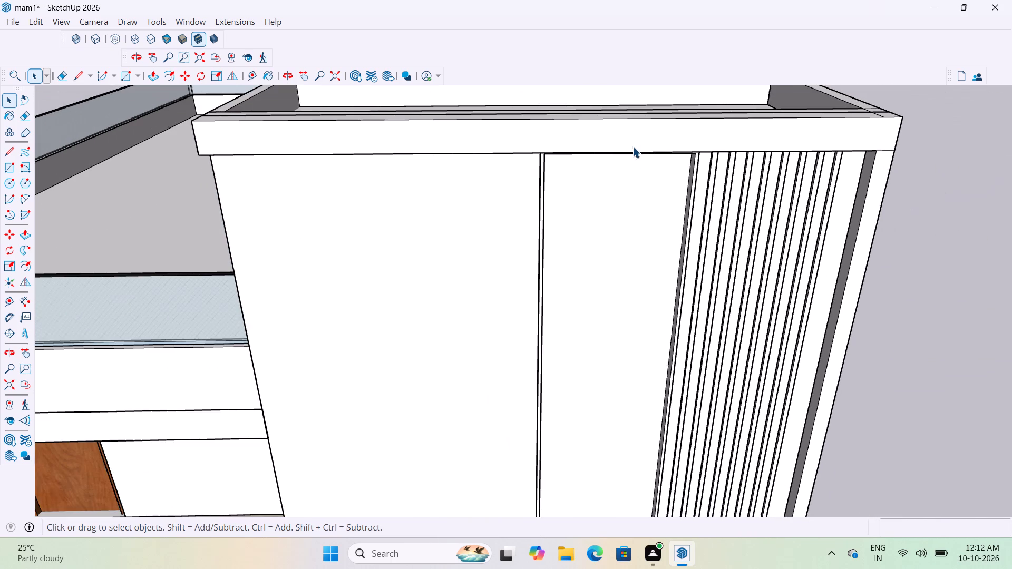
middle_click_drag(632, 138, 593, 143)
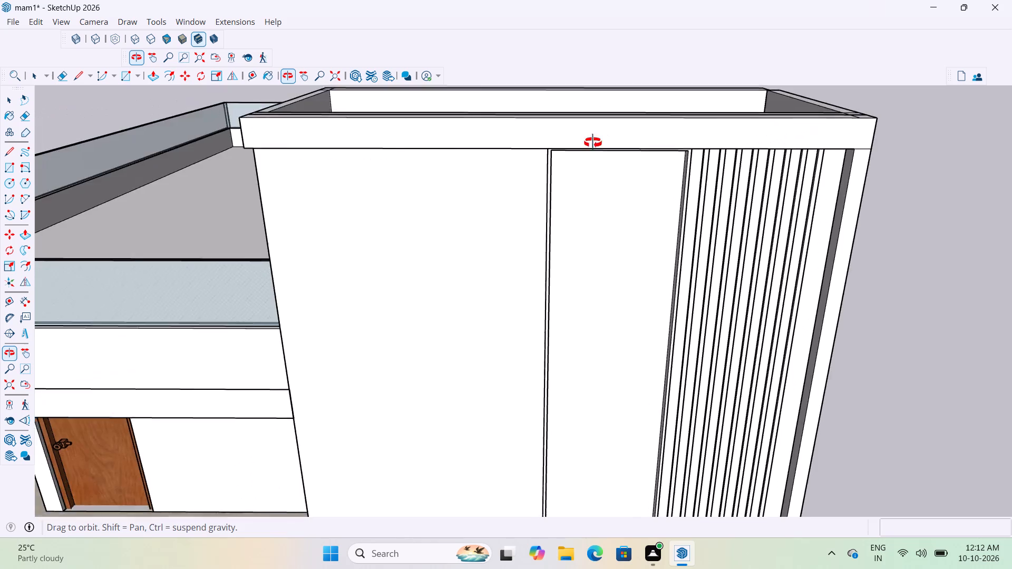
middle_click_drag(593, 143, 564, 178)
scroll(567, 184, "down", 12)
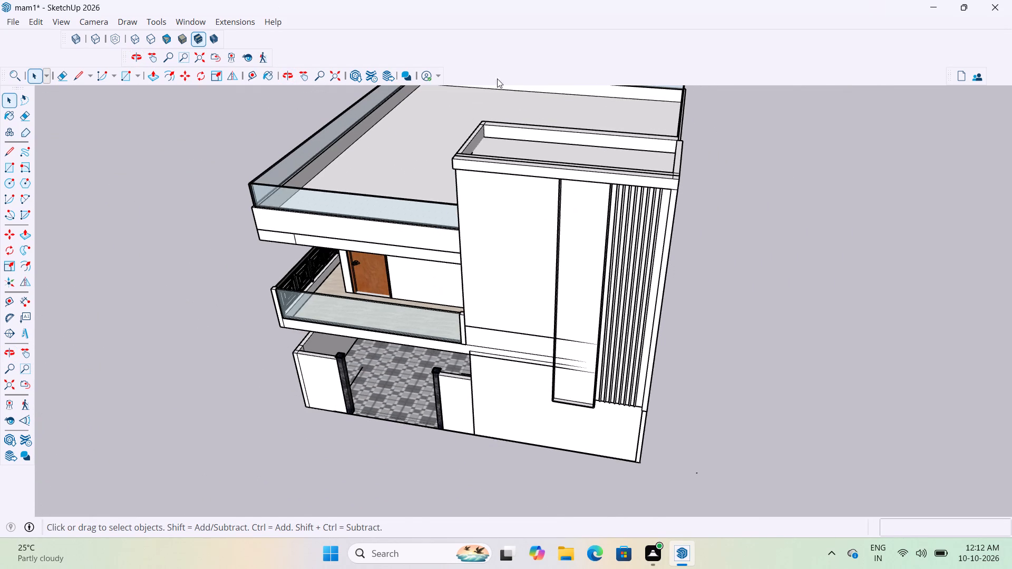
Move the bordered panel group straight down the tower wall by about 2' 1 7/16" from its top corner.
scroll(515, 92, "up", 6)
middle_click_drag(578, 207, 686, 142)
scroll(615, 96, "up", 7)
left_click(584, 131)
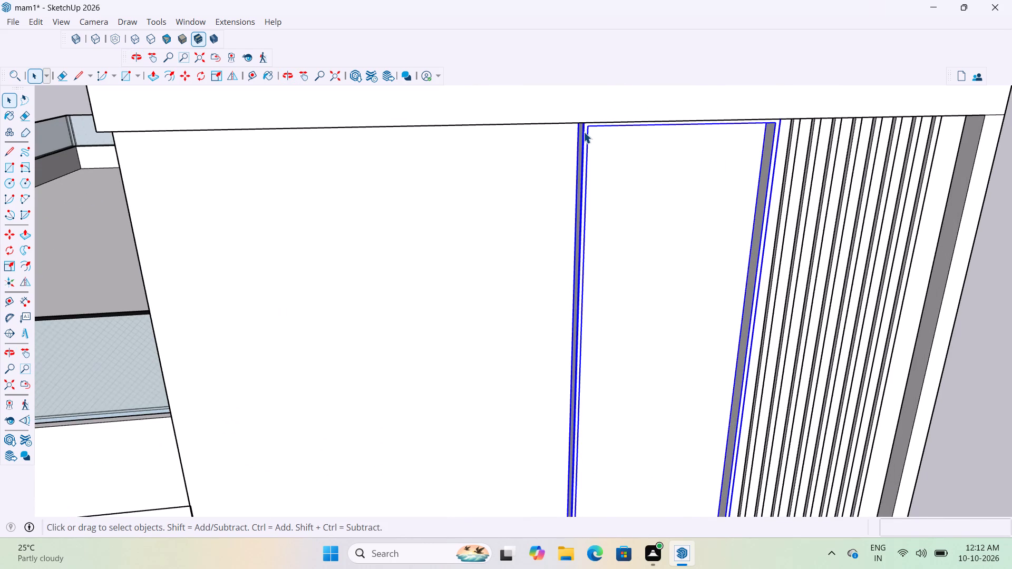
key("m")
scroll(583, 125, "up", 7)
middle_click_drag(583, 122, 600, 116)
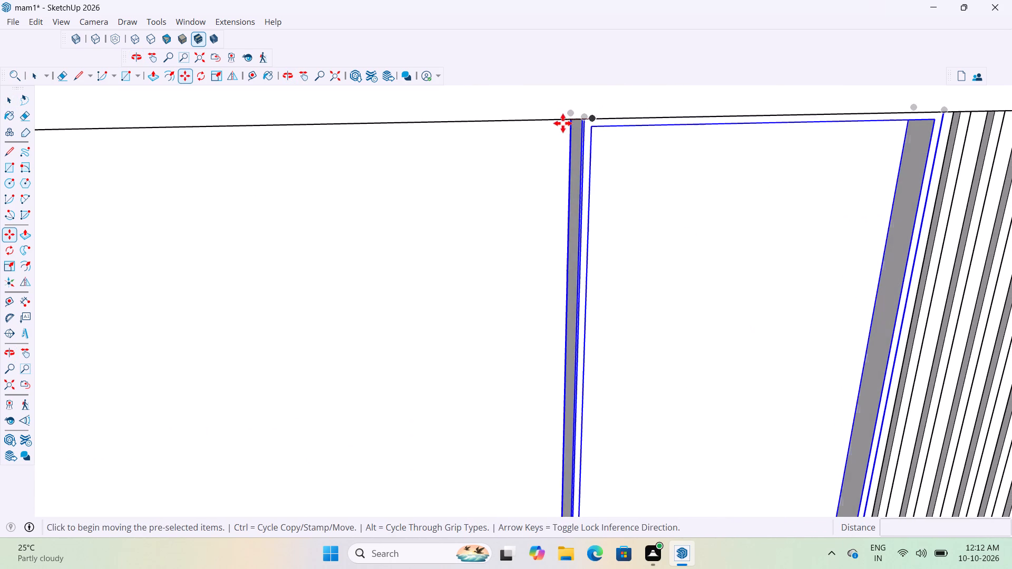
scroll(570, 121, "up", 7)
middle_click_drag(575, 104, 613, 70)
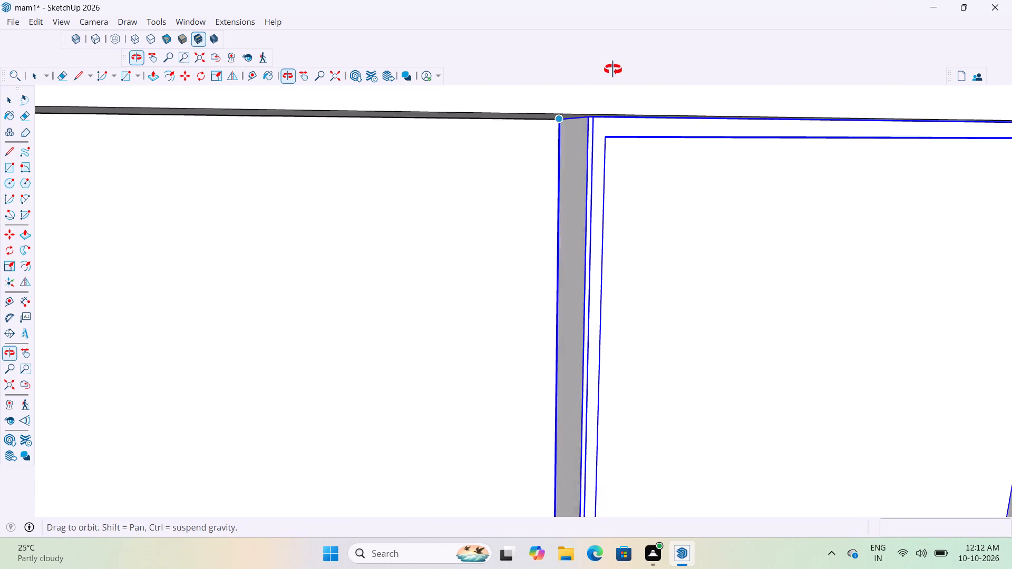
middle_click_drag(613, 70, 619, 68)
left_click(548, 123)
scroll(551, 169, "down", 2)
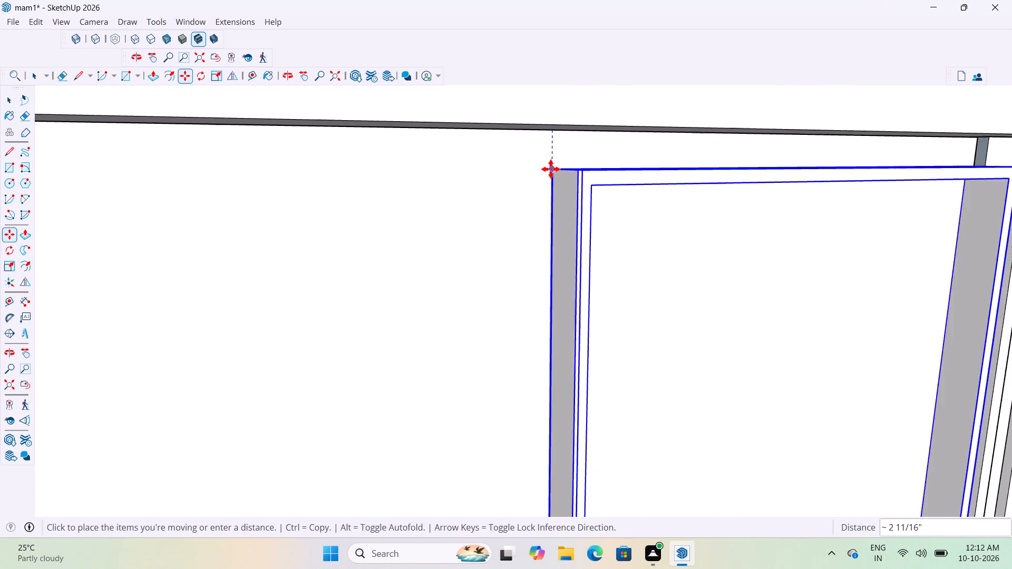
scroll(551, 169, "down", 8)
scroll(550, 169, "down", 16)
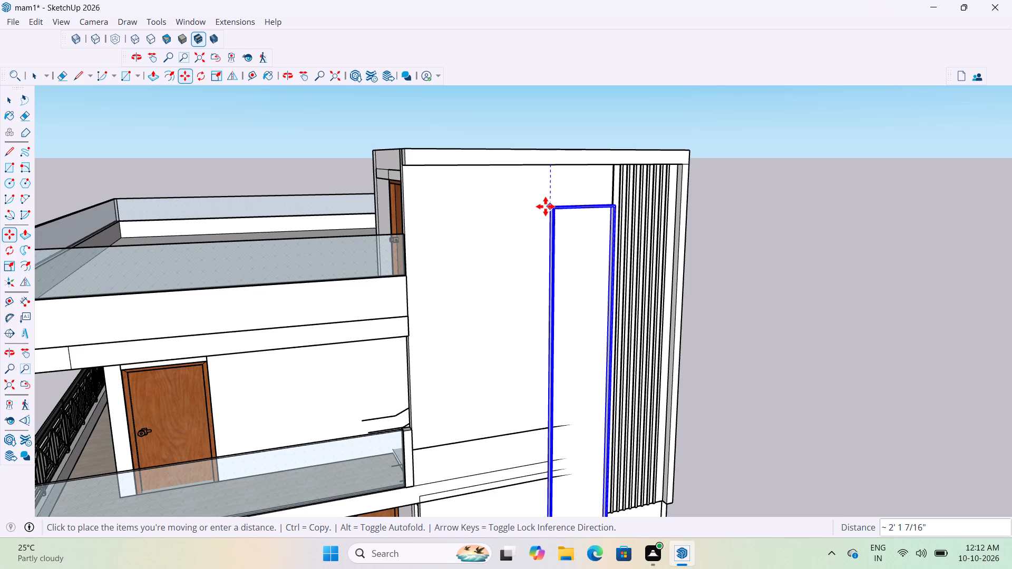
left_click(546, 207)
Measure the gap between the bordered panel's bottom edge and the base of the tower wall.
scroll(546, 191, "down", 10)
middle_click_drag(556, 231, 504, 227)
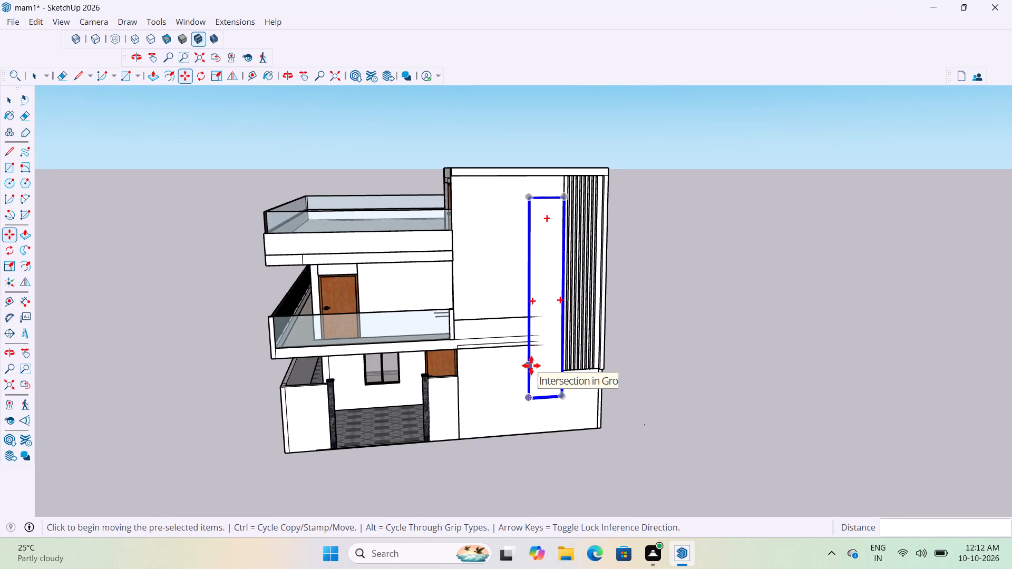
scroll(522, 365, "down", 4)
scroll(547, 401, "up", 9)
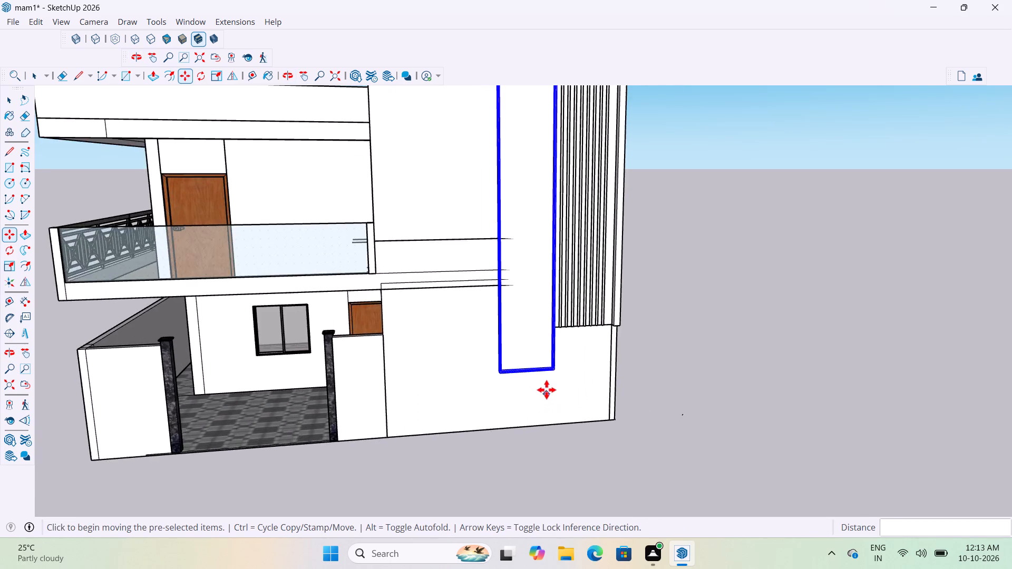
scroll(547, 390, "up", 4)
middle_click_drag(548, 375, 548, 366)
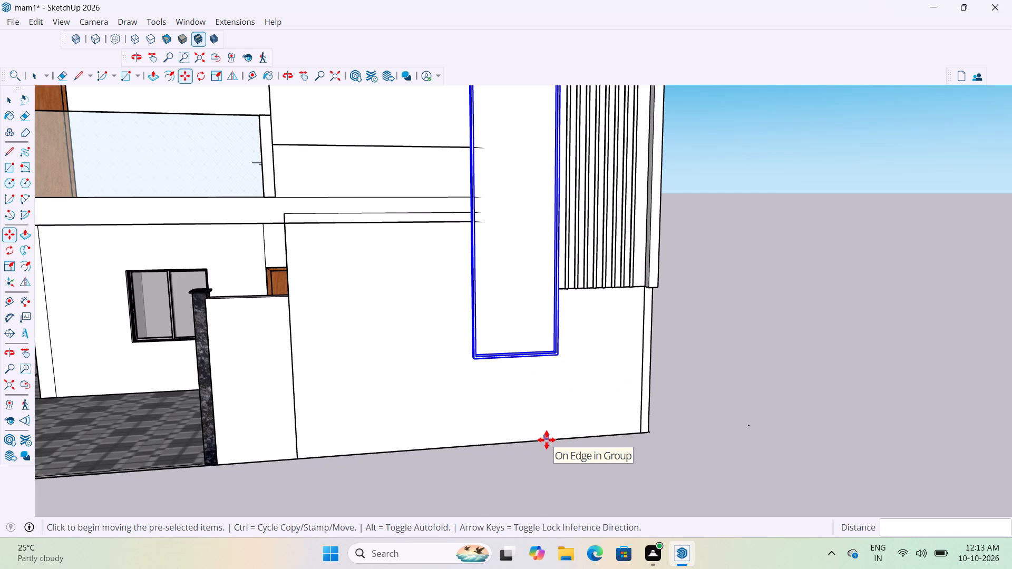
key("r")
key("t")
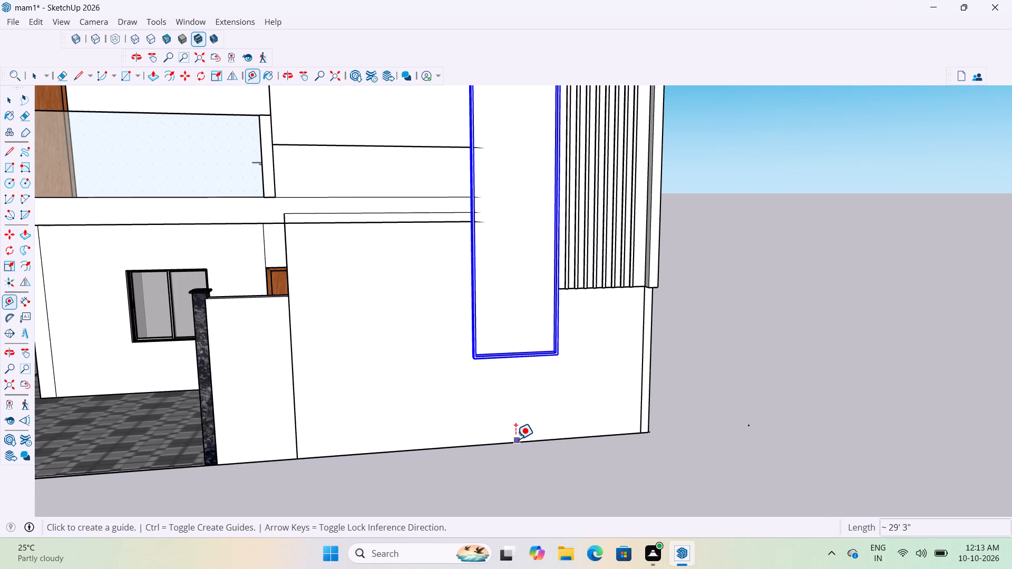
left_click(516, 438)
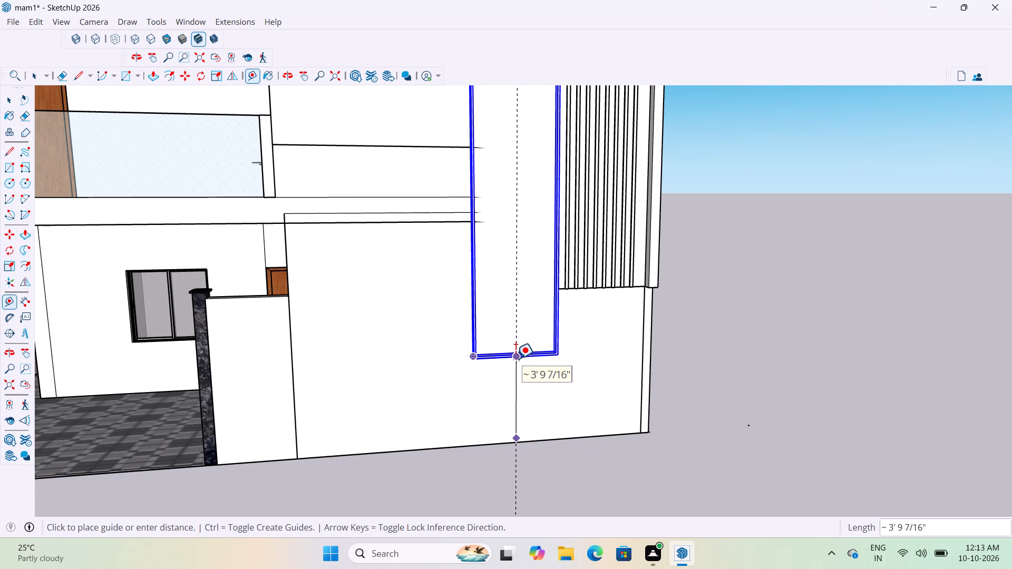
key("space")
Scale the bordered panel vertically from its bottom edge to about 0.97, keeping its top in place, and deselect it.
middle_click_drag(517, 362, 548, 293)
scroll(539, 320, "up", 5)
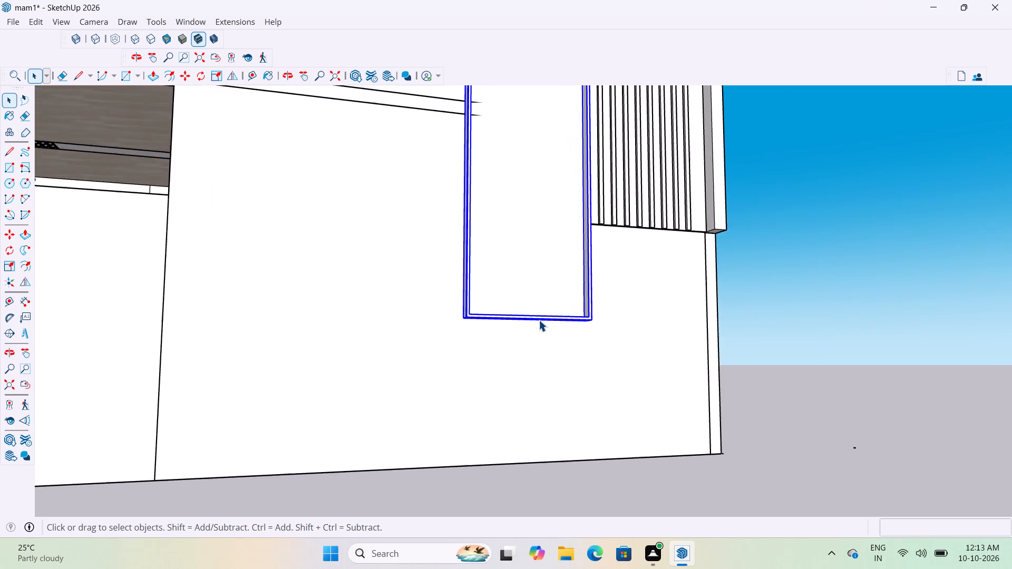
scroll(539, 320, "up", 2)
key("s")
scroll(539, 320, "up", 12)
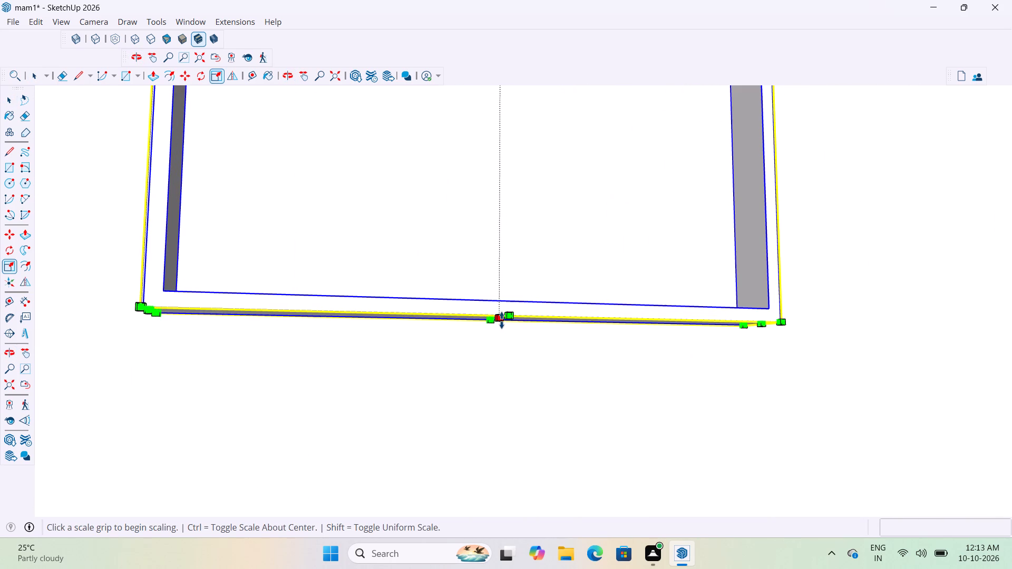
left_click(497, 316)
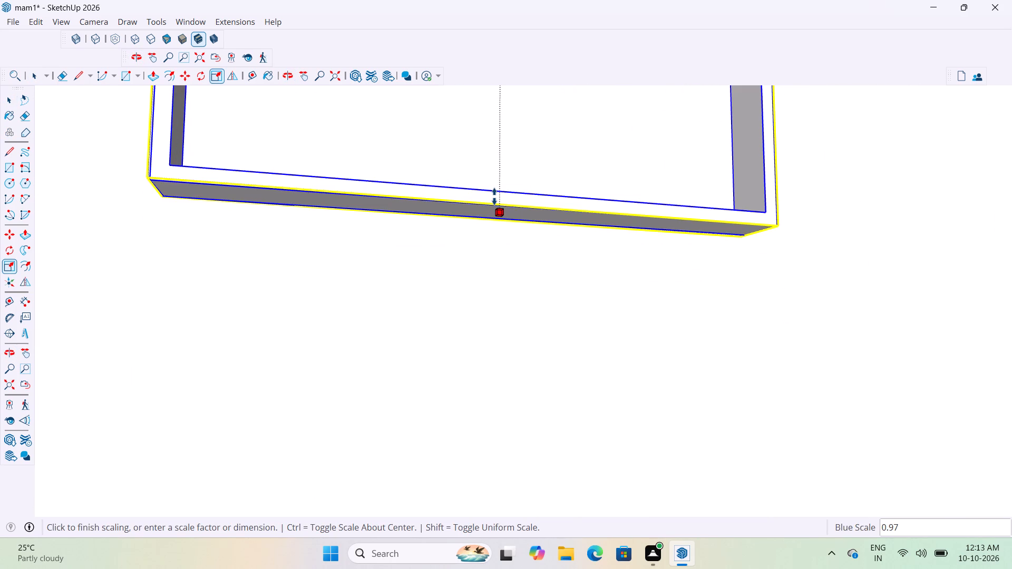
left_click(494, 197)
scroll(497, 260, "down", 17)
middle_click_drag(513, 279, 491, 345)
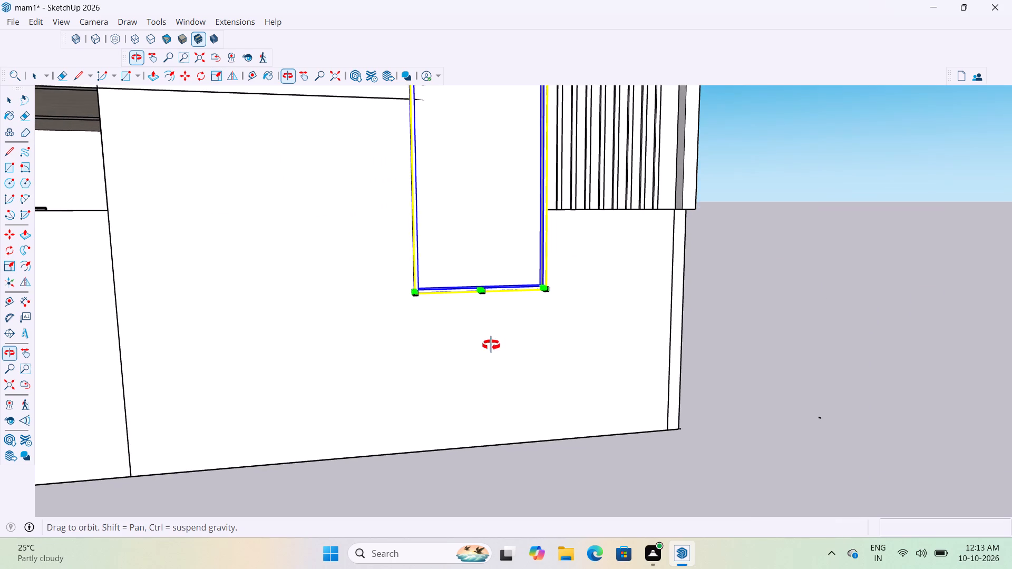
middle_click_drag(491, 345, 491, 346)
key("space")
left_click(744, 302)
Measure the distance from the tower wall's base up to the shortened panel's bottom edge.
key("t")
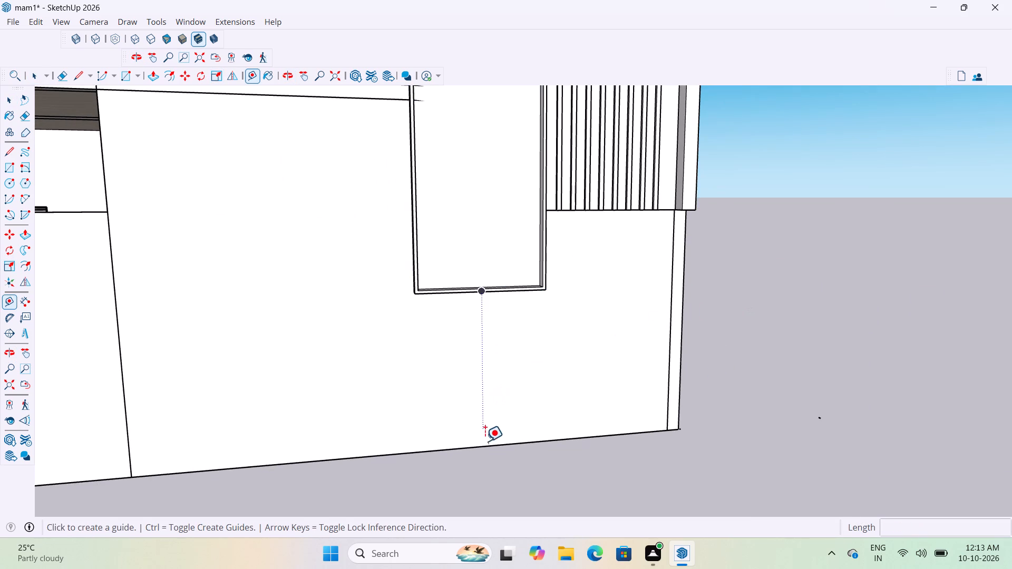
left_click(486, 444)
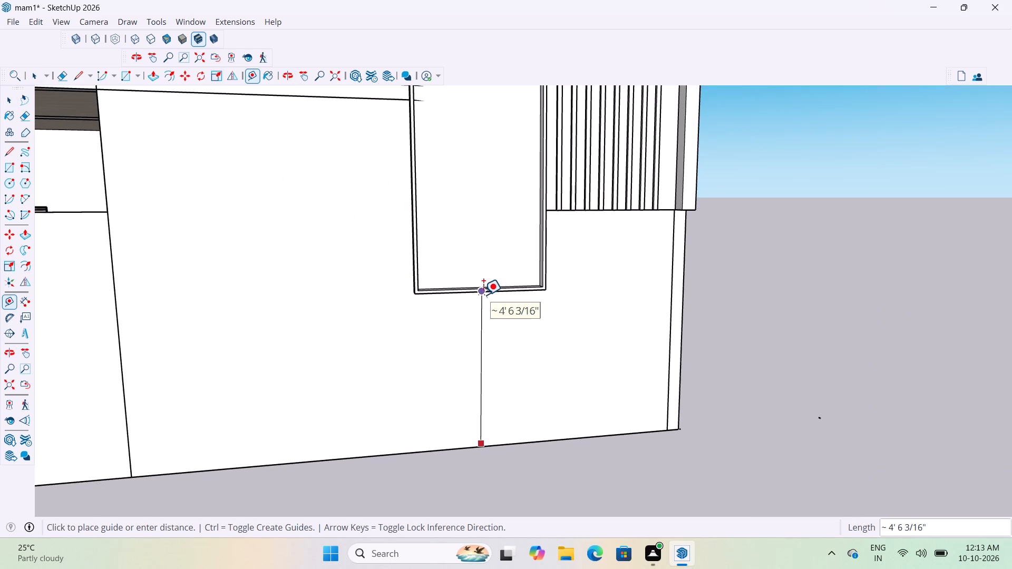
key("space")
Examine the shortened panel's proportions on the tower facade and its upper border beside the vertical strips.
scroll(492, 358, "down", 12)
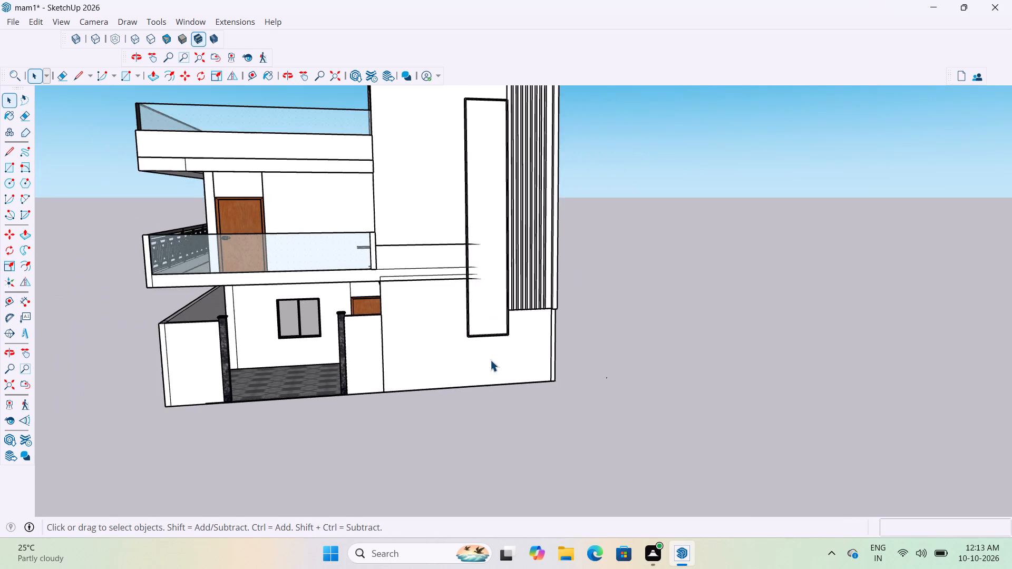
scroll(494, 344, "up", 4)
scroll(501, 351, "down", 7)
middle_click_drag(492, 344, 517, 344)
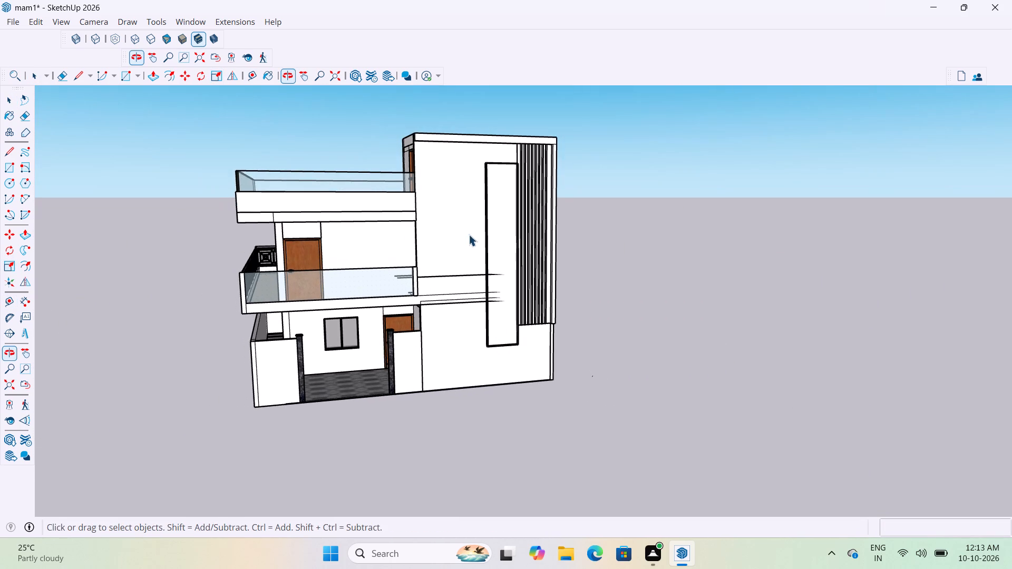
scroll(498, 166, "up", 15)
middle_click_drag(490, 153, 364, 224)
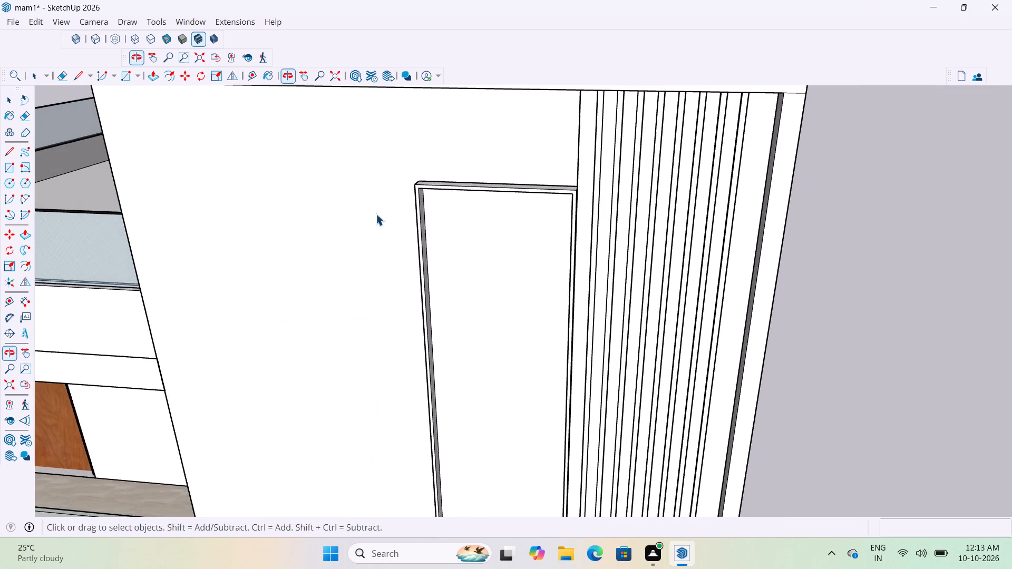
scroll(392, 203, "up", 10)
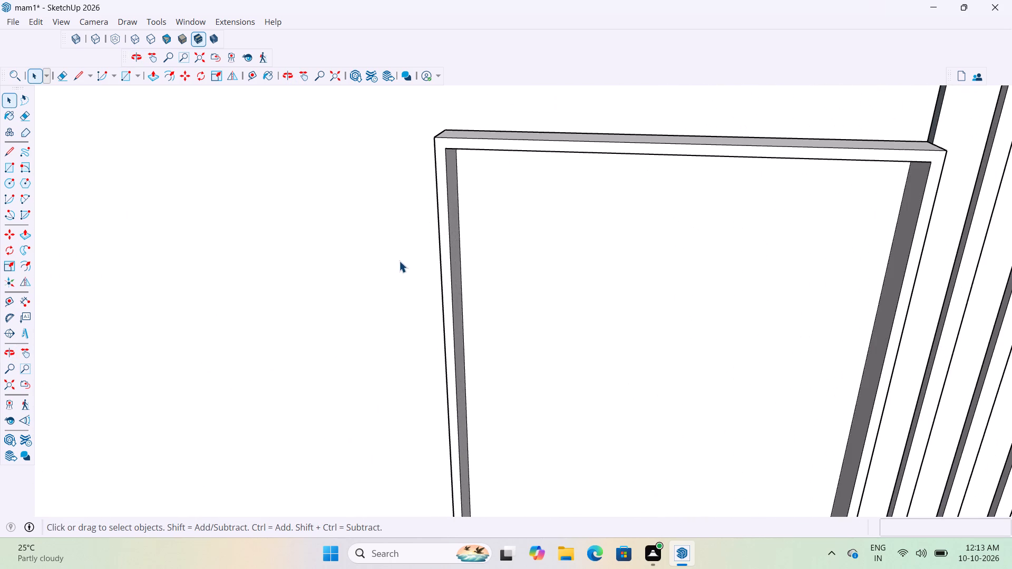
scroll(428, 237, "down", 9)
middle_click_drag(539, 237, 498, 228)
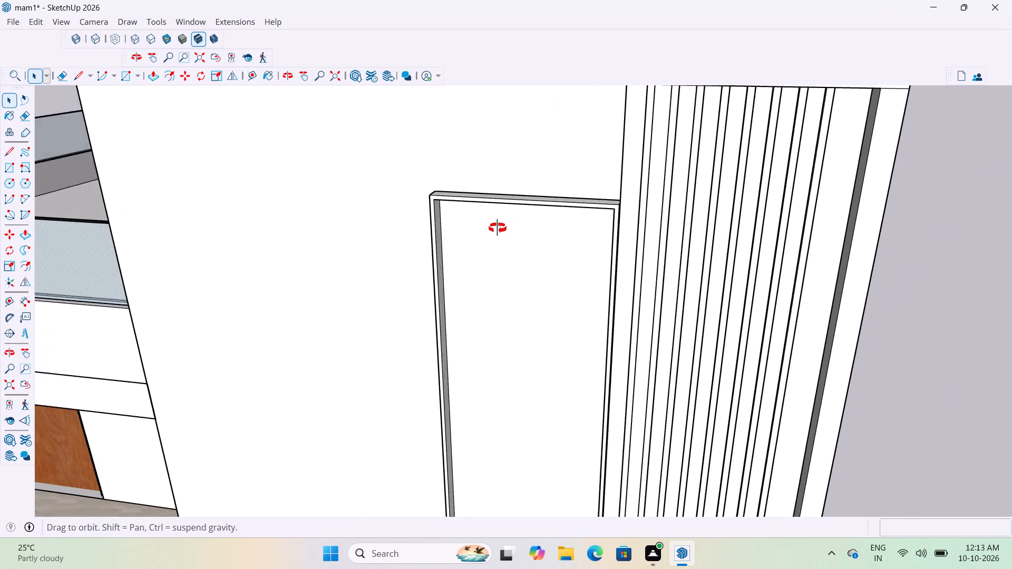
middle_click_drag(498, 228, 462, 228)
scroll(626, 252, "down", 9)
scroll(572, 209, "up", 7)
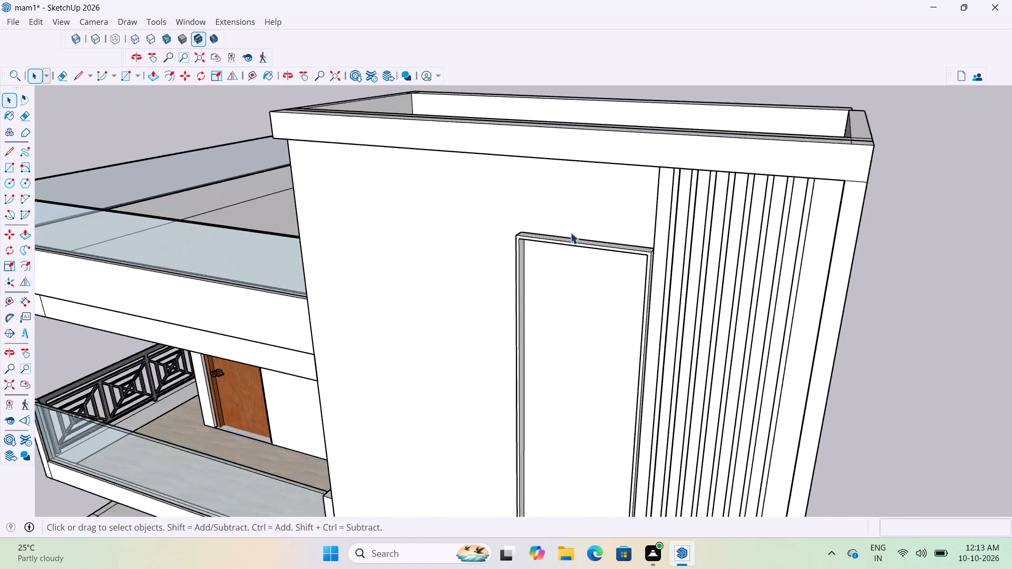
scroll(570, 232, "up", 1)
scroll(537, 262, "up", 1)
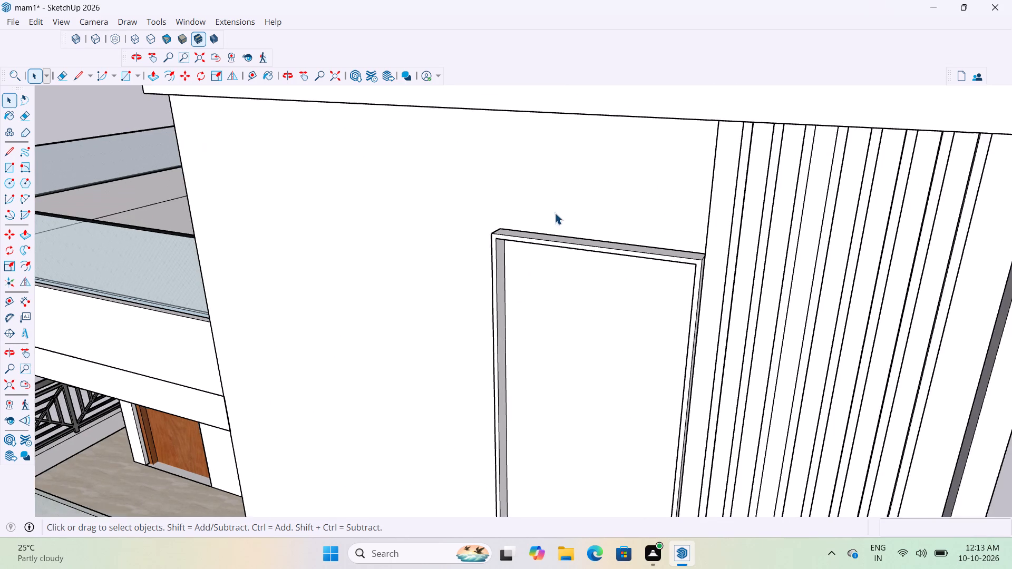
scroll(555, 211, "down", 9)
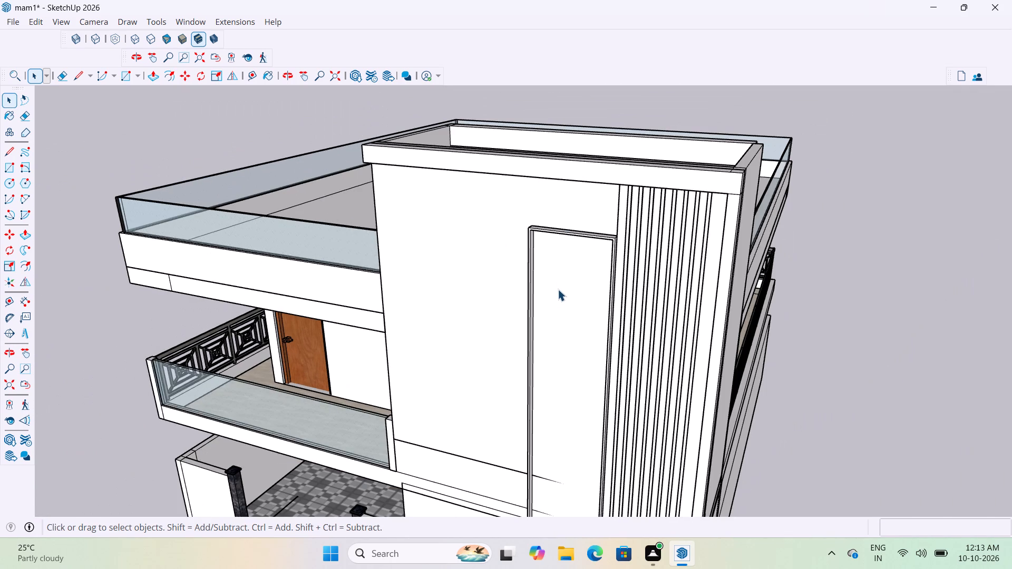
scroll(558, 289, "down", 4)
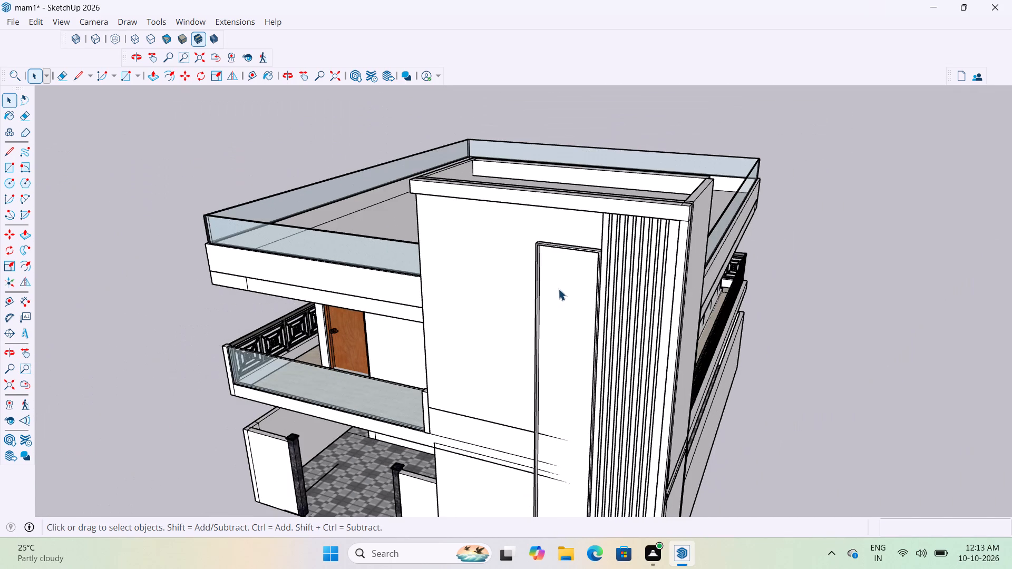
Measure the panel's clear inner width between the two side borders near its top.
scroll(561, 292, "up", 1)
middle_click_drag(582, 274, 638, 234)
scroll(591, 233, "up", 5)
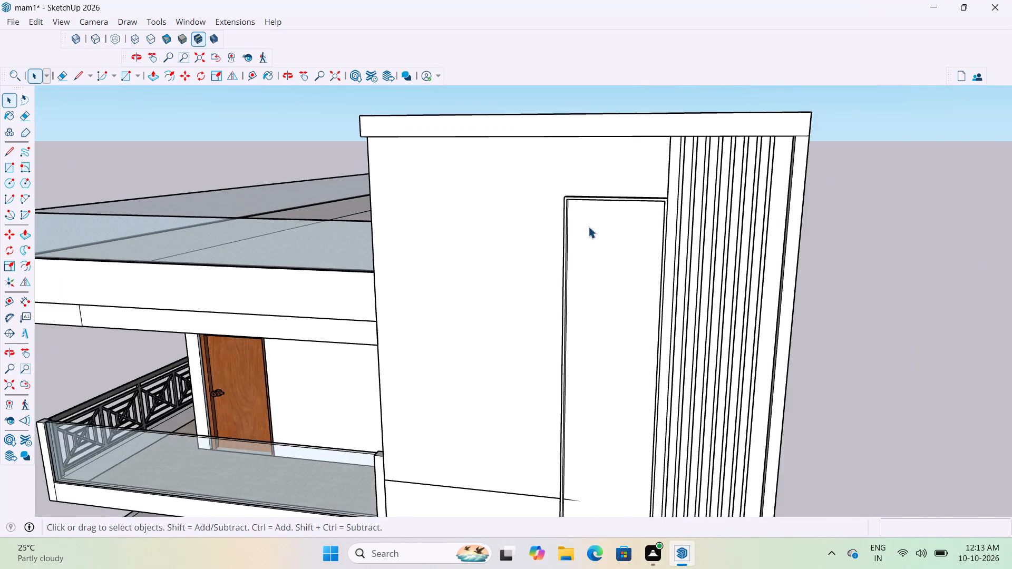
scroll(588, 227, "up", 6)
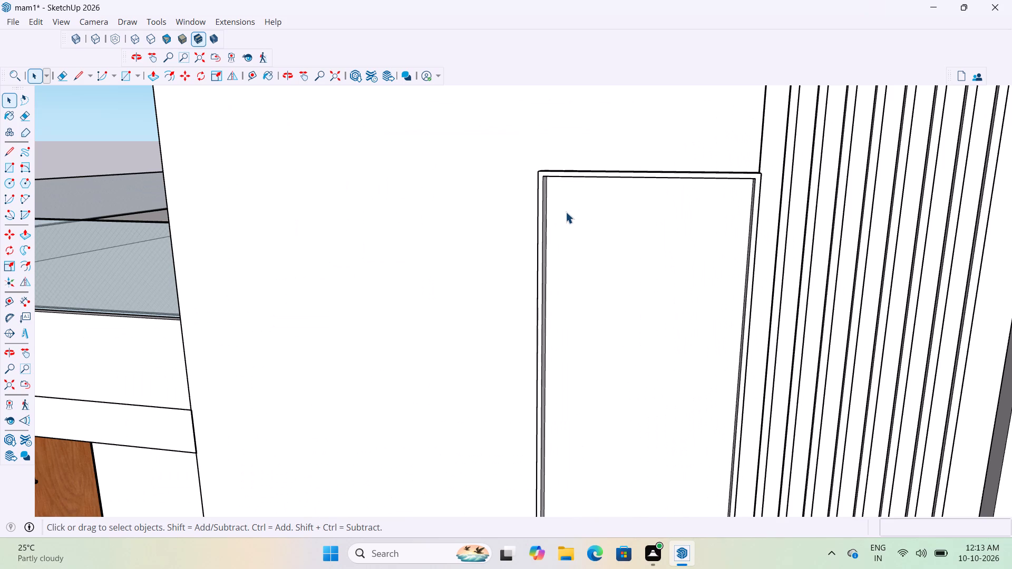
scroll(564, 212, "up", 3)
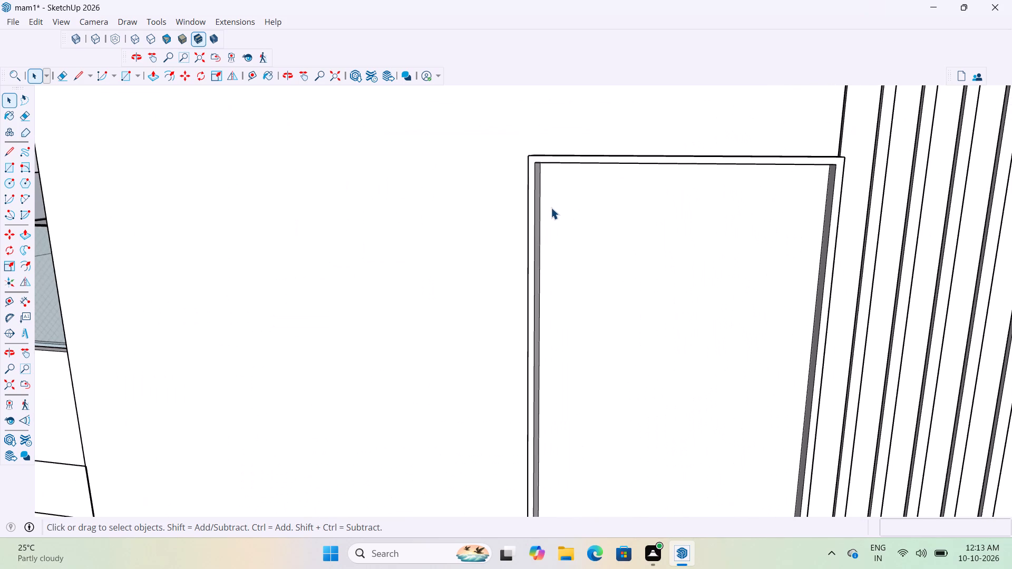
key("t")
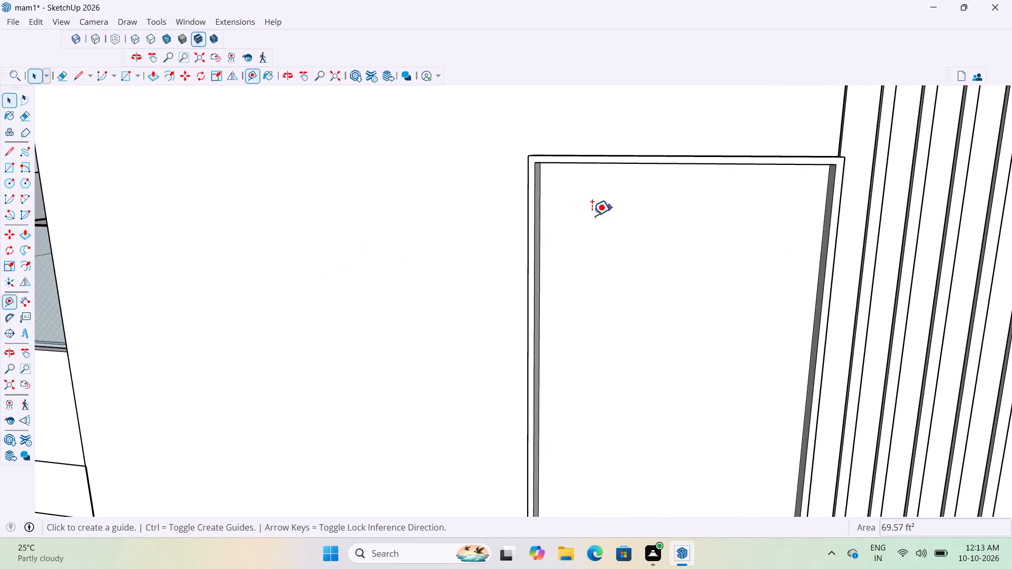
left_click(542, 232)
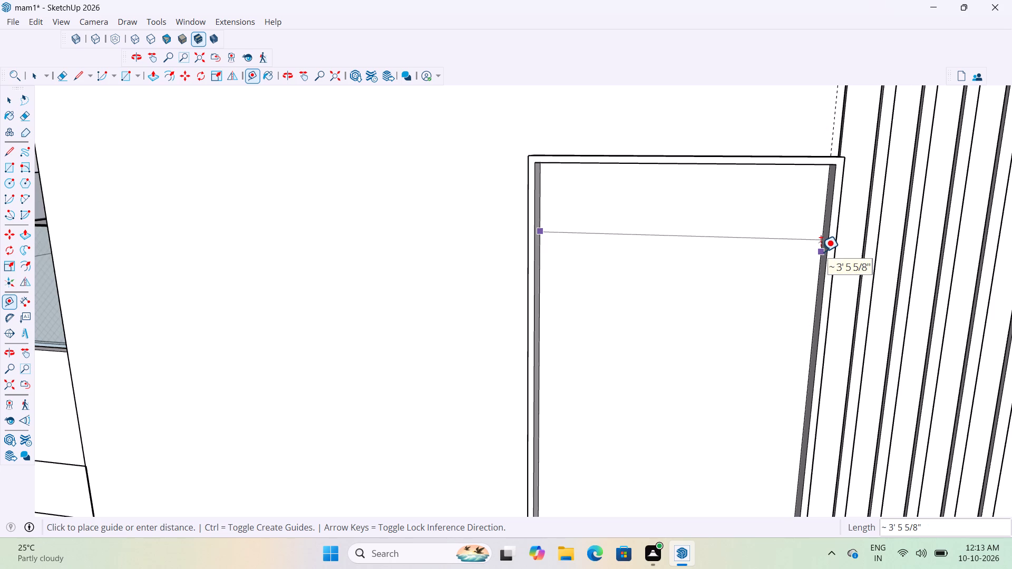
key("space")
Inside the panel group, copy the recessed face's left vertical edge about 1' 8 13/16" across to the midpoint of its top edge.
scroll(699, 205, "down", 5)
scroll(685, 200, "up", 1)
middle_click_drag(685, 200, 684, 146)
scroll(674, 144, "up", 3)
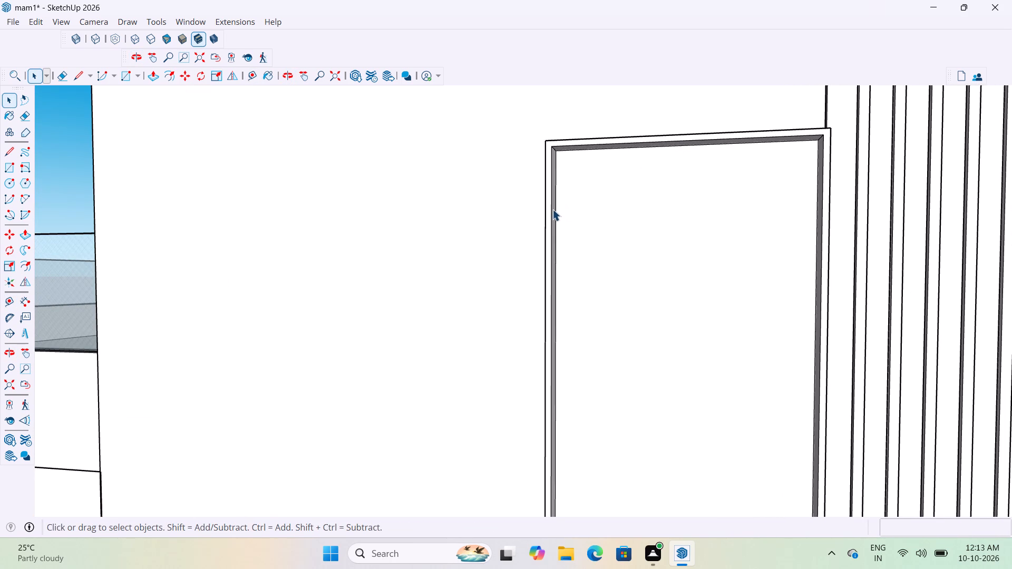
left_click(554, 214)
double_click(554, 214)
left_click(556, 213)
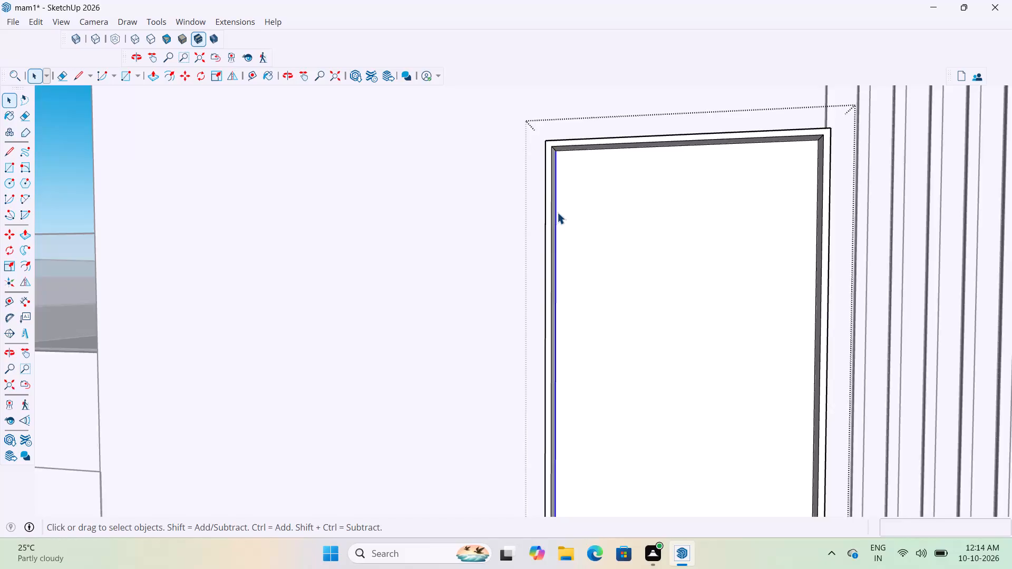
scroll(557, 212, "up", 3)
key("m")
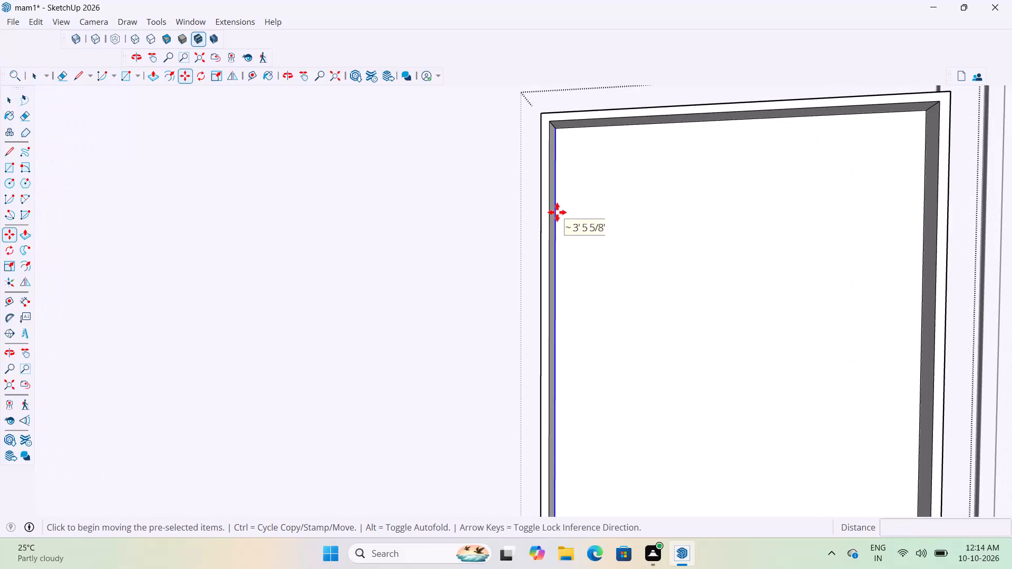
left_click(558, 132)
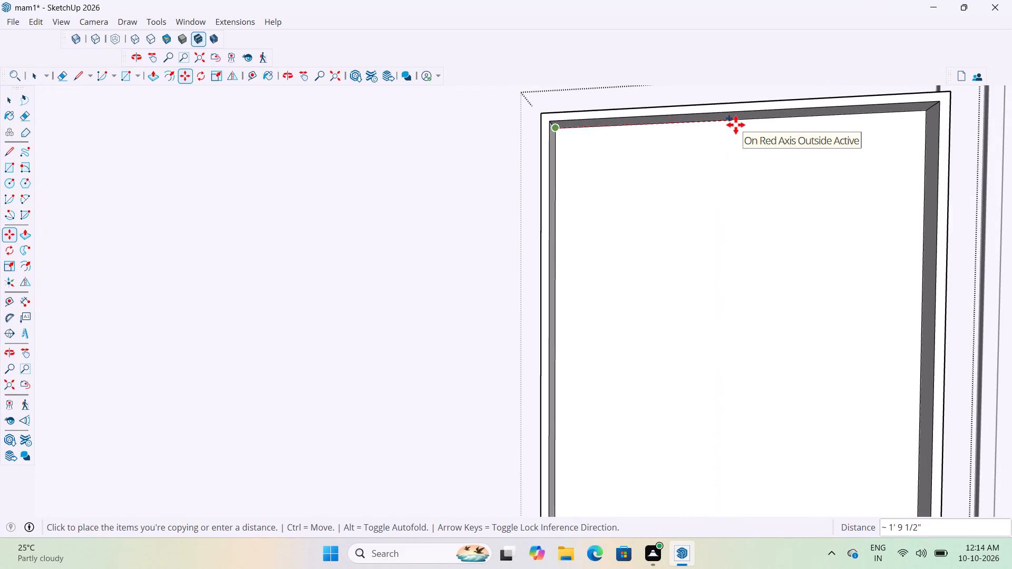
scroll(740, 136, "up", 1)
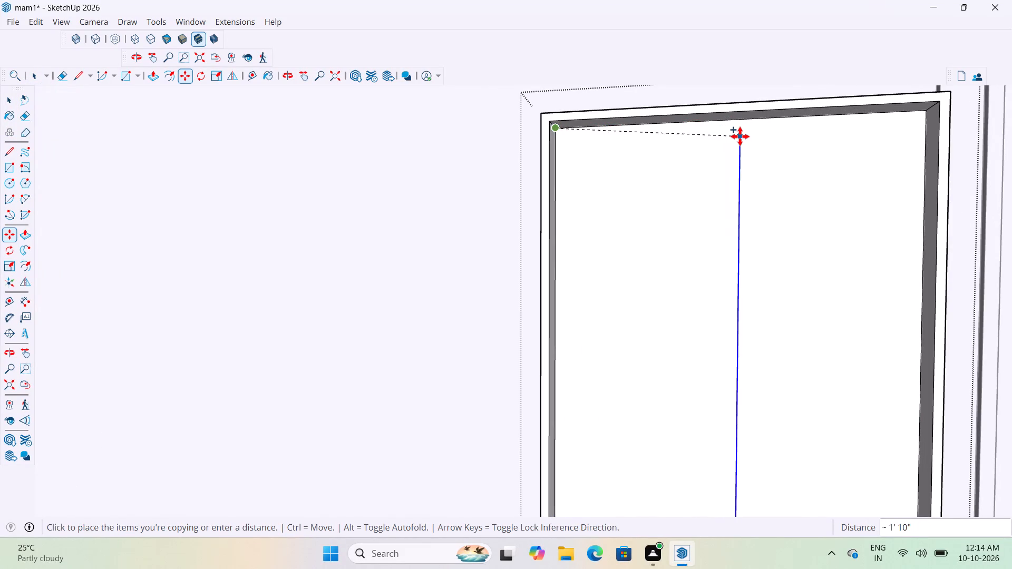
scroll(740, 136, "up", 4)
middle_click_drag(734, 117, 765, 124)
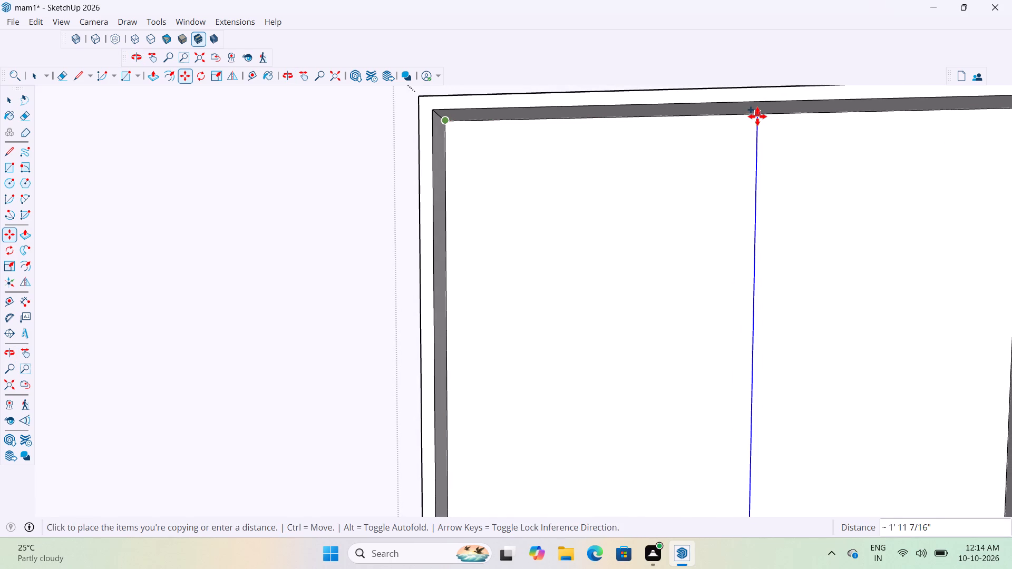
scroll(739, 126, "down", 3)
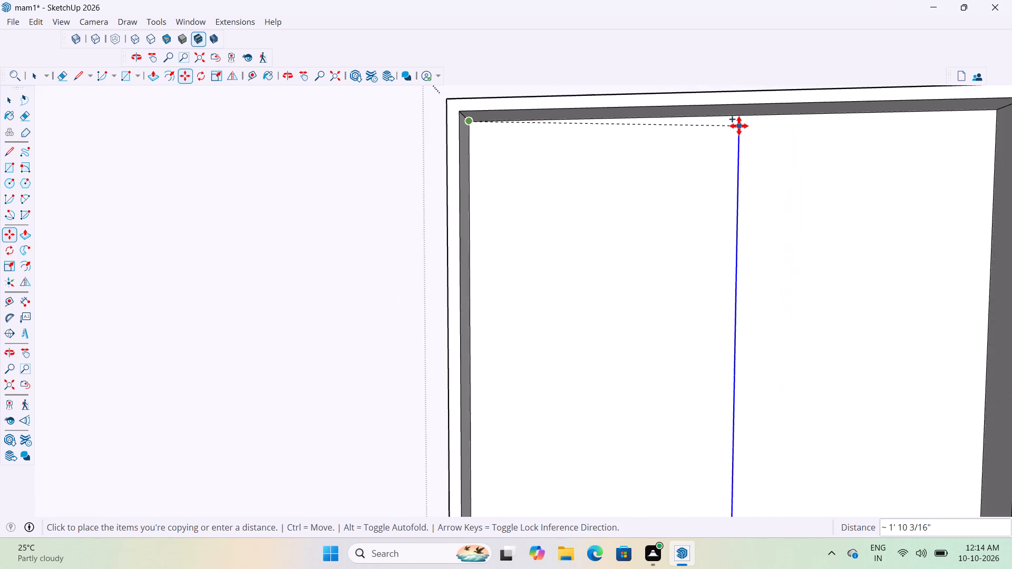
scroll(739, 126, "down", 5)
middle_click_drag(739, 126, 787, 122)
scroll(768, 135, "up", 8)
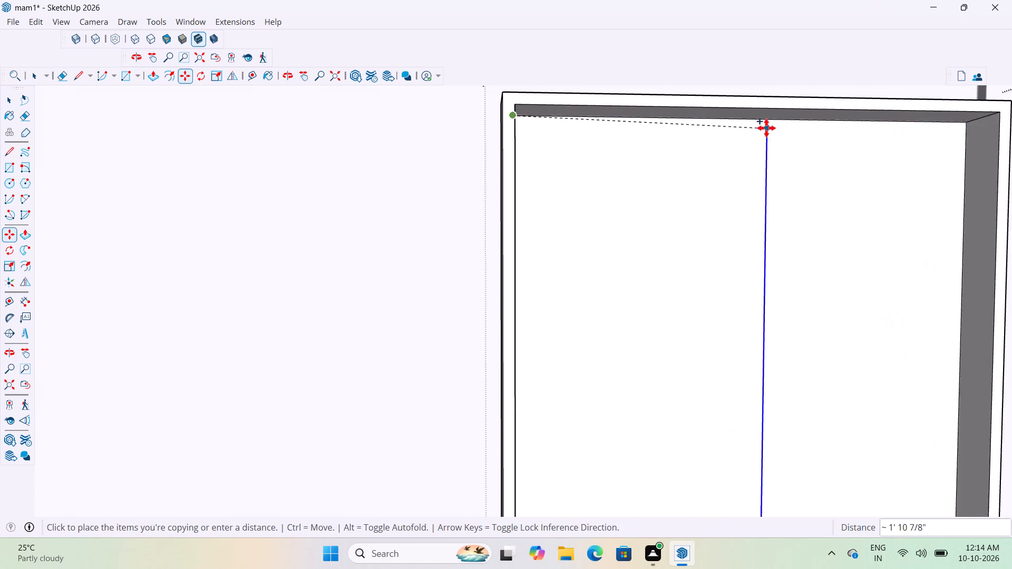
scroll(766, 128, "up", 5)
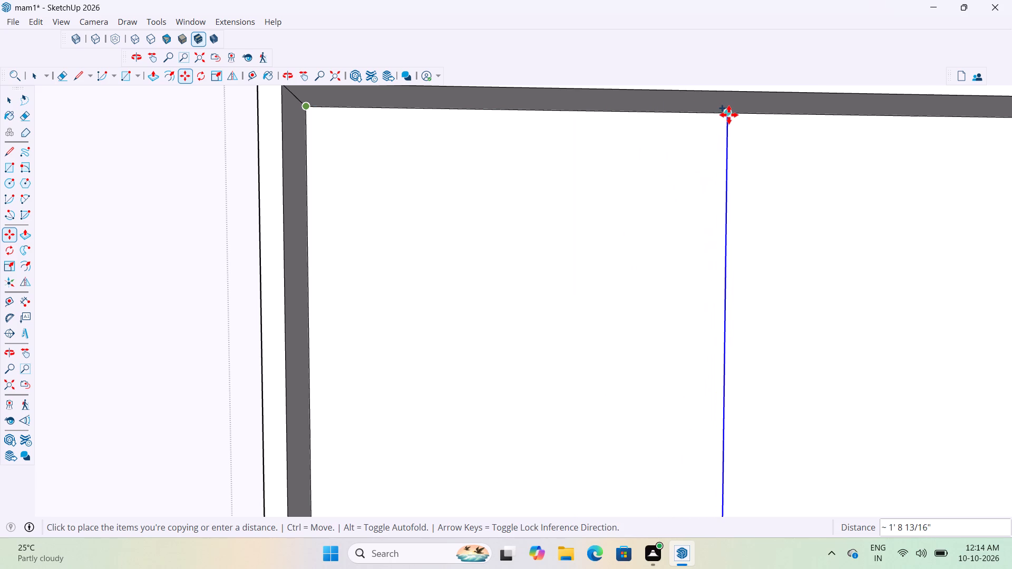
left_click(729, 115)
scroll(483, 163, "down", 4)
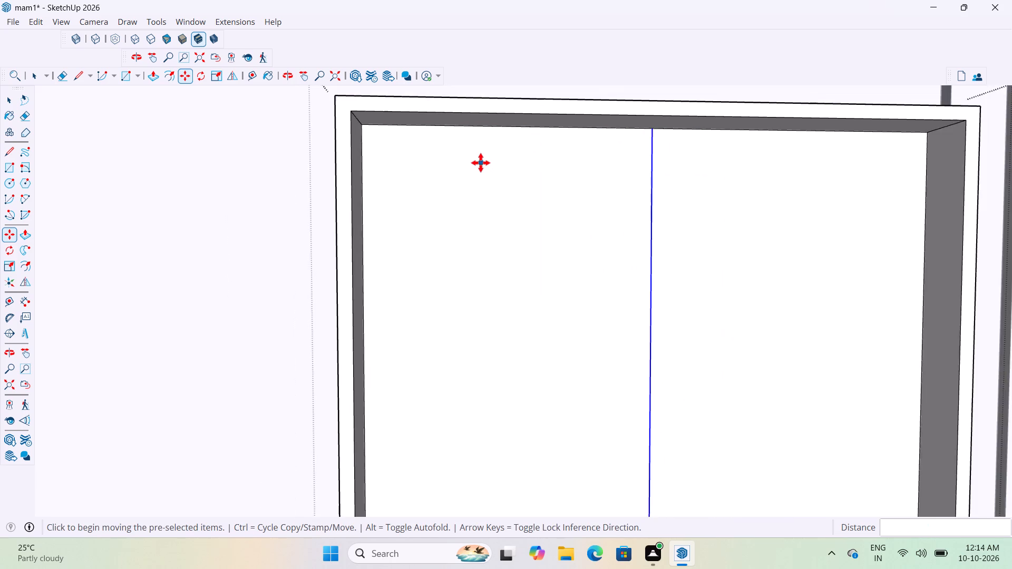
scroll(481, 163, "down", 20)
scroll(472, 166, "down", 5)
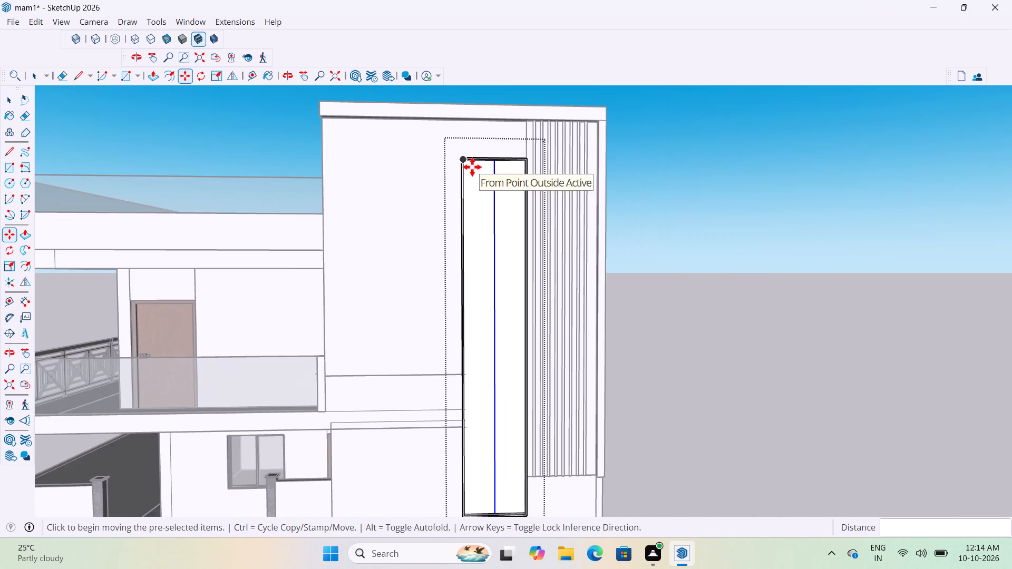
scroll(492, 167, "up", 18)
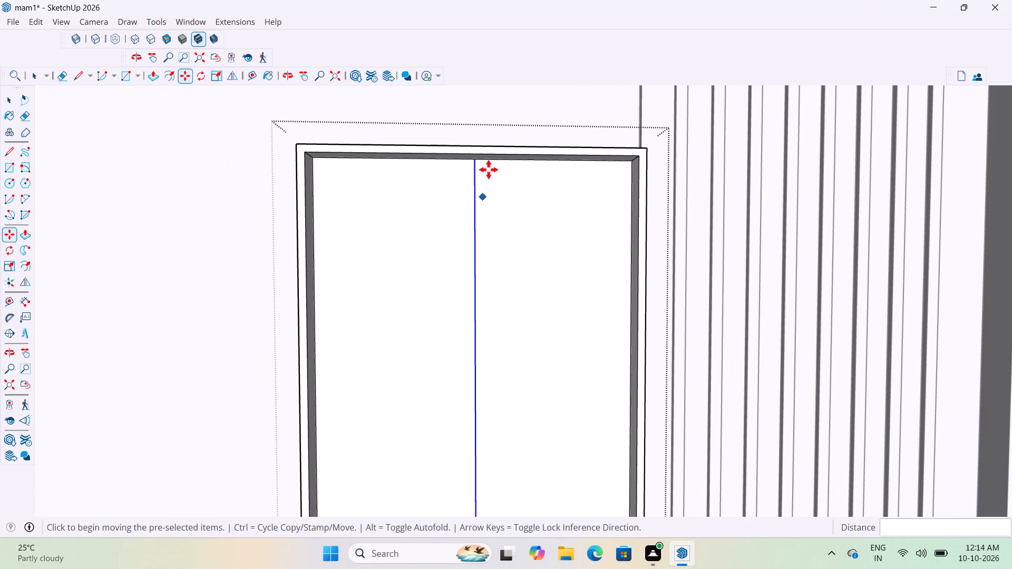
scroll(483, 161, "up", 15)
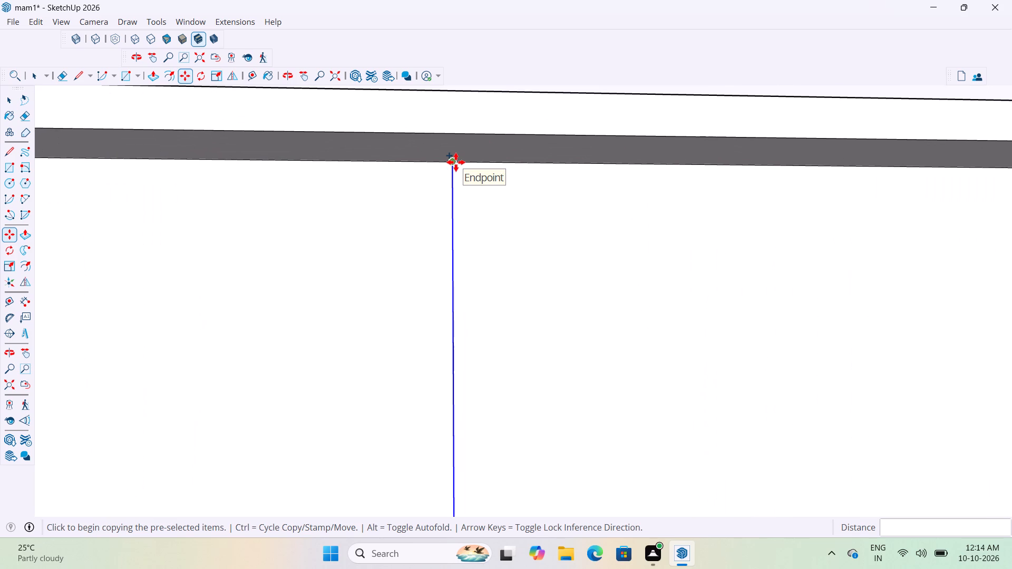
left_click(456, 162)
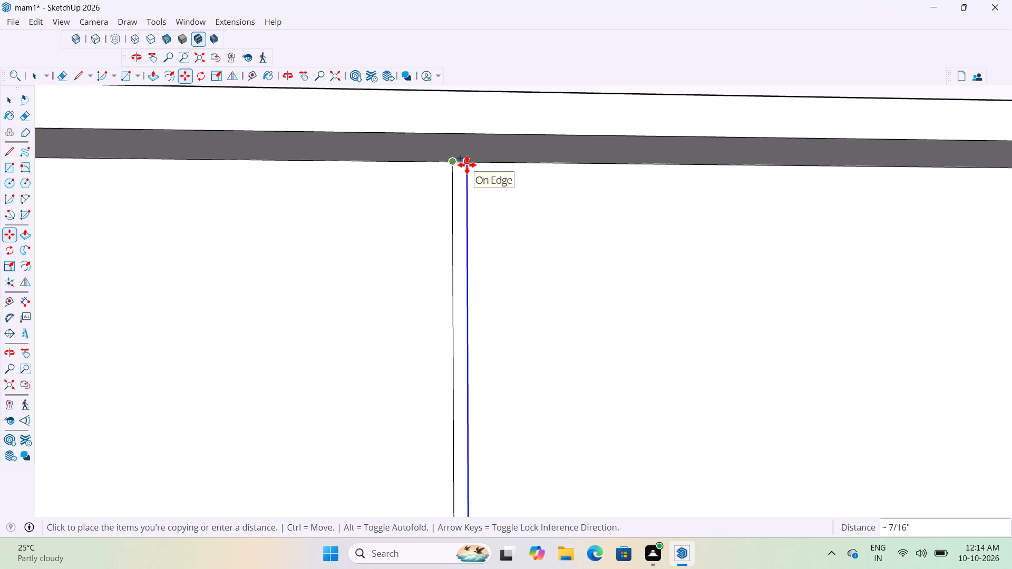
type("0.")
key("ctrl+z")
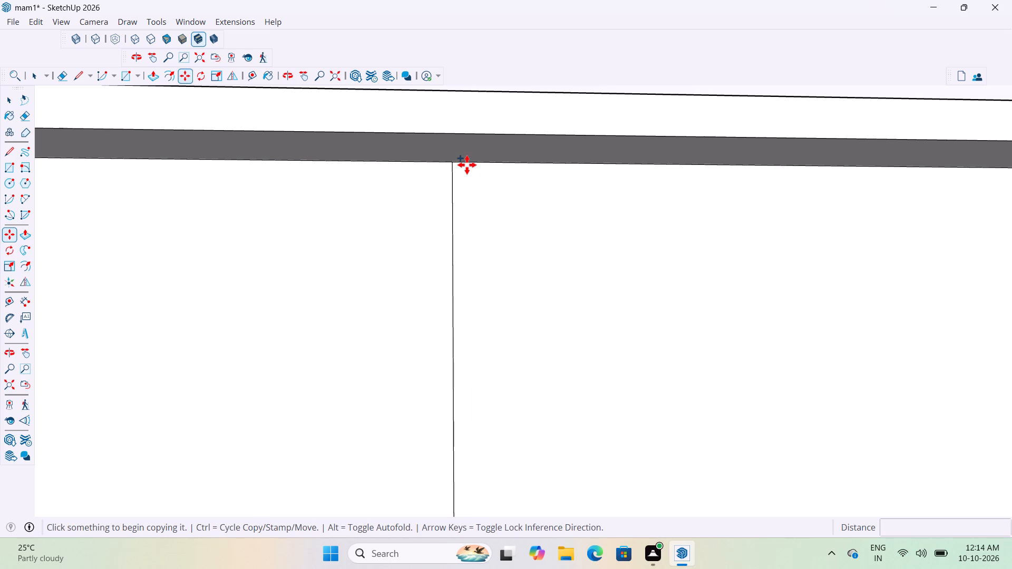
Undo the copied vertical edge at the middle of the panel's recessed face and close the panel group.
key("ctrl+z")
scroll(466, 174, "down", 8)
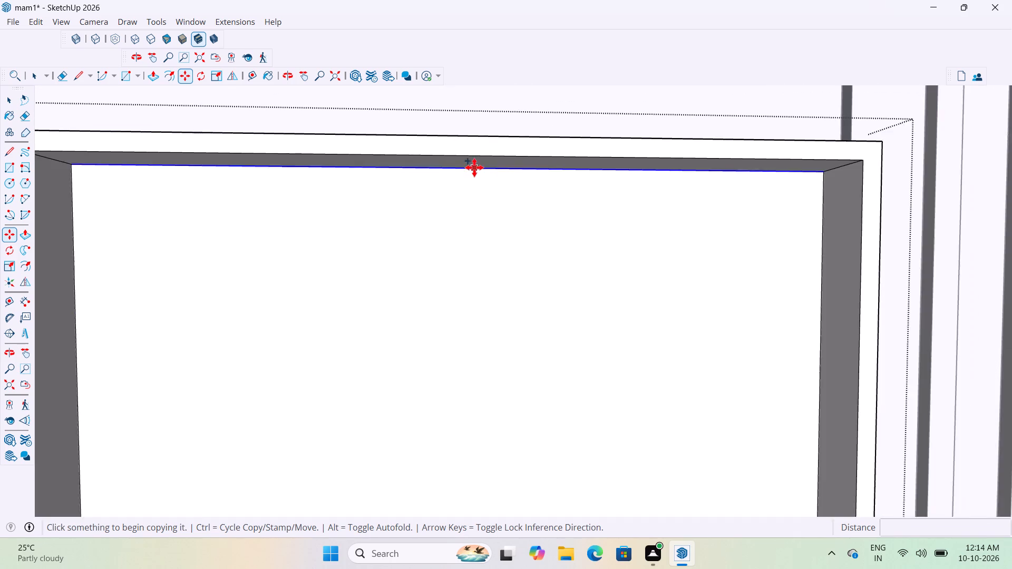
scroll(474, 168, "down", 9)
scroll(404, 152, "down", 10)
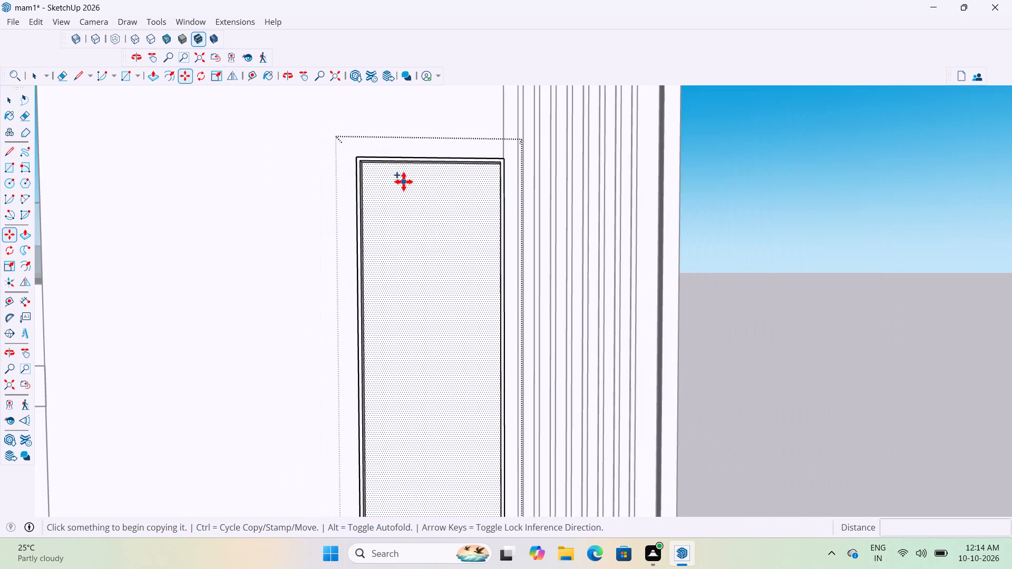
key("space")
key("space")
left_click(773, 230)
Inside the panel group, push/pull the recessed face outward about 3 1/4" toward the border's front, leaving a shallow recess, and close the group.
scroll(388, 207, "up", 8)
middle_click_drag(393, 202, 378, 193)
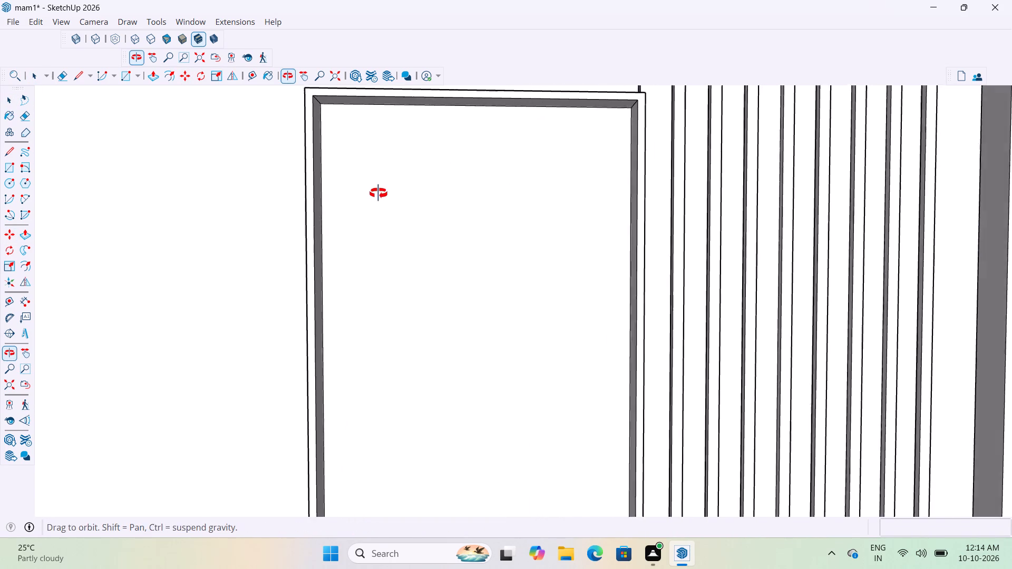
middle_click_drag(378, 193, 372, 192)
double_click(371, 191)
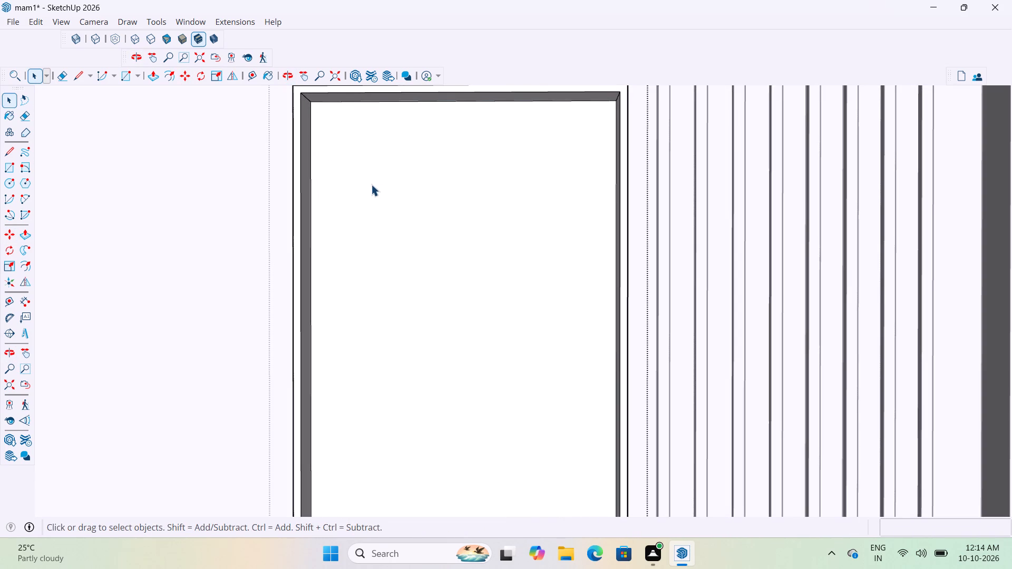
key("p")
left_click(403, 149)
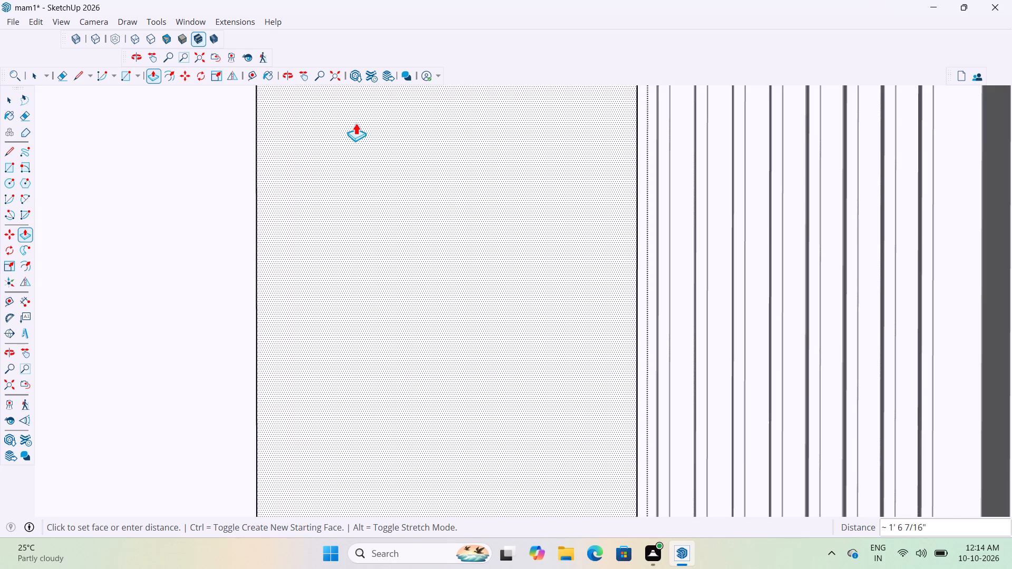
scroll(356, 123, "up", 2)
scroll(369, 129, "down", 15)
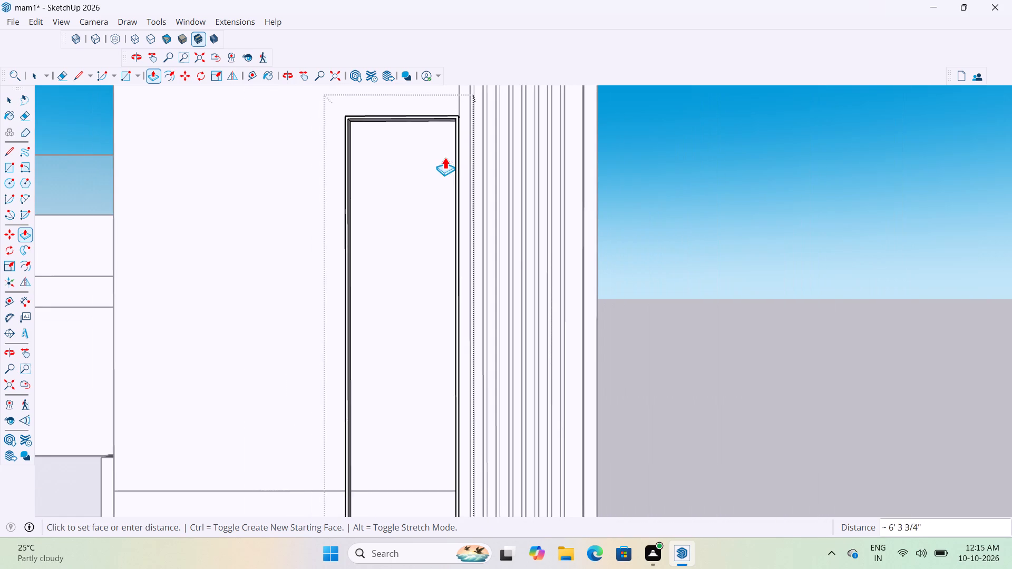
scroll(433, 124, "up", 2)
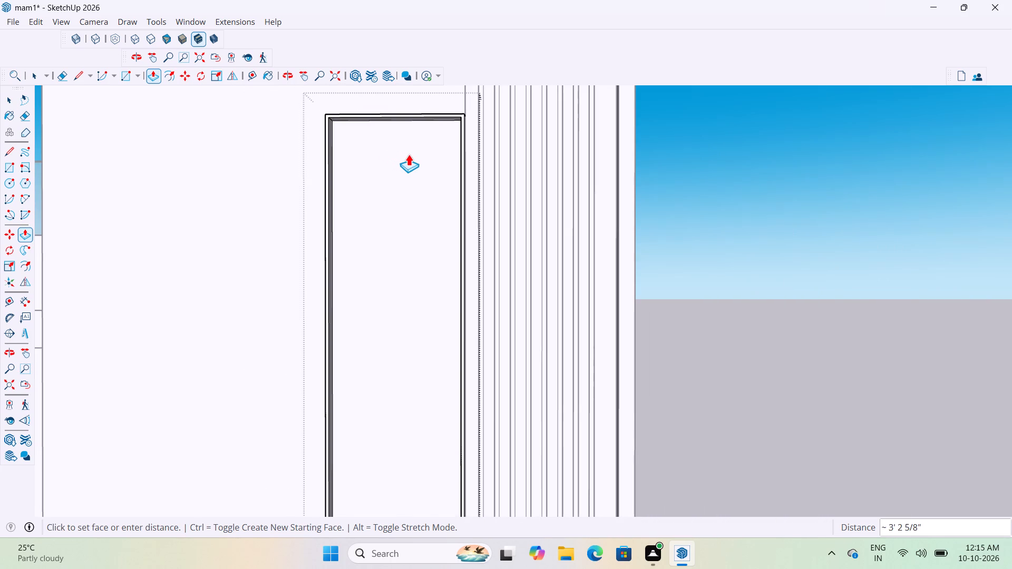
scroll(351, 141, "up", 3)
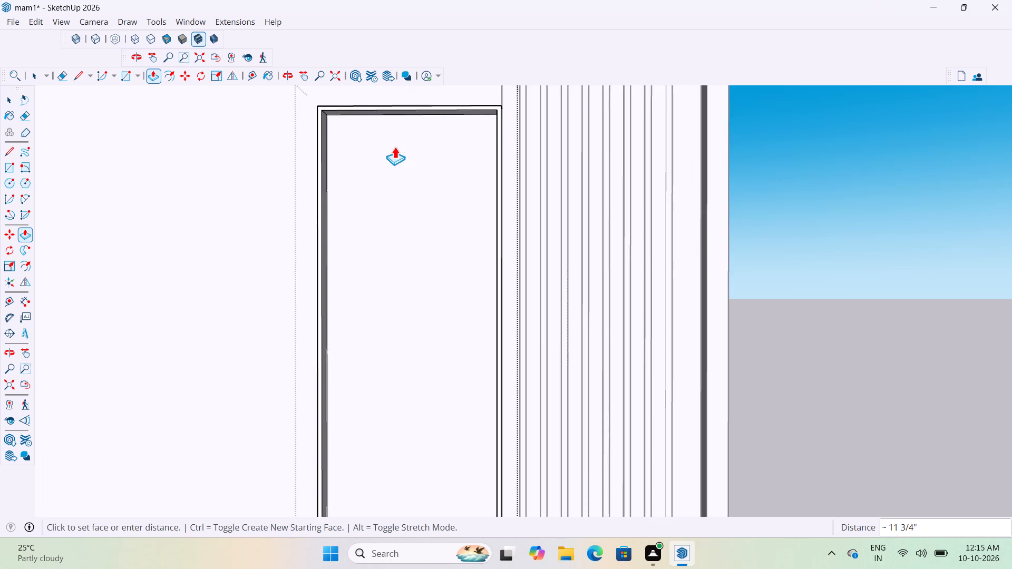
scroll(395, 146, "down", 9)
scroll(395, 134, "up", 6)
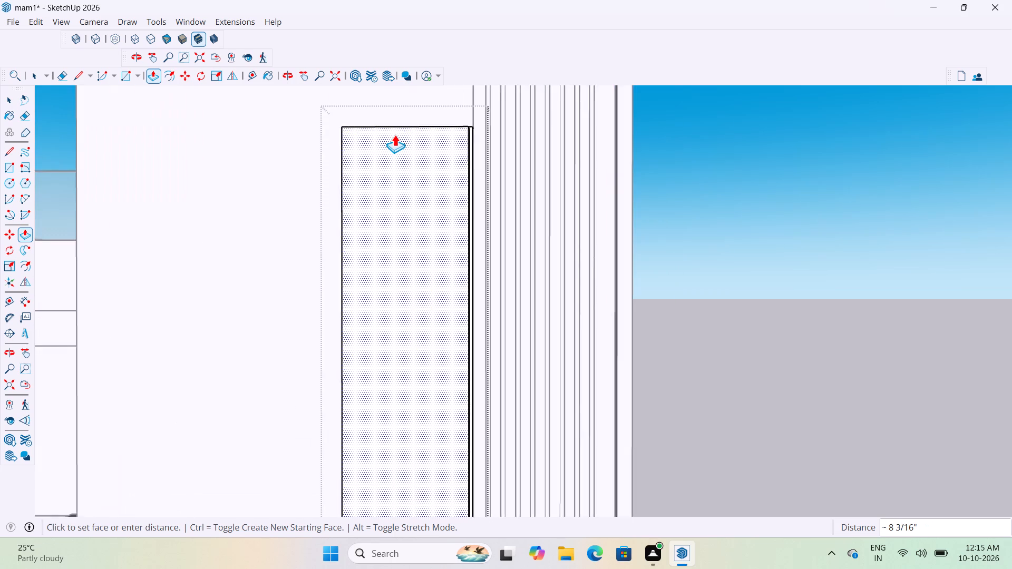
scroll(395, 134, "up", 8)
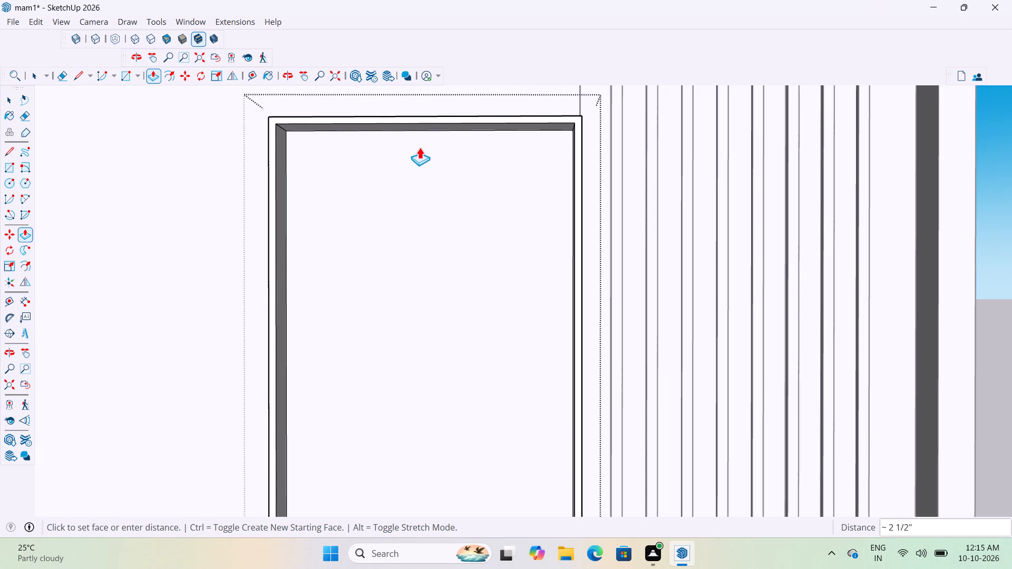
scroll(399, 145, "up", 3)
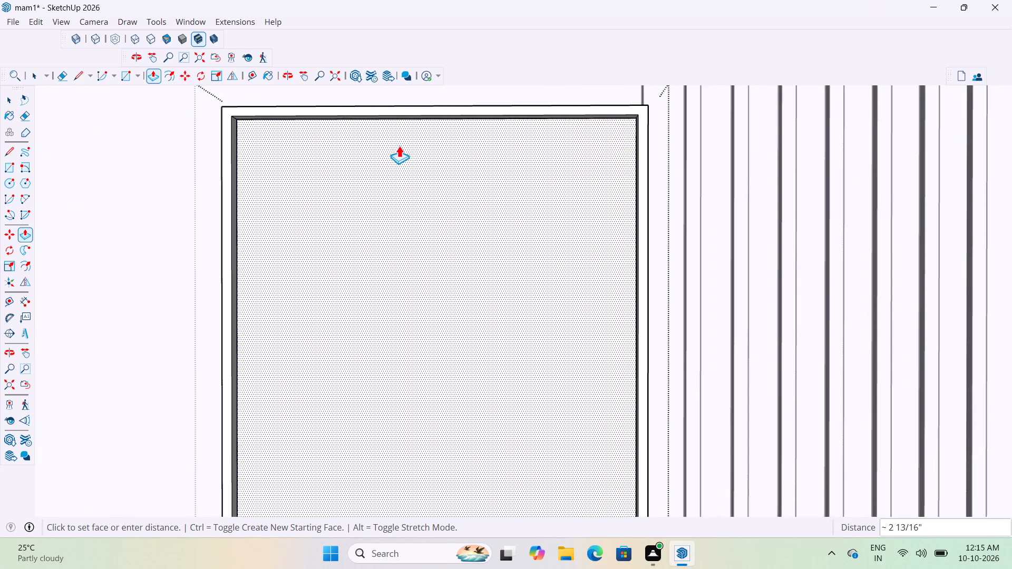
scroll(399, 145, "up", 3)
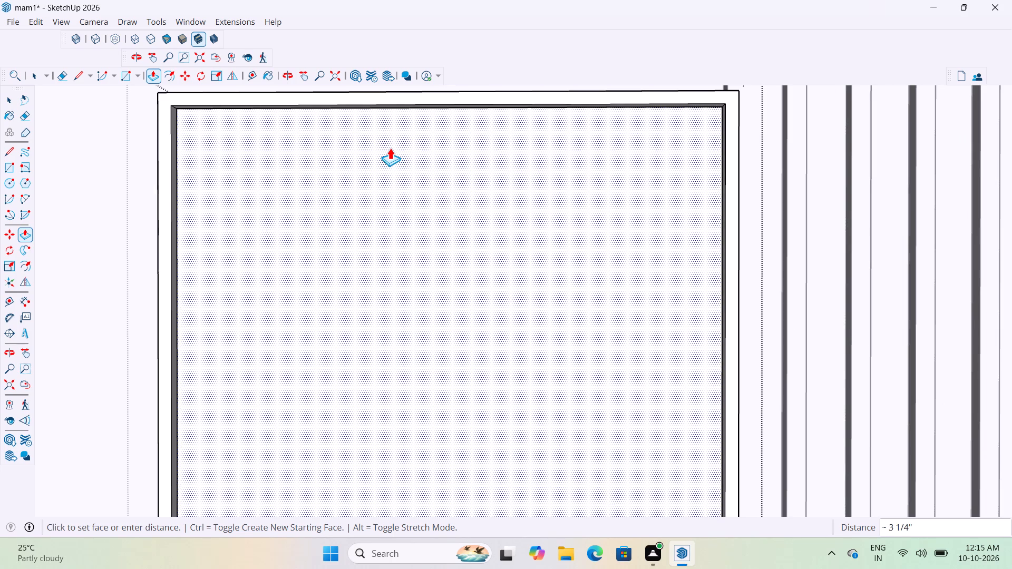
left_click(390, 148)
scroll(401, 143, "down", 5)
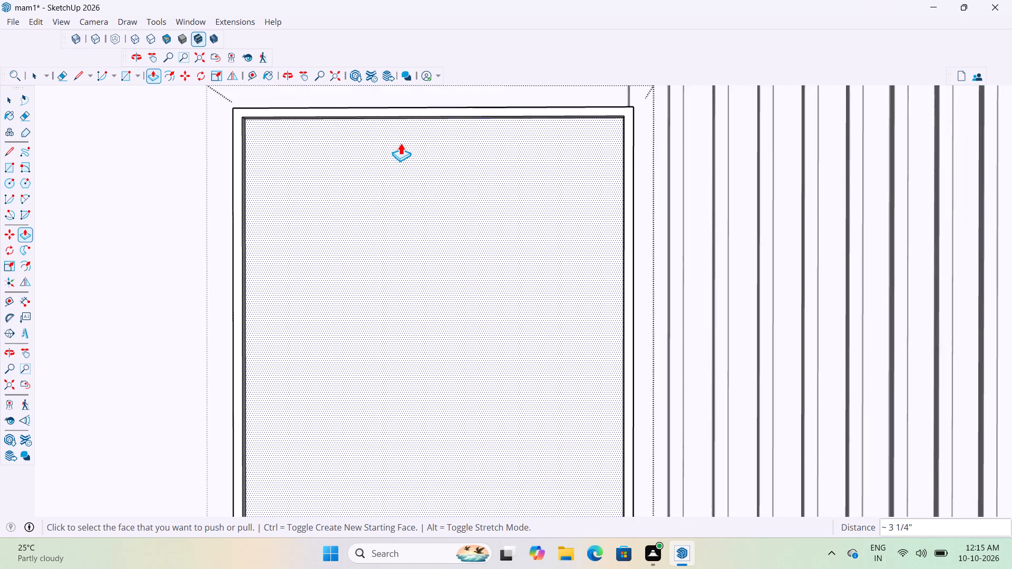
scroll(401, 143, "down", 15)
scroll(414, 135, "down", 10)
key("space")
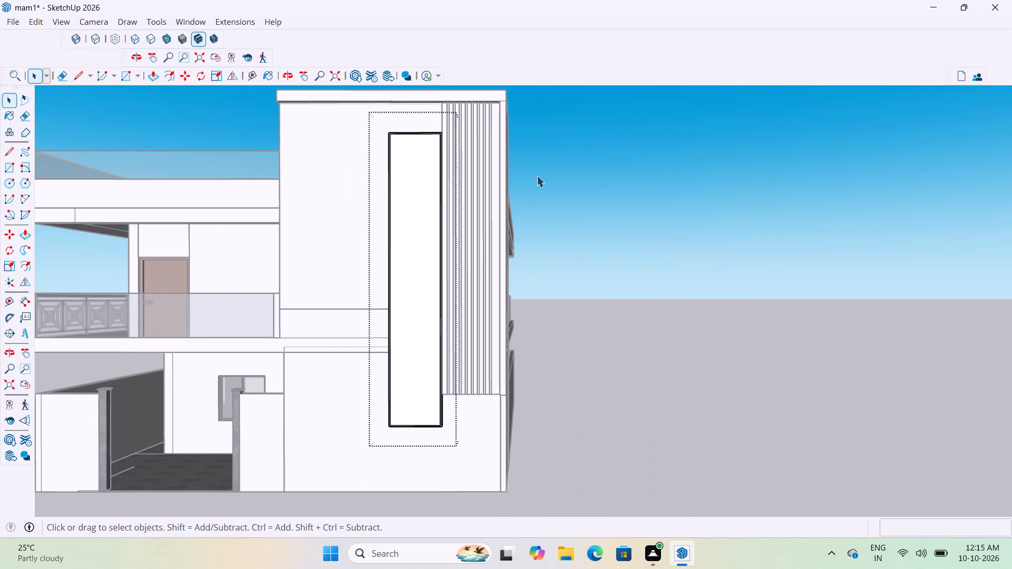
key("space")
left_click(540, 174)
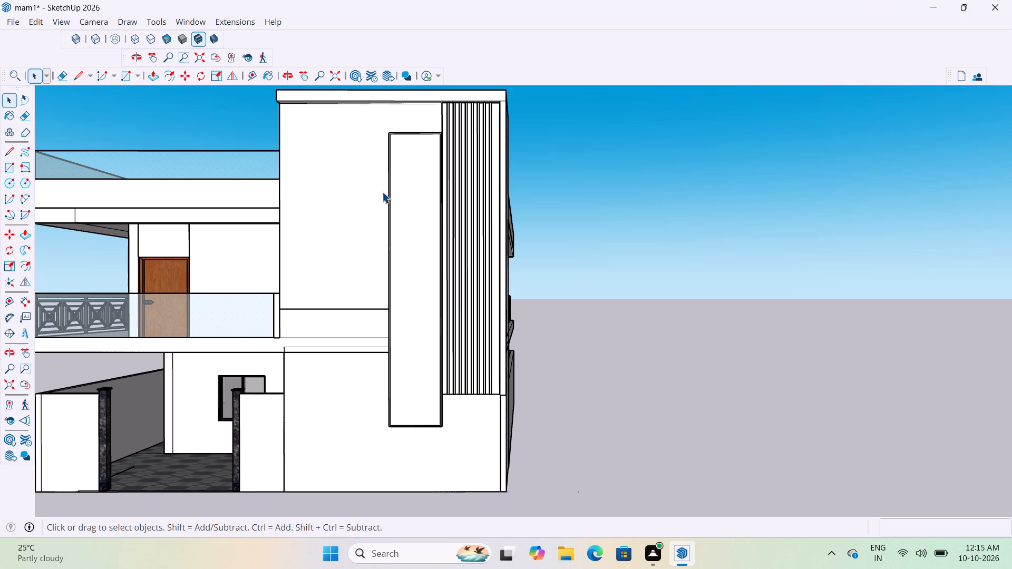
Examine the tower panel's border and recess depth from the front, both sides and above, beside the vertical strips.
scroll(400, 178, "down", 4)
scroll(395, 190, "up", 3)
middle_click_drag(415, 182, 436, 195)
scroll(415, 160, "up", 4)
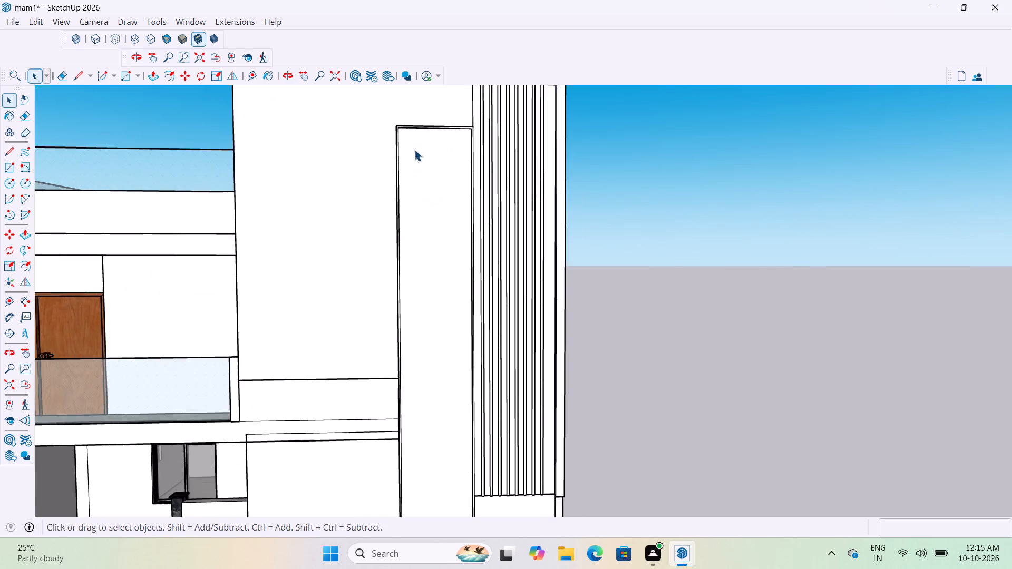
scroll(414, 150, "up", 6)
middle_click_drag(413, 142, 404, 173)
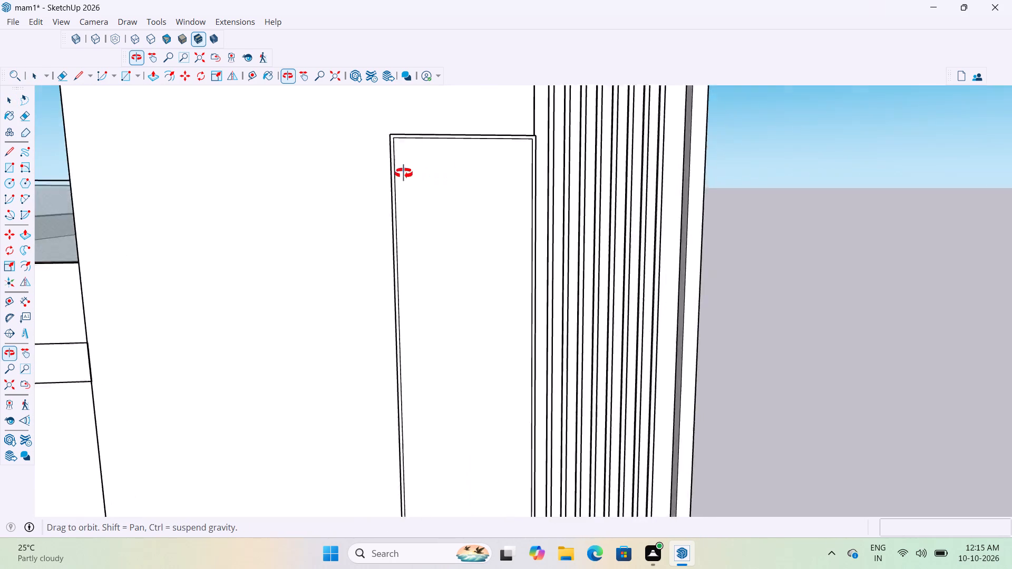
middle_click_drag(404, 173, 302, 178)
scroll(417, 160, "down", 9)
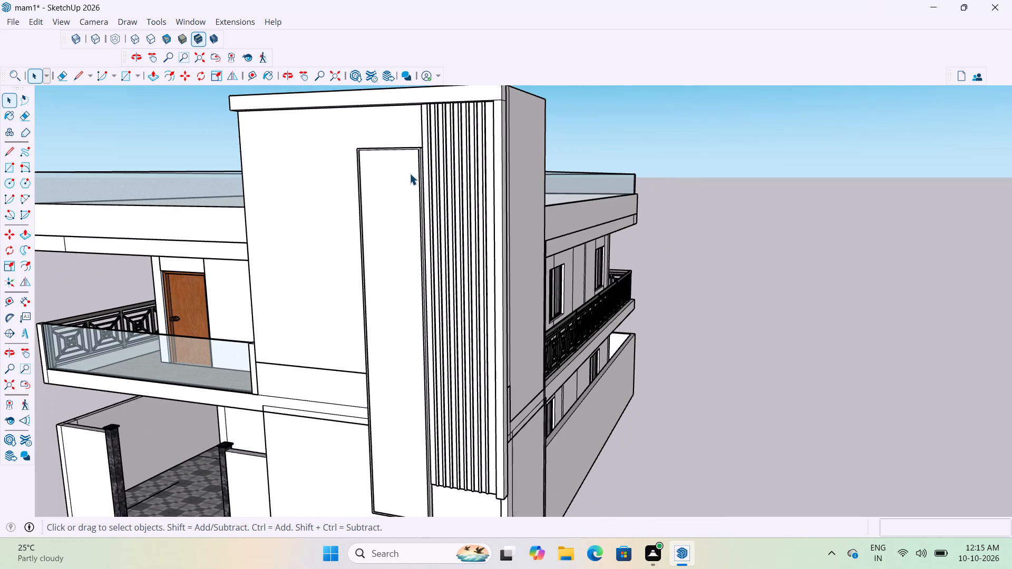
scroll(410, 197, "up", 6)
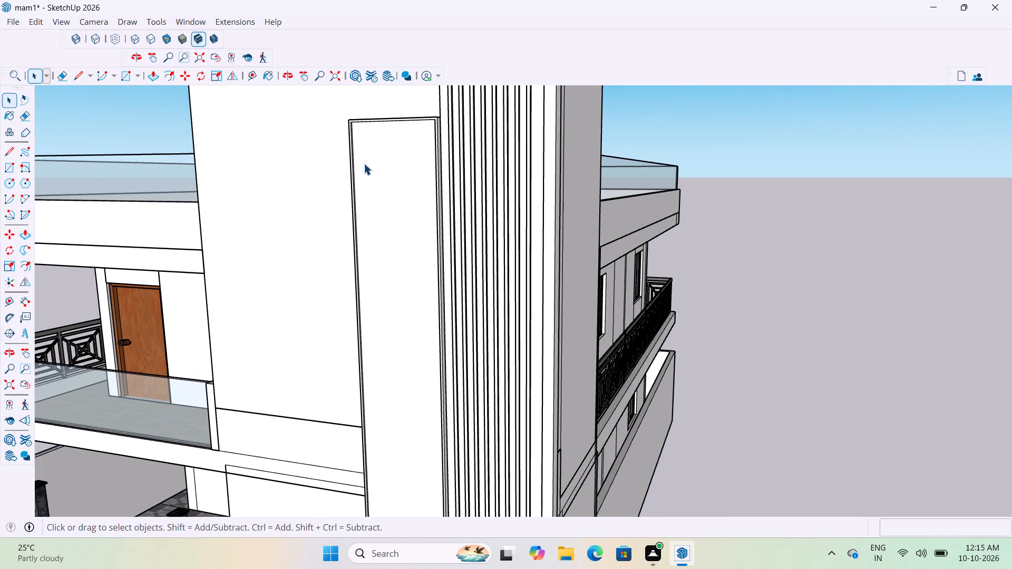
middle_click_drag(365, 163, 407, 185)
scroll(396, 186, "up", 9)
middle_click_drag(396, 181, 420, 226)
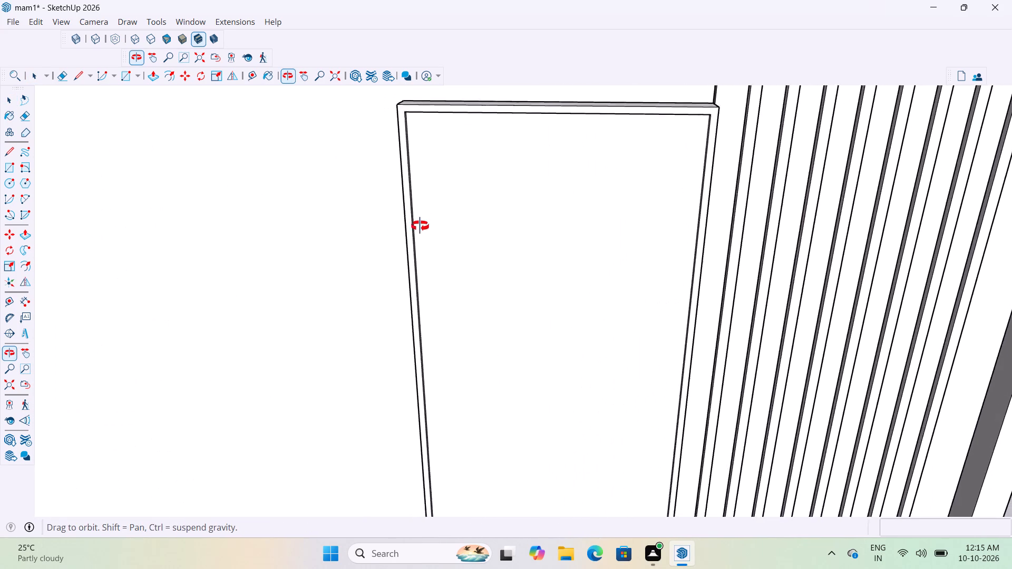
middle_click_drag(420, 226, 282, 246)
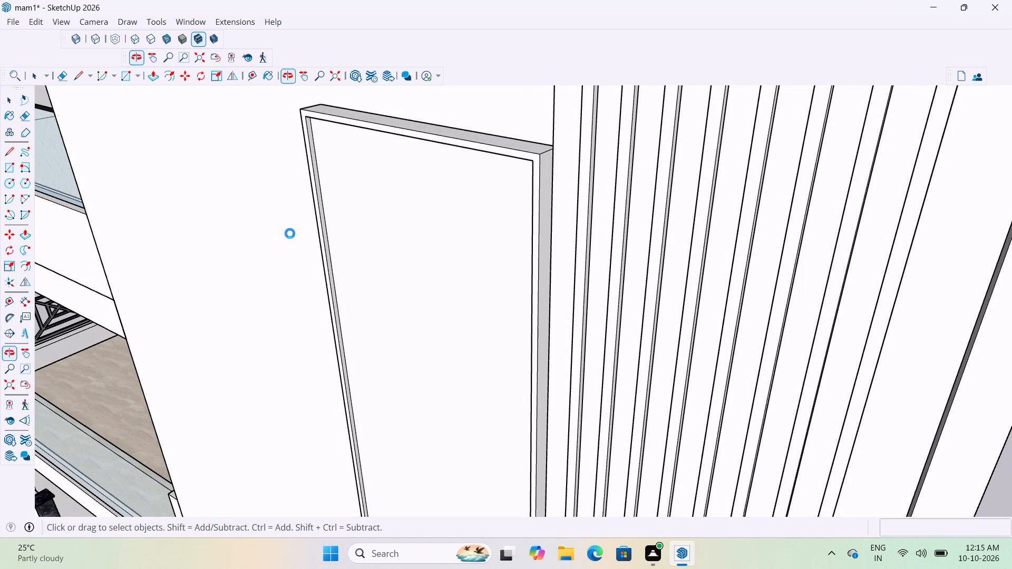
scroll(290, 233, "down", 3)
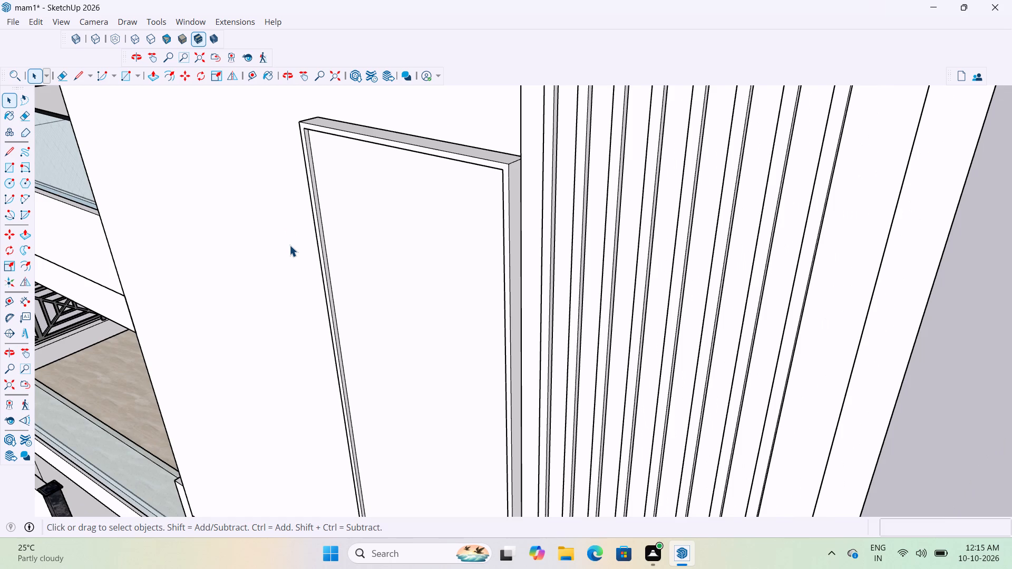
scroll(339, 236, "down", 5)
scroll(374, 207, "down", 3)
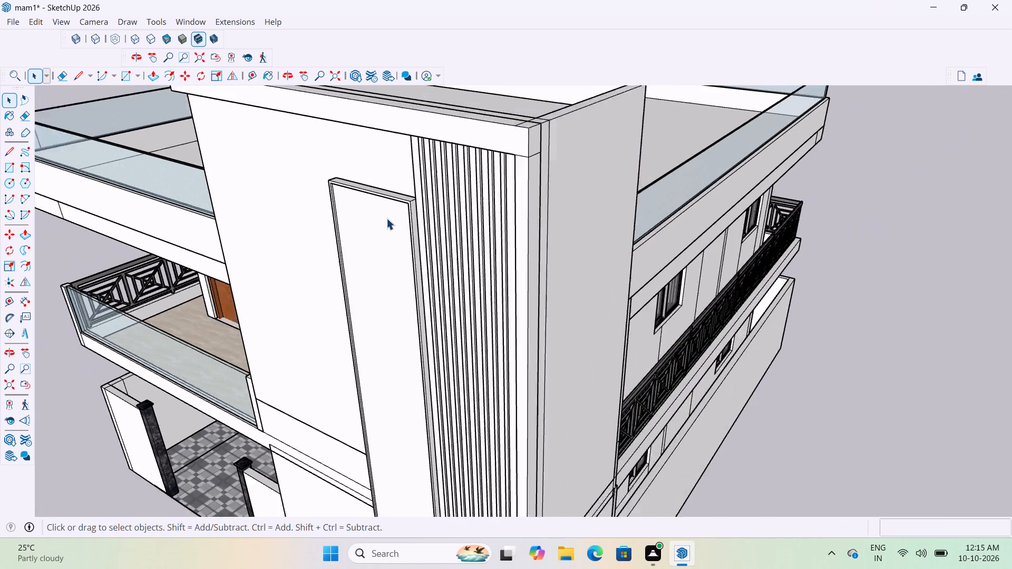
scroll(386, 218, "down", 8)
middle_click_drag(392, 238, 654, 248)
scroll(568, 239, "up", 12)
middle_click_drag(582, 255, 748, 246)
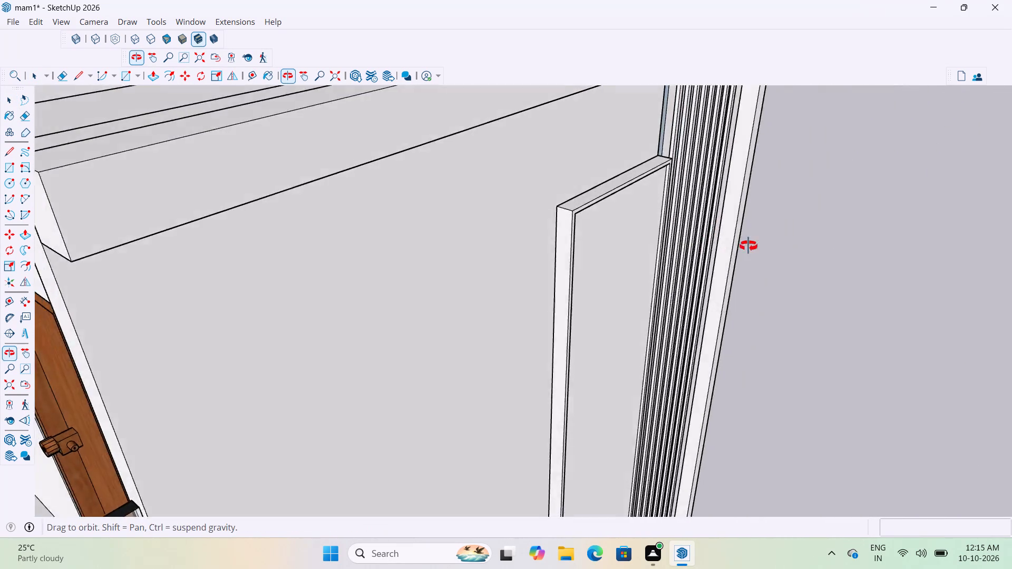
middle_click_drag(748, 246, 279, 263)
scroll(537, 288, "down", 8)
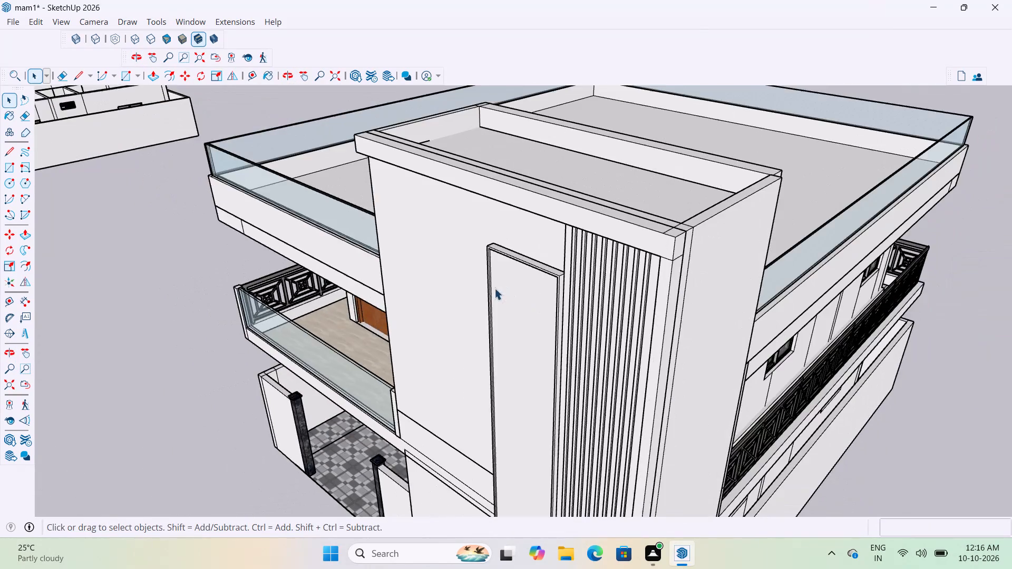
scroll(494, 288, "down", 6)
middle_click_drag(505, 310, 569, 316)
scroll(576, 311, "up", 7)
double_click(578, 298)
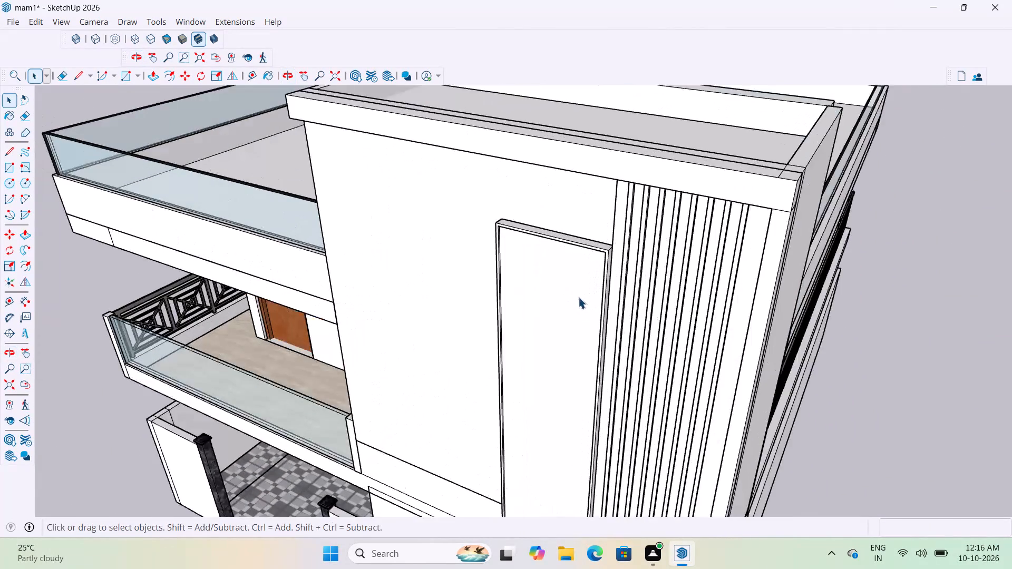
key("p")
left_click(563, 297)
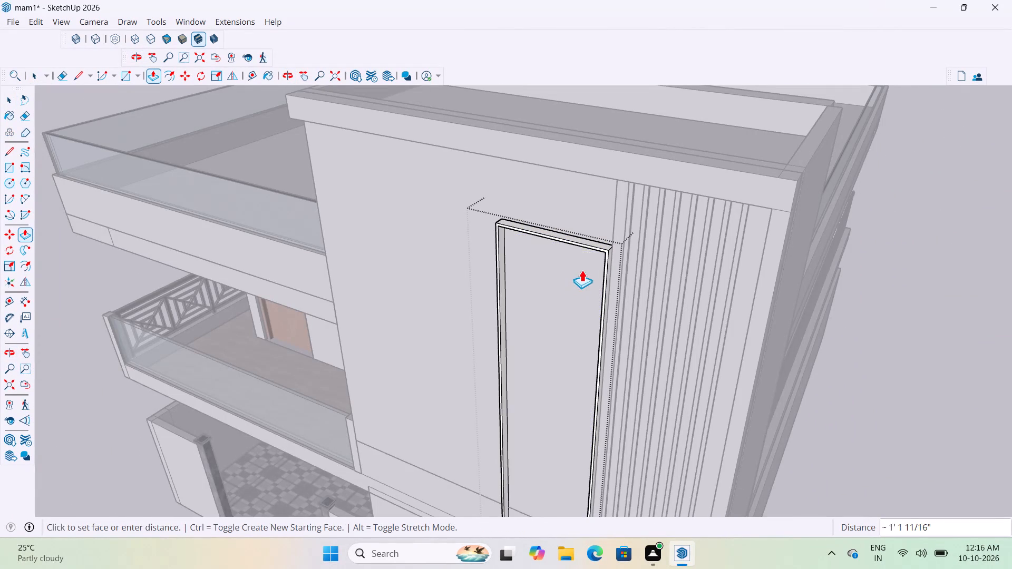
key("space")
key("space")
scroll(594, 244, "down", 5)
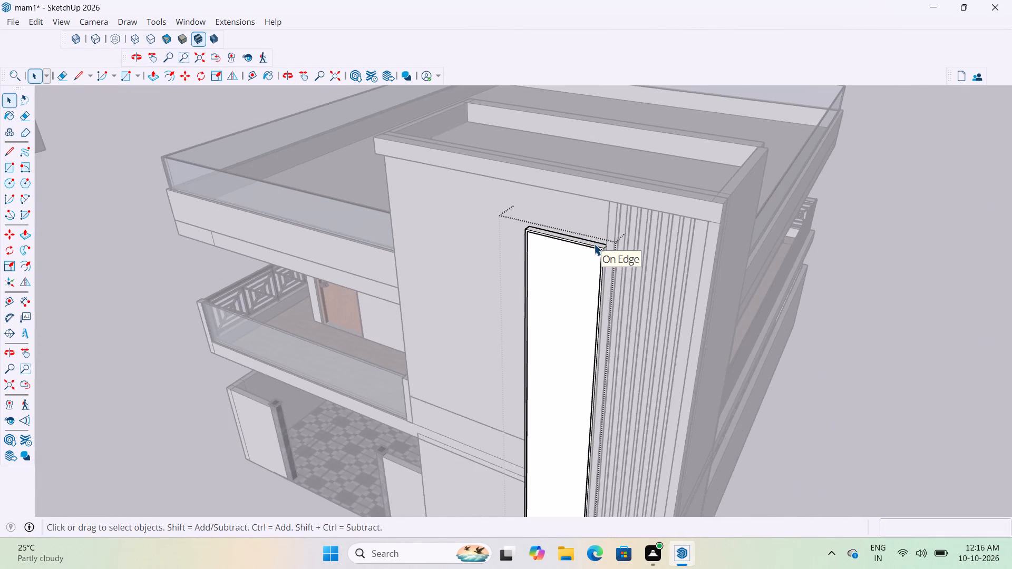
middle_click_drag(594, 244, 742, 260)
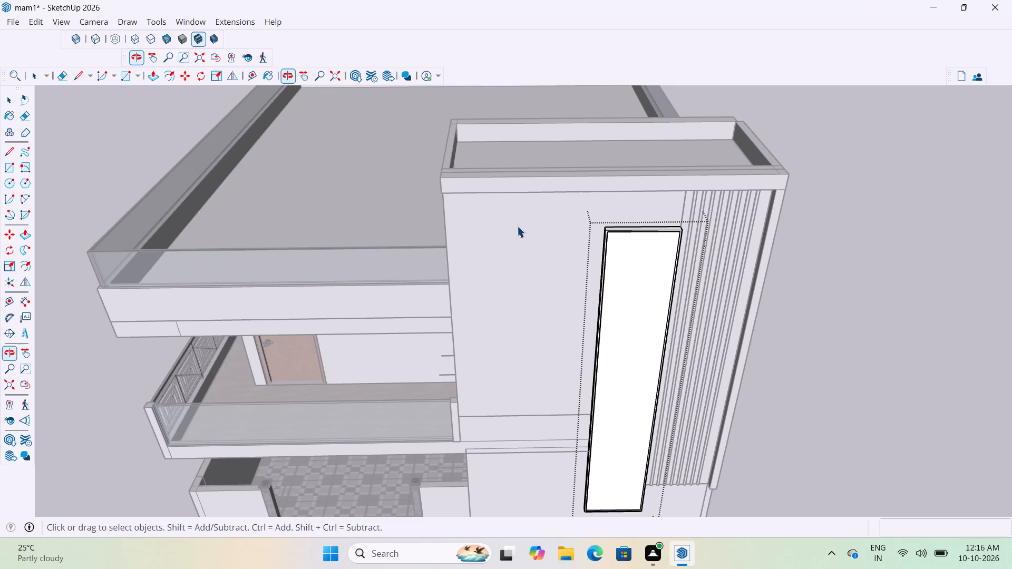
Inside the panel group, push/pull the recessed face back to the border's rear edge, leaving an open frame, and close the group.
scroll(636, 277, "up", 6)
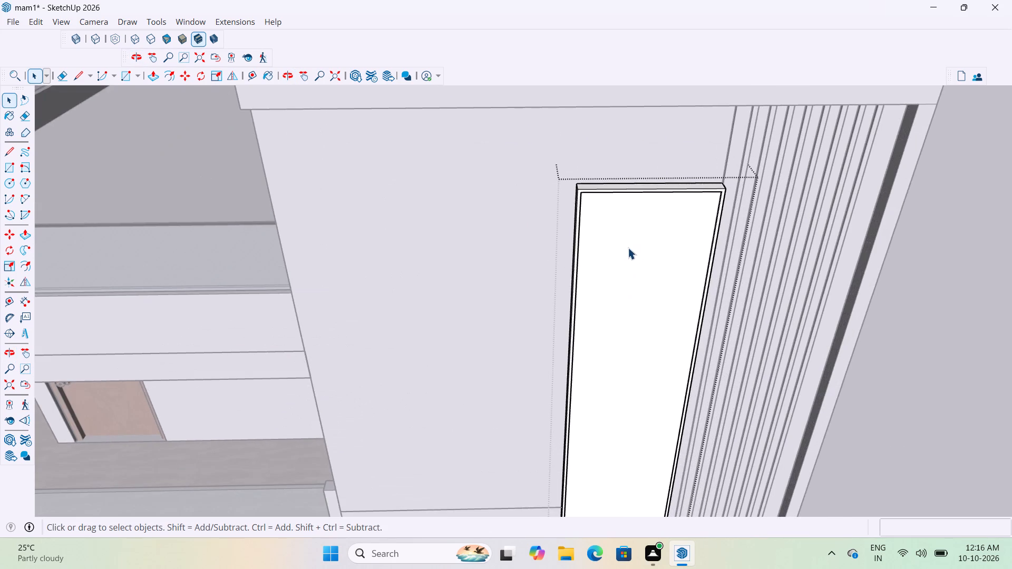
scroll(628, 248, "up", 3)
key("p")
left_click(626, 261)
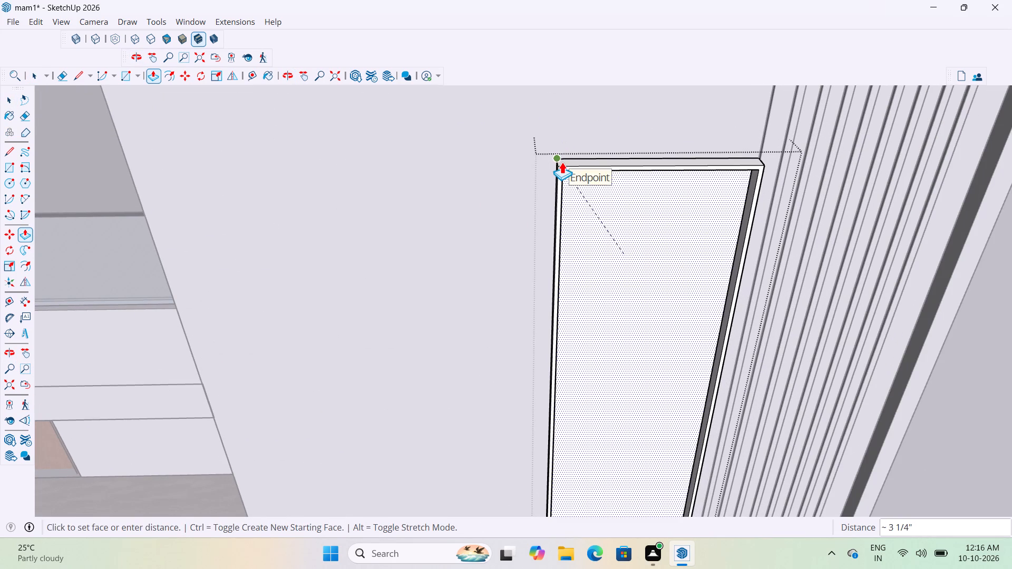
scroll(602, 168, "up", 3)
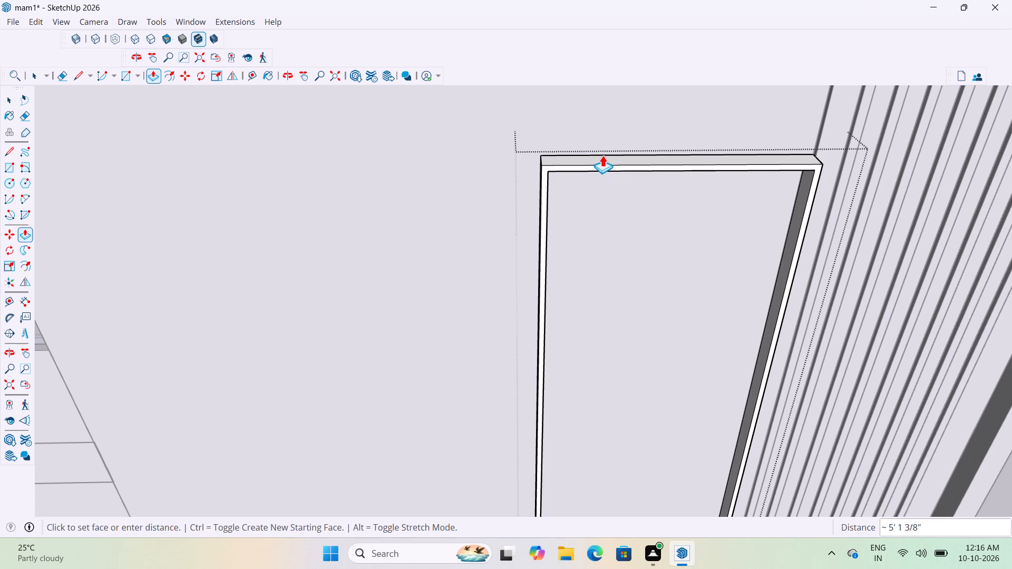
left_click(602, 155)
scroll(509, 166, "down", 10)
key("space")
key("space")
scroll(501, 202, "down", 5)
left_click(804, 310)
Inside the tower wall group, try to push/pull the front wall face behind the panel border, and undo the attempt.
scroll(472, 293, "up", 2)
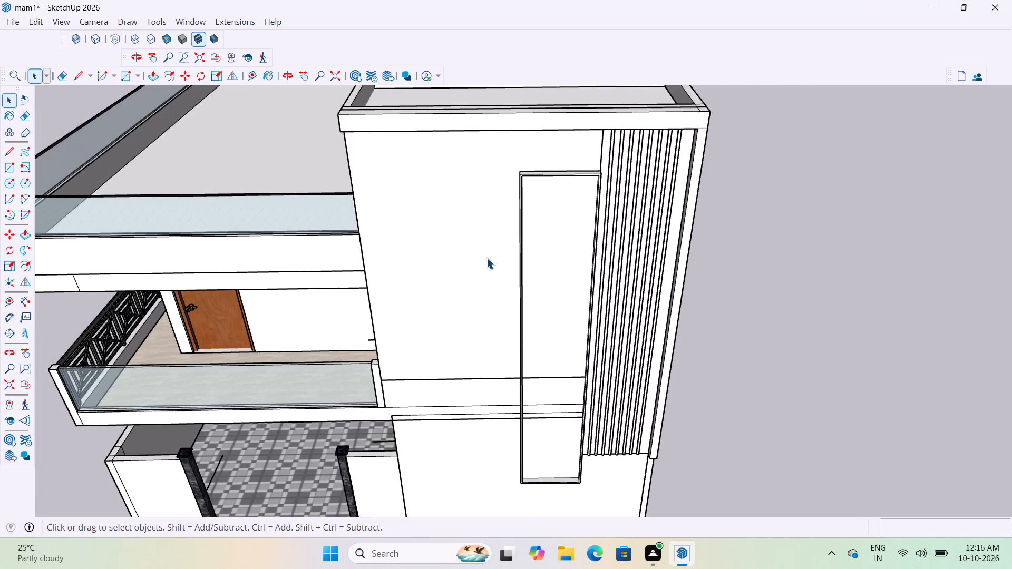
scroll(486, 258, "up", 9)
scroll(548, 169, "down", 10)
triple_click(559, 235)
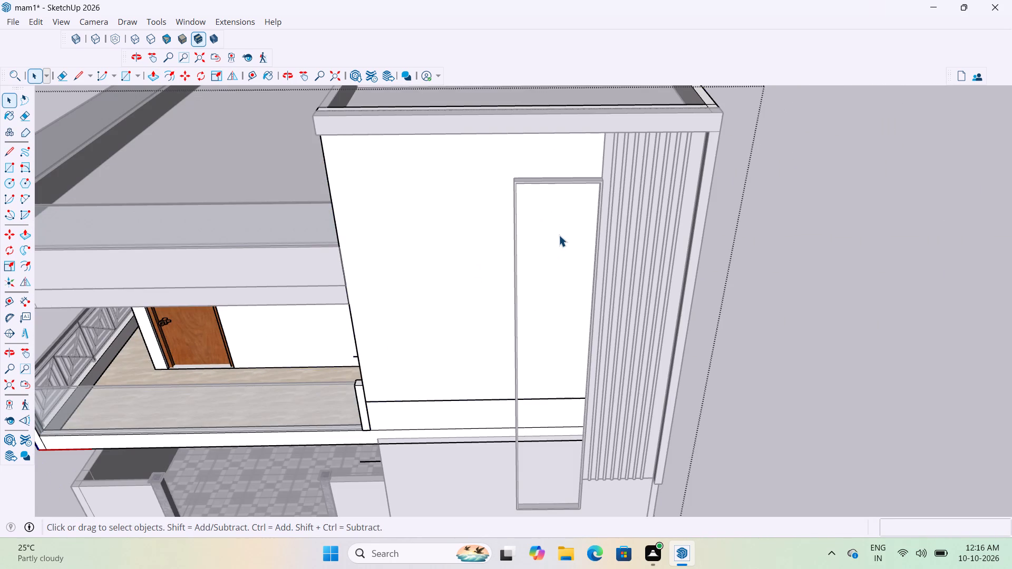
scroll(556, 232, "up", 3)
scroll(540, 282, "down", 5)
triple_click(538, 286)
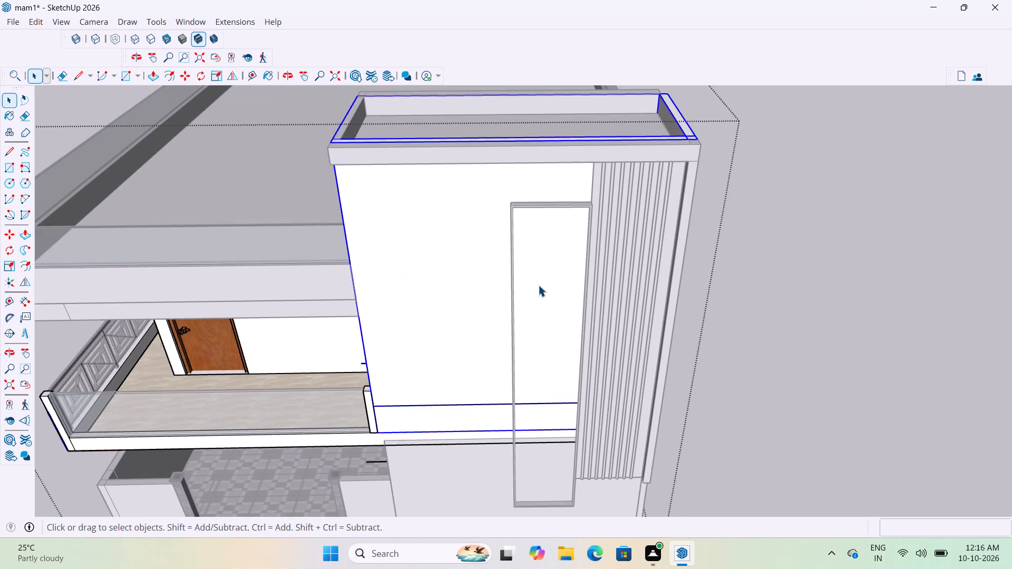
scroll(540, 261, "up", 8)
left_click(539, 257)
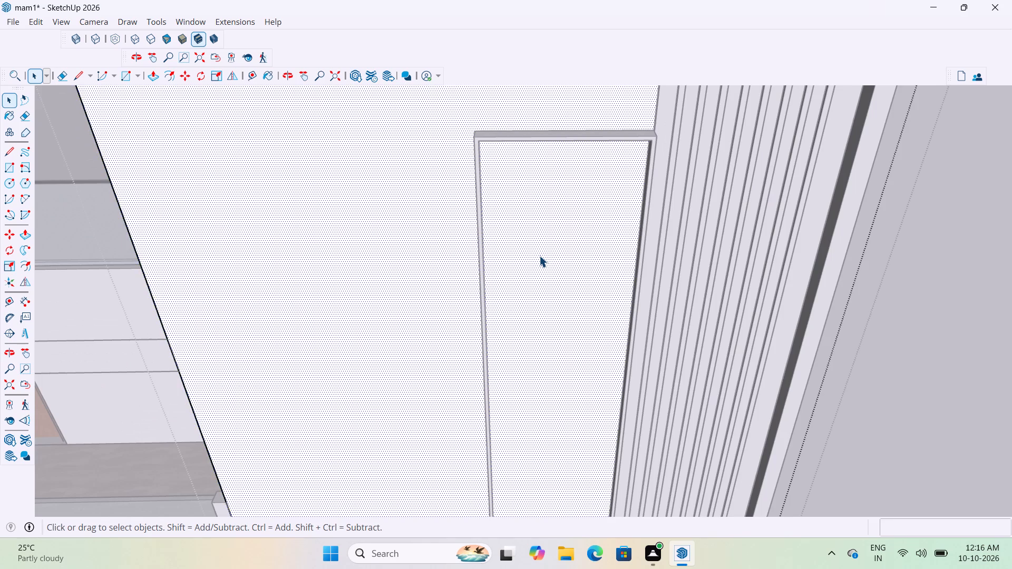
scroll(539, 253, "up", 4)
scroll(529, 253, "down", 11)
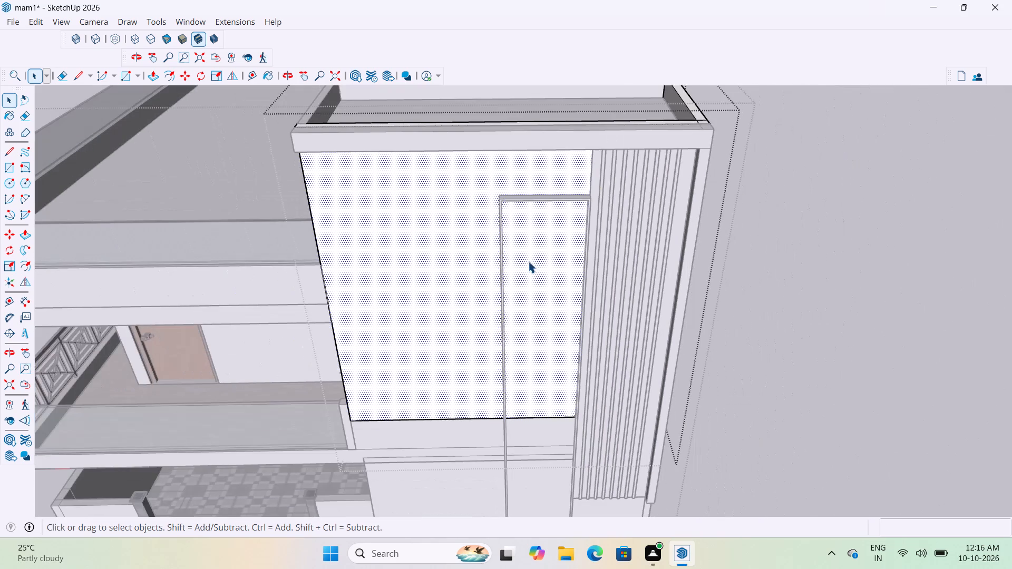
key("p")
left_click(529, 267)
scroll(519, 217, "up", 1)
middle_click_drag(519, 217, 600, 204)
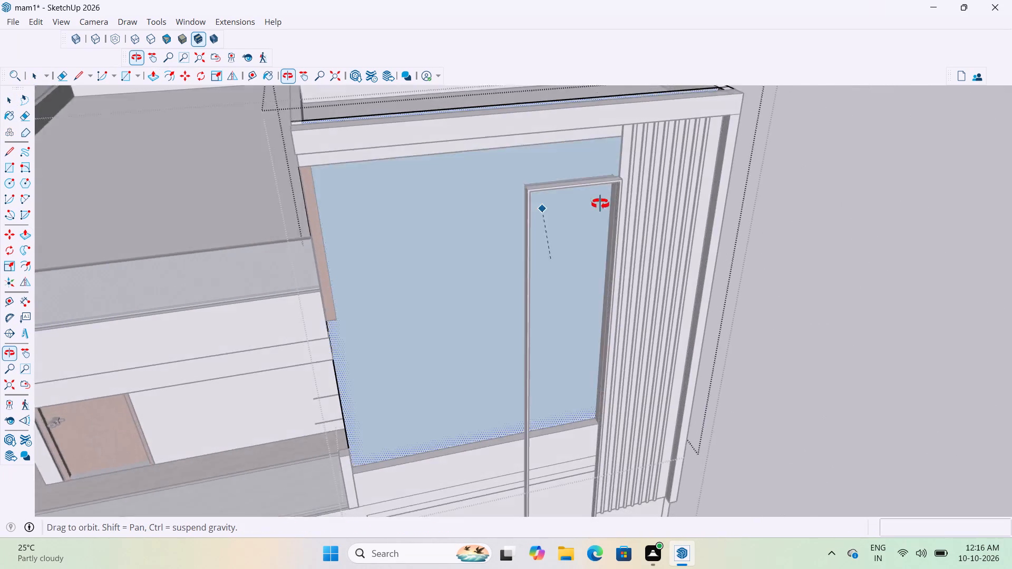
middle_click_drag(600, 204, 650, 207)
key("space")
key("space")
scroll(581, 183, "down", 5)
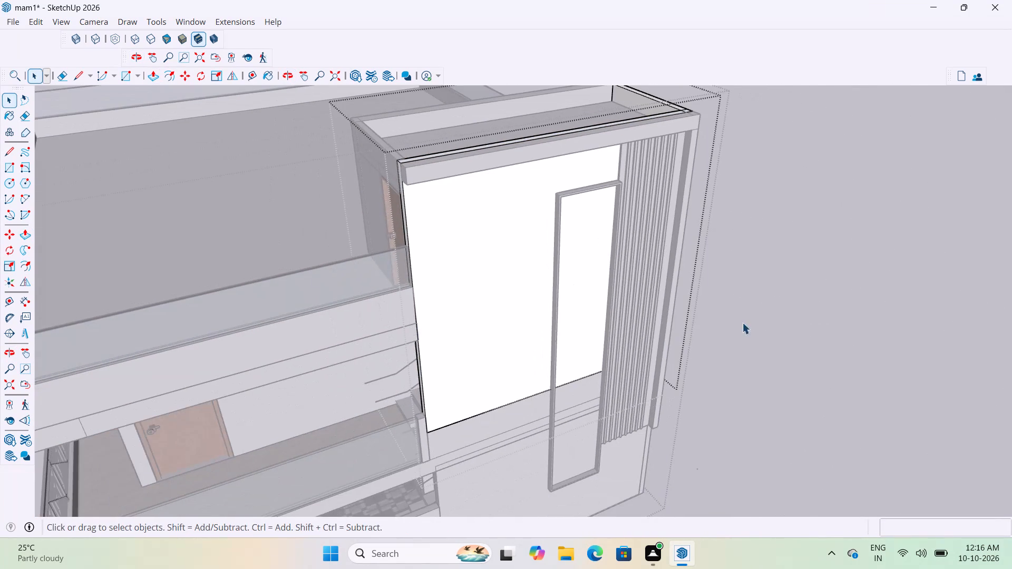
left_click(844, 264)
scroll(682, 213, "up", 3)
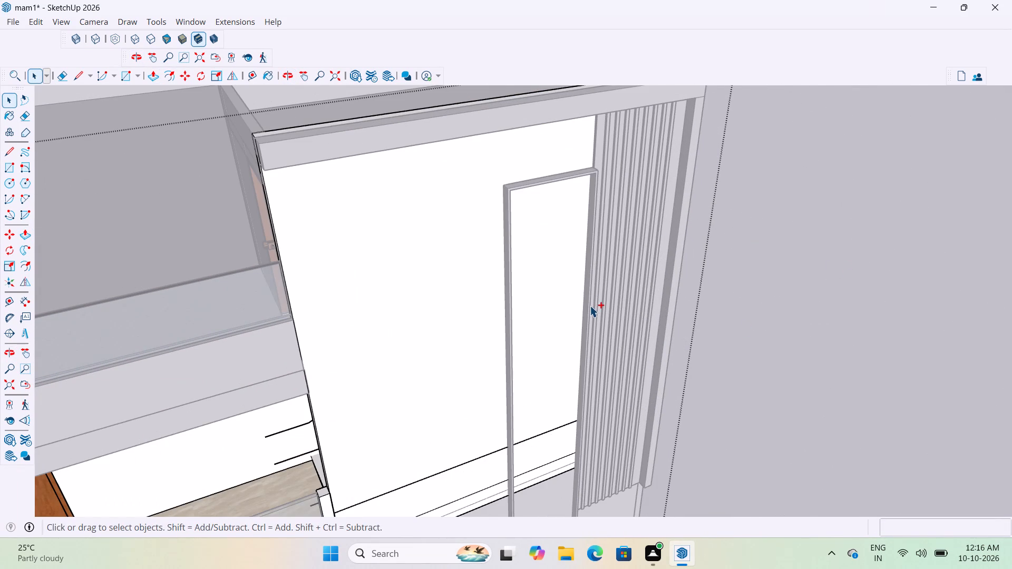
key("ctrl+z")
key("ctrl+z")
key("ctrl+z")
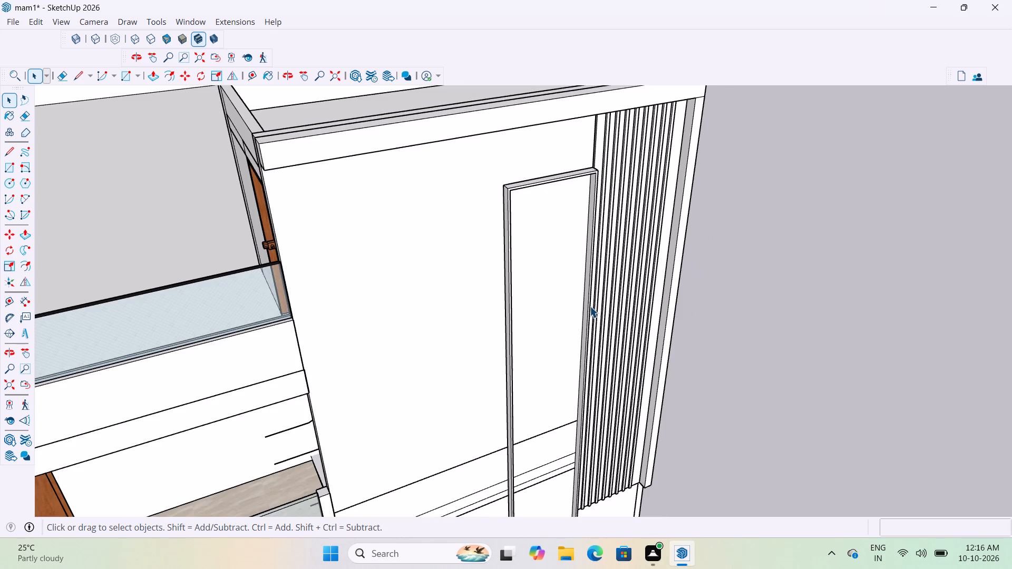
Examine the tower panel's border and the wall surface inside it from the front, the side and above.
left_click(817, 243)
scroll(540, 137, "up", 8)
middle_click_drag(508, 184, 238, 95)
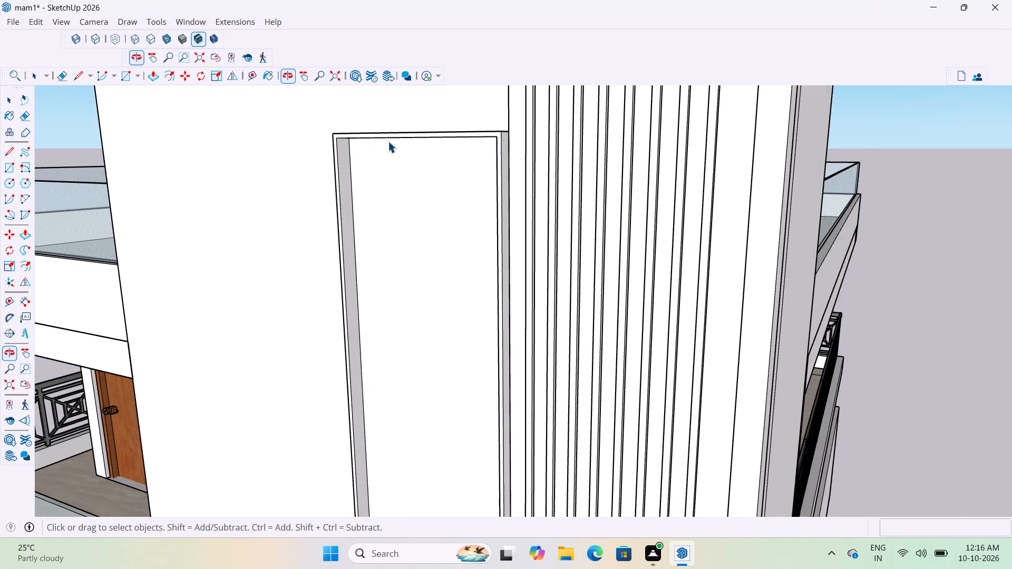
scroll(388, 142, "up", 3)
middle_click_drag(393, 140, 460, 149)
scroll(458, 154, "down", 5)
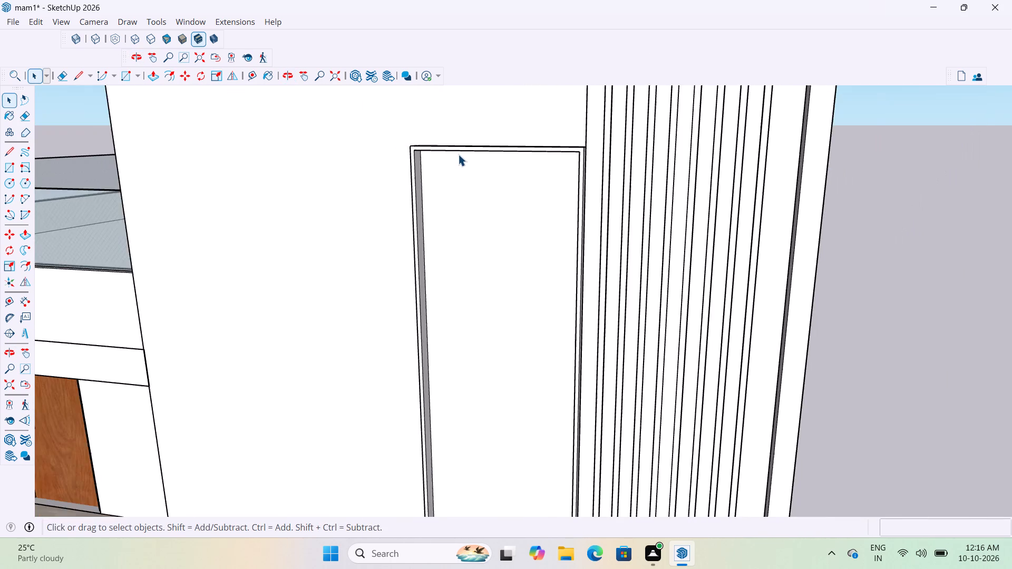
scroll(458, 154, "down", 5)
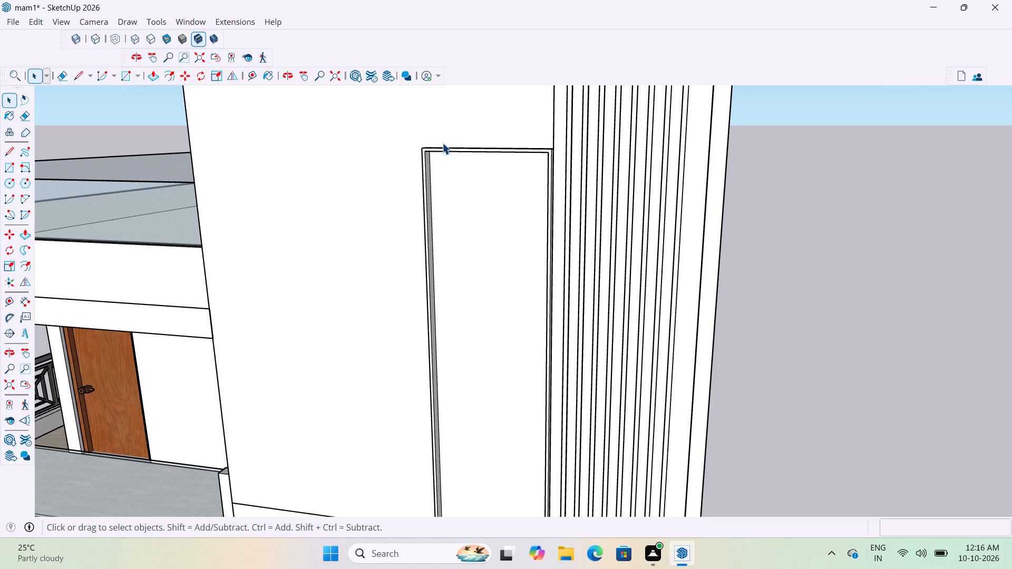
scroll(442, 143, "down", 5)
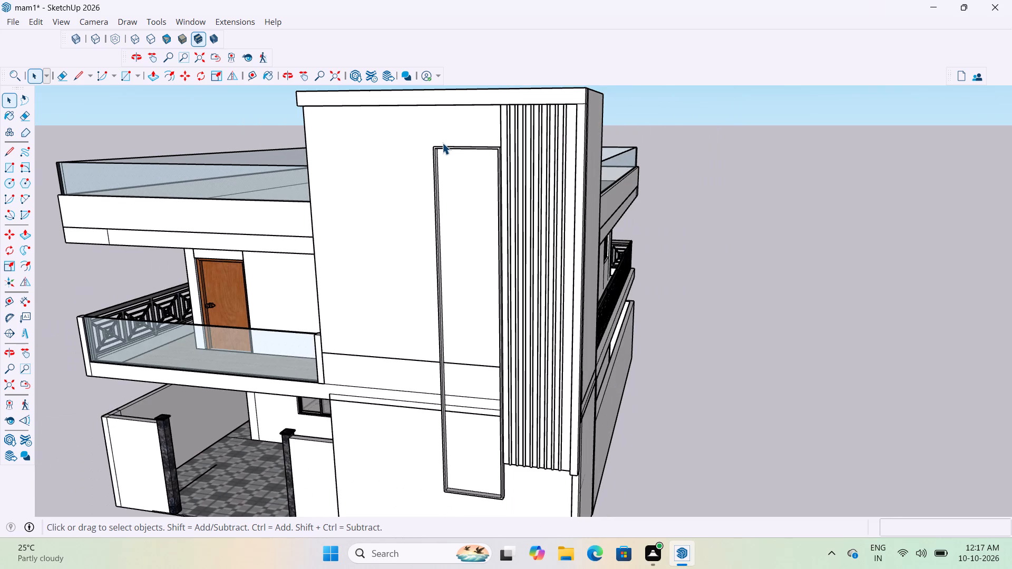
scroll(442, 143, "down", 6)
scroll(443, 150, "up", 8)
scroll(490, 173, "up", 2)
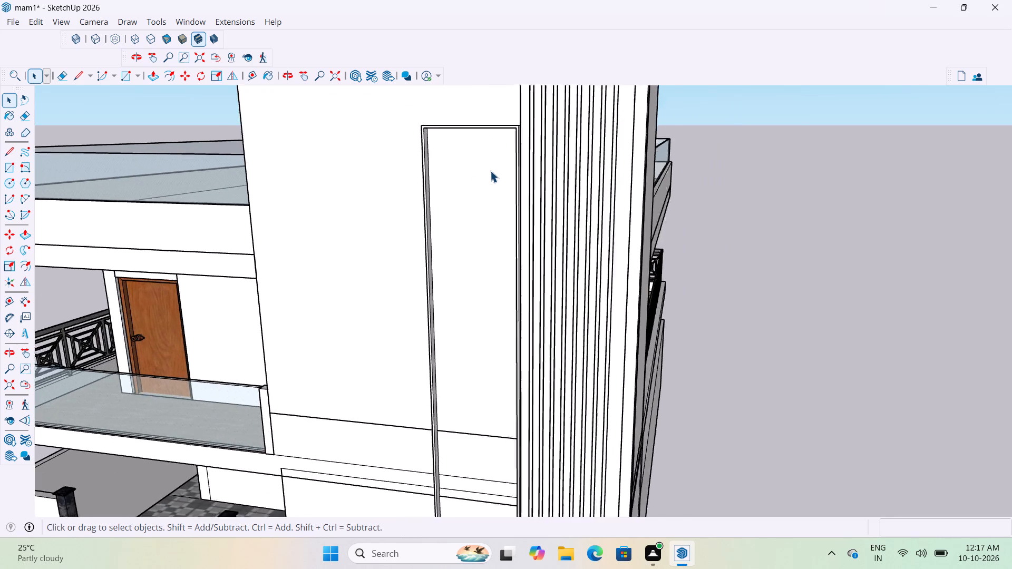
scroll(490, 171, "up", 5)
middle_click_drag(527, 167, 529, 212)
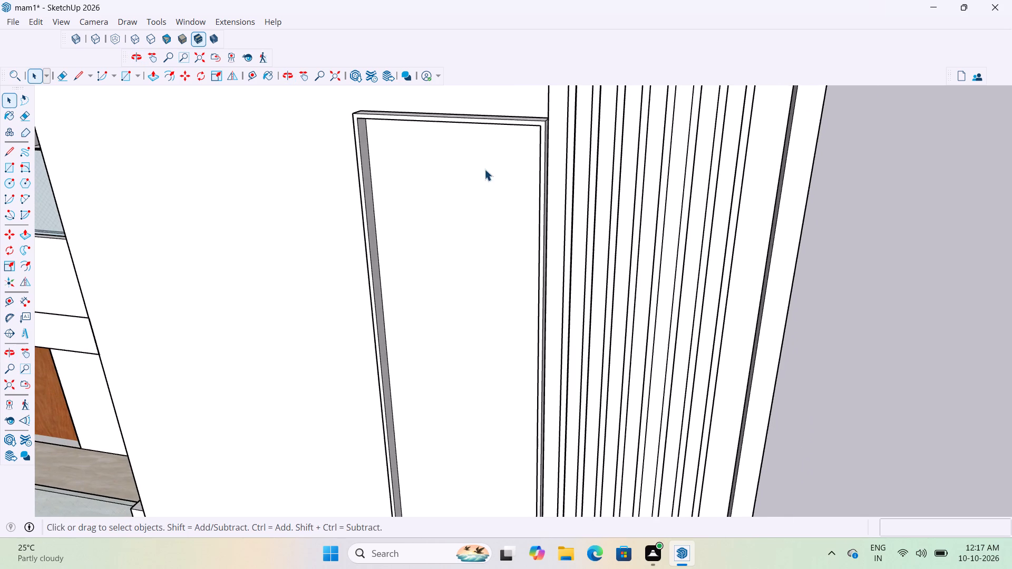
scroll(478, 163, "up", 1)
scroll(478, 162, "down", 11)
middle_click_drag(510, 180, 615, 212)
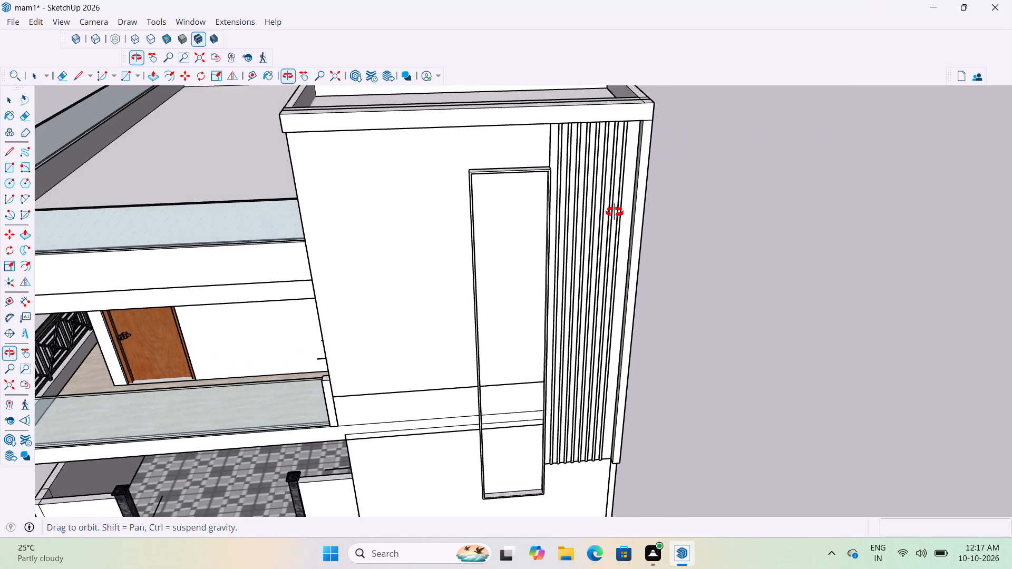
middle_click_drag(615, 212, 637, 209)
scroll(529, 199, "up", 6)
scroll(437, 187, "down", 4)
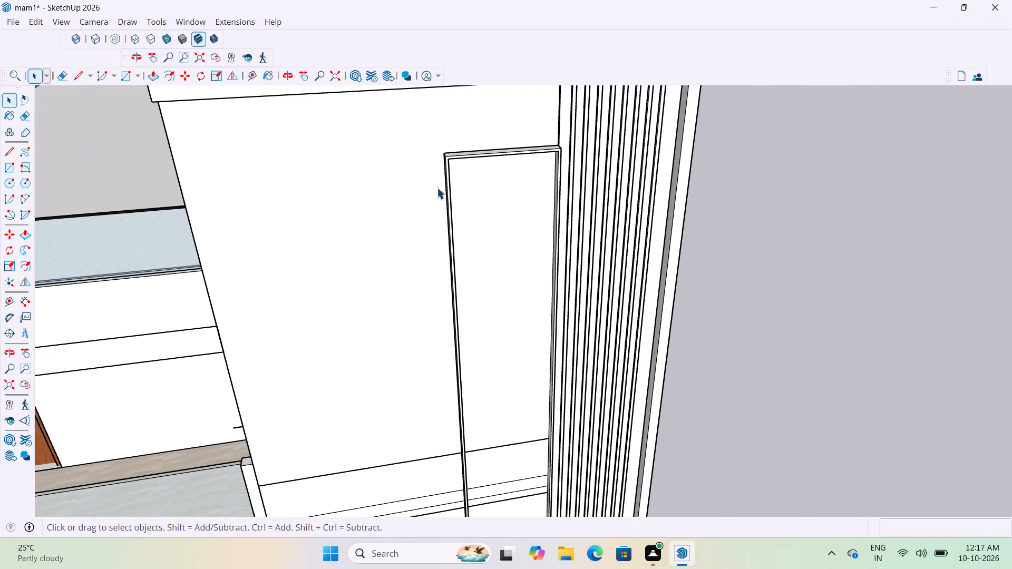
scroll(509, 215, "up", 3)
middle_click_drag(495, 204, 455, 195)
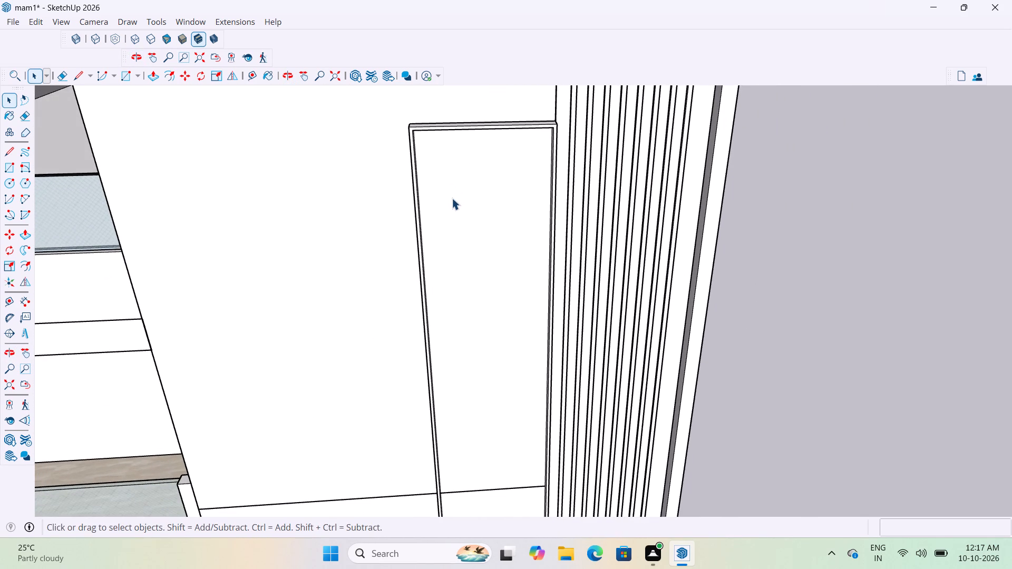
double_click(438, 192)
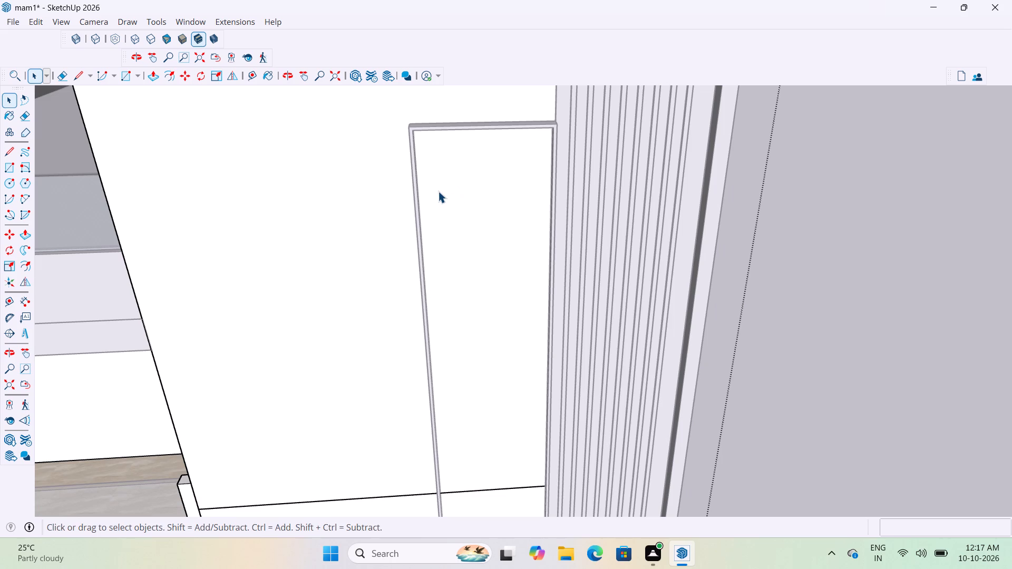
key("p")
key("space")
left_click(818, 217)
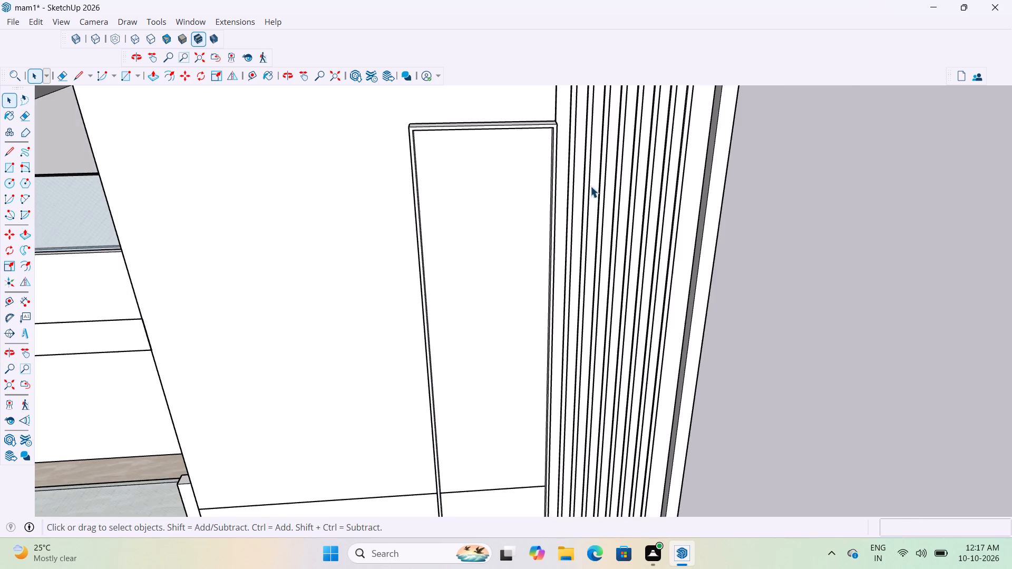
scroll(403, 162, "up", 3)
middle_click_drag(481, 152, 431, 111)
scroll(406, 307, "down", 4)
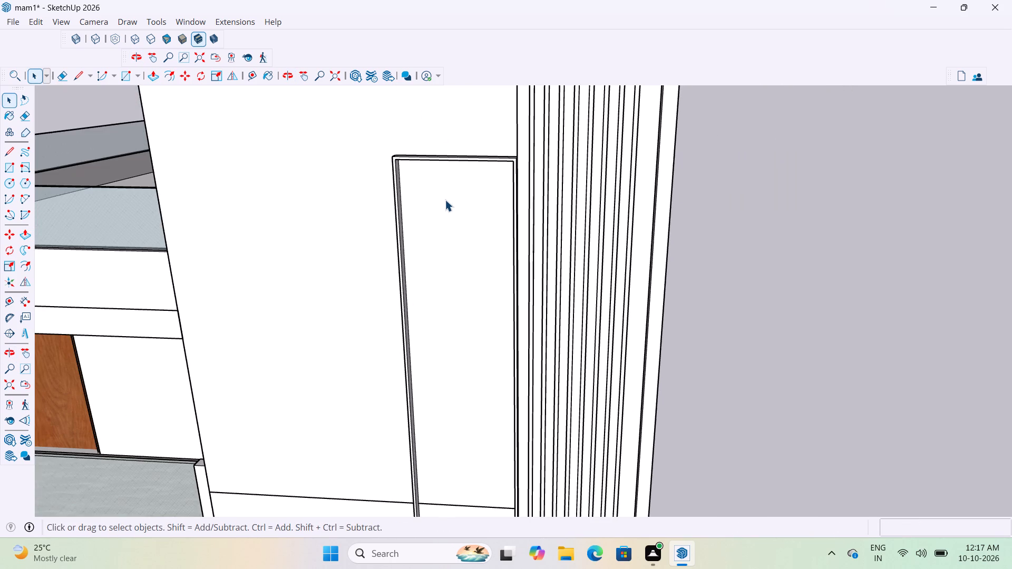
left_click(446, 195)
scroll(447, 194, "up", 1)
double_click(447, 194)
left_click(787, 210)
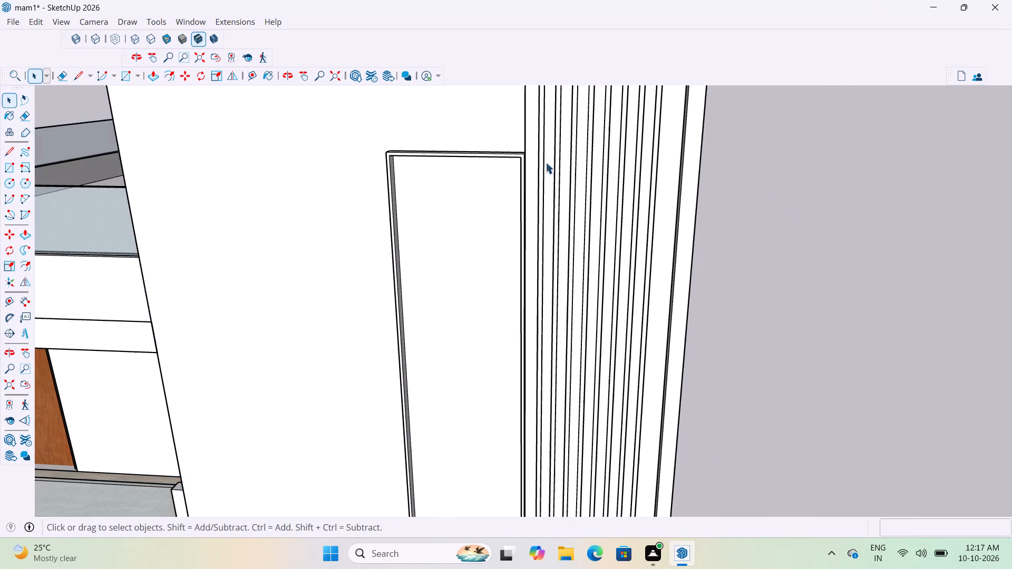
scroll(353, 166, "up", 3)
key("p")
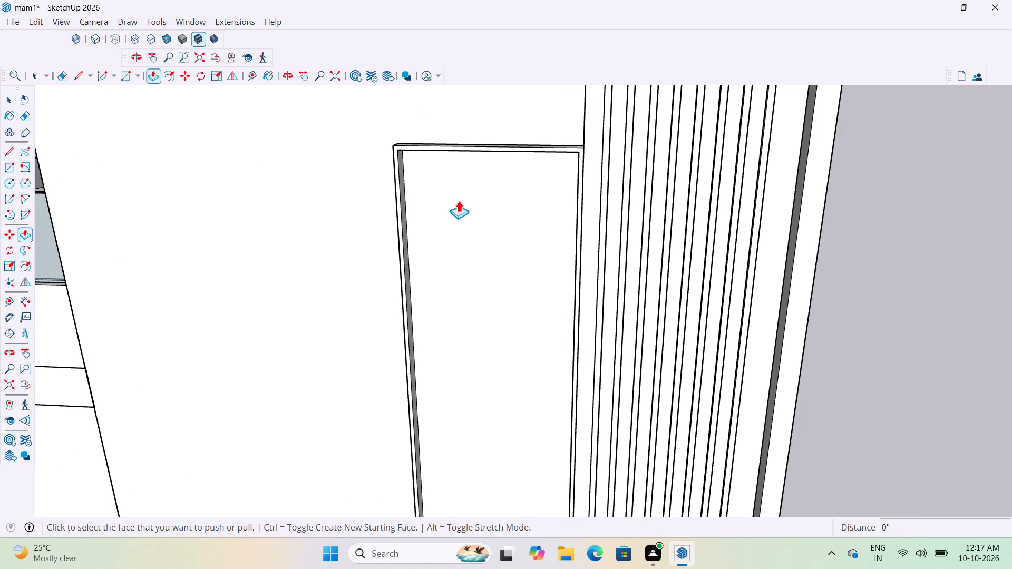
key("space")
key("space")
Inside the panel group, push/pull the face within the border by about 15/16".
double_click(437, 150)
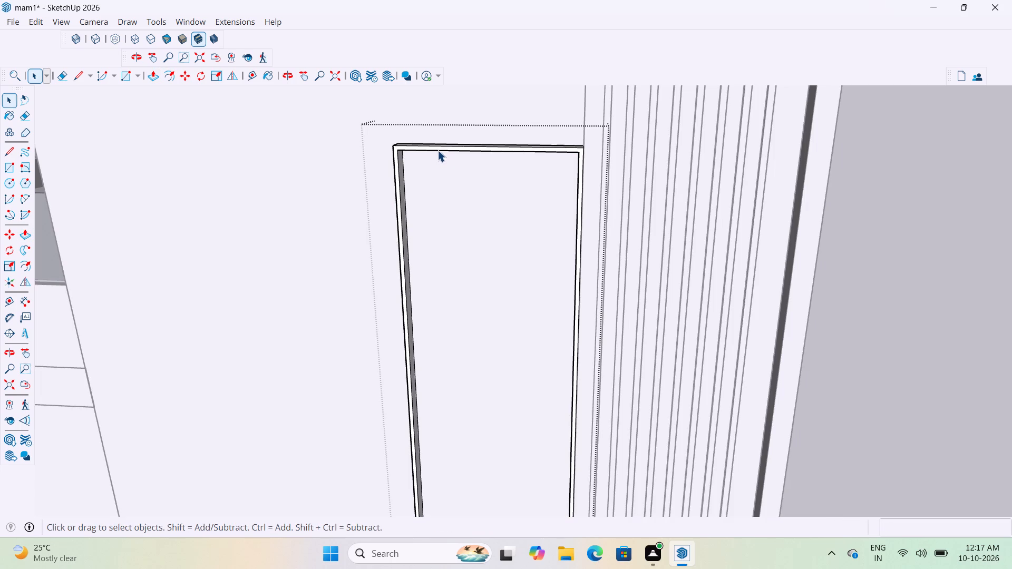
key("p")
left_click(490, 193)
scroll(473, 198, "up", 4)
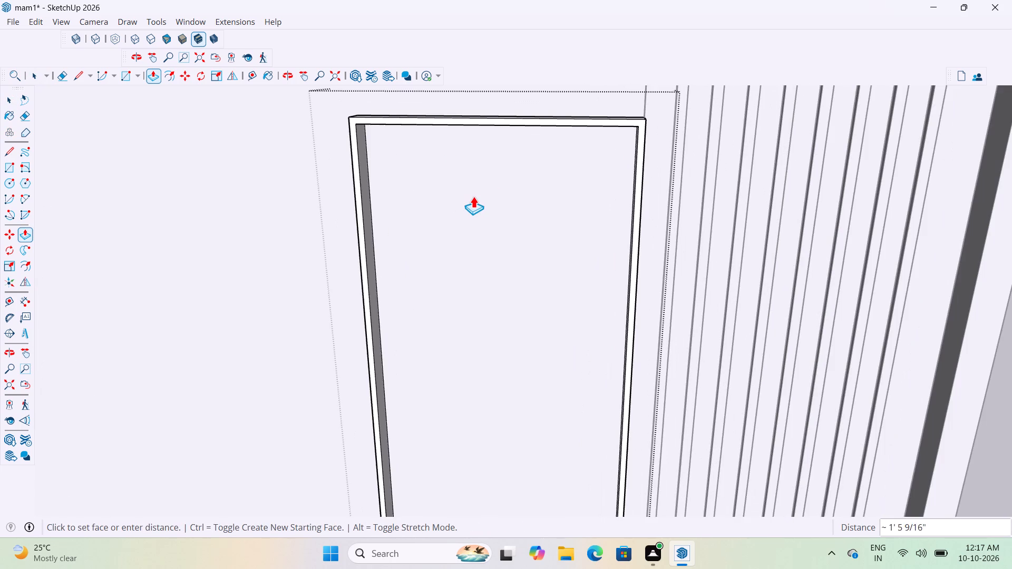
key("p")
scroll(480, 207, "up", 4)
left_click(479, 188)
scroll(378, 234, "down", 11)
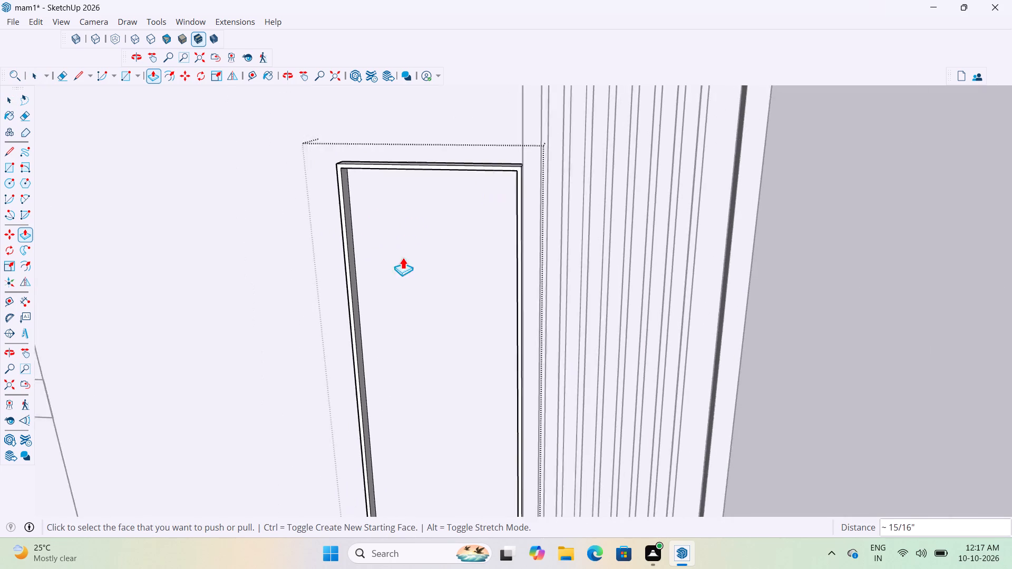
Inside the tower wall group, push/pull the front wall face behind the panel border by about 1/4" and leave the wall group.
middle_click_drag(407, 244, 368, 232)
scroll(388, 230, "up", 7)
key("space")
double_click(405, 222)
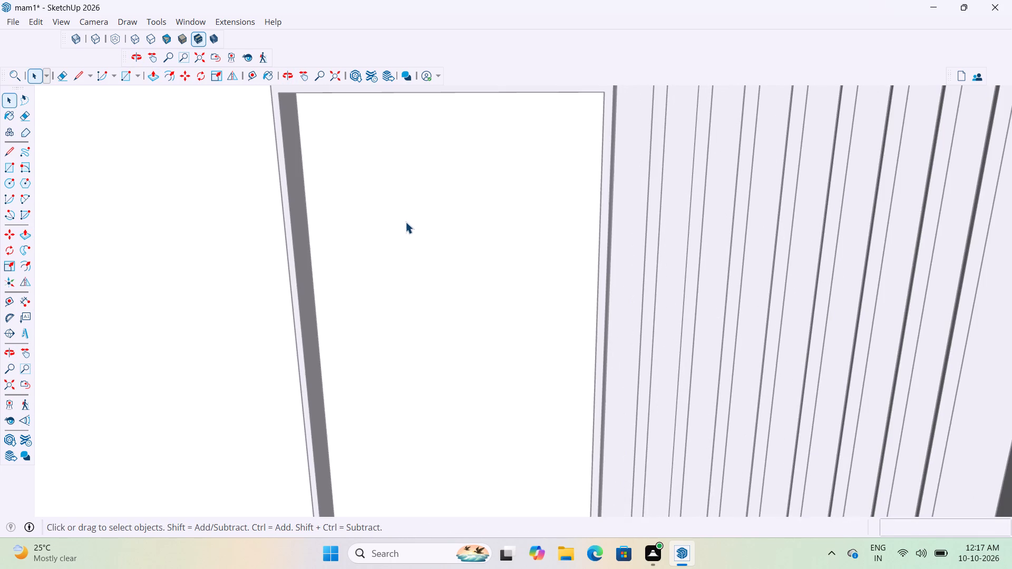
key("p")
double_click(415, 230)
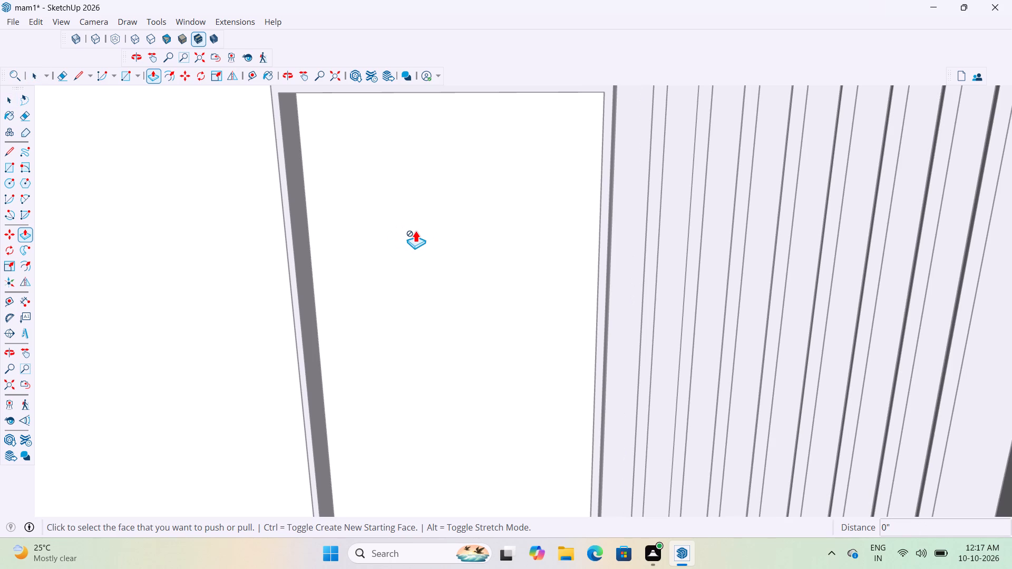
key("space")
triple_click(415, 230)
key("p")
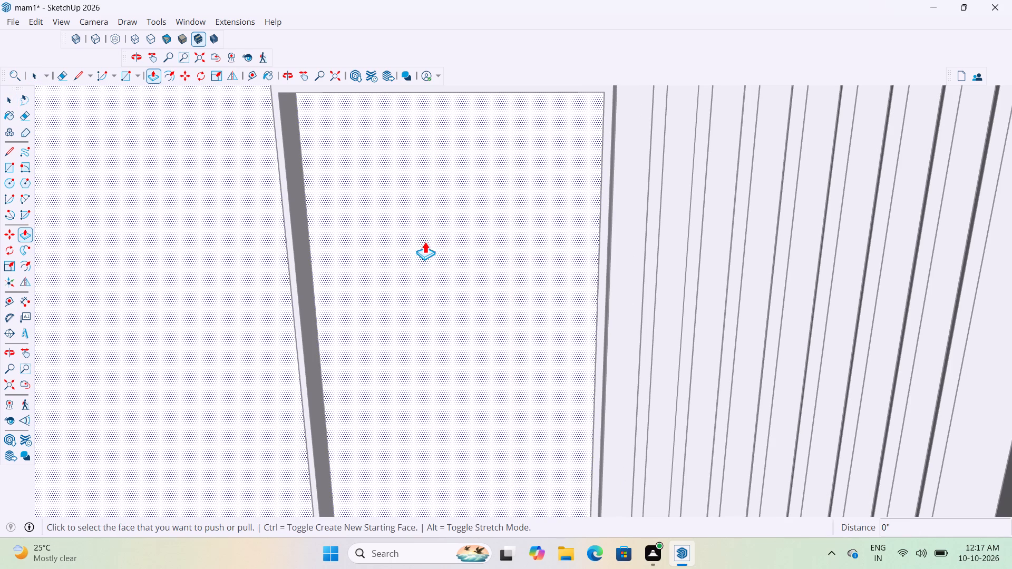
left_click(425, 241)
scroll(392, 238, "down", 15)
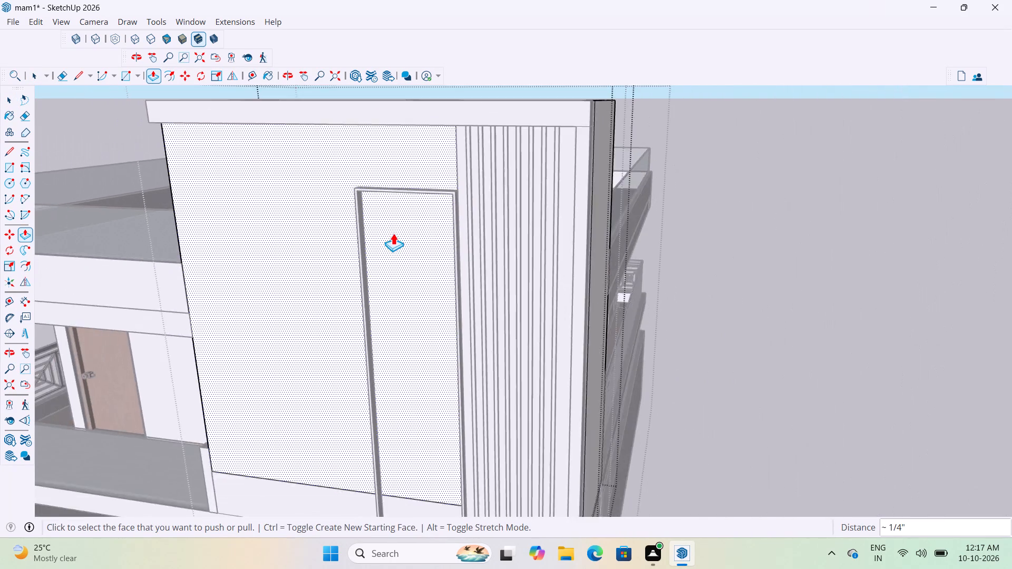
scroll(393, 233, "down", 6)
key("space")
key("space")
left_click(651, 243)
scroll(323, 230, "up", 4)
left_click(663, 187)
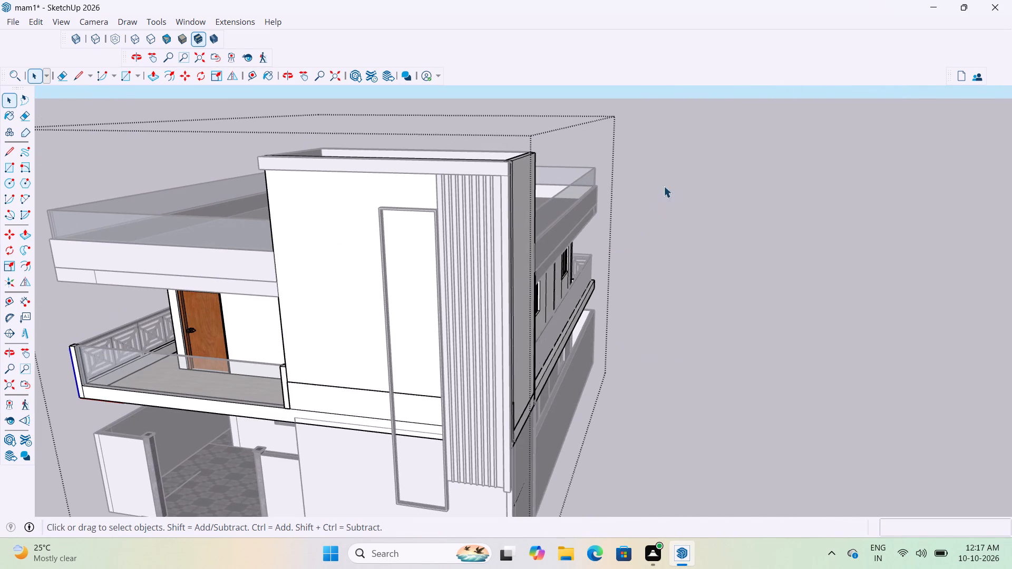
Examine the recess inside the tower panel's border and check the wall face behind it within the tower wall group.
scroll(513, 306, "up", 4)
middle_click_drag(344, 154, 468, 145)
scroll(446, 189, "up", 2)
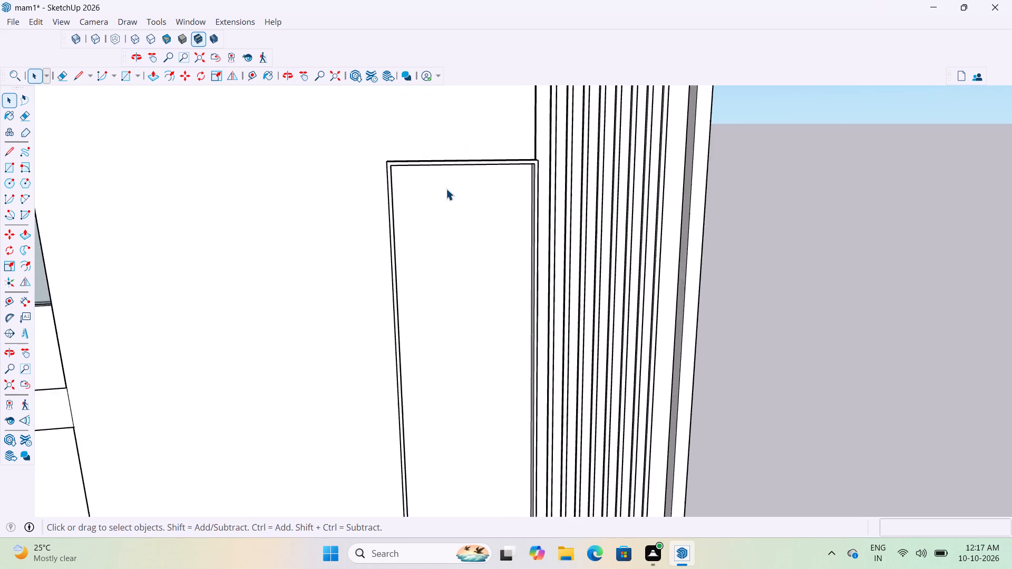
scroll(446, 189, "up", 5)
middle_click_drag(417, 179, 312, 104)
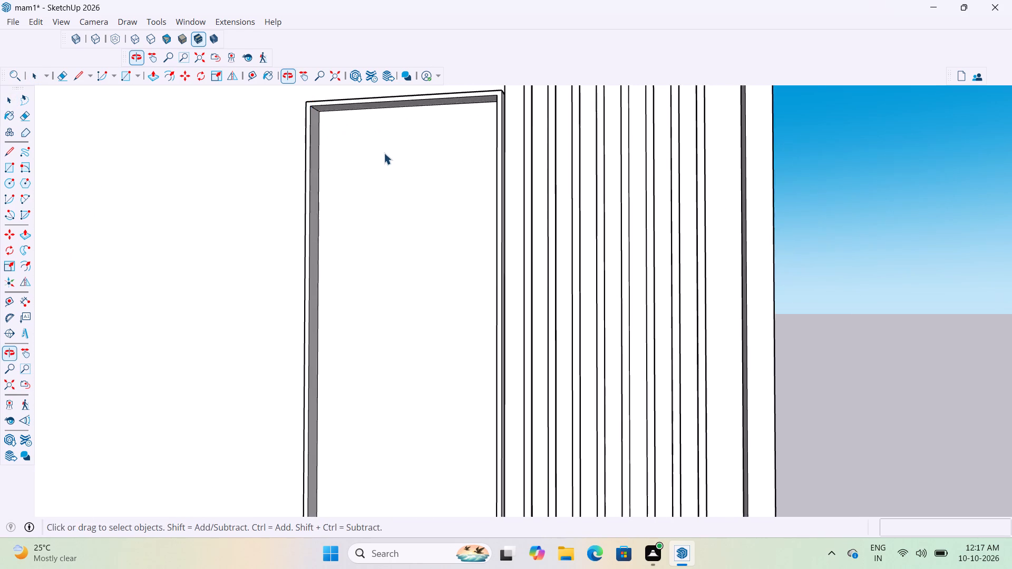
scroll(391, 155, "up", 3)
double_click(387, 143)
left_click(387, 144)
scroll(388, 162, "down", 9)
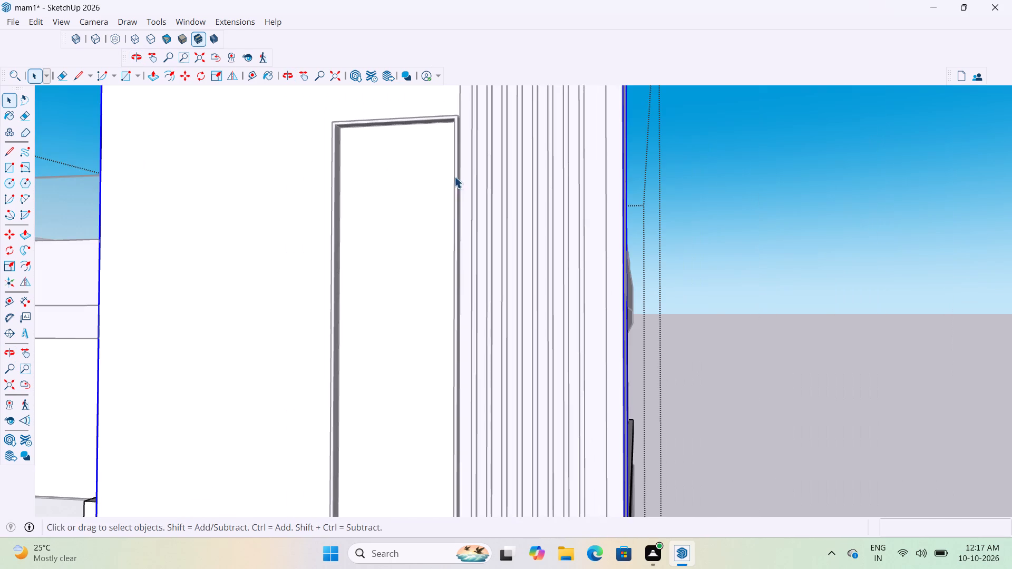
left_click(797, 154)
Undo the latest push/pull of the tower's front wall face behind the panel border.
key("ctrl+z")
key("ctrl+z")
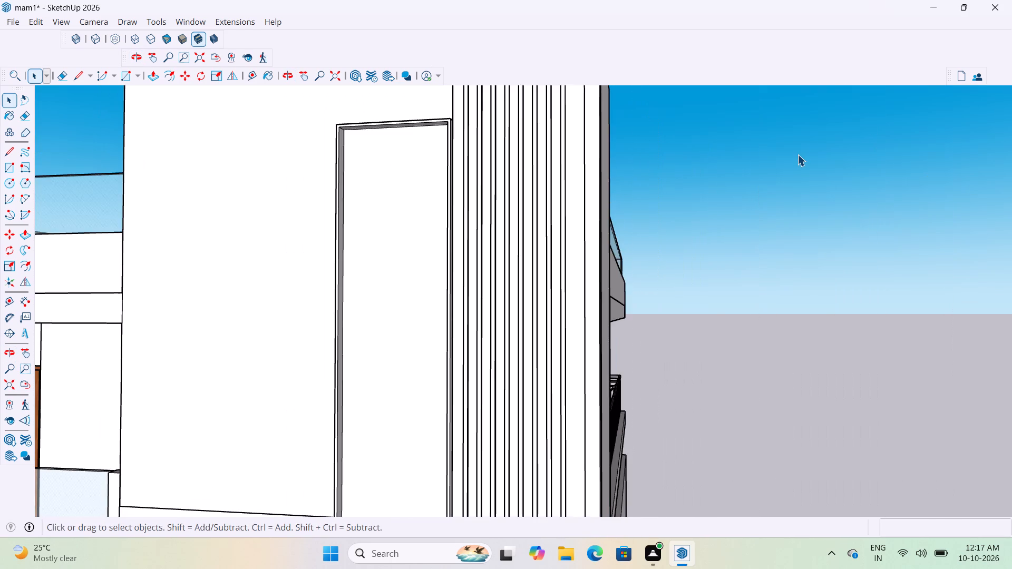
key("ctrl+z")
key("ctrl+z")
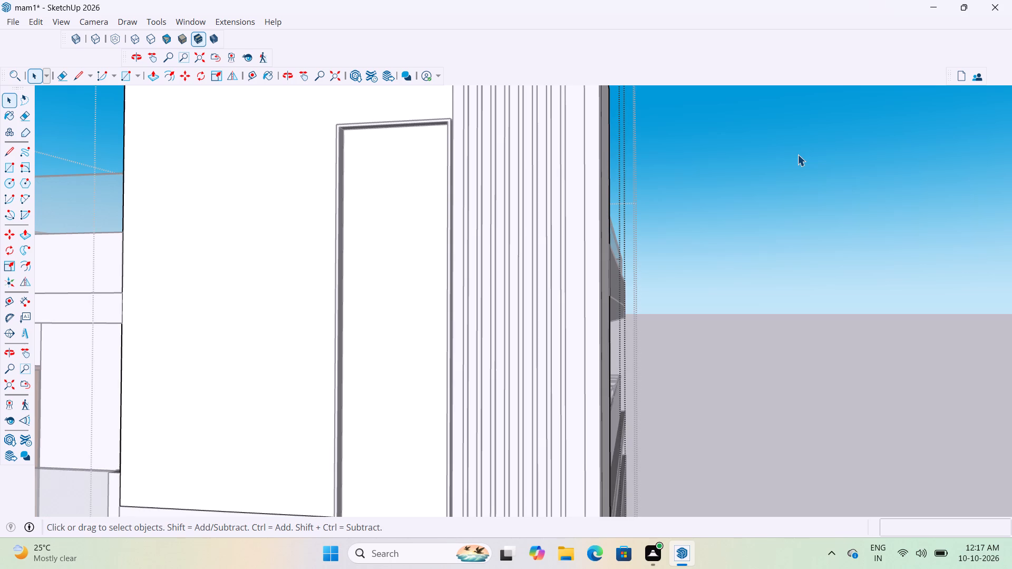
key("ctrl+z")
key("ctrl+z")
key("ctrl+z")
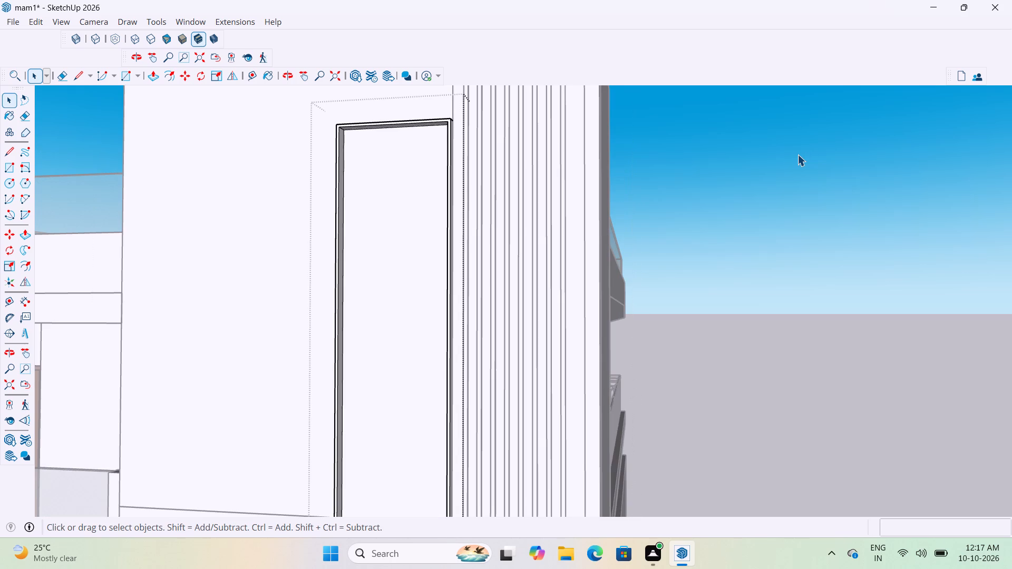
Recheck the front wall face behind the panel border inside the tower wall group, undoing further edits and leaving the group.
left_click(767, 153)
scroll(437, 139, "up", 3)
double_click(415, 134)
left_click(406, 159)
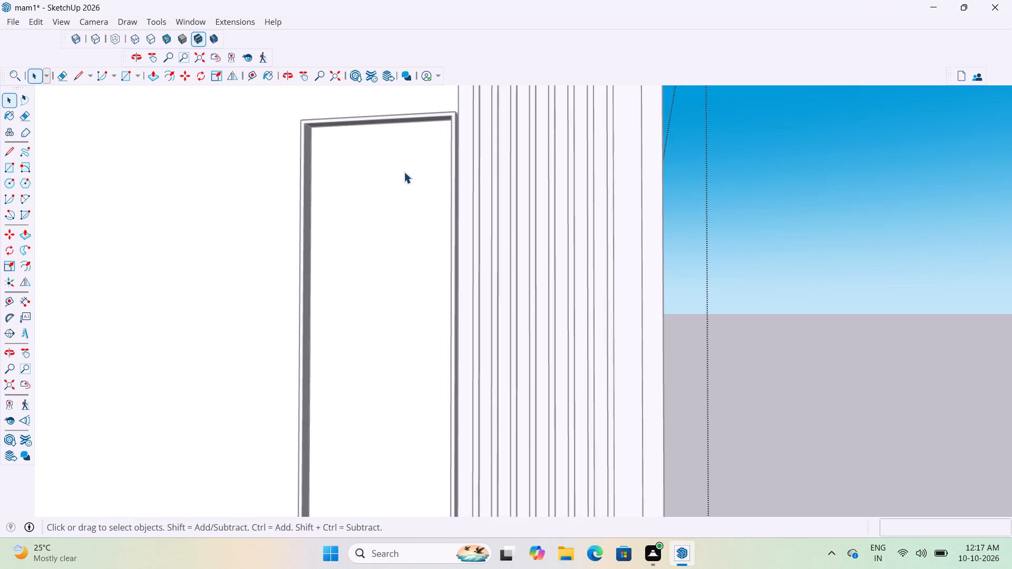
left_click(918, 185)
key("ctrl+z")
key("ctrl+z")
key("ctrl+z")
key("ctrl+z")
key("ctrl+z")
key("ctrl+z")
key("ctrl+z")
key("ctrl+z")
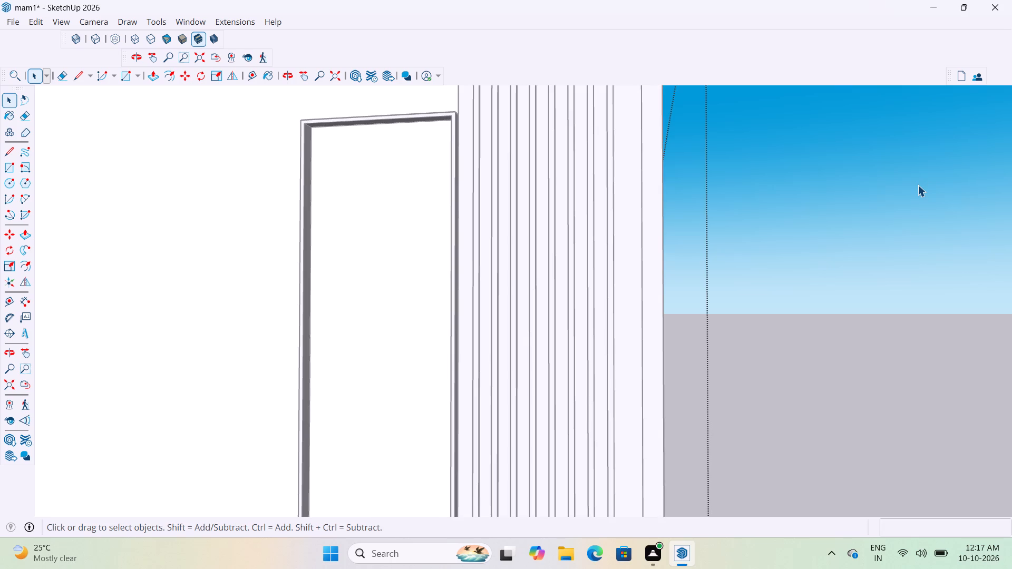
left_click(916, 186)
scroll(660, 148, "down", 13)
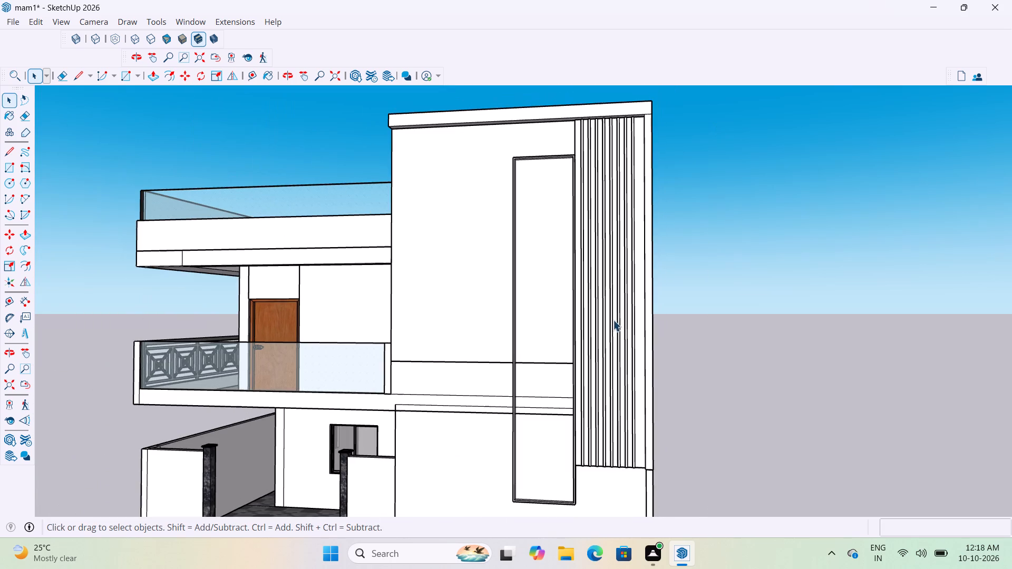
scroll(556, 421, "down", 5)
triple_click(546, 259)
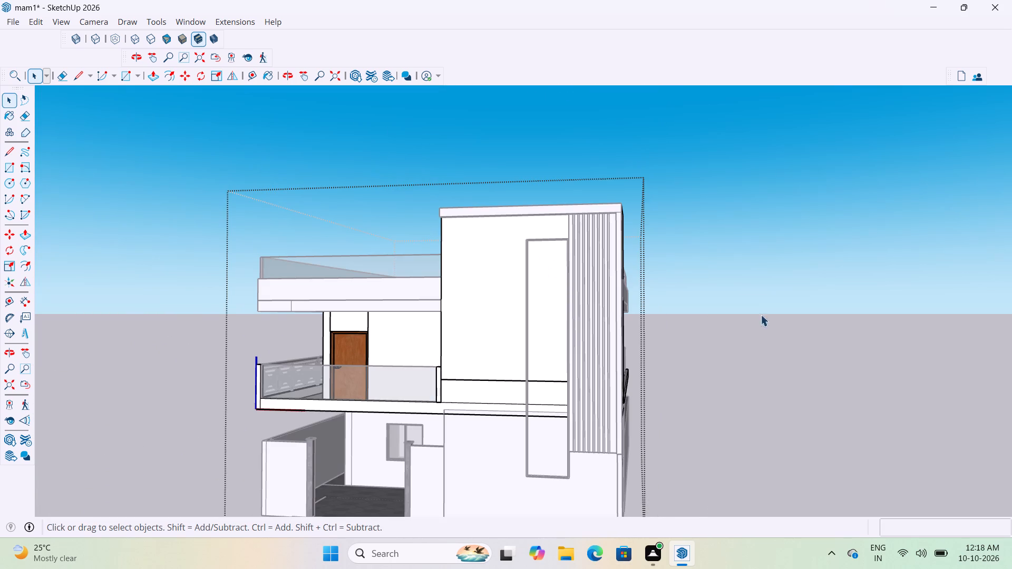
left_click(972, 259)
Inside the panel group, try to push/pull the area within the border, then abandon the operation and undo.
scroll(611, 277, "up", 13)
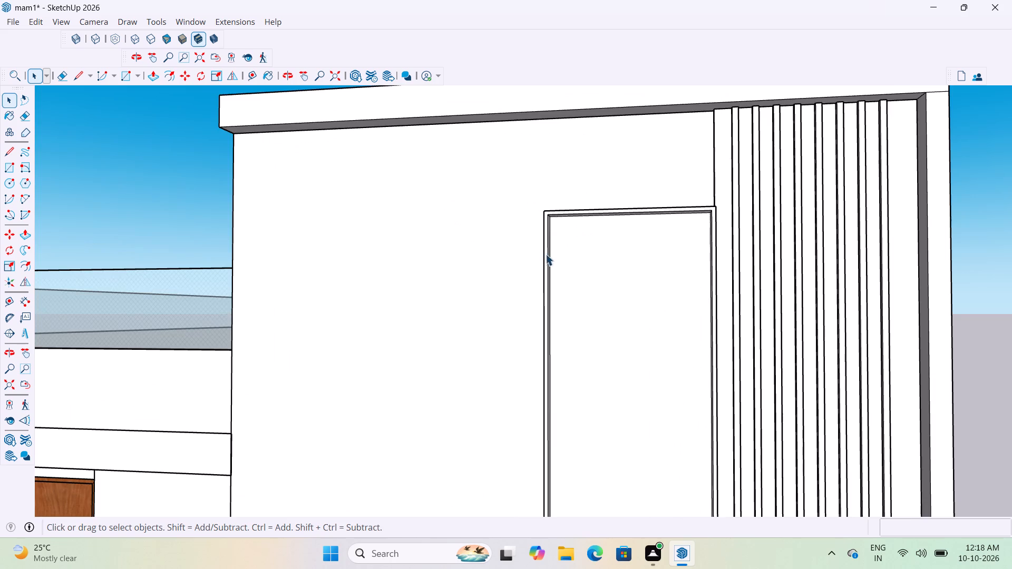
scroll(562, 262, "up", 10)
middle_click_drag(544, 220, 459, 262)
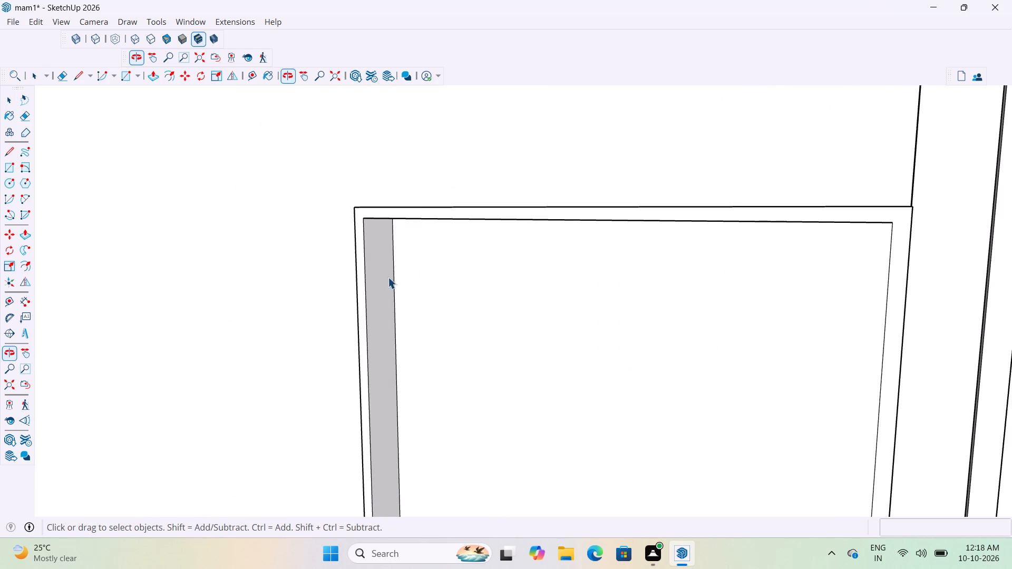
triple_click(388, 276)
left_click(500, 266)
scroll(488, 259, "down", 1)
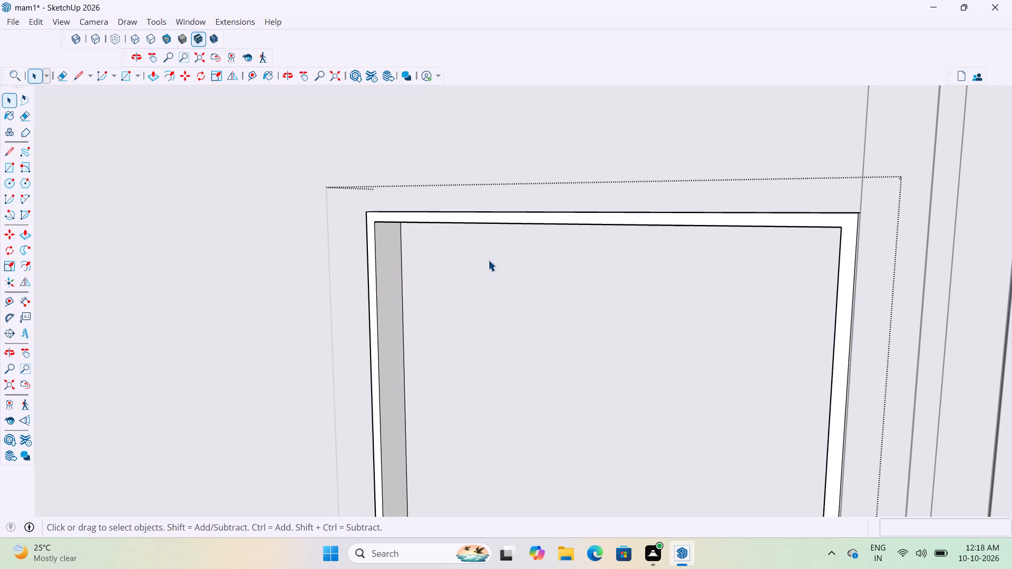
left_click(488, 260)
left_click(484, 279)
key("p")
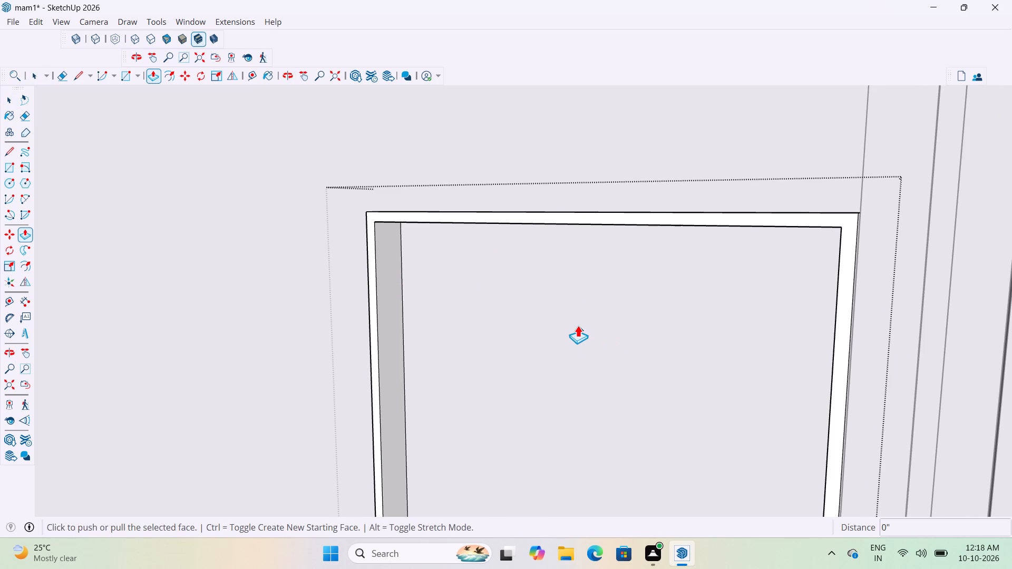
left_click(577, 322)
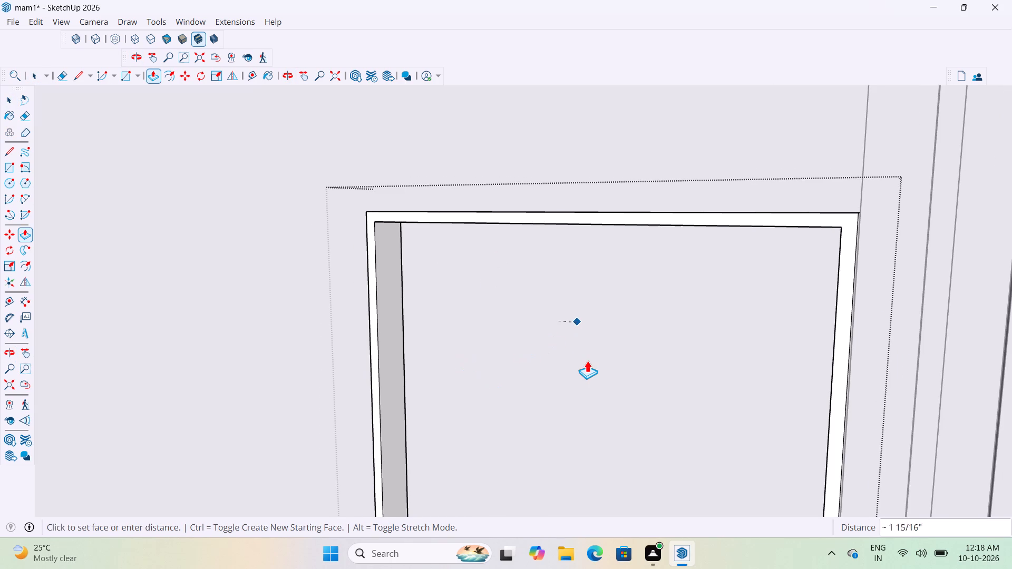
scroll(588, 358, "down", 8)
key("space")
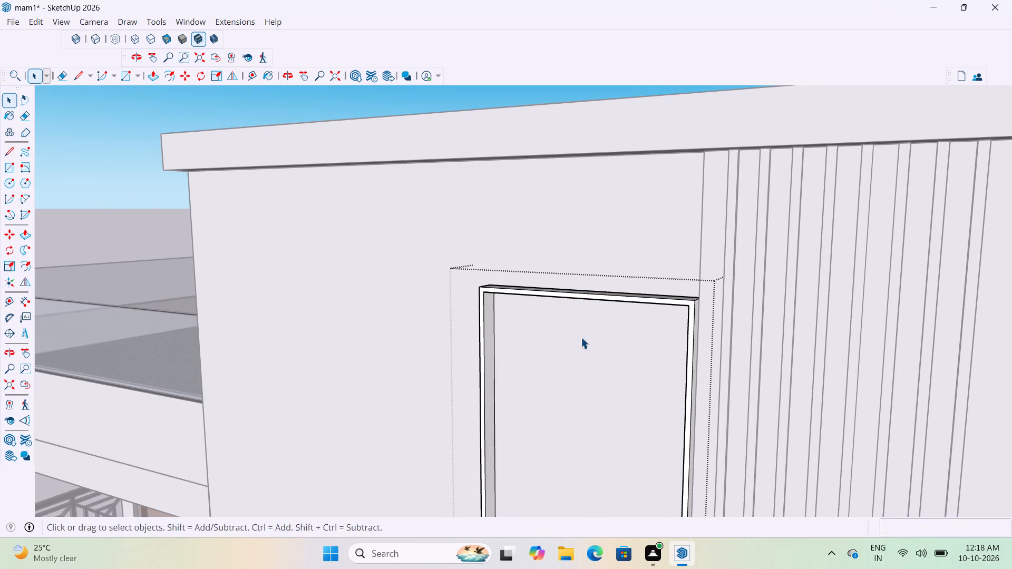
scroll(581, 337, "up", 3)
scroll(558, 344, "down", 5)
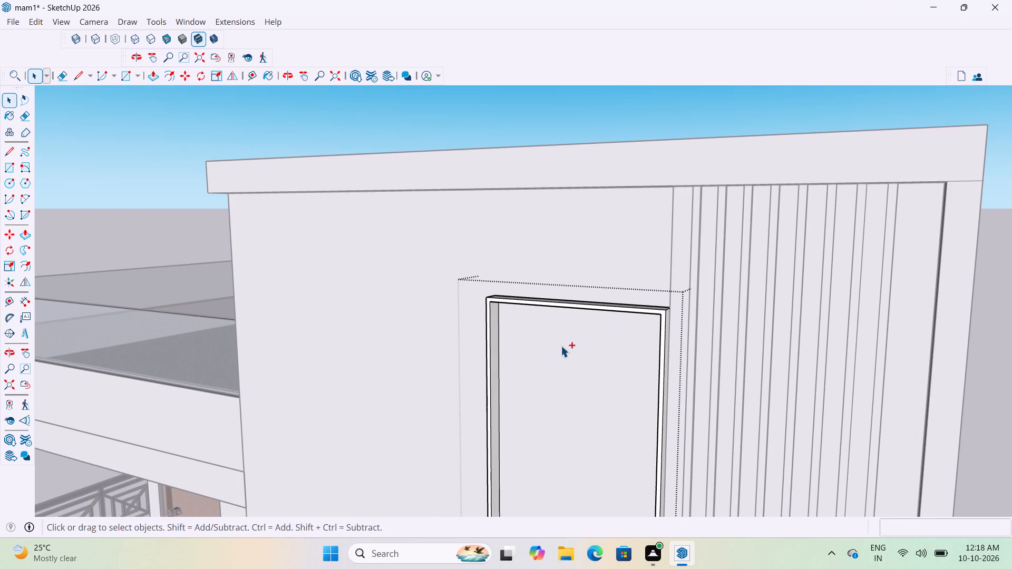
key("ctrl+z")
Examine the tower's front wall and bordered panel from several distances and angles, including the wall face inside the wall group.
scroll(534, 347, "up", 4)
left_click(538, 344)
scroll(546, 292, "down", 14)
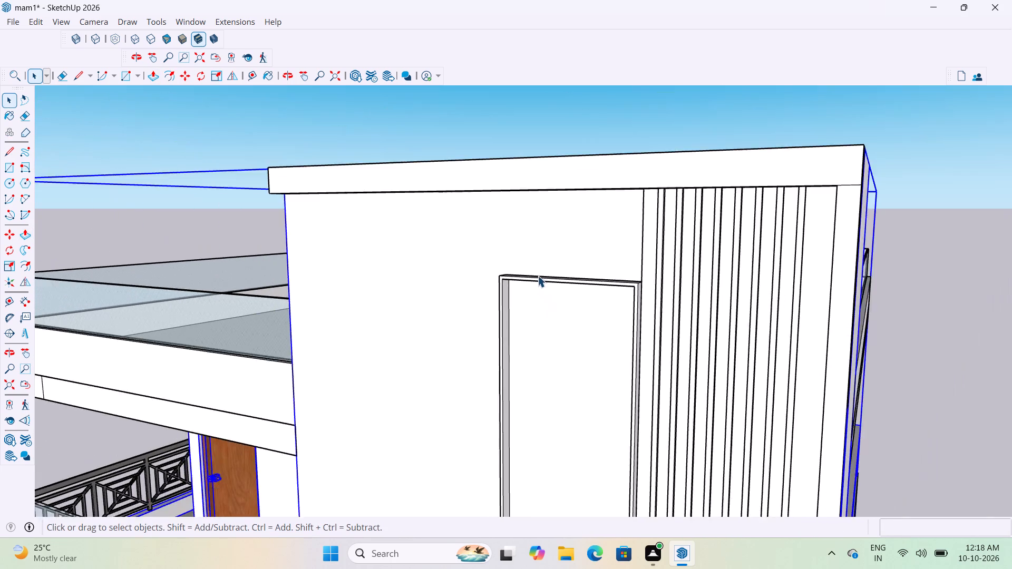
scroll(538, 276, "down", 11)
left_click(918, 257)
scroll(557, 398, "up", 2)
scroll(568, 295, "down", 4)
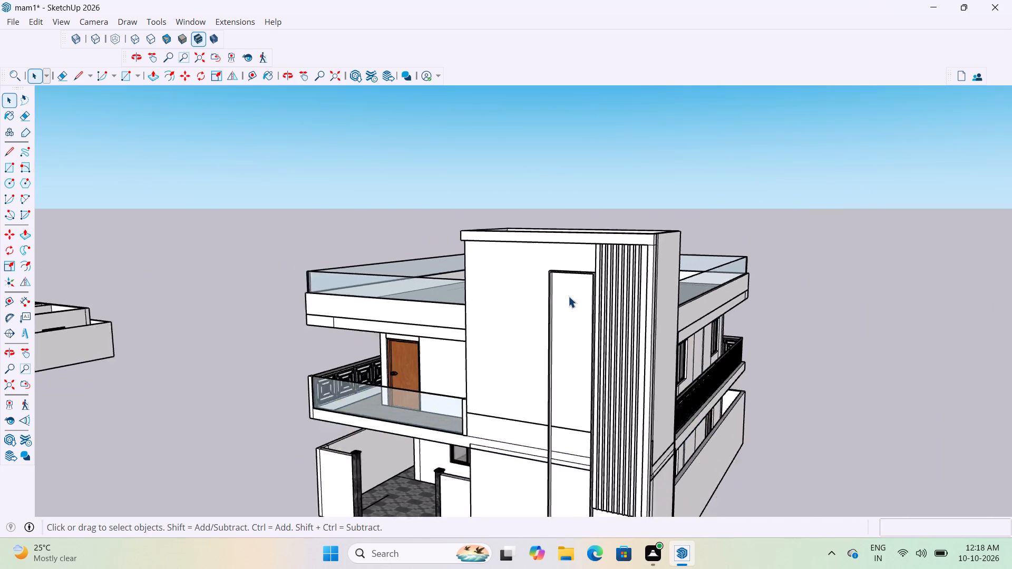
scroll(568, 296, "down", 7)
middle_click_drag(594, 391, 613, 387)
scroll(608, 363, "up", 11)
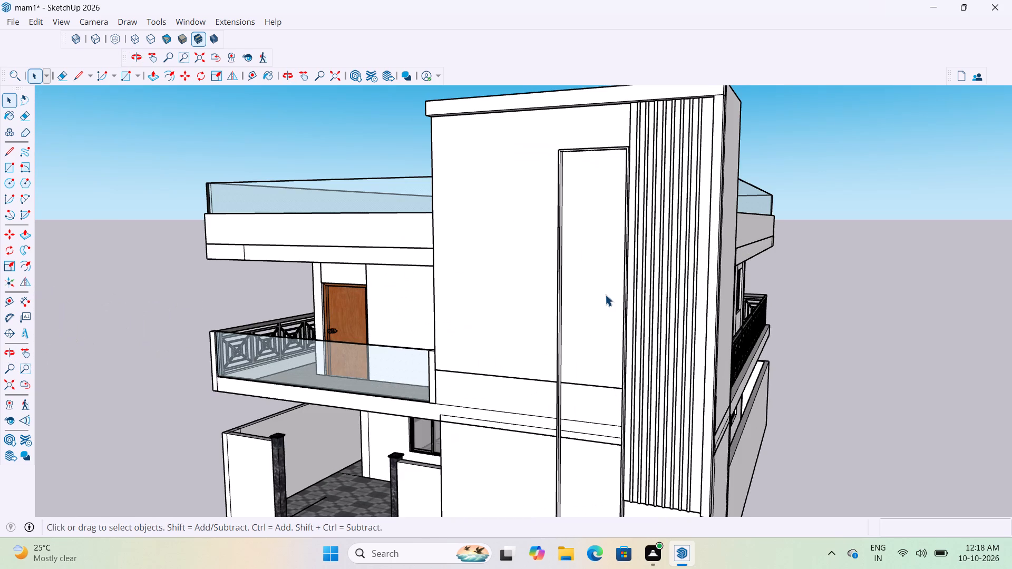
scroll(602, 293, "up", 1)
scroll(549, 224, "down", 11)
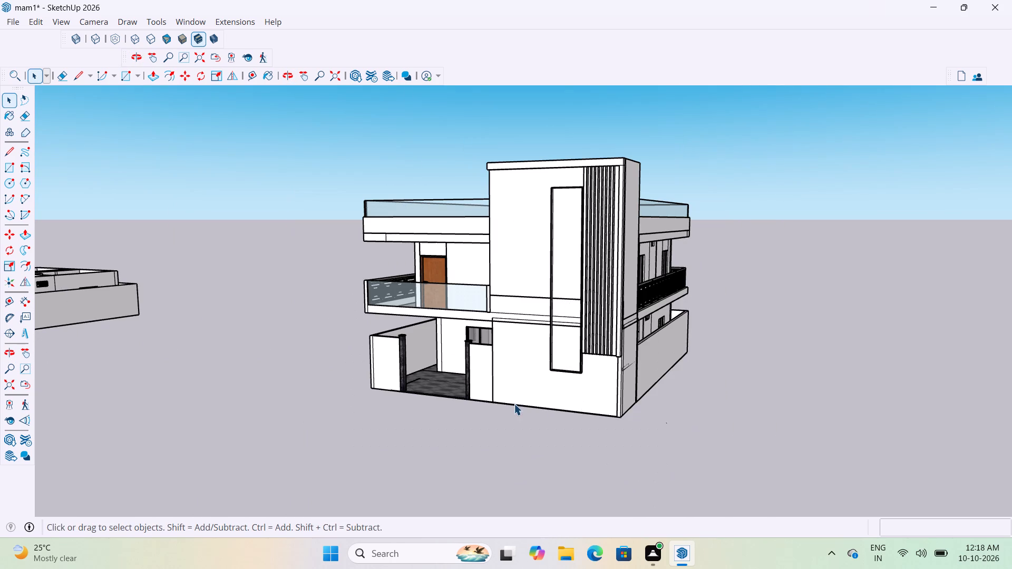
scroll(595, 257, "up", 13)
scroll(552, 213, "down", 5)
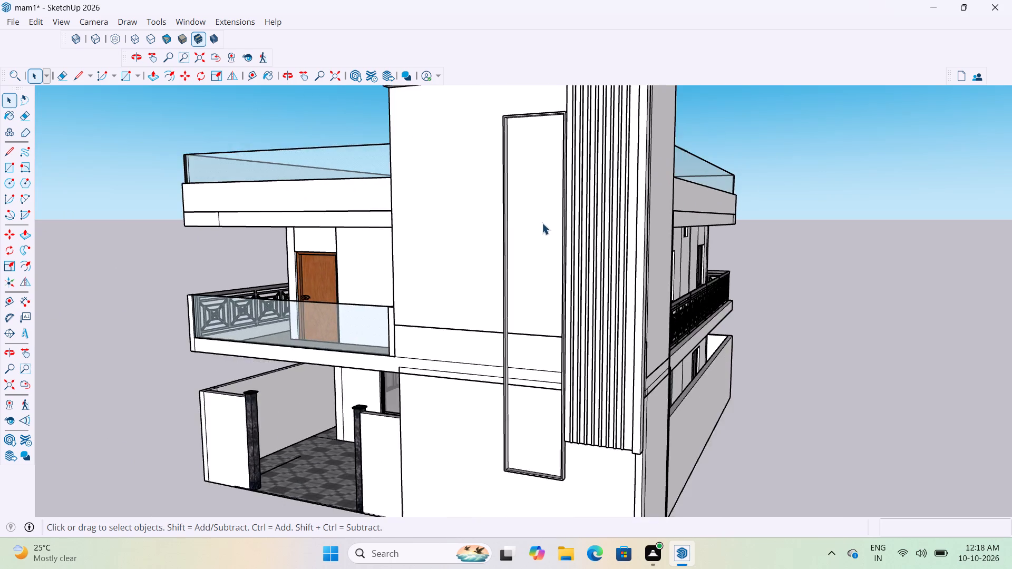
scroll(539, 224, "down", 11)
middle_click_drag(540, 254, 579, 270)
scroll(618, 225, "up", 6)
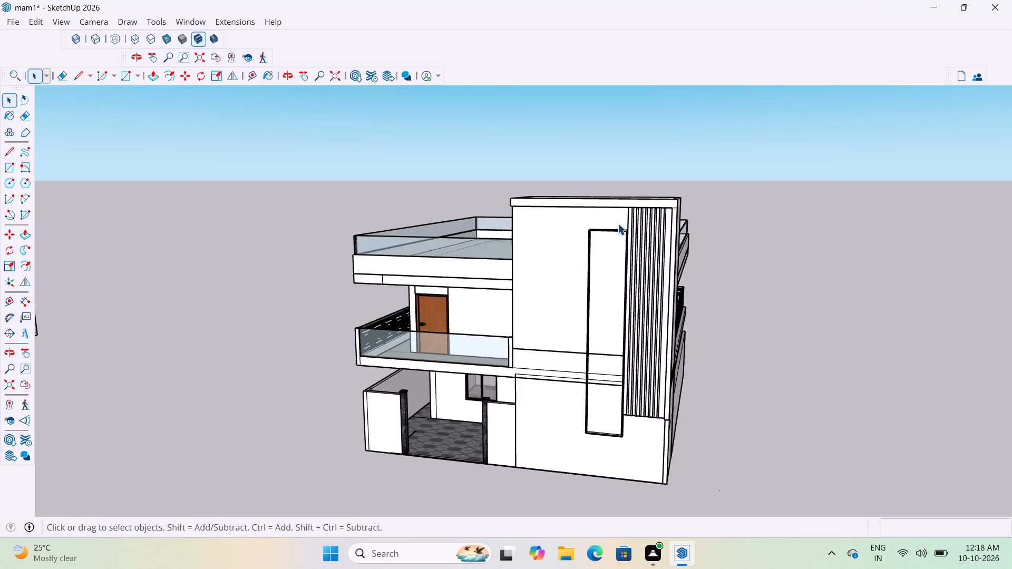
scroll(618, 223, "up", 3)
scroll(599, 234, "down", 5)
scroll(595, 243, "up", 4)
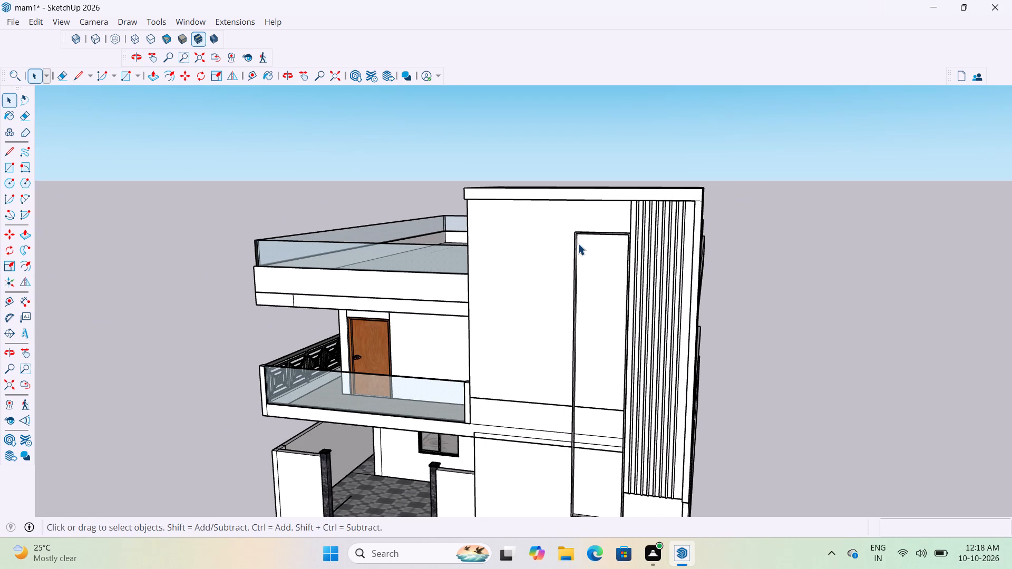
scroll(595, 279, "up", 12)
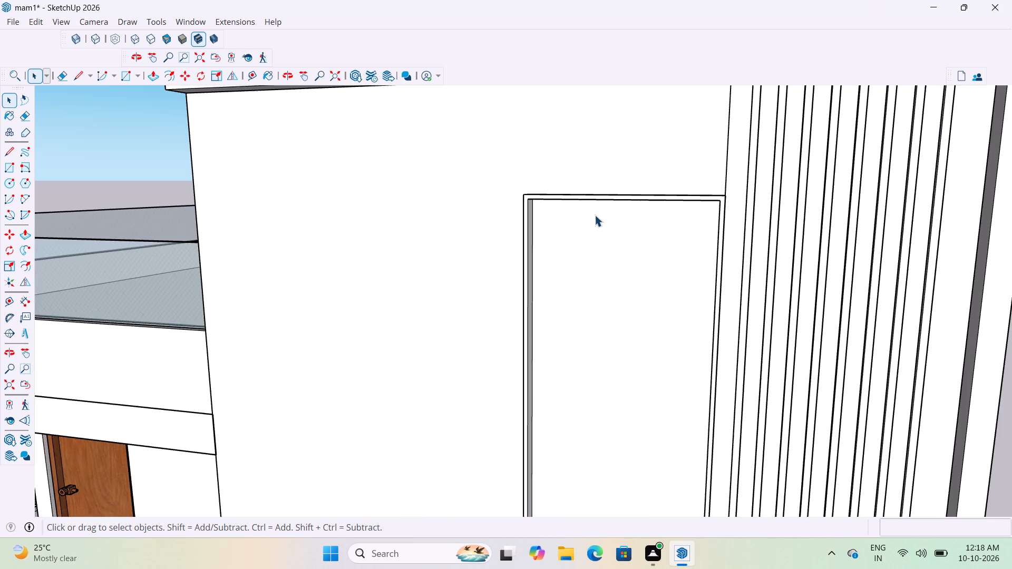
left_click(595, 216)
double_click(593, 221)
left_click(585, 225)
scroll(537, 246, "down", 8)
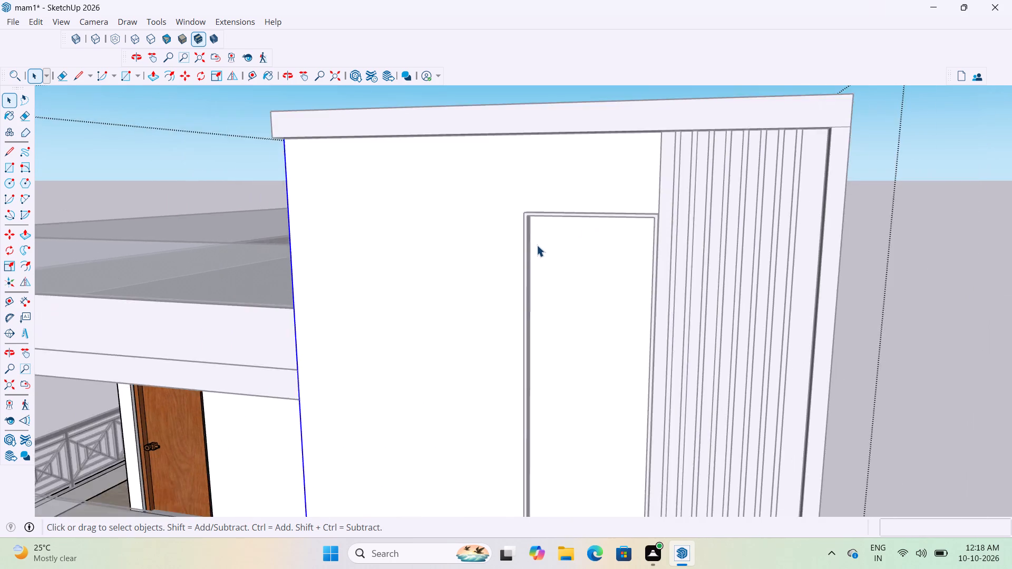
scroll(537, 245, "down", 4)
left_click(806, 265)
Undo the earlier edits back to the point where the tower panel still has its own face within the border.
key("ctrl+z")
key("ctrl+z")
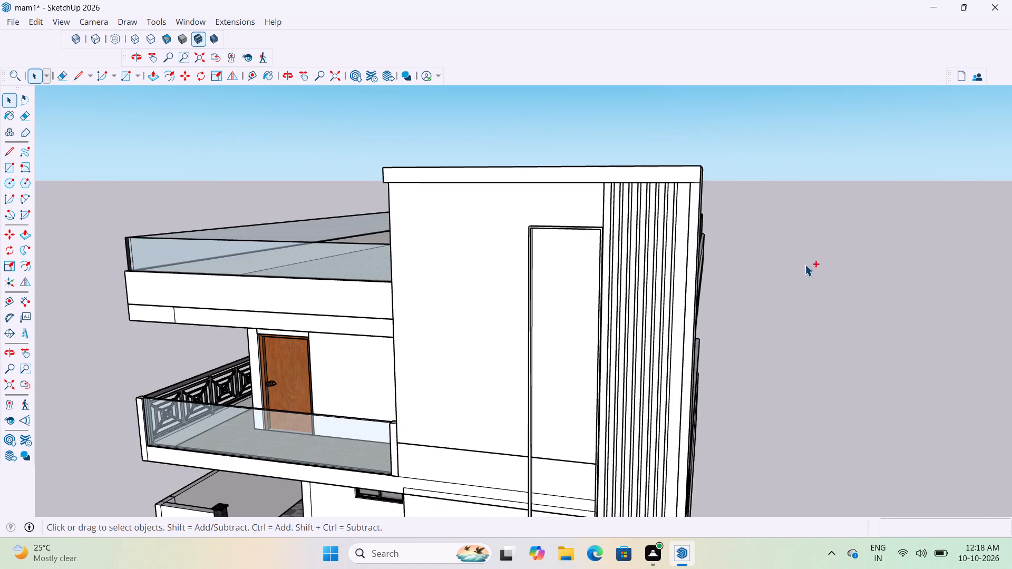
key("ctrl+z")
key("ctrl+z")
key("ctrl+z")
key("ctrl+z")
key("ctrl+z")
key("ctrl+z")
key("ctrl+z")
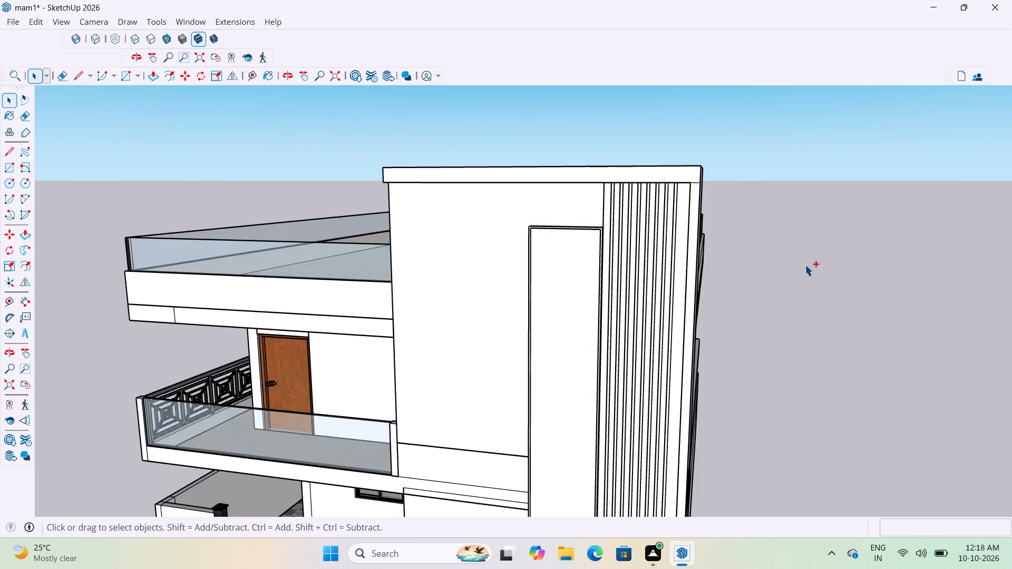
key("ctrl+z")
key("ctrl+z")
key("ctrl+z")
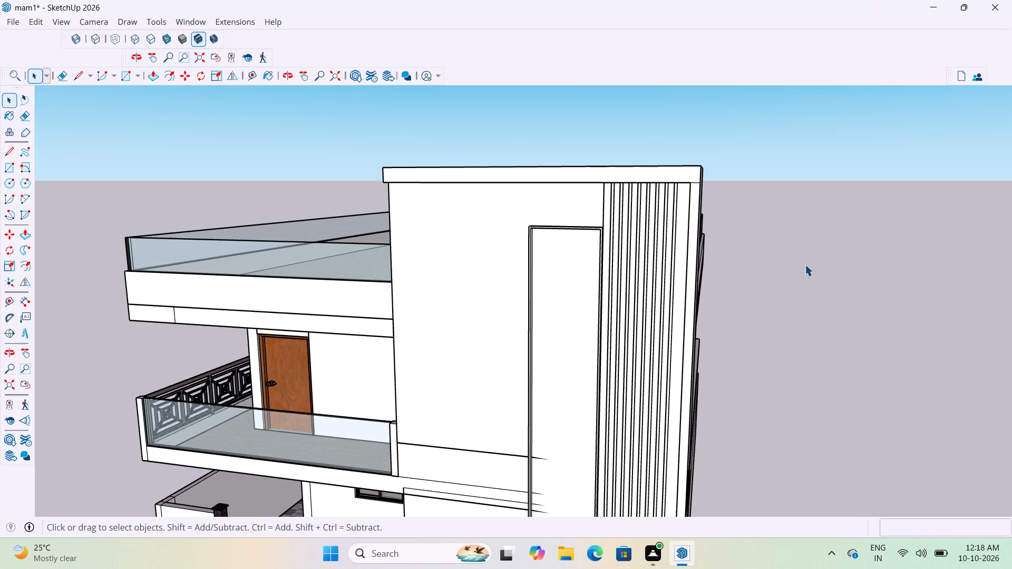
key("ctrl+z")
left_click(790, 258)
Inside the tower panel group, pull the face within the border outward about 2 1/2", and leave the group.
scroll(543, 300, "up", 2)
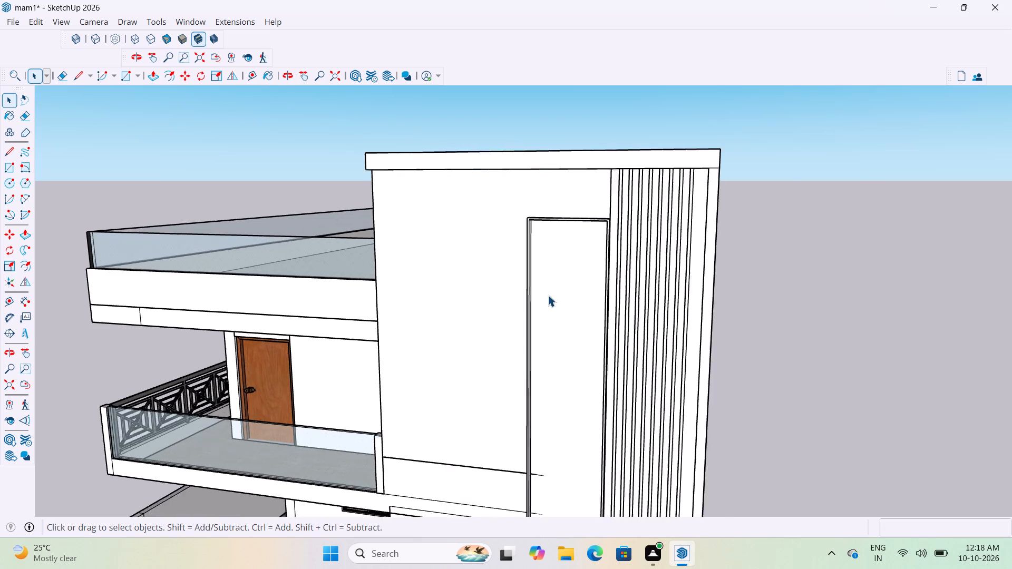
scroll(548, 295, "up", 2)
double_click(553, 278)
left_click(559, 253)
scroll(568, 225, "down", 5)
scroll(578, 242, "up", 8)
middle_click_drag(591, 215, 567, 122)
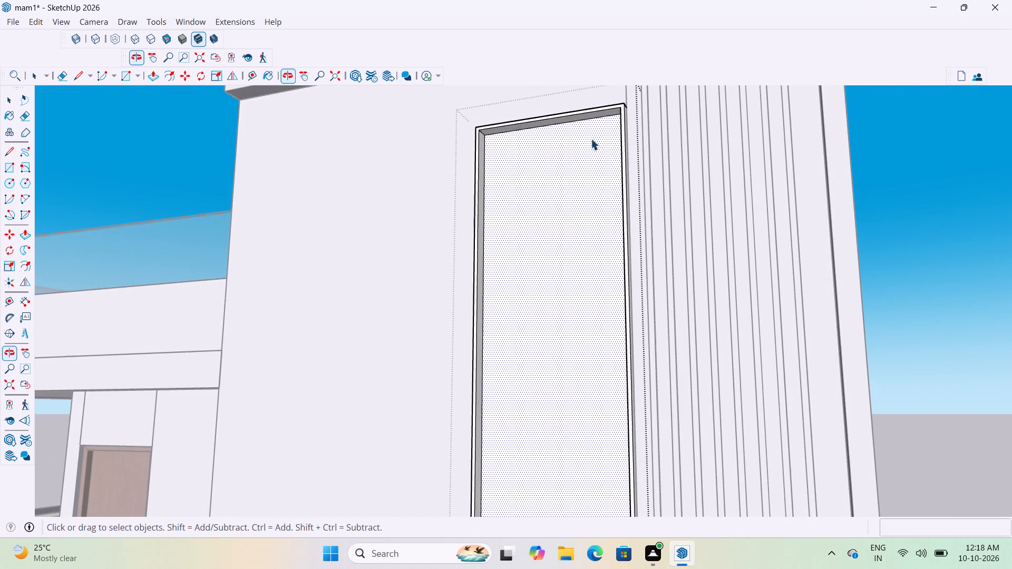
scroll(598, 140, "up", 3)
key("p")
left_click(609, 163)
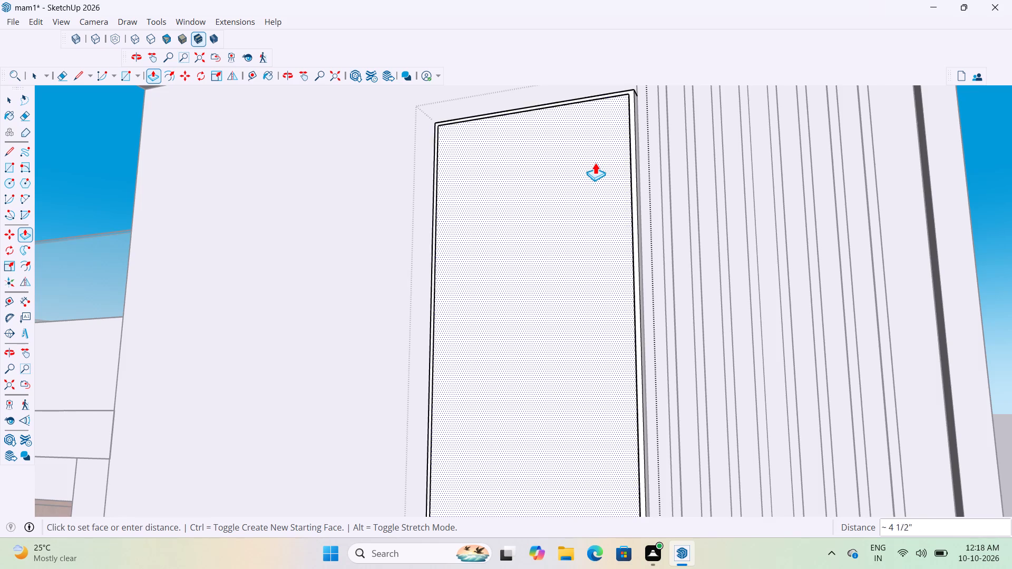
scroll(587, 160, "up", 4)
scroll(588, 158, "down", 5)
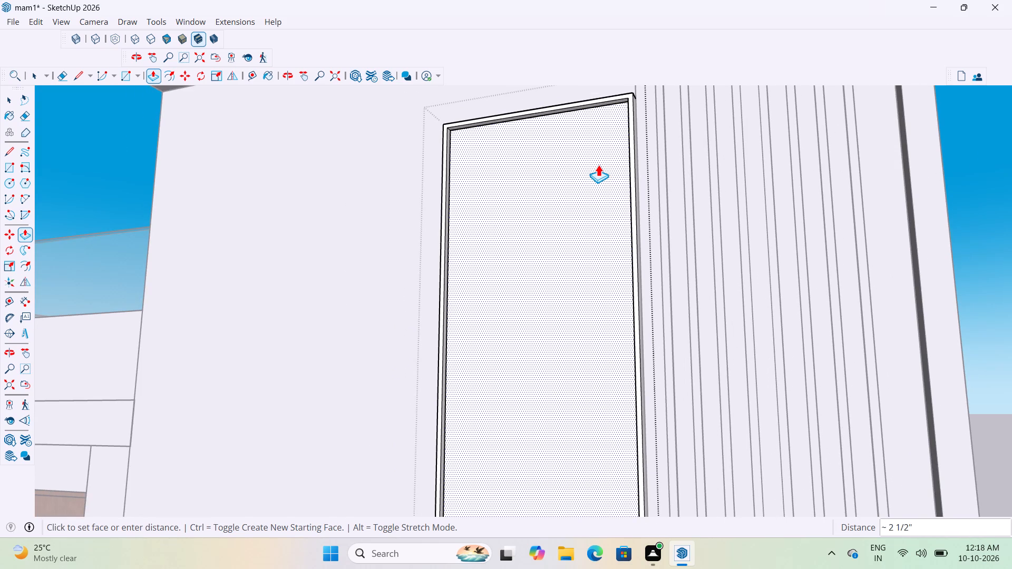
left_click(598, 164)
scroll(459, 113, "down", 4)
scroll(492, 163, "down", 6)
key("space")
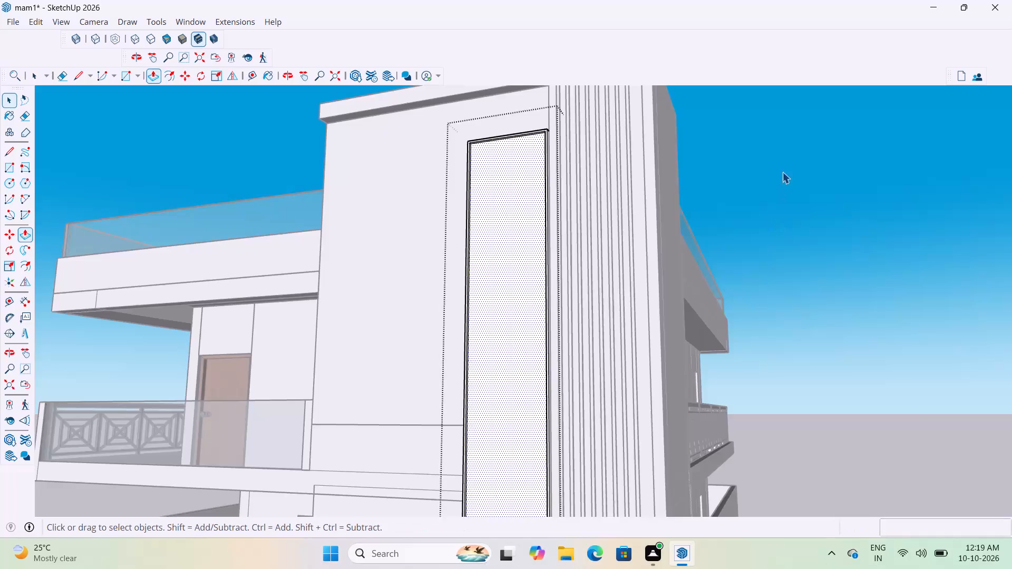
left_click(782, 164)
Reopen the panel group and copy the inner face's left vertical edge about 1' 8 13/16" across to the face's middle.
middle_click_drag(485, 218, 679, 348)
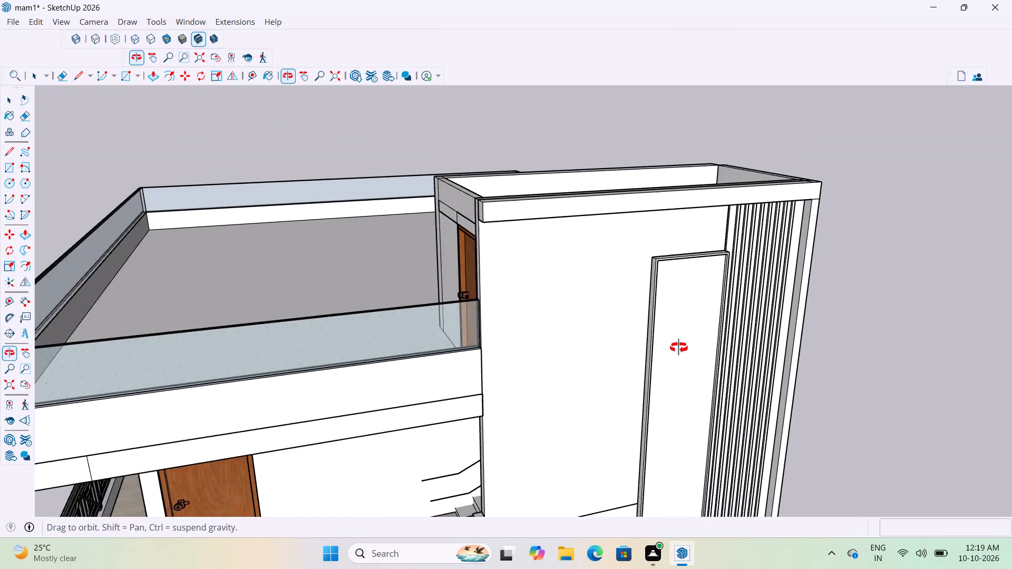
middle_click_drag(679, 348, 476, 301)
scroll(459, 264, "up", 7)
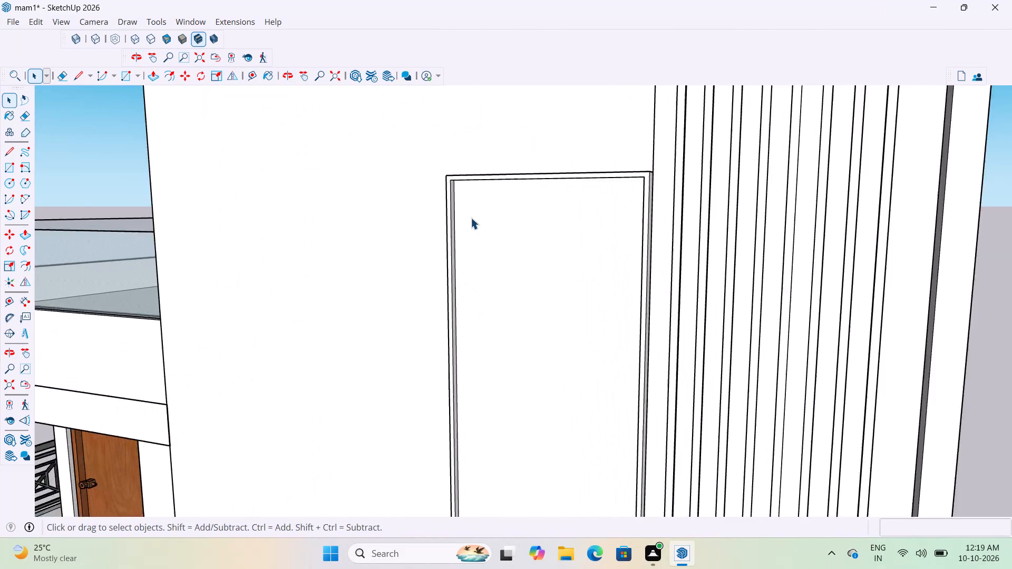
scroll(471, 218, "up", 9)
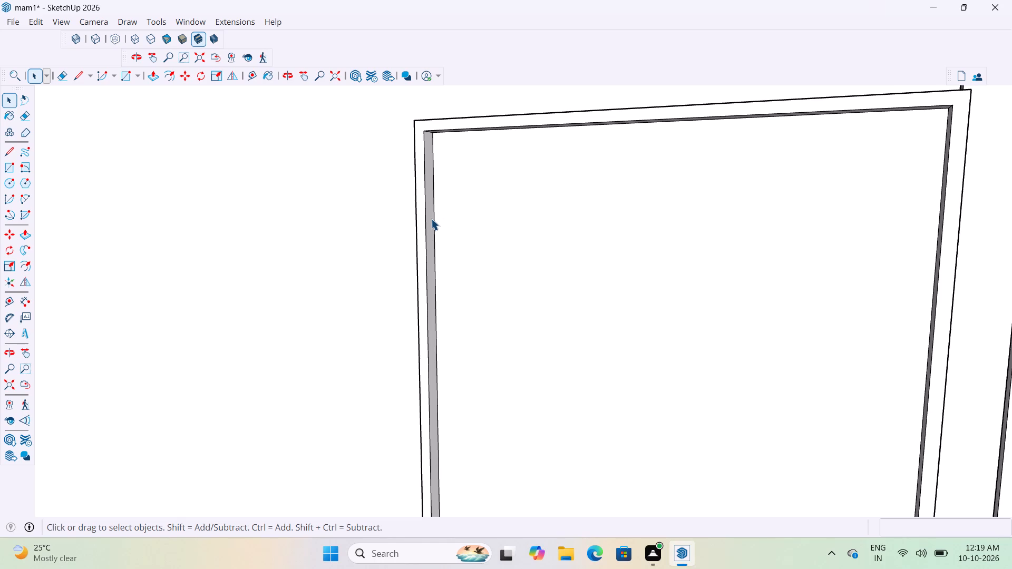
scroll(431, 218, "down", 4)
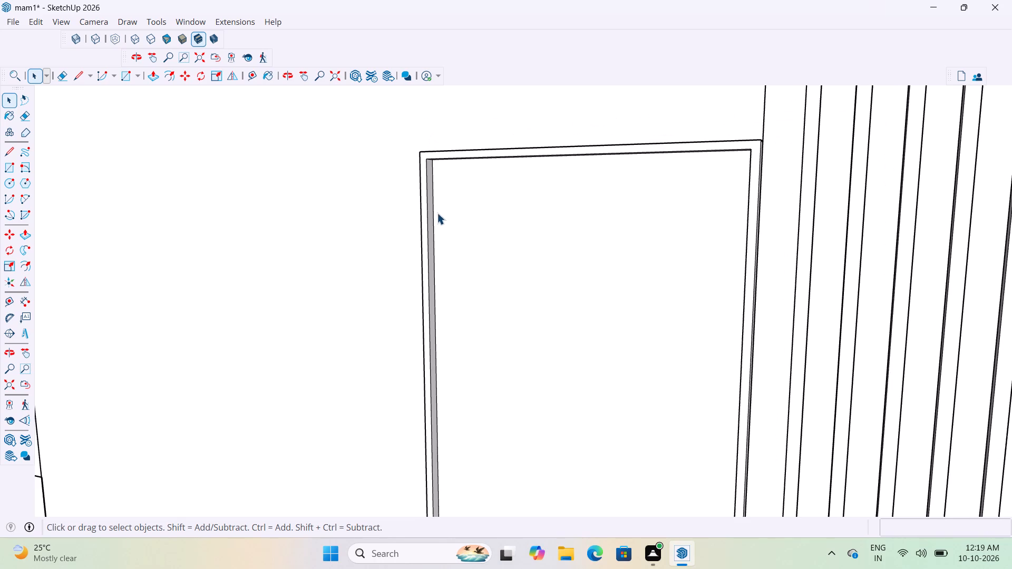
left_click(433, 216)
double_click(433, 215)
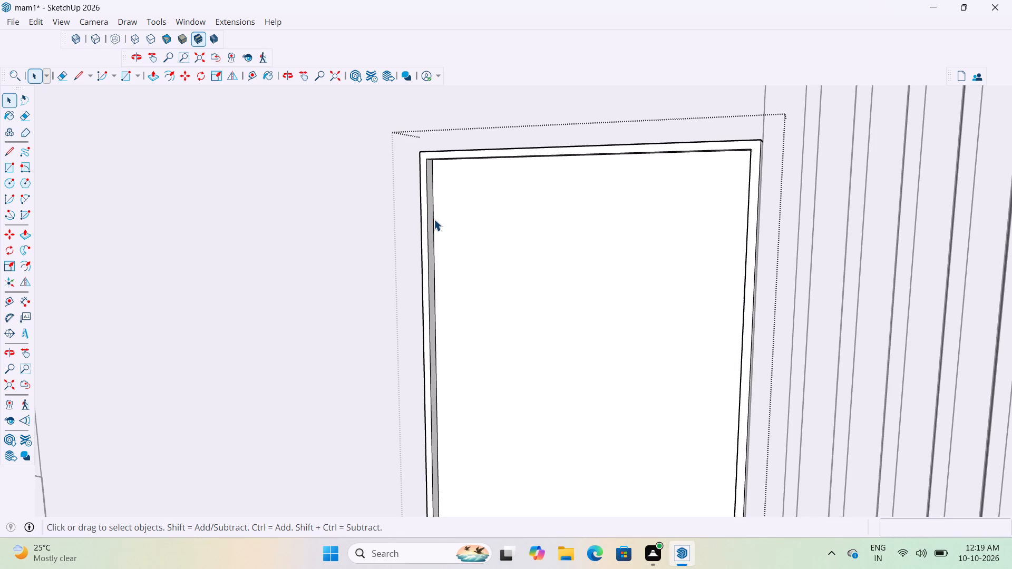
left_click(434, 218)
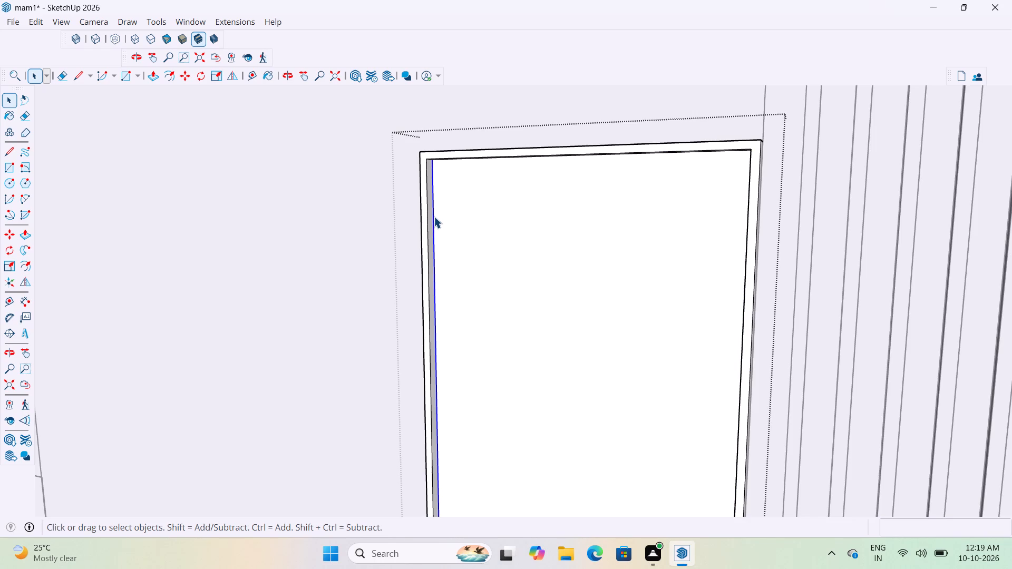
key("m")
scroll(434, 167, "up", 4)
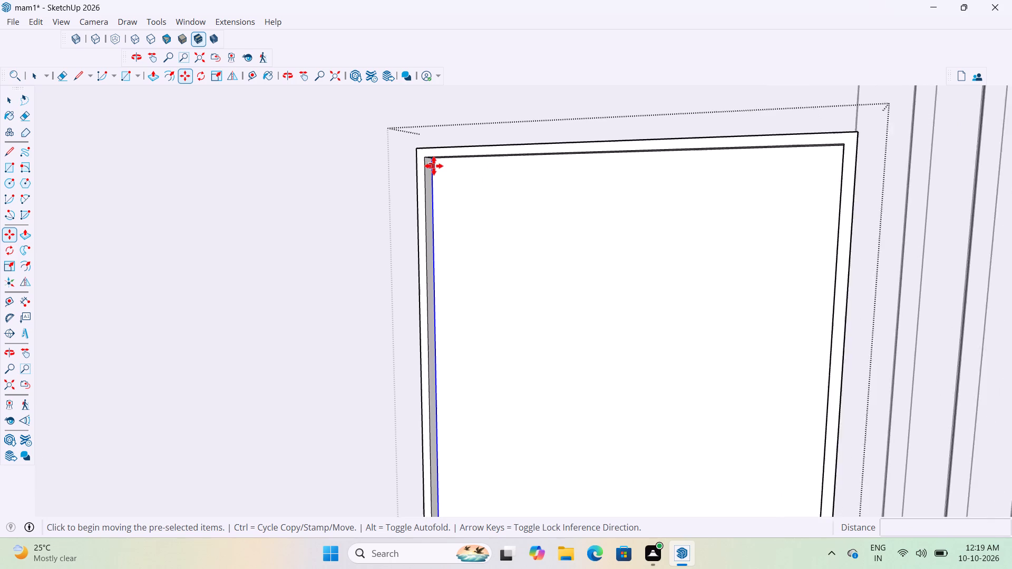
scroll(434, 166, "up", 14)
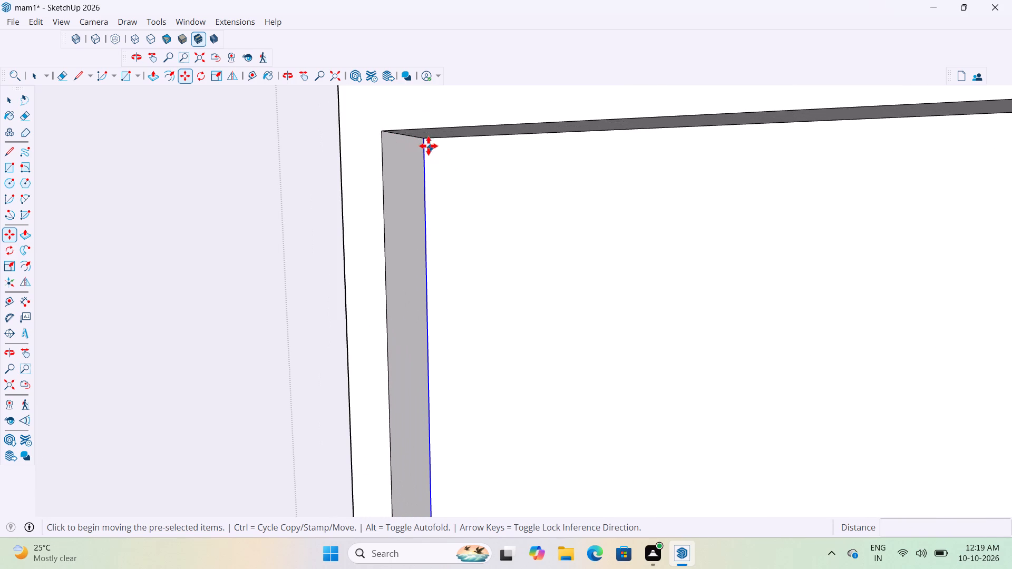
left_click(426, 140)
scroll(522, 140, "down", 16)
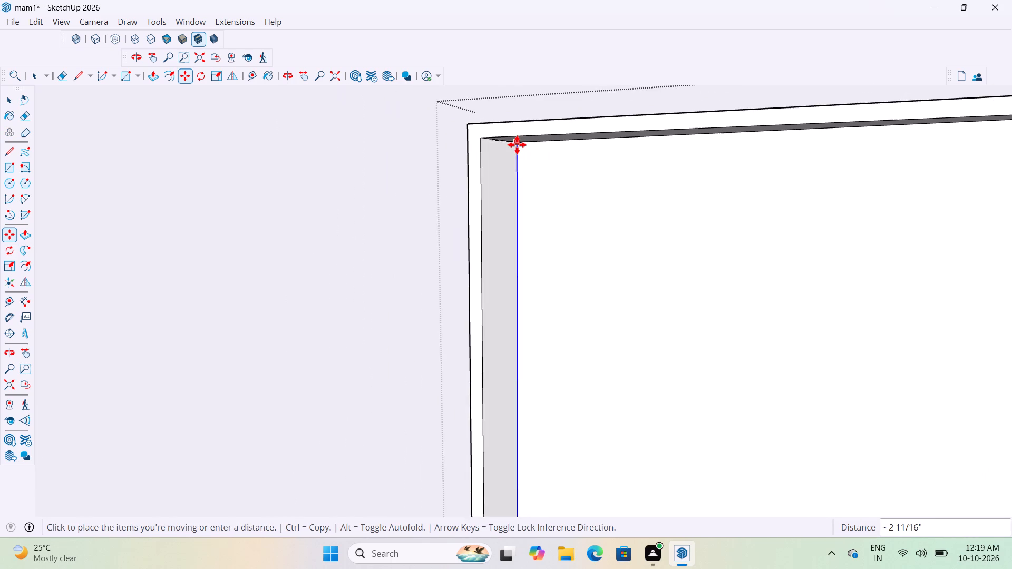
scroll(517, 144, "down", 16)
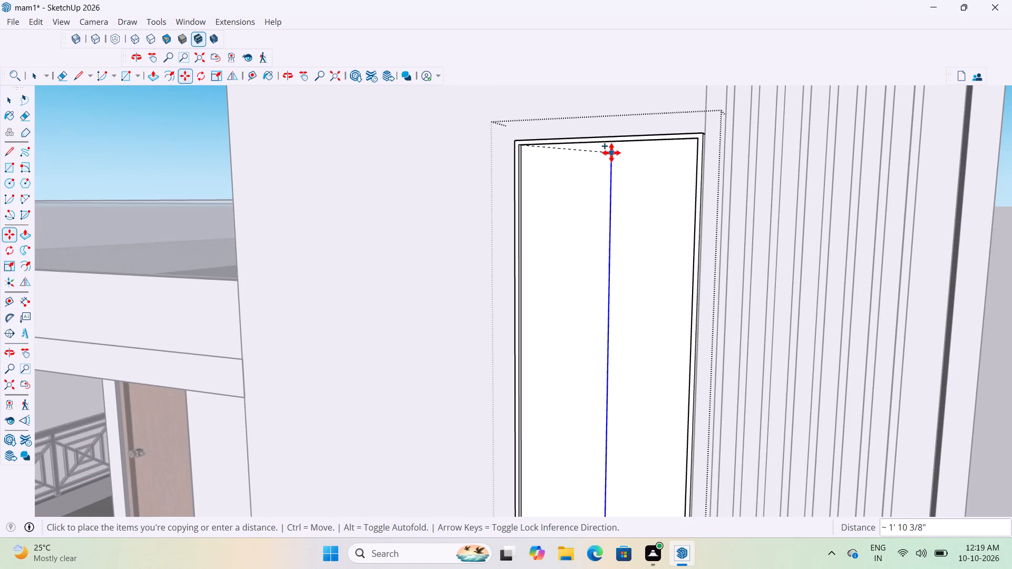
scroll(611, 152, "up", 8)
middle_click_drag(608, 148, 672, 91)
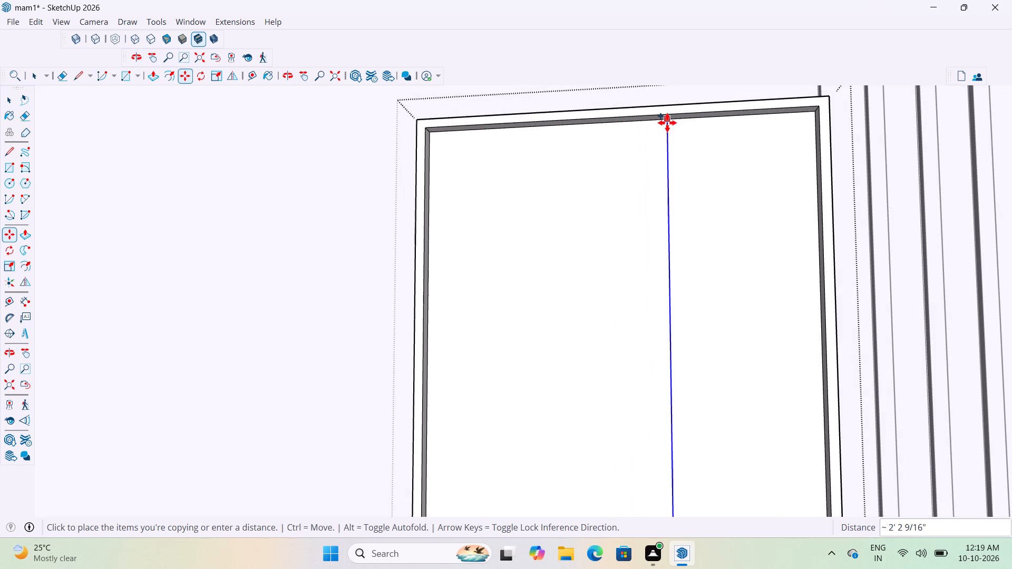
scroll(632, 127, "up", 5)
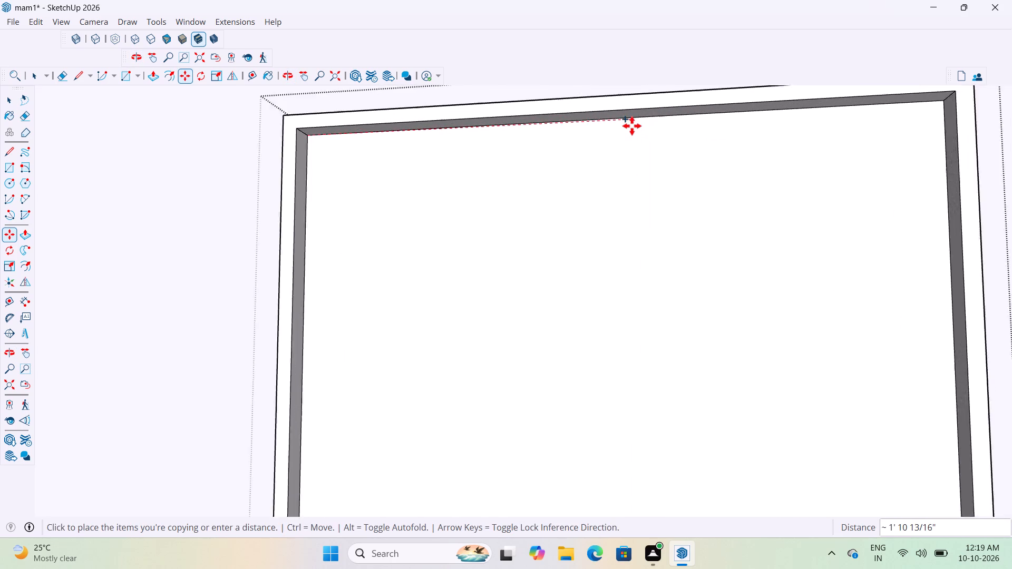
scroll(632, 126, "up", 2)
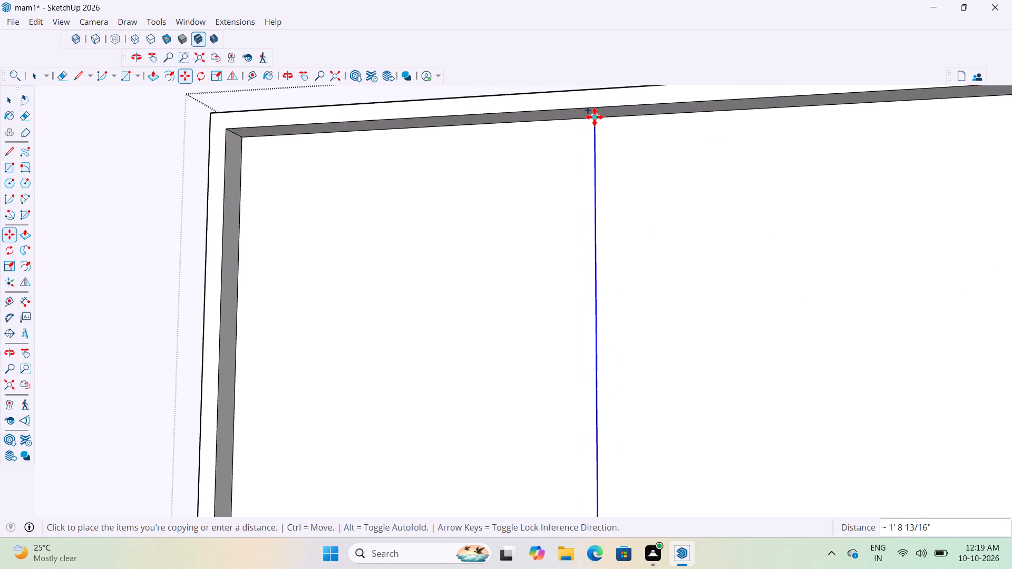
left_click(595, 117)
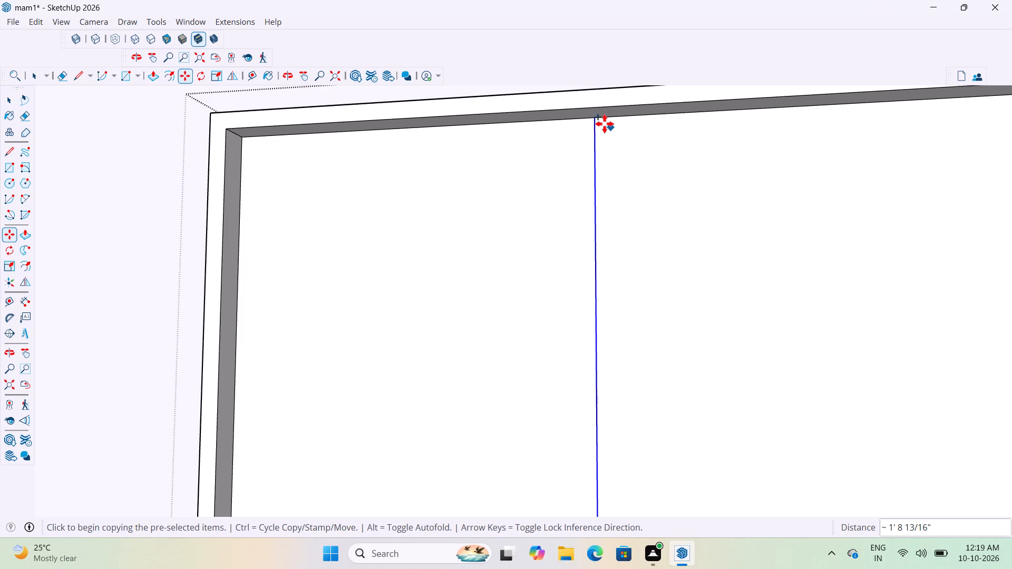
Copy the new centre line 0.2" sideways to form a narrow strip down the panel, and leave the group.
left_click(598, 119)
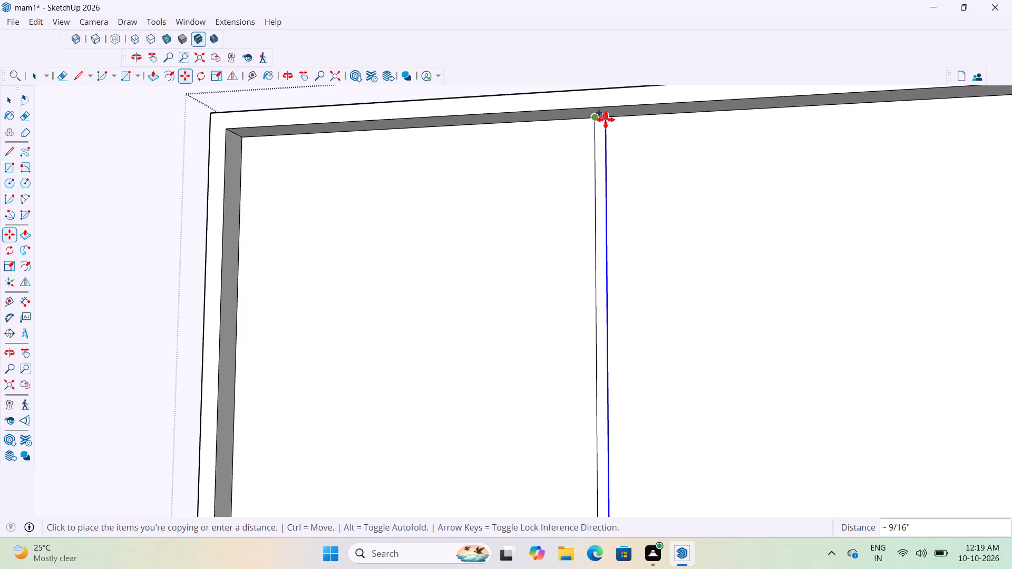
type("0.2\"")
key("Return")
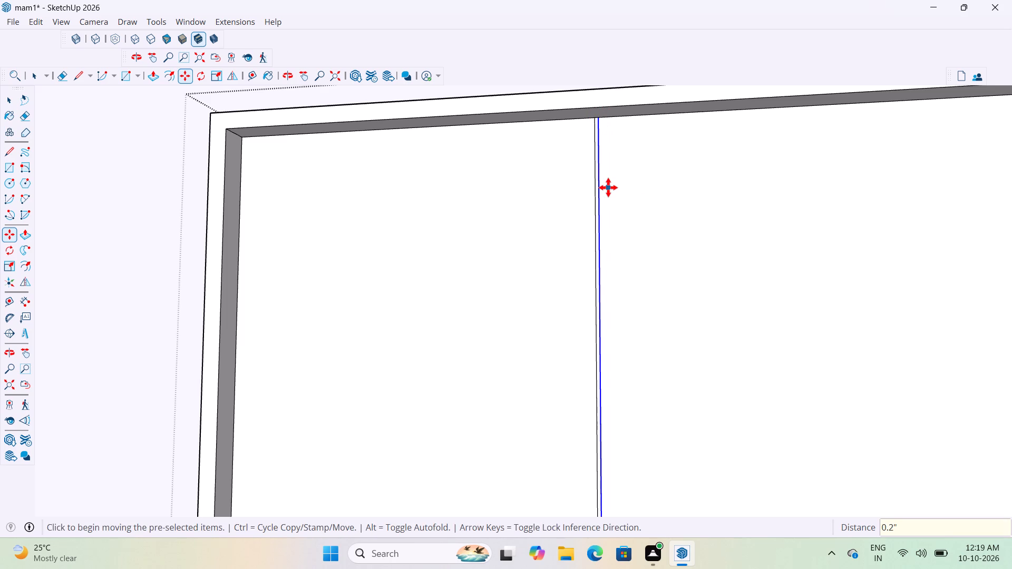
scroll(577, 195, "down", 18)
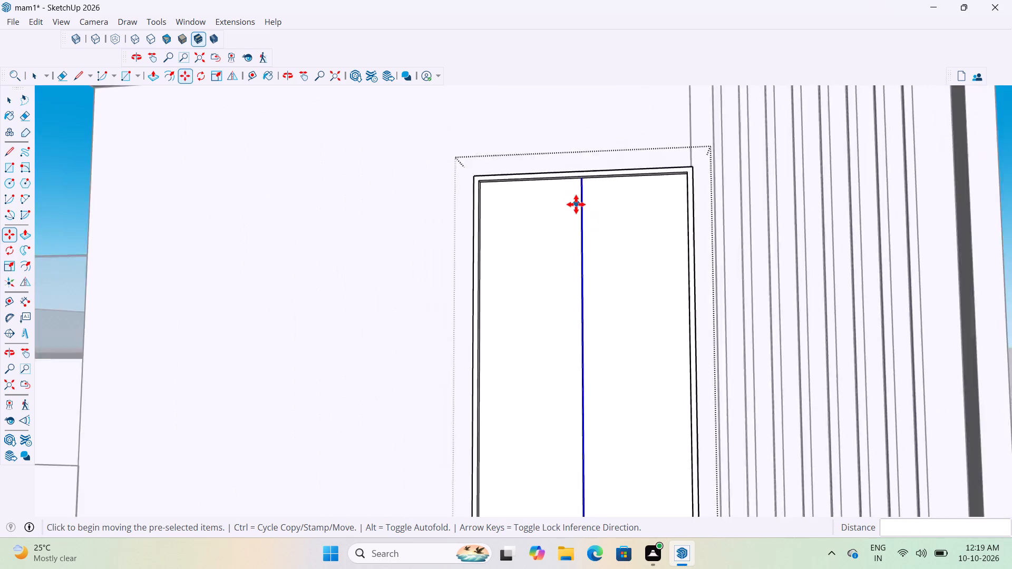
scroll(576, 204, "down", 8)
scroll(576, 204, "up", 20)
scroll(576, 204, "up", 1)
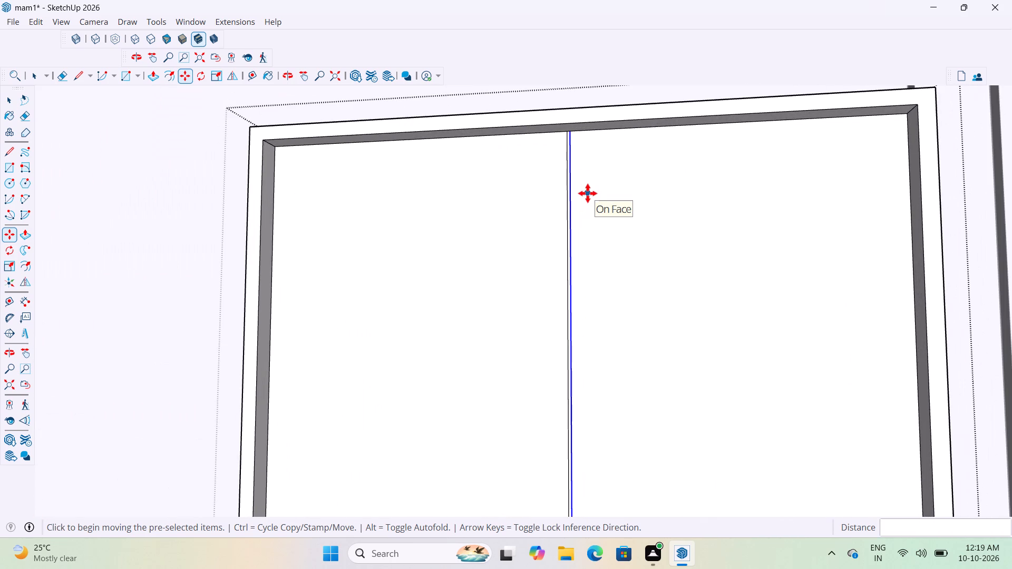
scroll(561, 181, "down", 20)
scroll(561, 181, "down", 3)
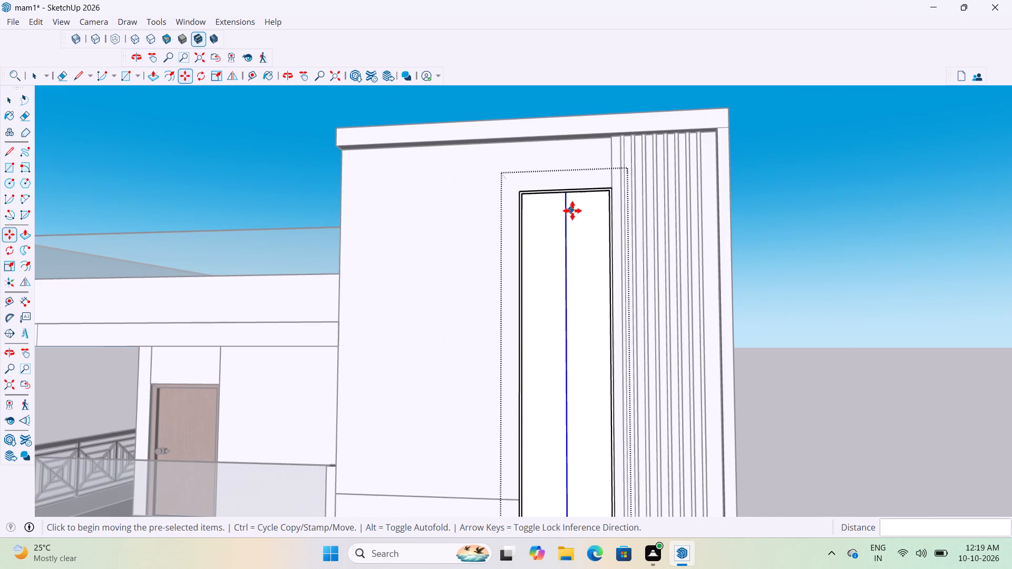
key("space")
left_click(819, 204)
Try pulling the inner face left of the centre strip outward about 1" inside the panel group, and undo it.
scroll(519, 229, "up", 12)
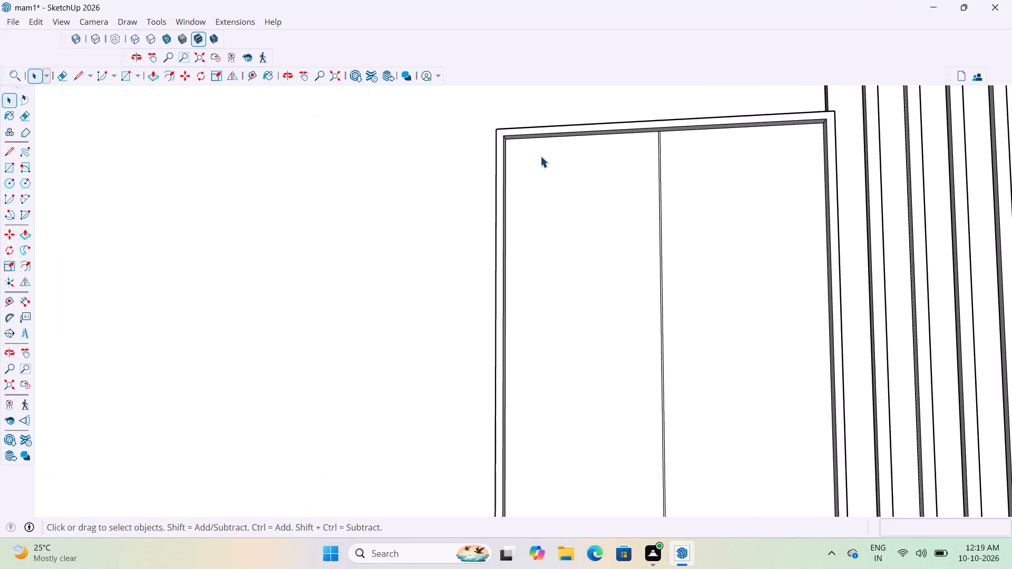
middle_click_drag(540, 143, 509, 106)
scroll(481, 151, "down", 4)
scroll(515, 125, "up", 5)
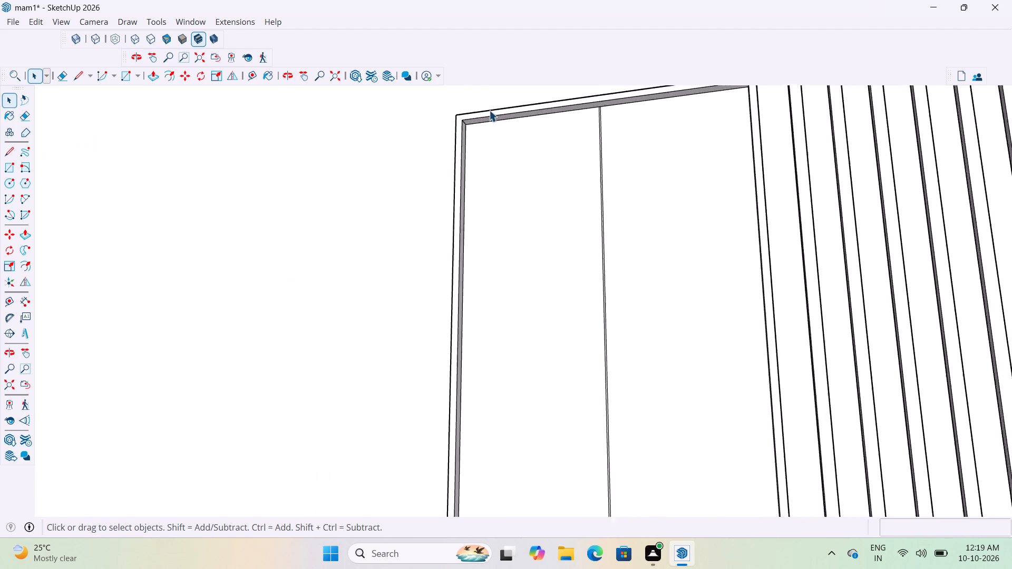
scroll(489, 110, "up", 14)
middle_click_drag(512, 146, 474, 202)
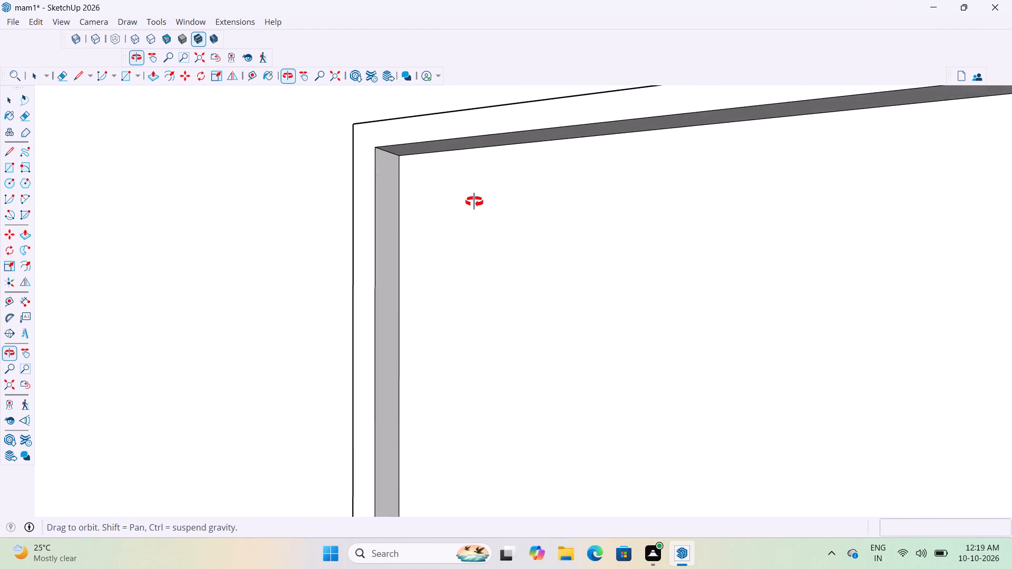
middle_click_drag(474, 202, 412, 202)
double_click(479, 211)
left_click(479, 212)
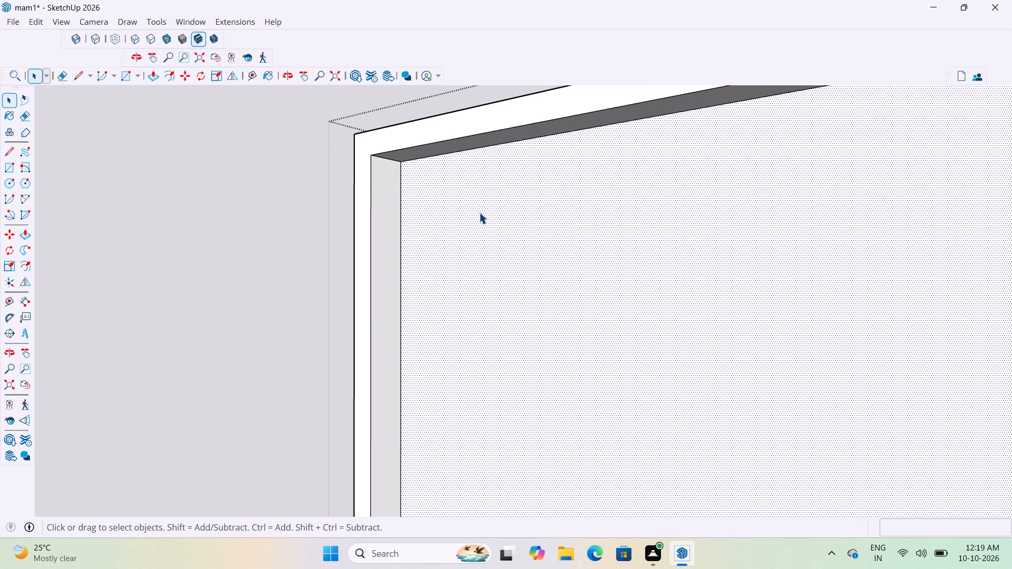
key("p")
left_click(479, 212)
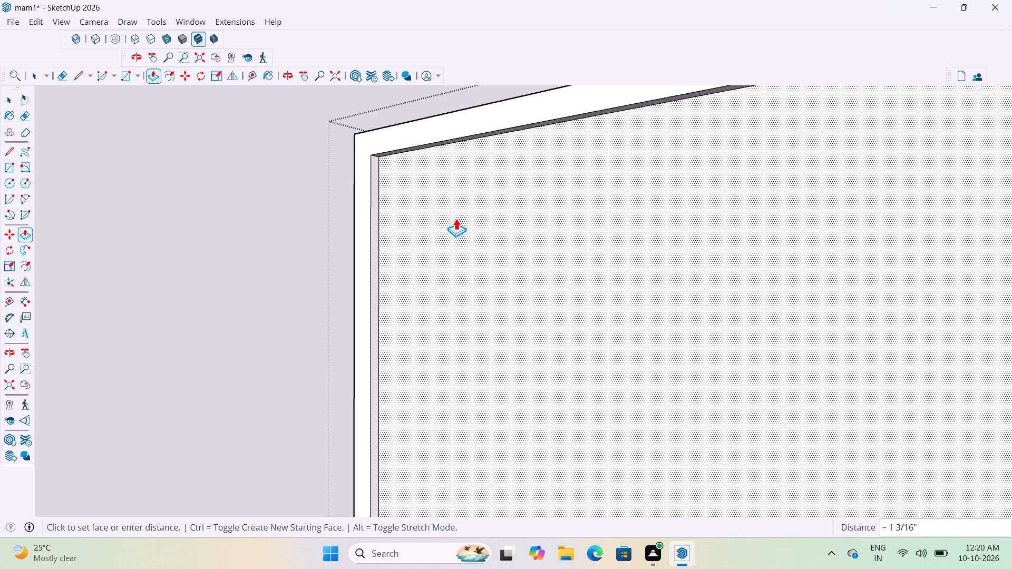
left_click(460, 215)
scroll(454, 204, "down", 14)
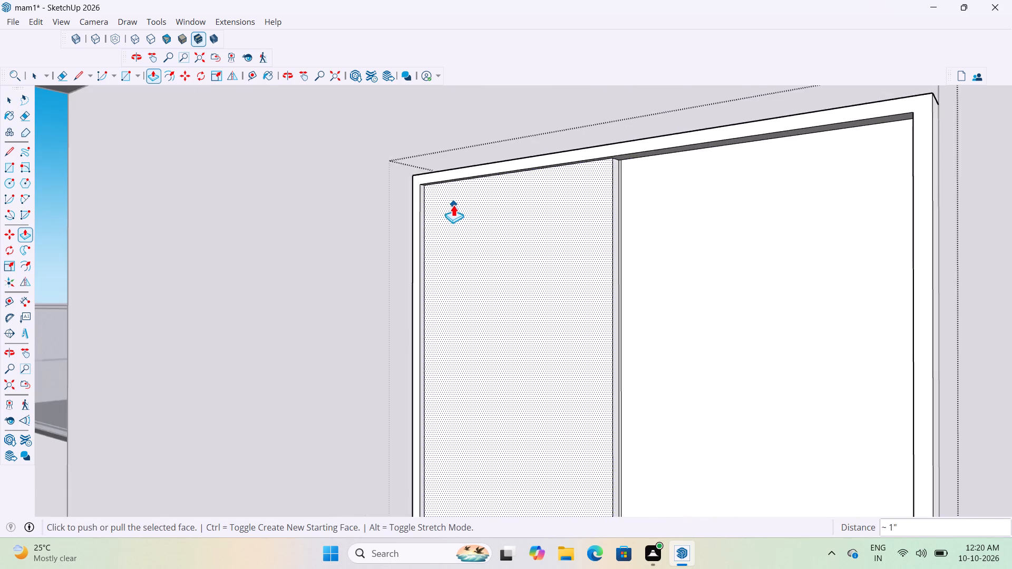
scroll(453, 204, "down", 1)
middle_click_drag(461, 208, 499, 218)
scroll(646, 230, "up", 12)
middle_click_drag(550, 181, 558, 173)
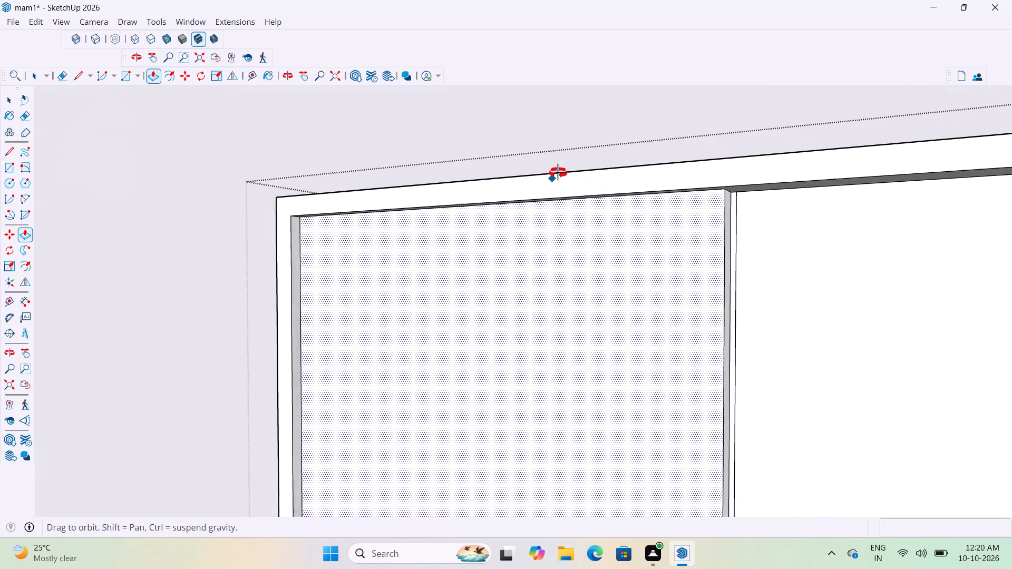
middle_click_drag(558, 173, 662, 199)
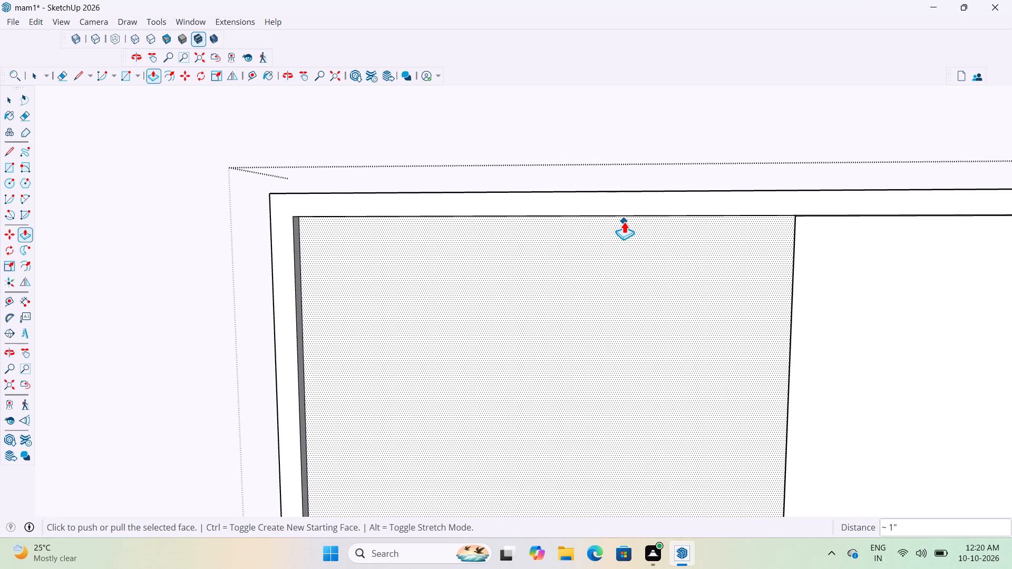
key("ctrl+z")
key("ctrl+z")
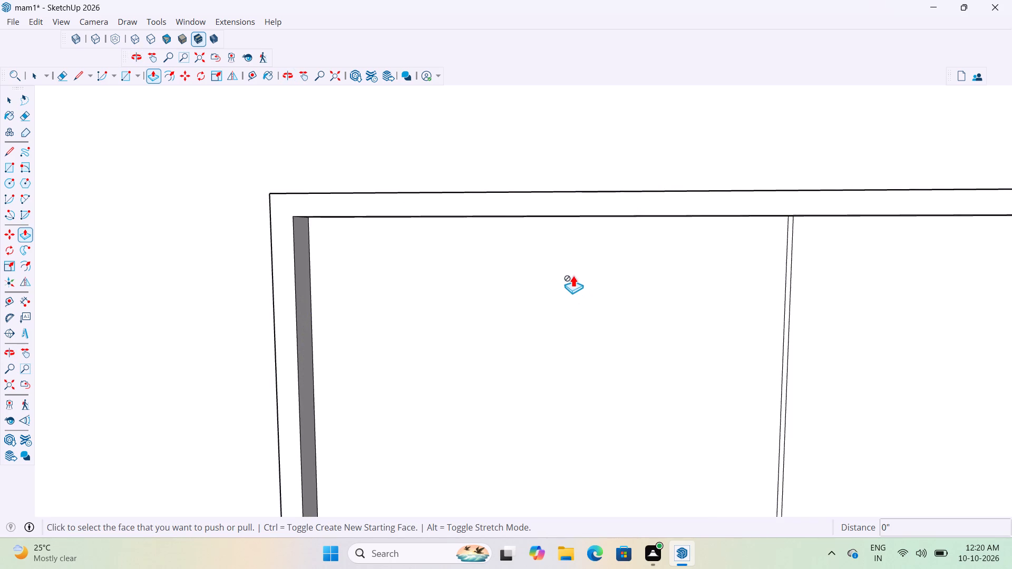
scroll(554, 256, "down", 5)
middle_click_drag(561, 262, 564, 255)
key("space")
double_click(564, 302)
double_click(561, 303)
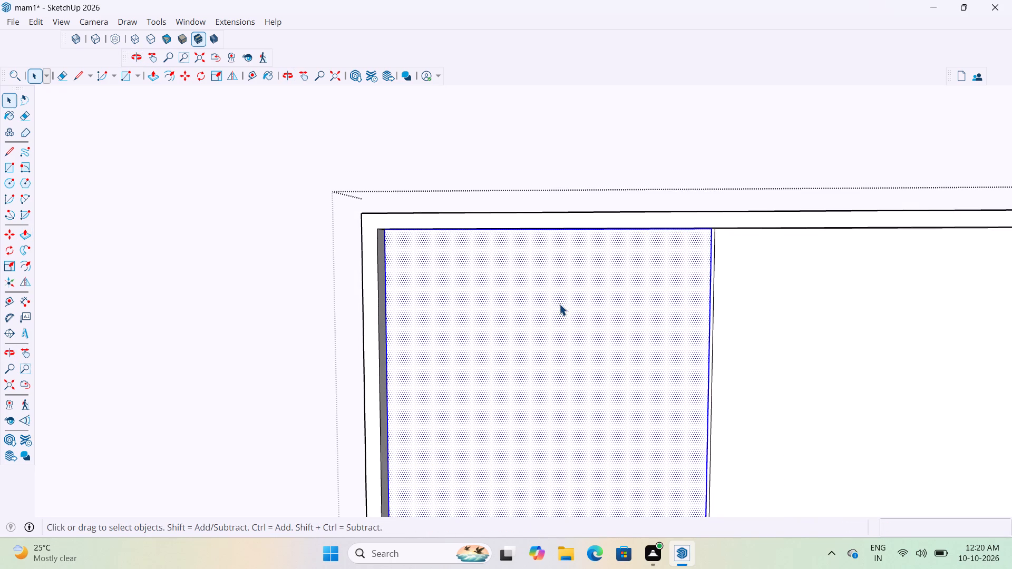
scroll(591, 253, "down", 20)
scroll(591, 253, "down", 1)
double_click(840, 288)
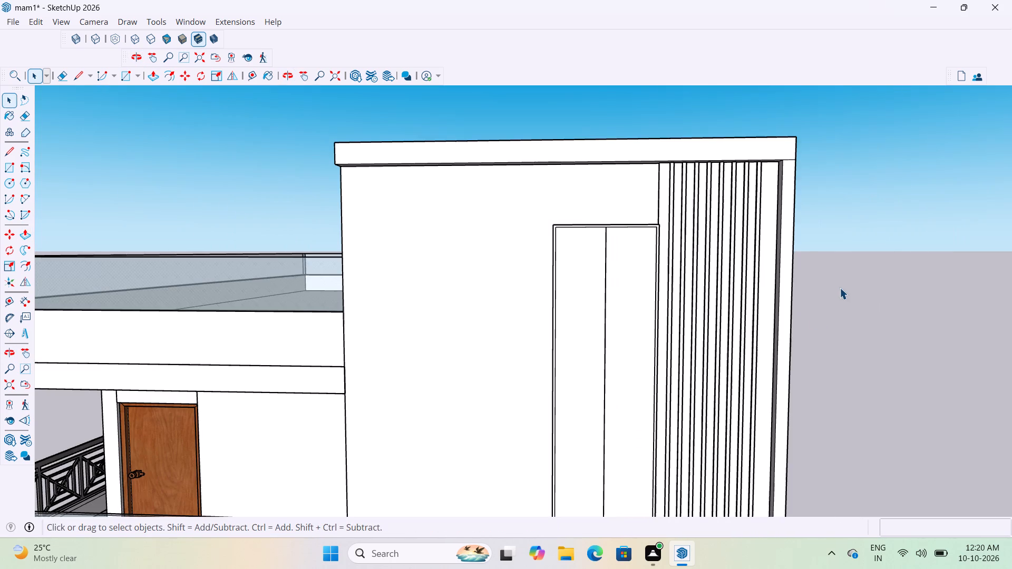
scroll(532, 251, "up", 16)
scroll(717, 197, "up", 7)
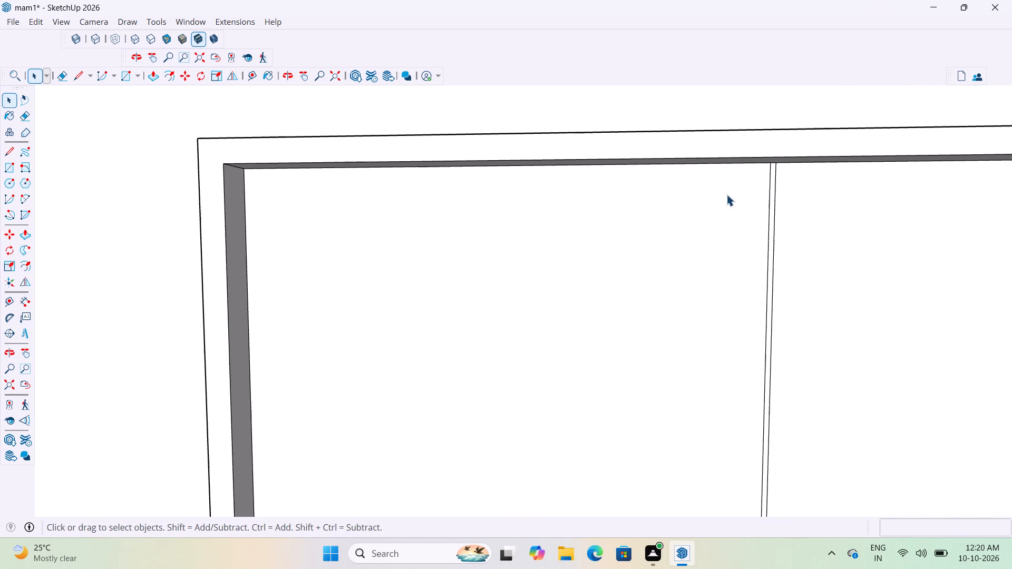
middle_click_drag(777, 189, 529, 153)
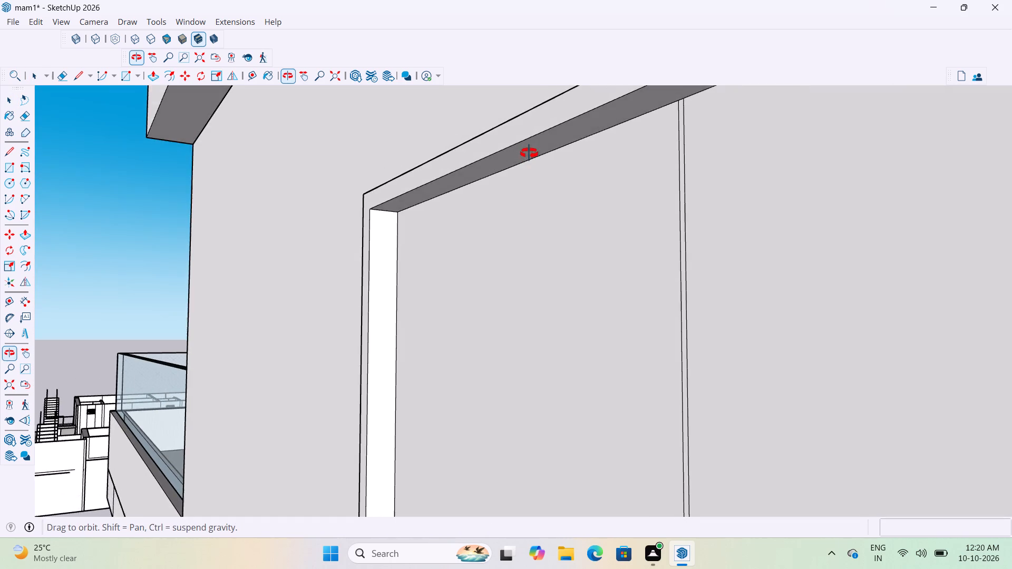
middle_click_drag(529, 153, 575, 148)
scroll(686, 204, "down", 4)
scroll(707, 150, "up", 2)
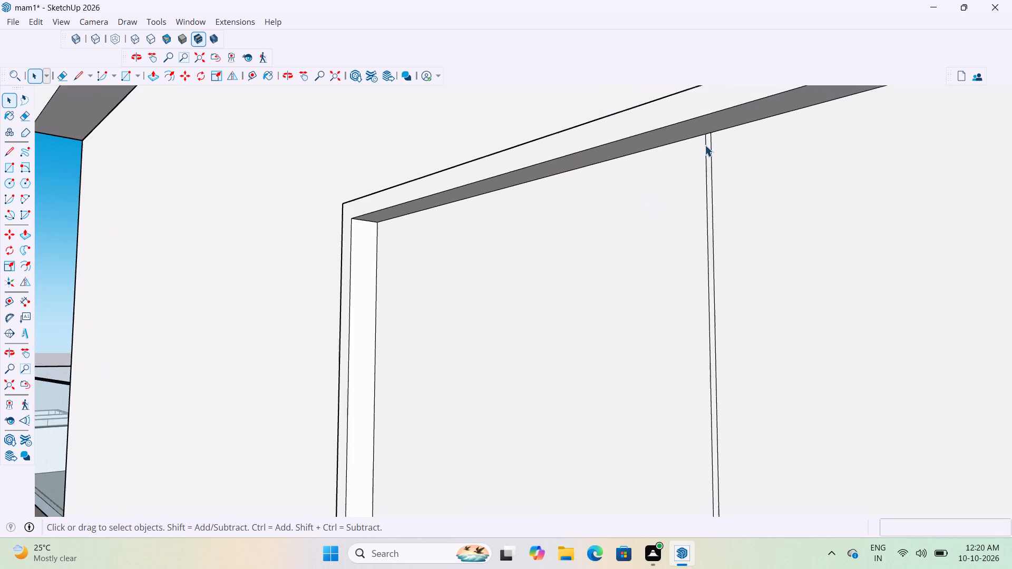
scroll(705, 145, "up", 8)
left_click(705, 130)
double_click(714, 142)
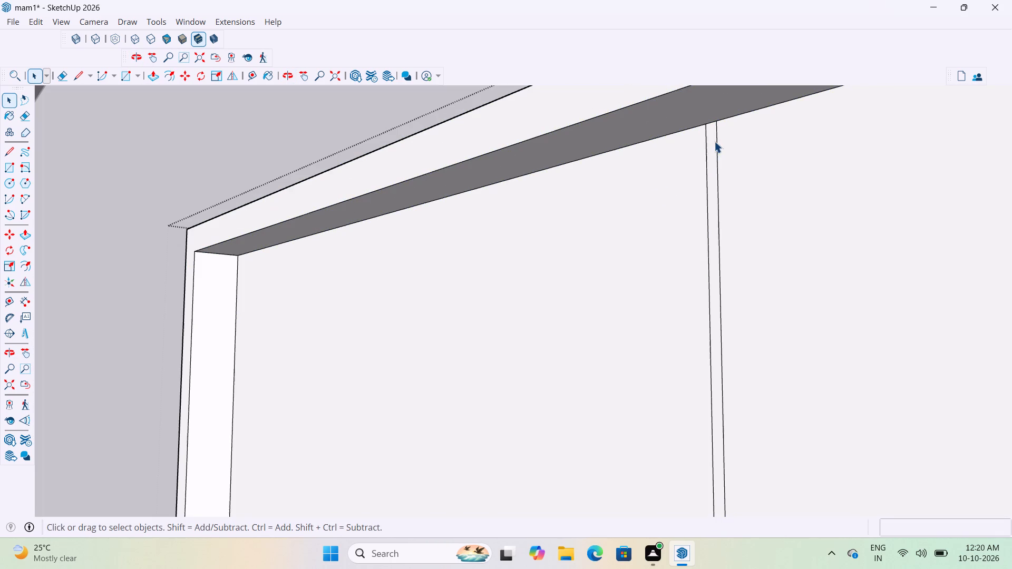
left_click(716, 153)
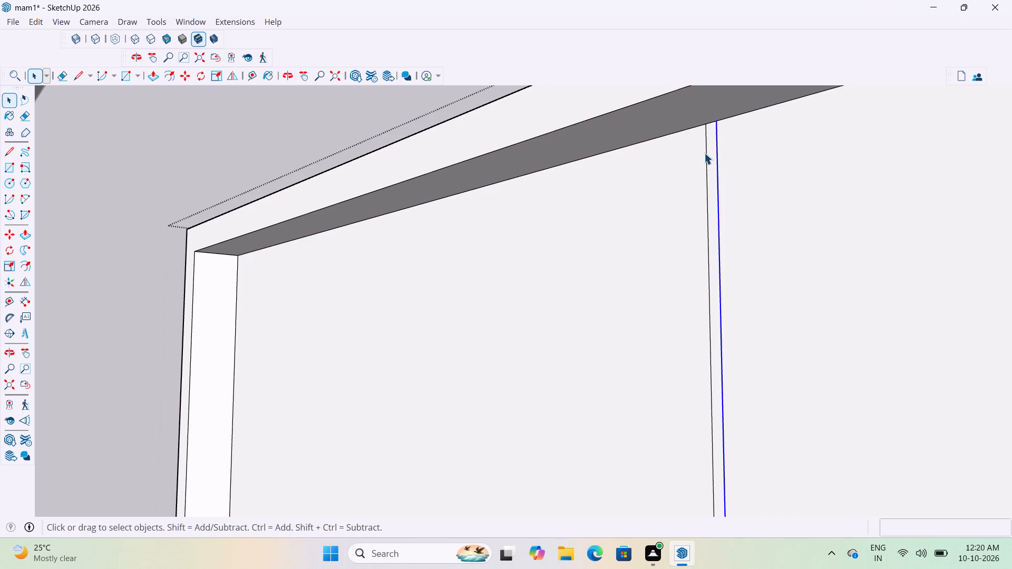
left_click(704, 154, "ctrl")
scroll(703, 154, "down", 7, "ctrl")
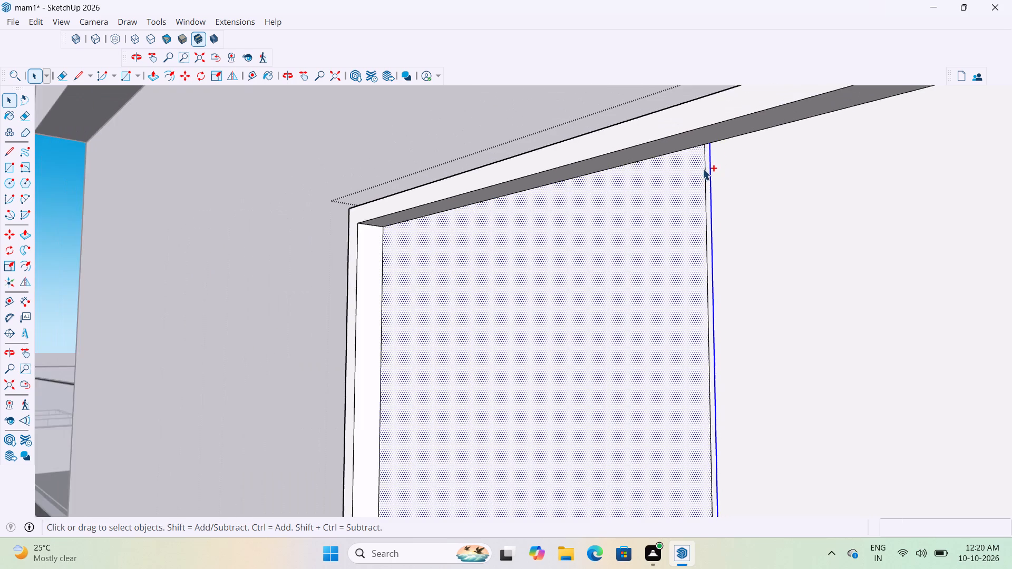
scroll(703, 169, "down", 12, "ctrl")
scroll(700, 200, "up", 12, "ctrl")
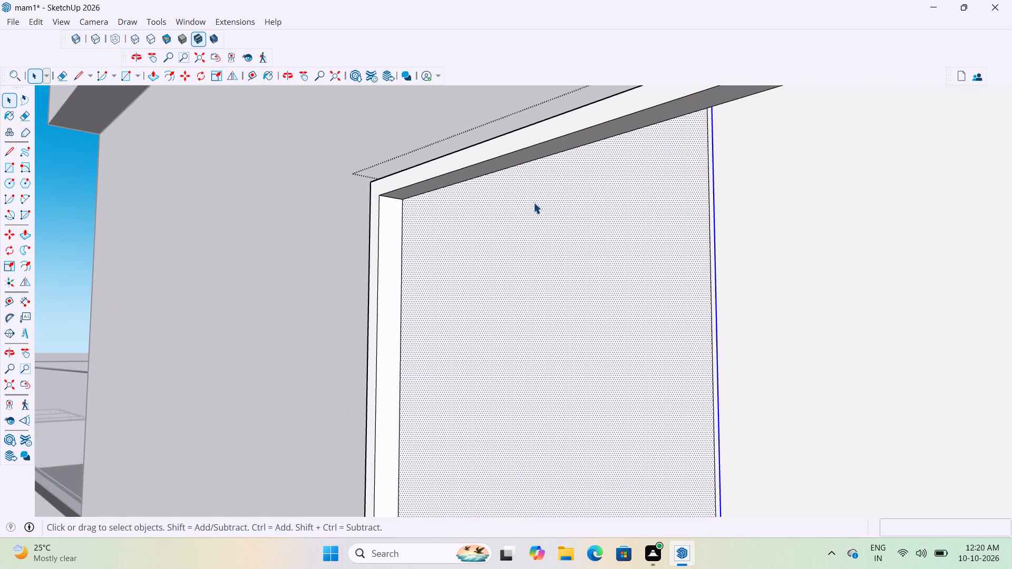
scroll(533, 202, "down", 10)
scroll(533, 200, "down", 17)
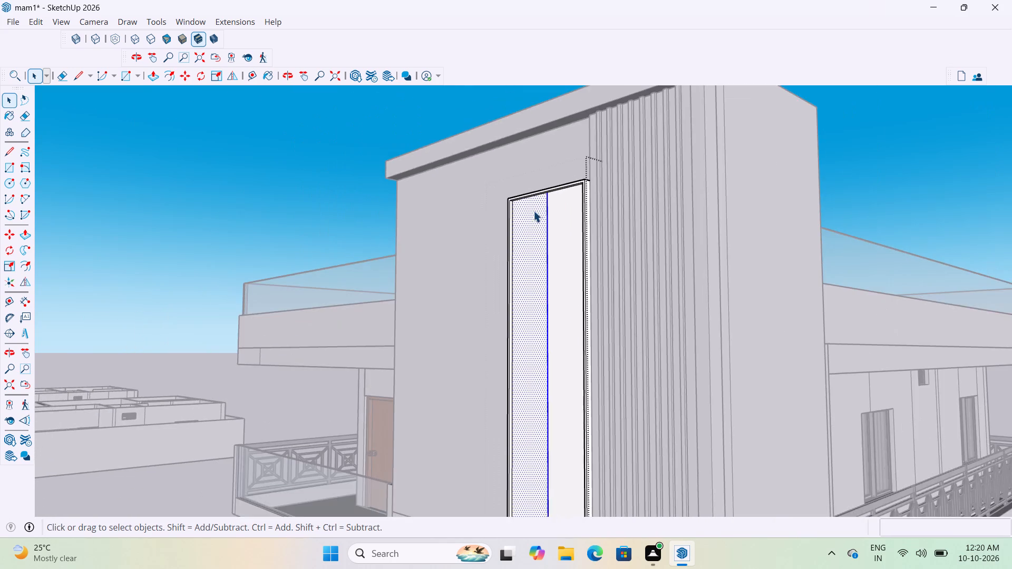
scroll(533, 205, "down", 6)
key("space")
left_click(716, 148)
Examine the narrow centre strip and the recess at the top of the tower panel from several angles.
scroll(574, 224, "up", 9)
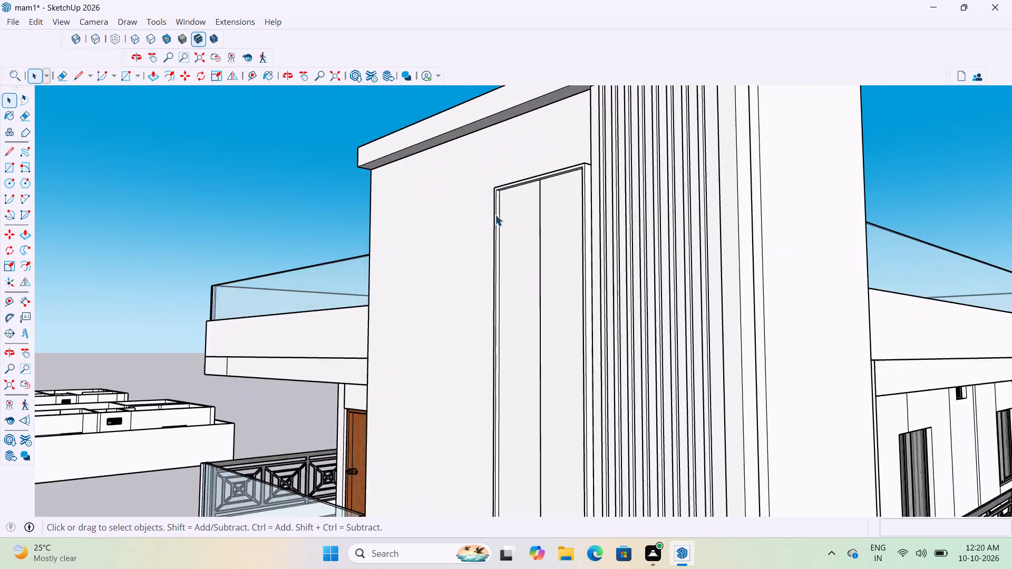
scroll(495, 214, "up", 13)
scroll(500, 212, "down", 5)
scroll(482, 161, "up", 6)
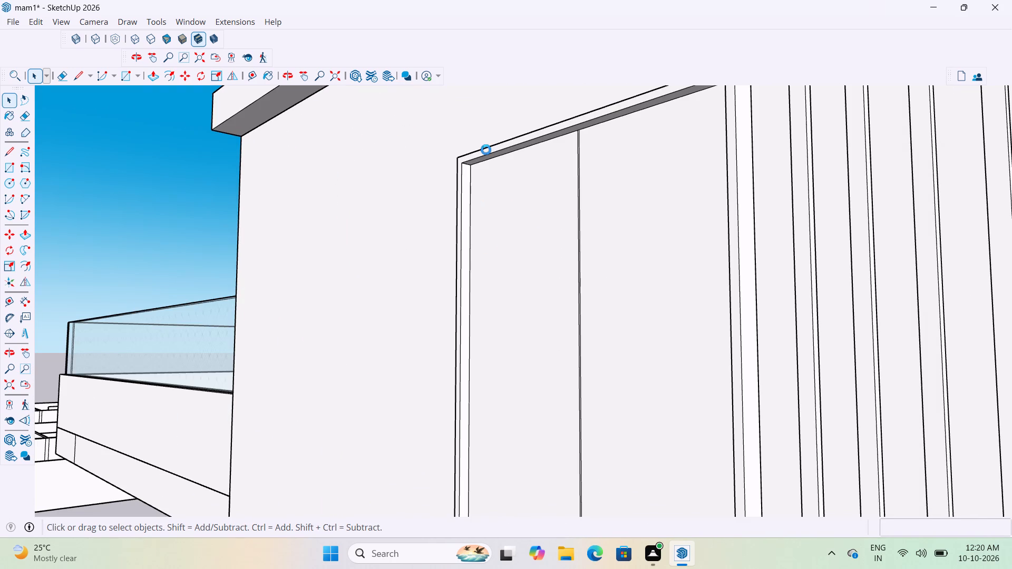
scroll(486, 150, "up", 2)
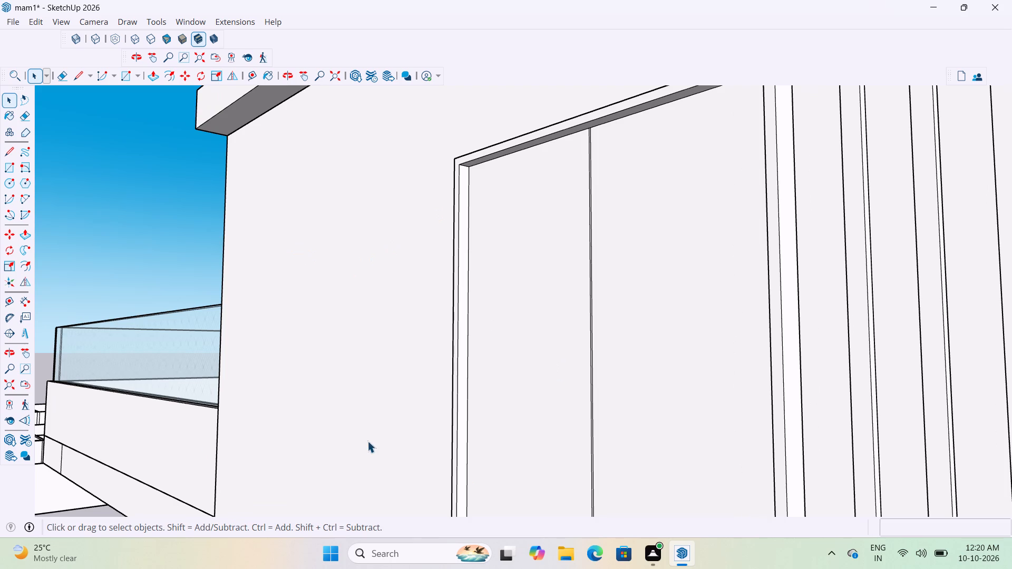
scroll(672, 106, "up", 16)
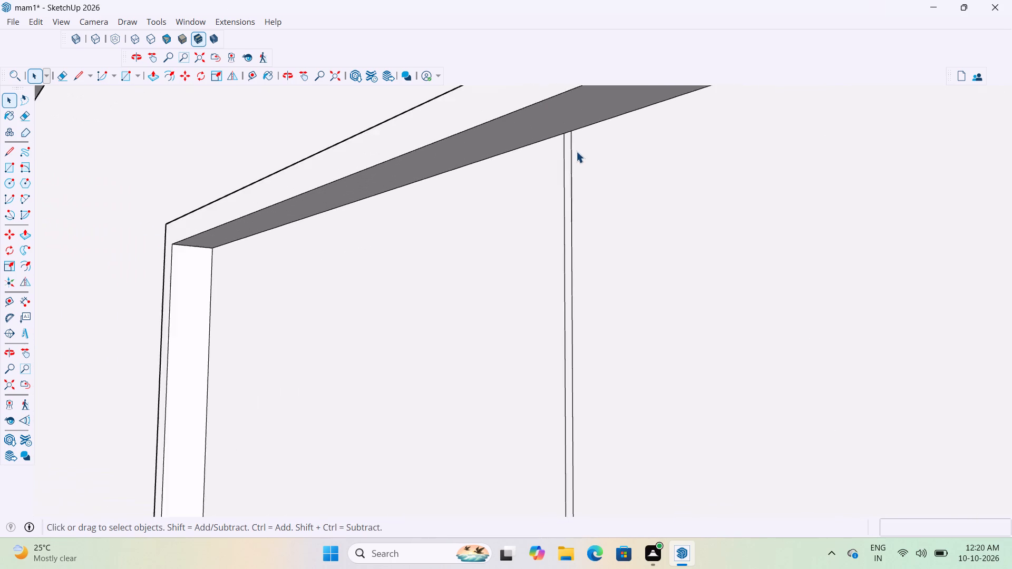
scroll(576, 151, "up", 5)
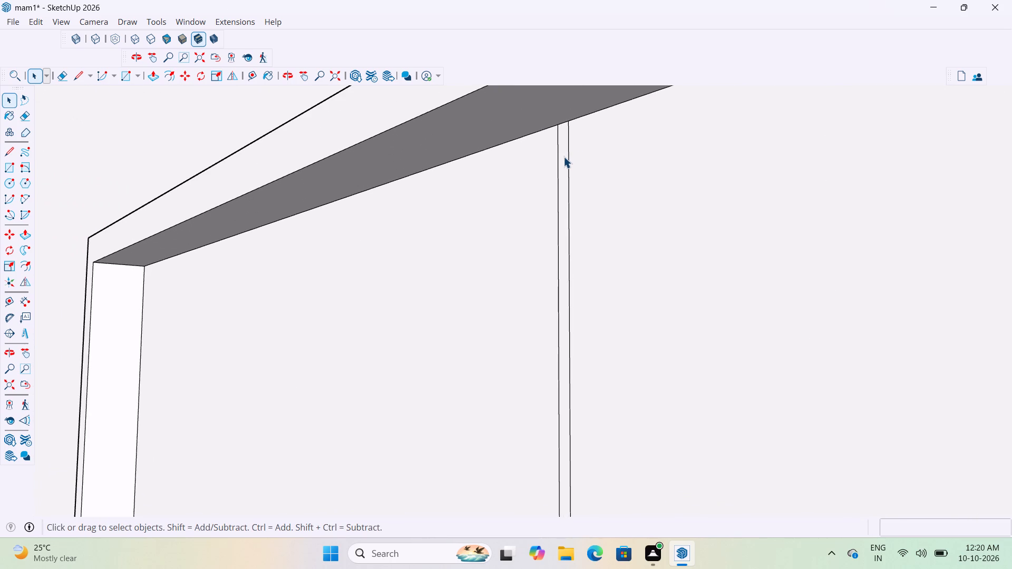
scroll(563, 158, "down", 6)
middle_click_drag(553, 138, 521, 122)
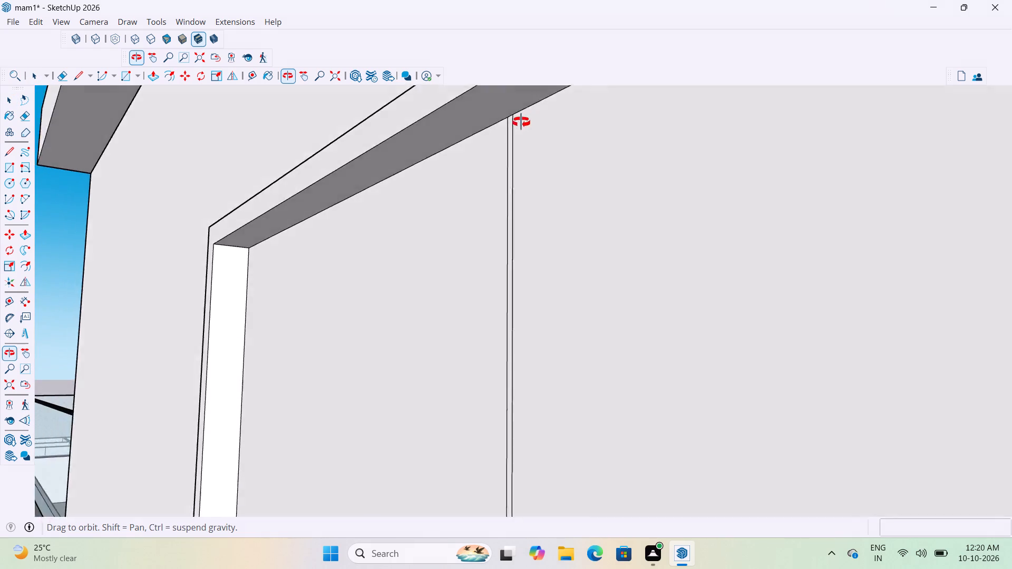
middle_click_drag(521, 122, 534, 145)
scroll(489, 166, "down", 11)
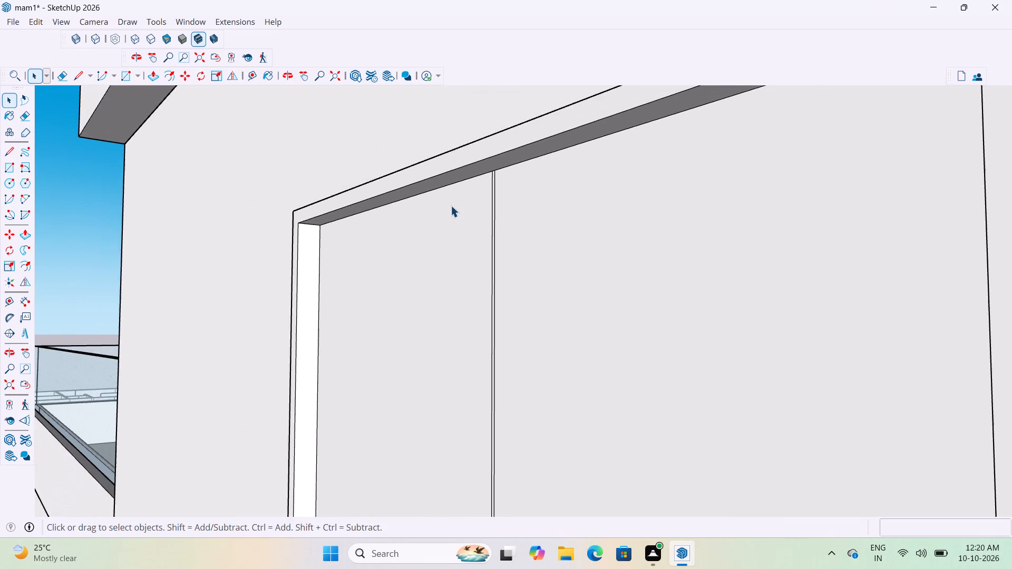
scroll(451, 205, "down", 9)
scroll(483, 296, "up", 5)
scroll(479, 223, "down", 12)
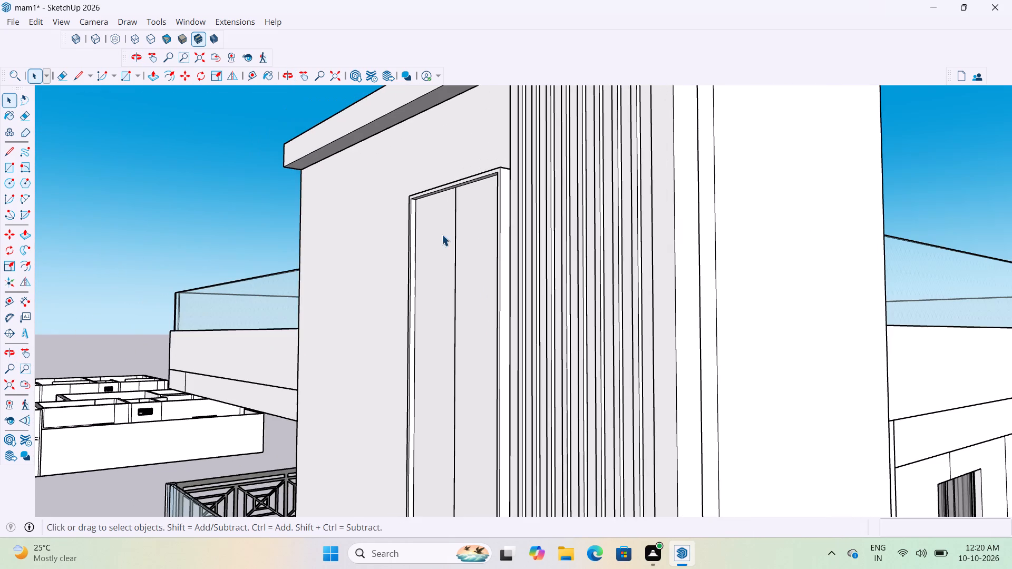
scroll(469, 253, "up", 16)
middle_click_drag(452, 157, 516, 204)
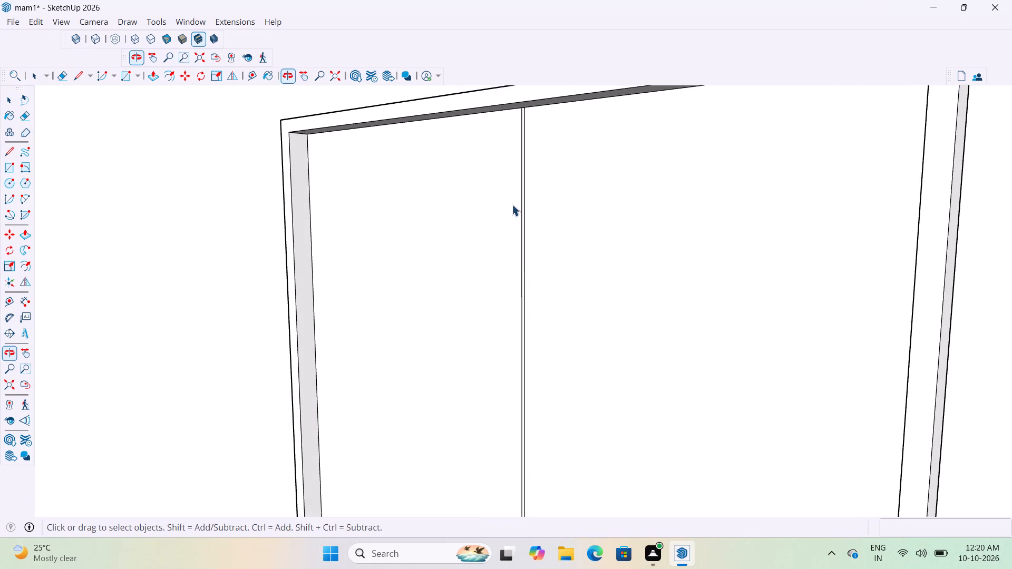
Open the bordered panel's group on the tower wall for editing and inspect the top of its narrow centre strip.
scroll(519, 139, "up", 7)
left_click(530, 127)
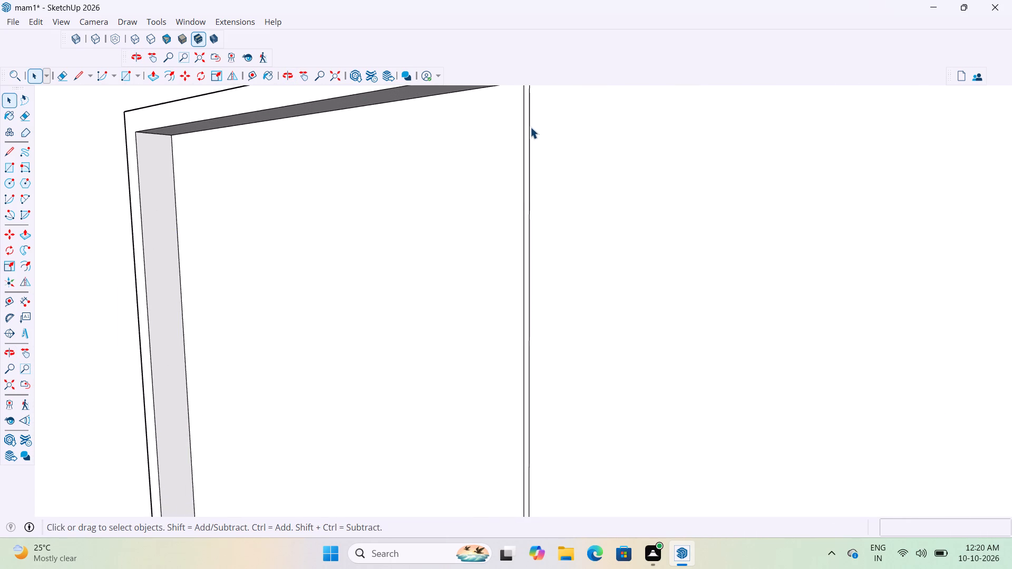
double_click(530, 127)
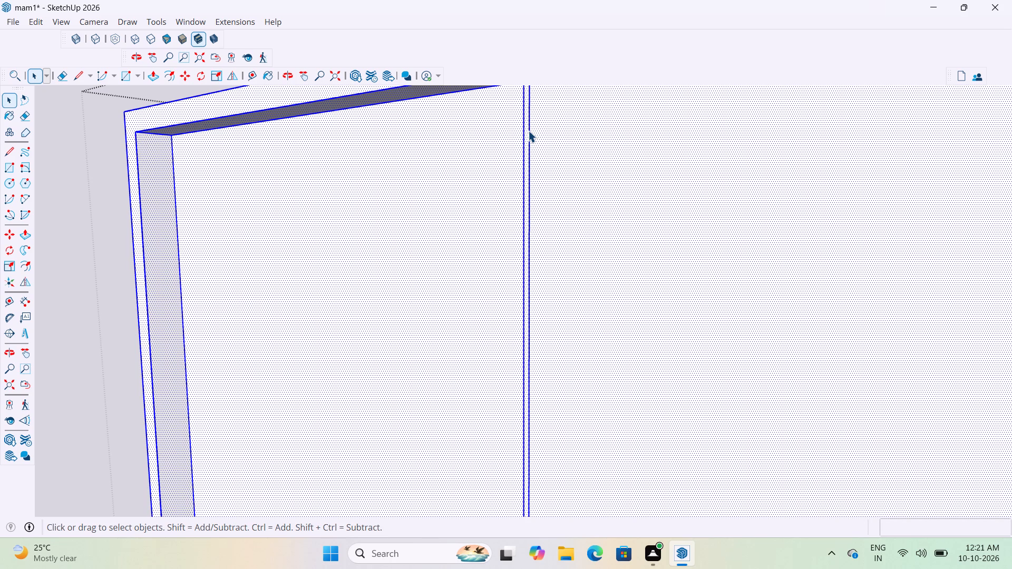
scroll(211, 290, "down", 11)
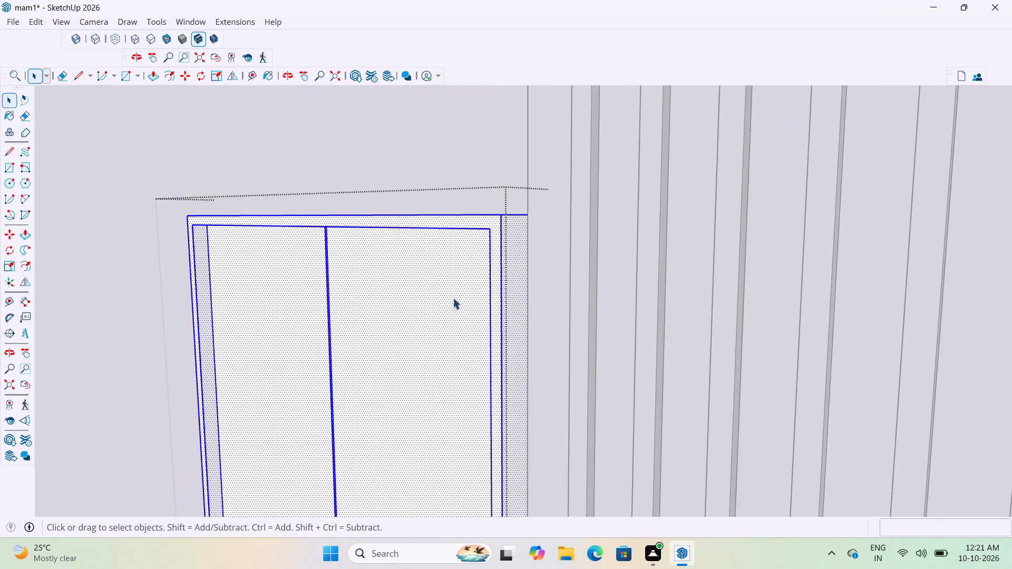
scroll(453, 280, "down", 5)
middle_click_drag(455, 293, 516, 293)
scroll(516, 292, "down", 1)
scroll(460, 285, "up", 16)
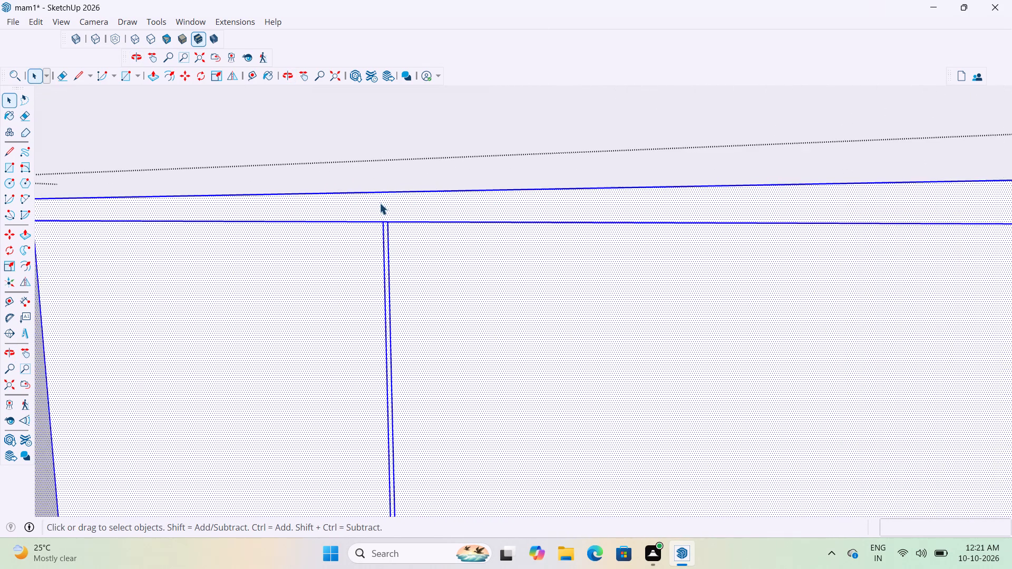
middle_click_drag(392, 194, 446, 142)
key("space")
key("space")
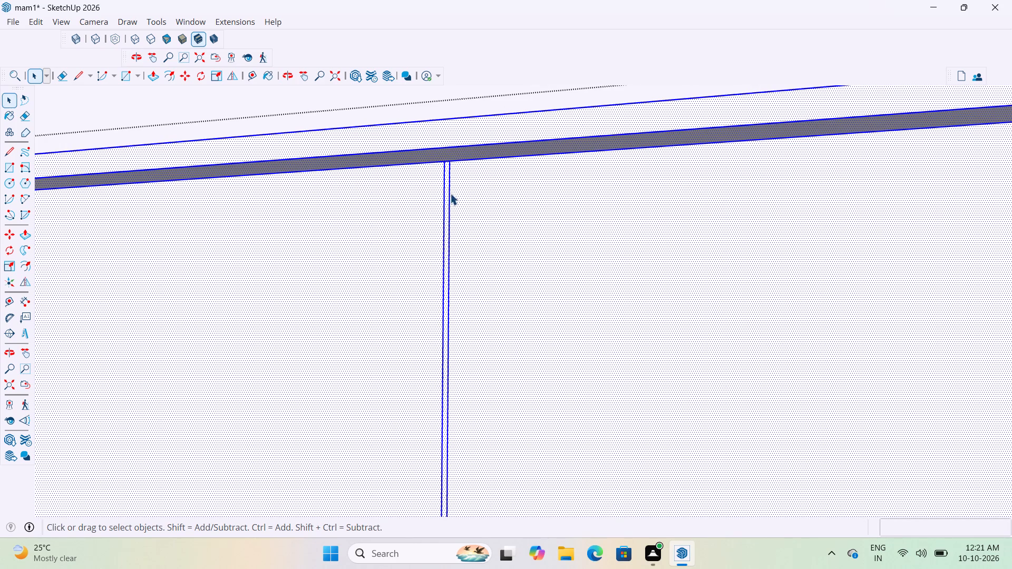
scroll(469, 213, "down", 15)
double_click(458, 231)
scroll(457, 209, "up", 4)
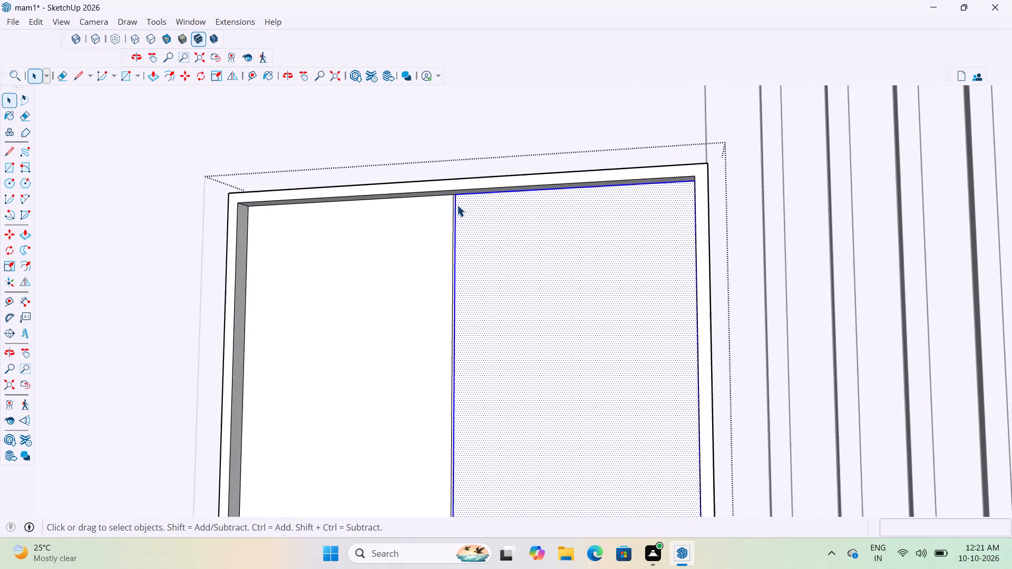
scroll(457, 205, "up", 19)
scroll(455, 190, "down", 11)
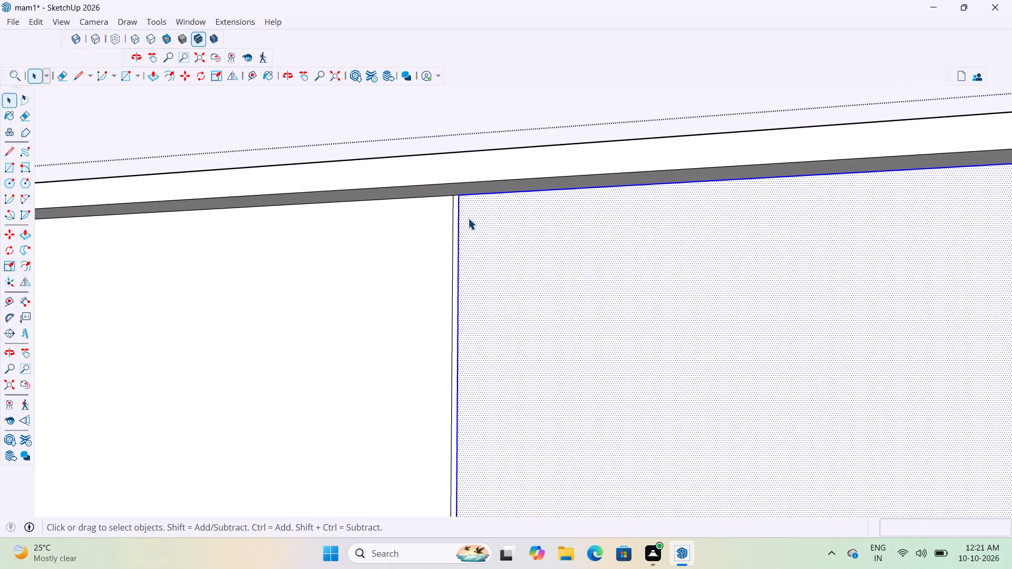
scroll(437, 268, "up", 3)
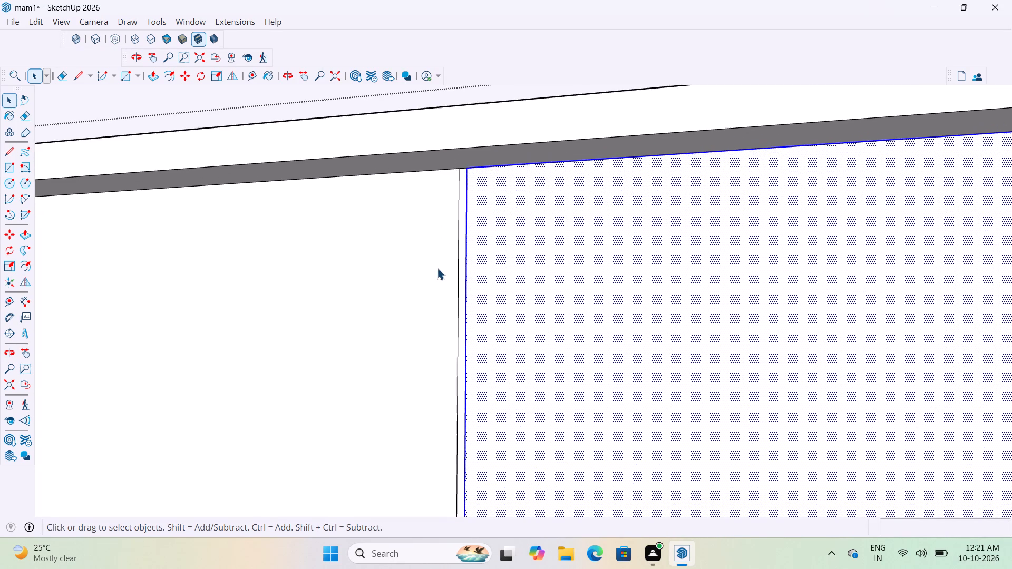
scroll(437, 268, "down", 7)
Push/Pull the inner face left of the centre strip outward by 0.6".
key("p")
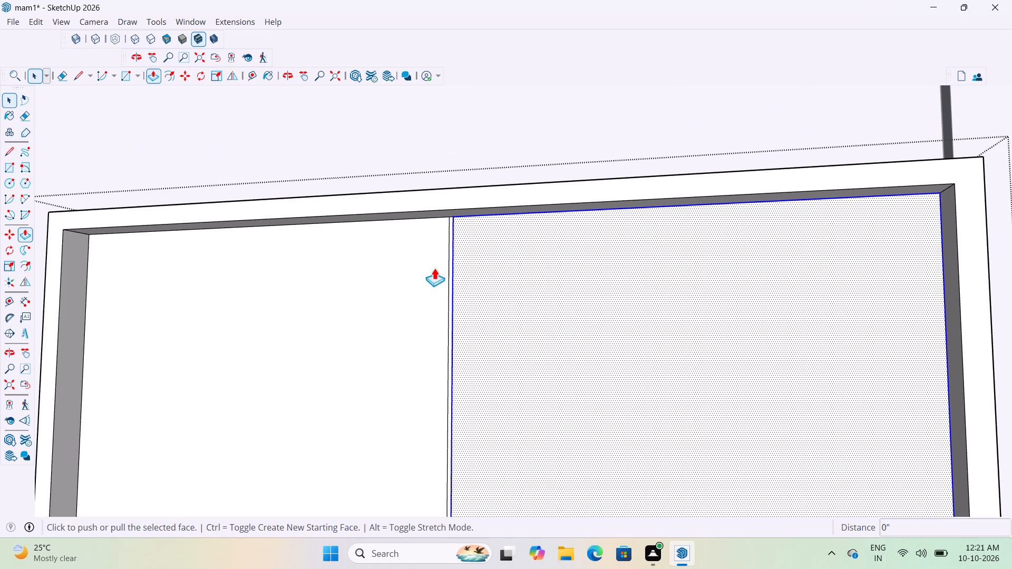
key("space")
left_click(403, 271)
key("p")
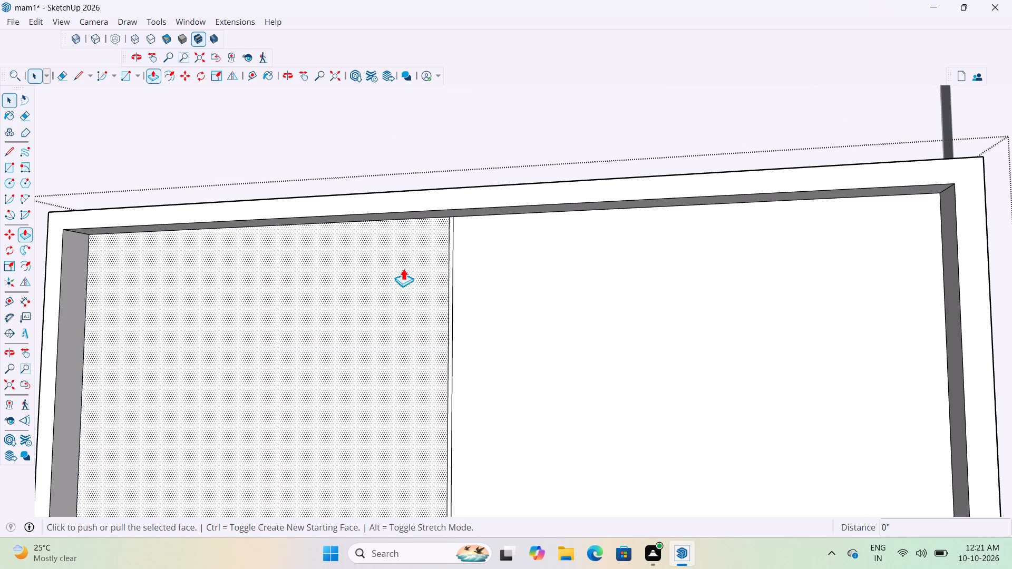
left_click(403, 267)
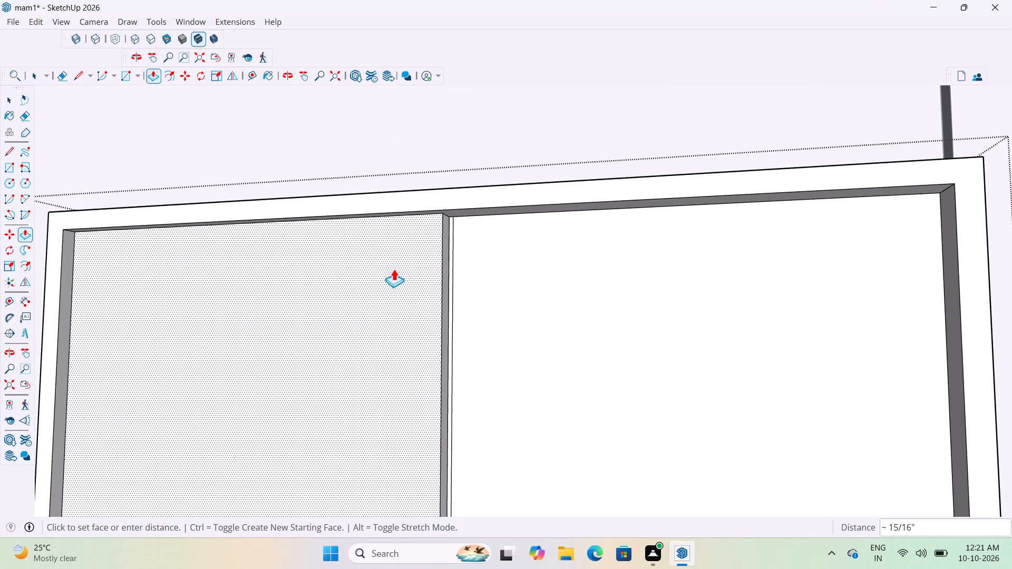
scroll(394, 269, "up", 3)
scroll(413, 259, "down", 4)
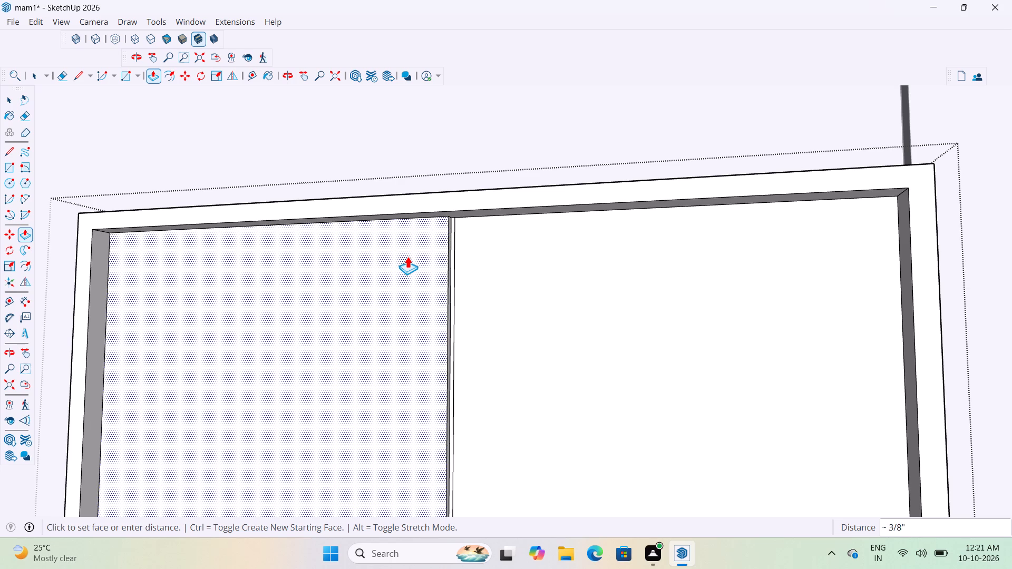
scroll(405, 254, "up", 3)
middle_click_drag(402, 242, 328, 295)
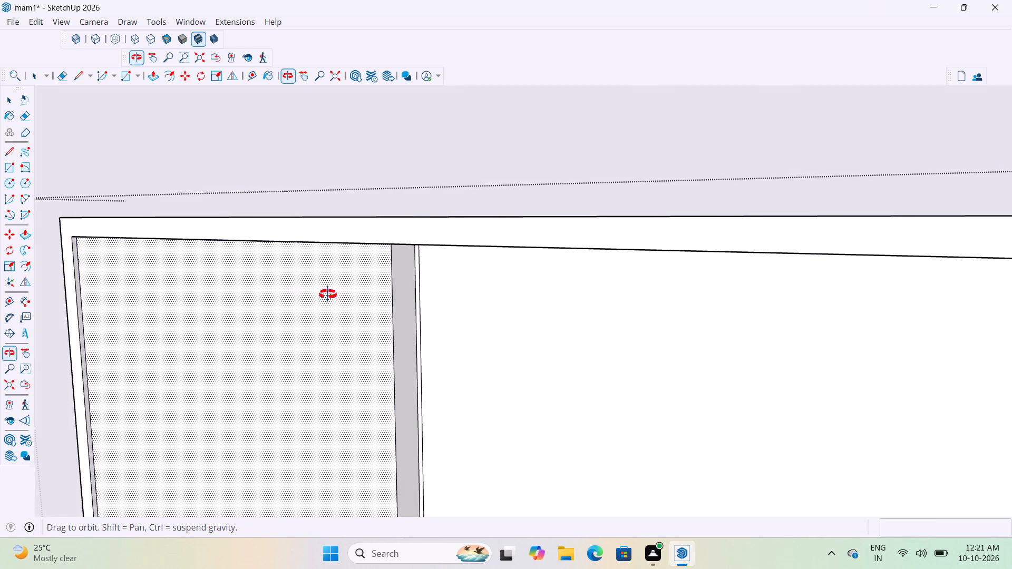
middle_click_drag(328, 295, 355, 260)
scroll(398, 225, "up", 7)
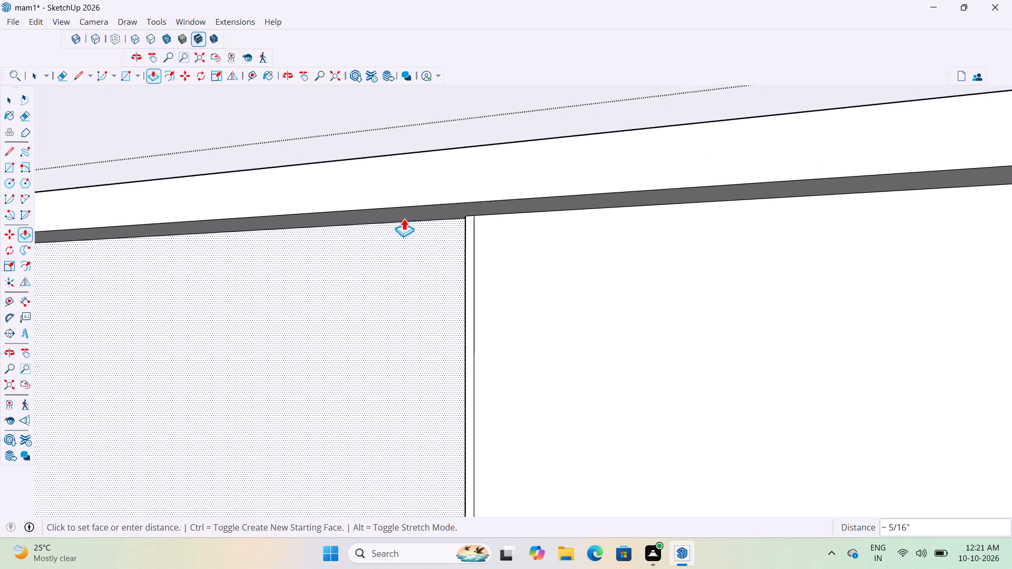
middle_click_drag(433, 204, 472, 204)
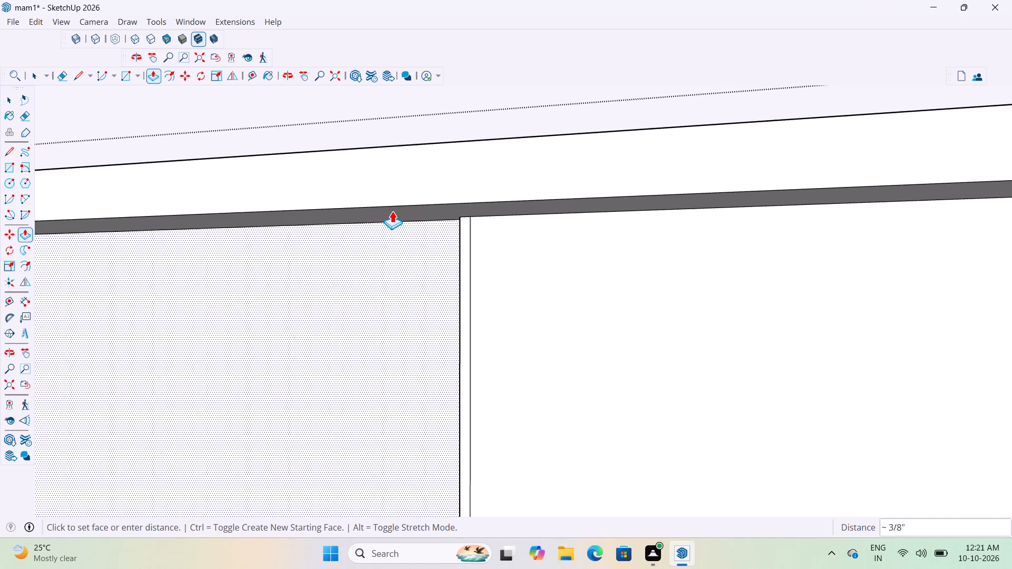
scroll(453, 225, "down", 2)
middle_click_drag(433, 213, 292, 256)
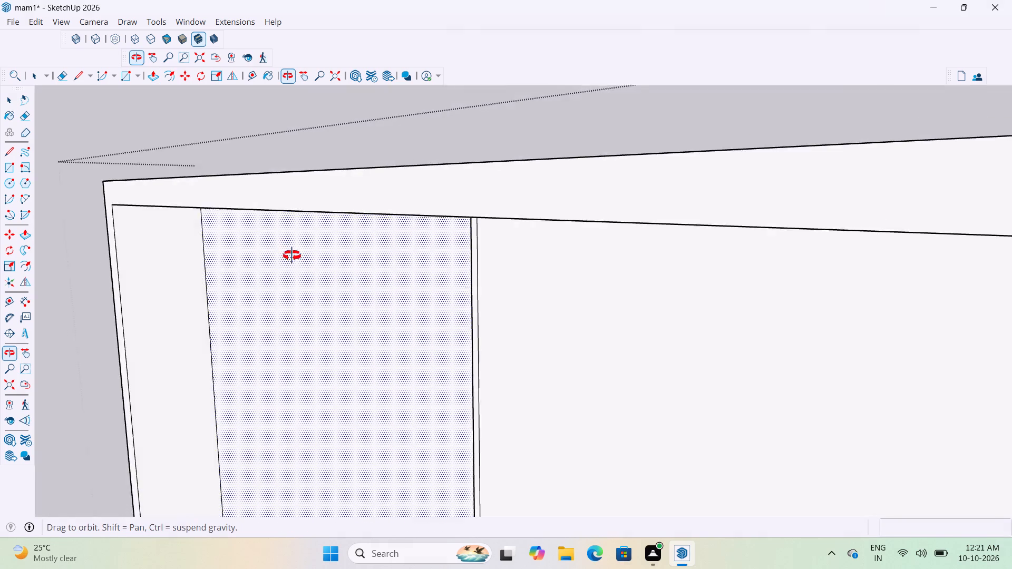
middle_click_drag(292, 256, 290, 217)
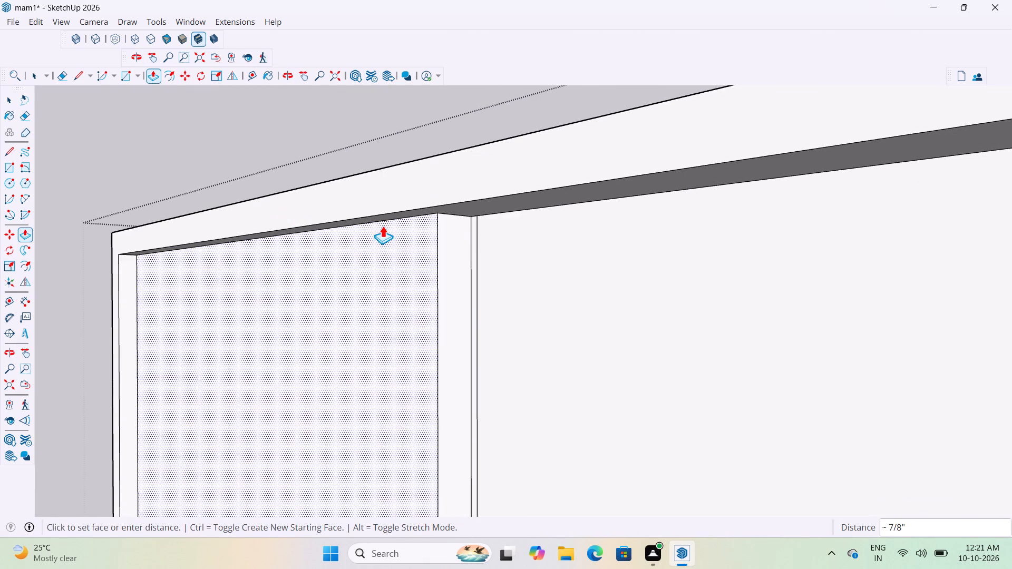
type("0.")
type("6\"")
key("Return")
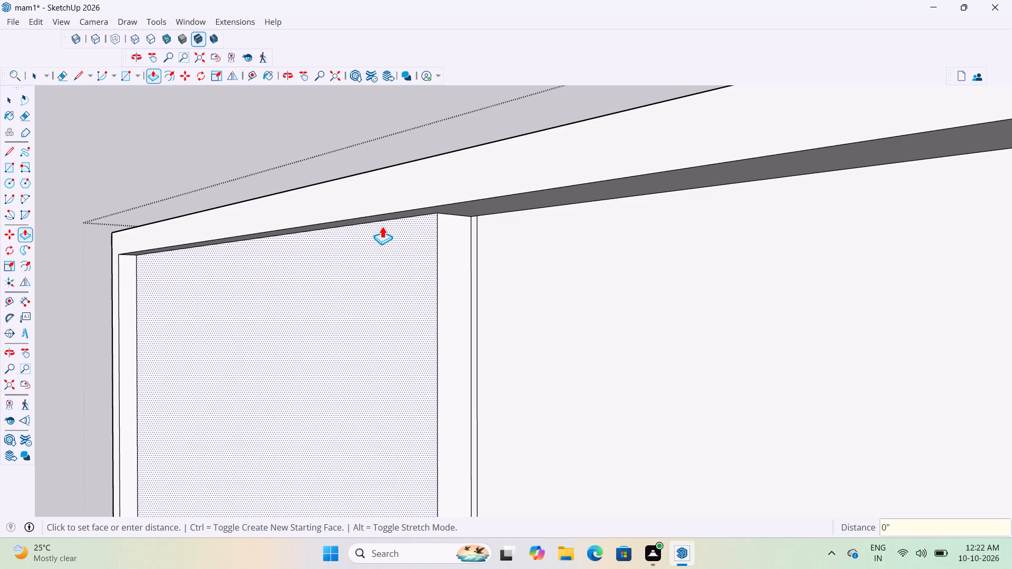
Repeat the same 0.6" pull on the inner face right of the centre strip.
scroll(385, 249, "down", 3)
middle_click_drag(486, 298, 515, 282)
double_click(596, 288)
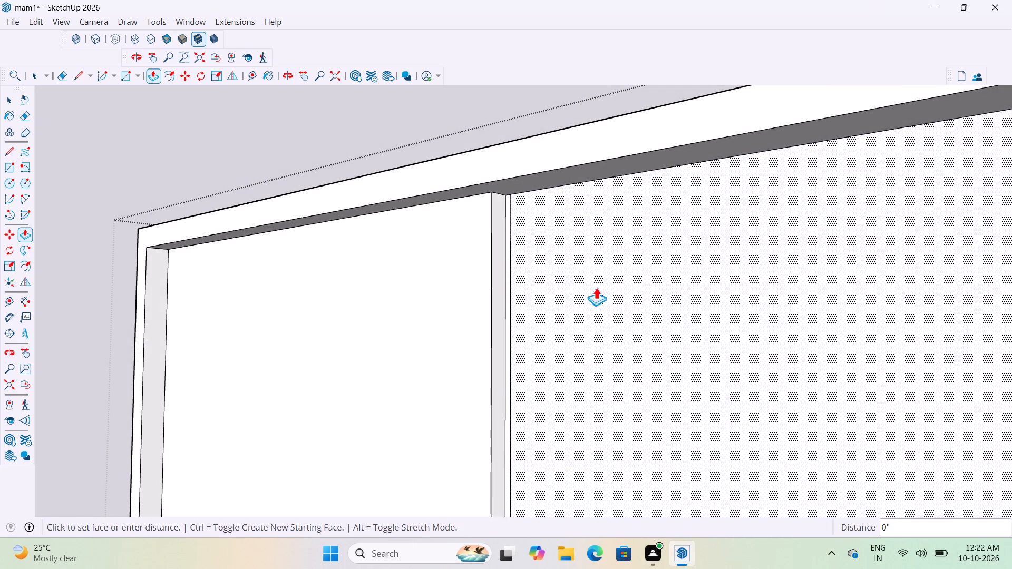
Repeat the same 0.6" pull on the narrow centre strip between the two inner faces, and leave Push/Pull.
scroll(504, 239, "up", 7)
middle_click_drag(502, 217, 708, 280)
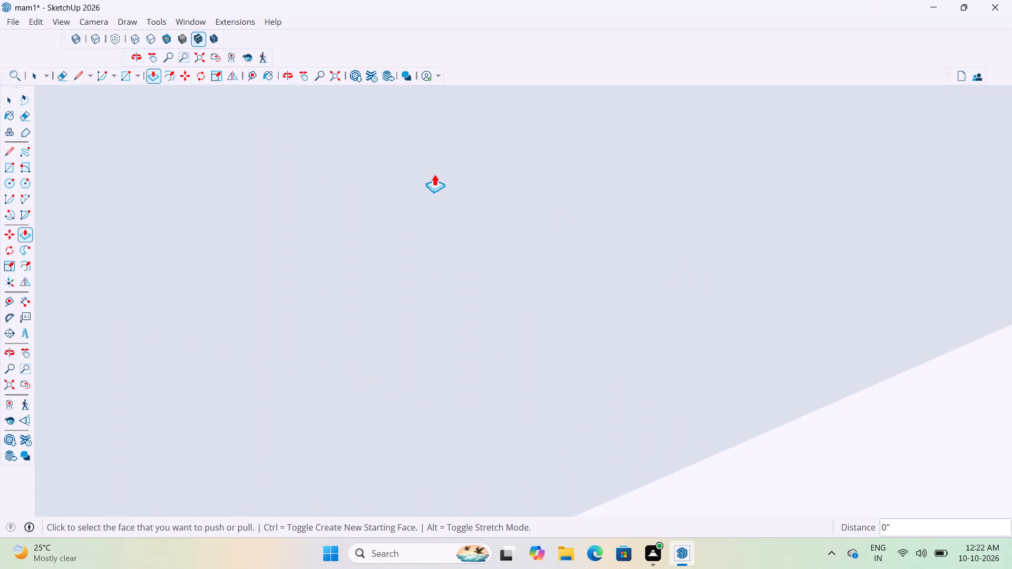
scroll(407, 165, "down", 5)
scroll(363, 112, "down", 17)
scroll(388, 168, "up", 4)
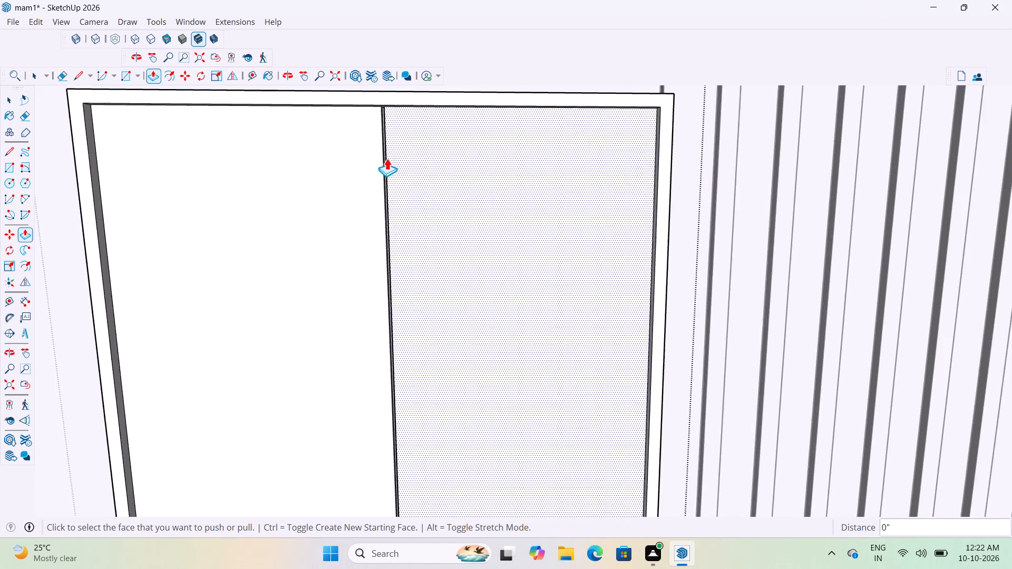
scroll(387, 158, "up", 18)
scroll(383, 127, "down", 6)
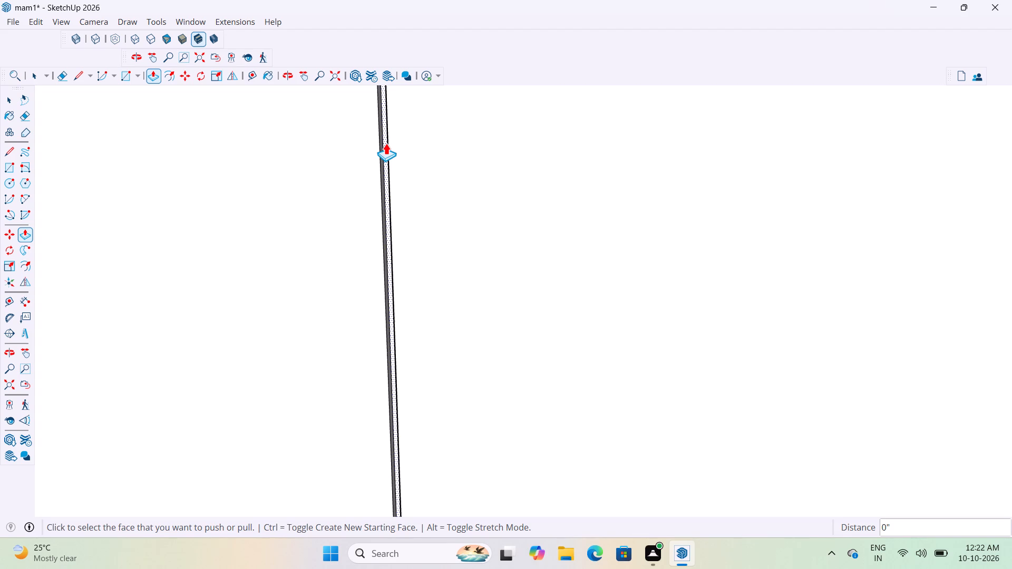
scroll(386, 143, "up", 4)
scroll(386, 143, "down", 5)
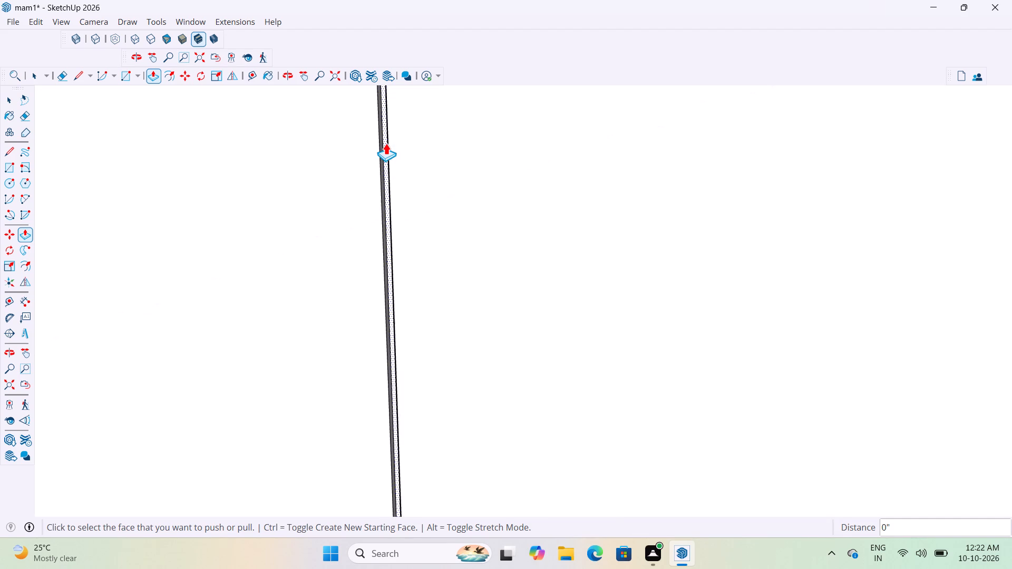
left_click(385, 150)
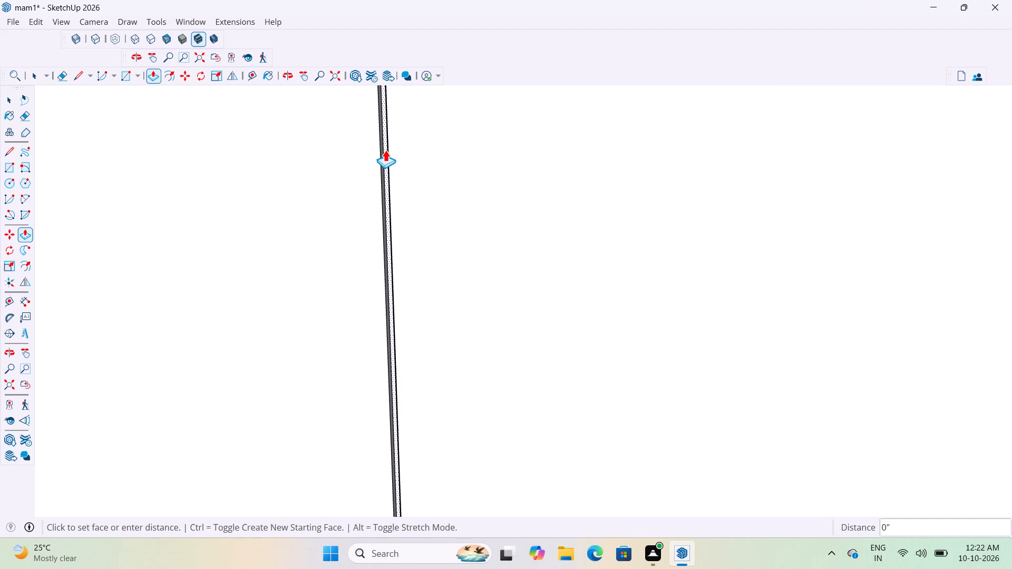
double_click(385, 150)
scroll(385, 150, "down", 20)
scroll(385, 150, "down", 6)
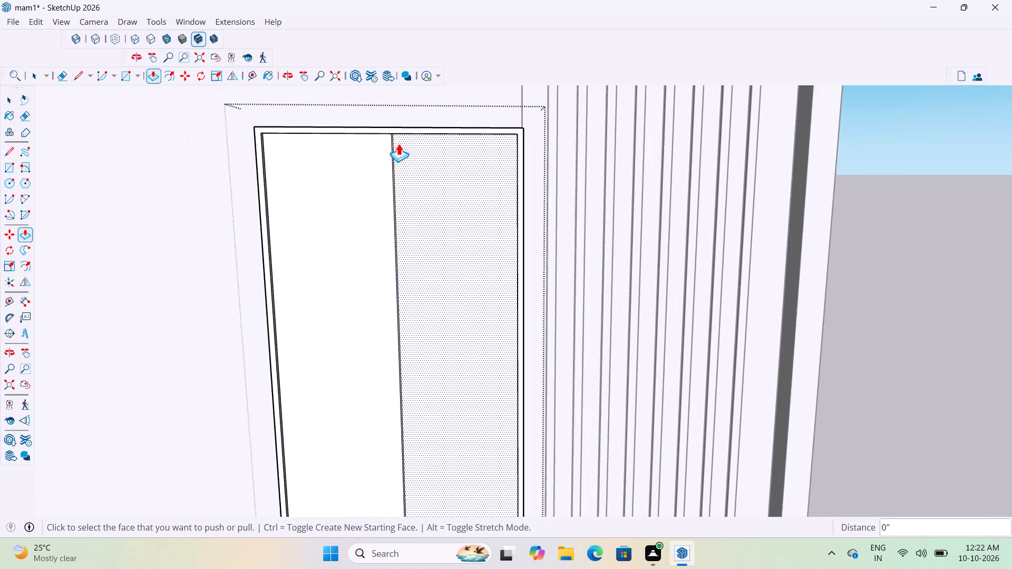
scroll(398, 143, "down", 9)
key("space")
Examine the panel's inner faces, centre strip and border recess from several angles.
scroll(402, 166, "up", 3)
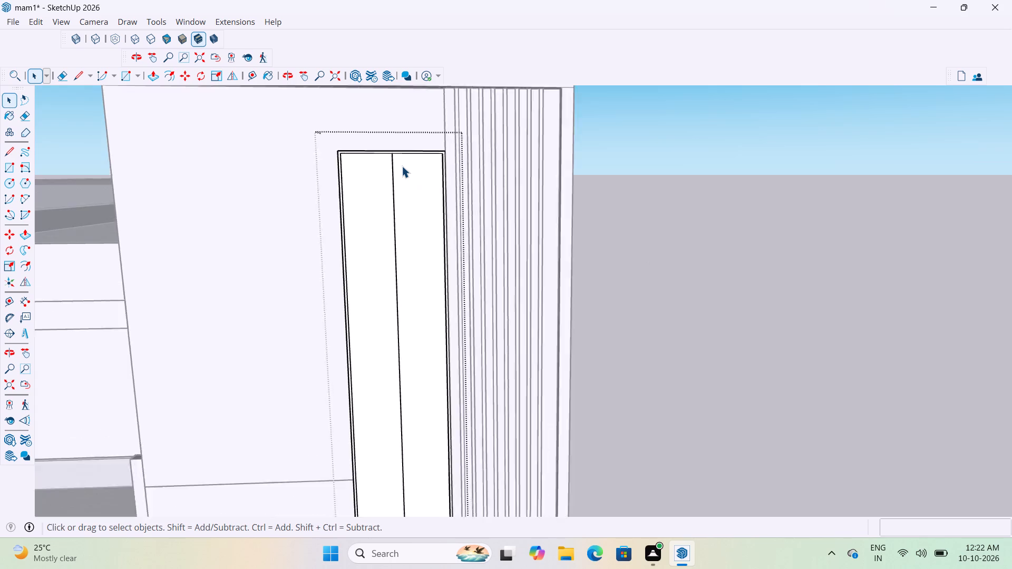
scroll(402, 166, "up", 14)
middle_click_drag(376, 136, 544, 82)
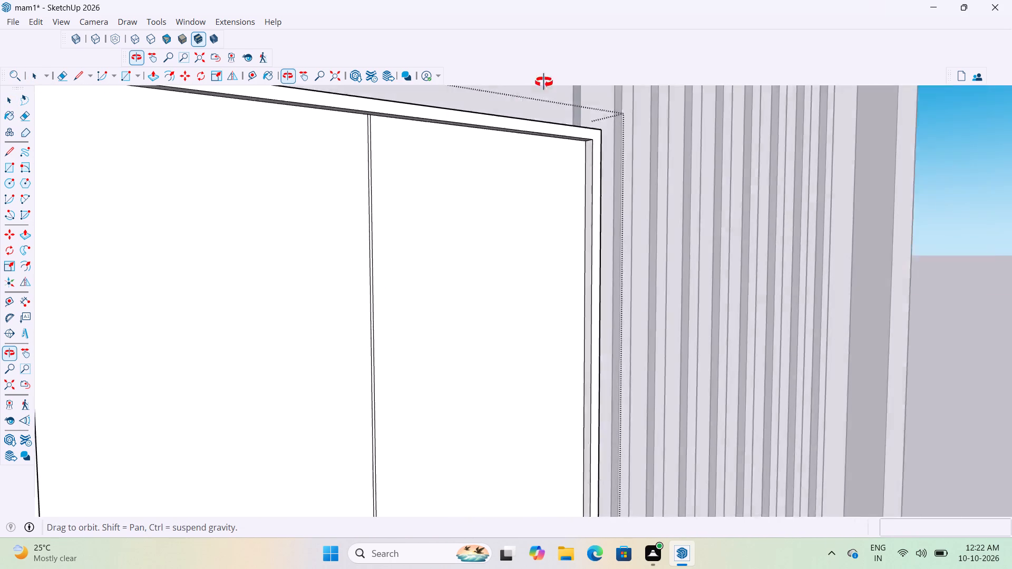
middle_click_drag(544, 82, 286, 170)
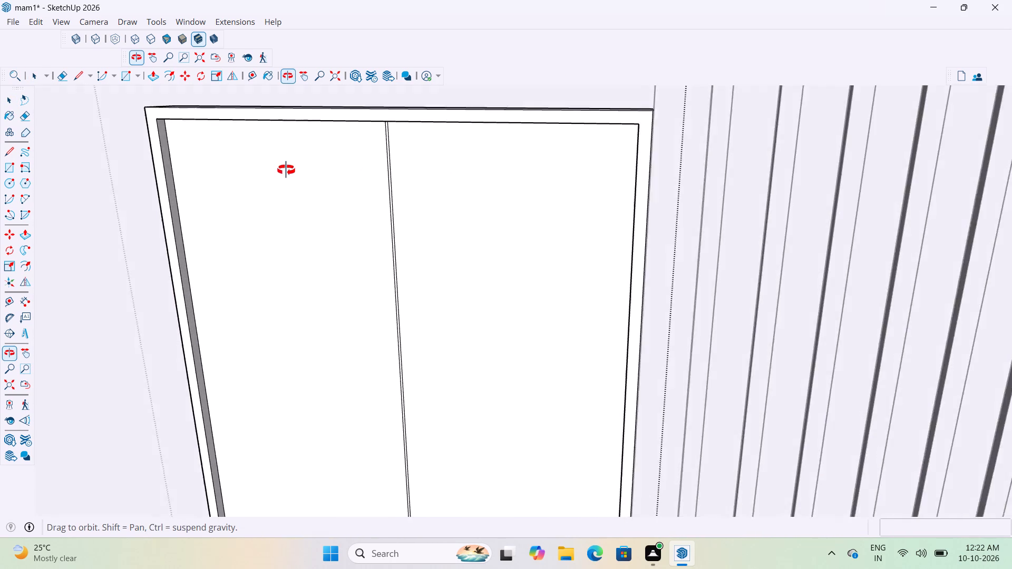
middle_click_drag(286, 170, 283, 170)
scroll(199, 181, "up", 3)
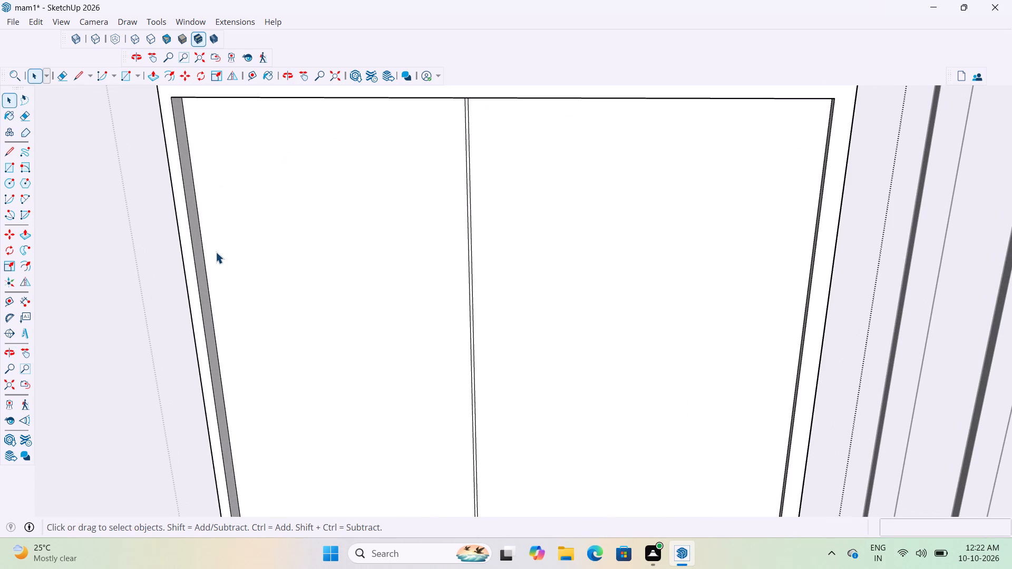
scroll(465, 225, "down", 18)
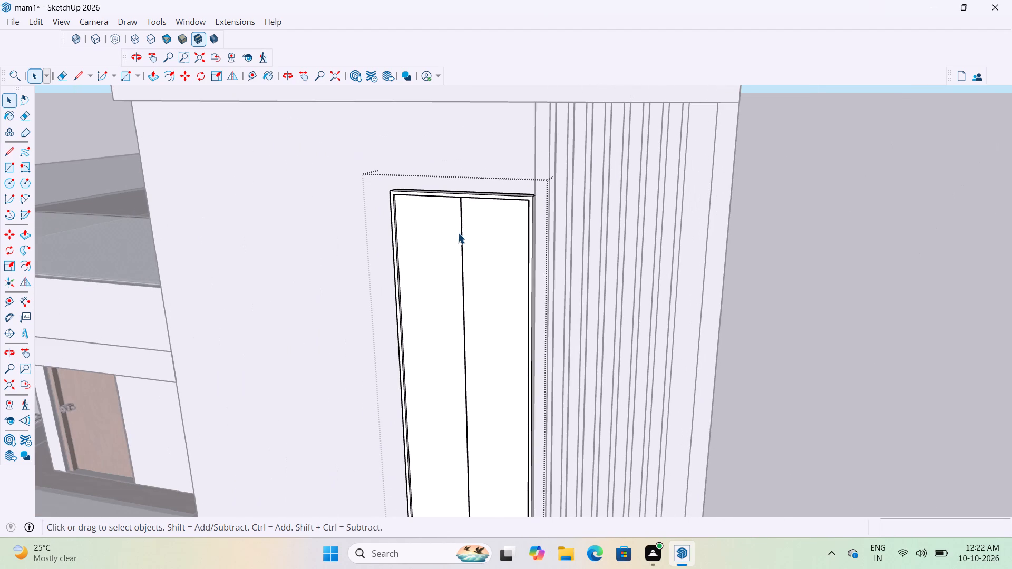
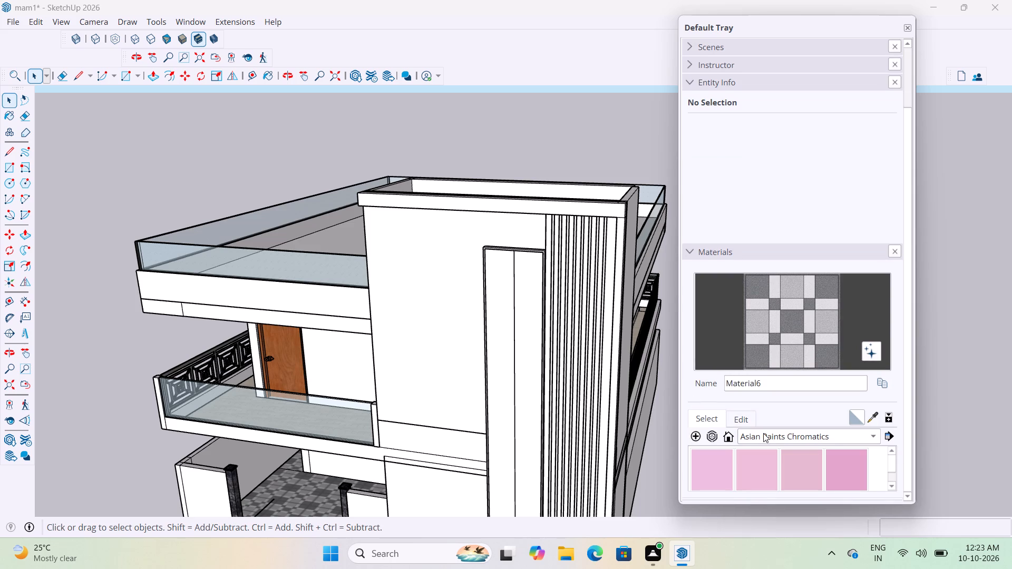
Browse the Asian Paints Chromatics colours for a shade suited to the building's facade elements.
scroll(784, 441, "down", 20)
scroll(784, 441, "down", 14)
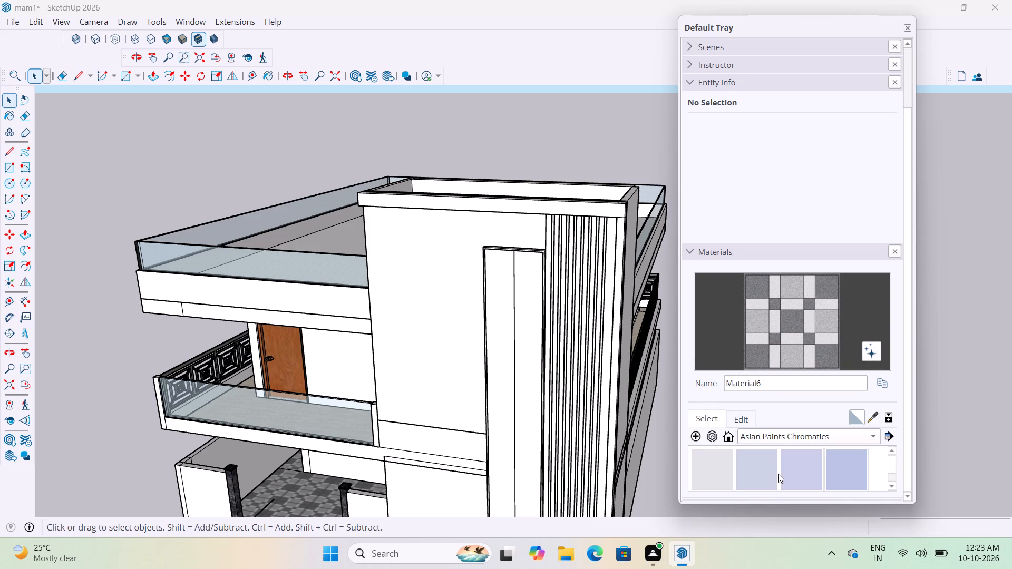
scroll(777, 473, "down", 7)
scroll(776, 476, "down", 20)
scroll(776, 476, "down", 10)
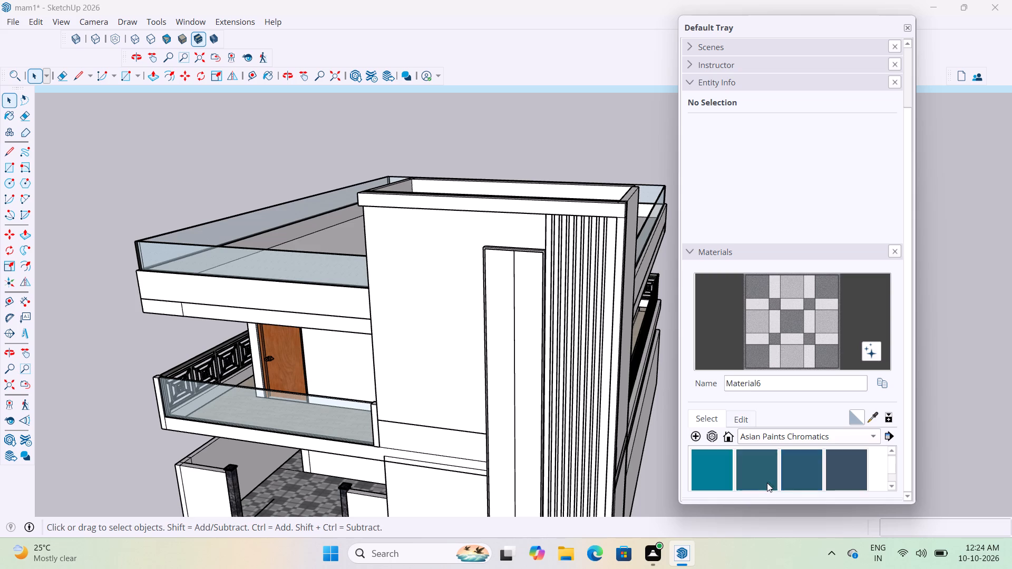
scroll(767, 483, "down", 3)
scroll(778, 479, "up", 5)
scroll(849, 483, "up", 5)
scroll(849, 479, "down", 13)
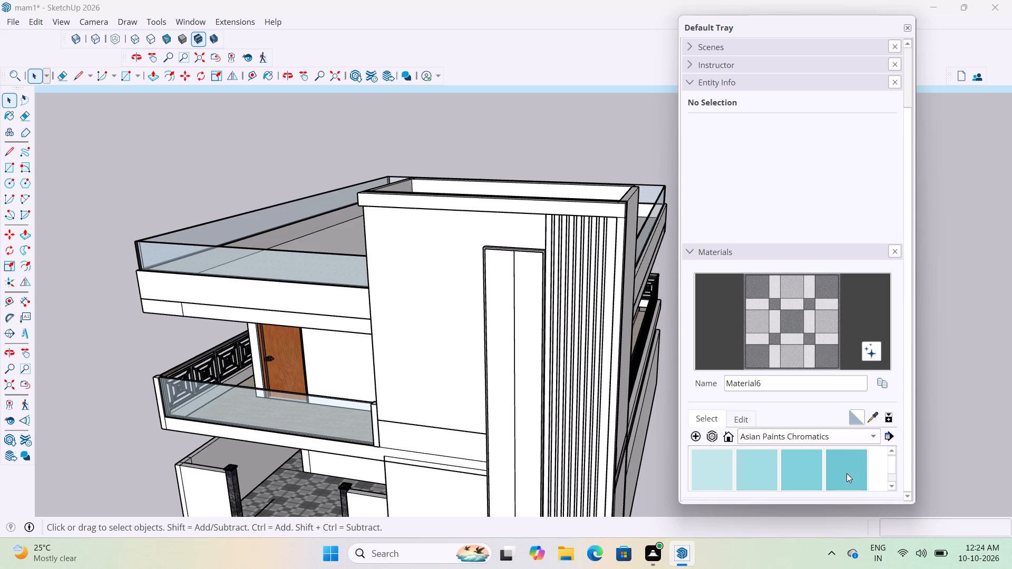
scroll(846, 473, "down", 15)
scroll(833, 485, "down", 13)
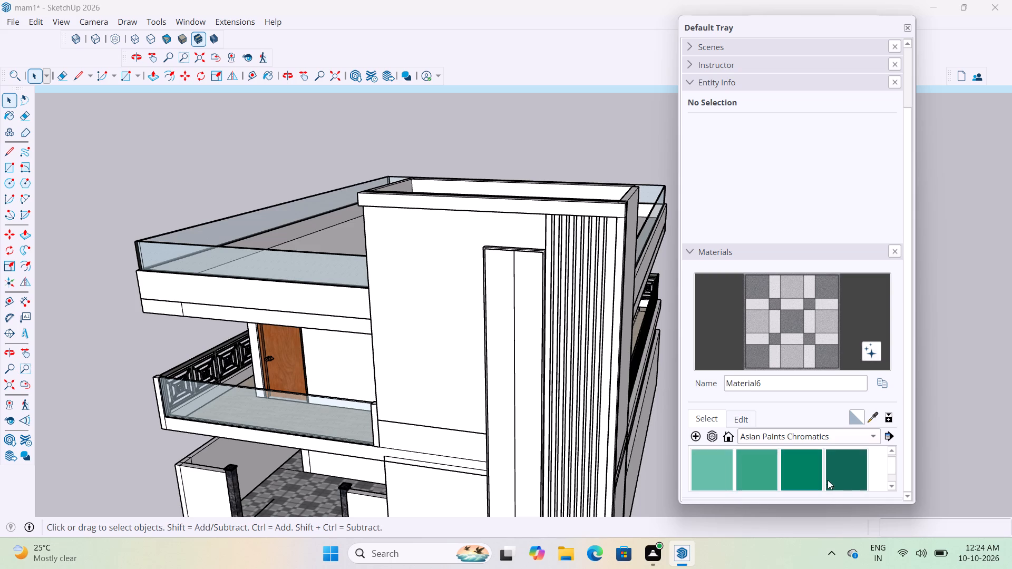
scroll(828, 480, "down", 14)
scroll(814, 470, "down", 12)
scroll(792, 420, "down", 5)
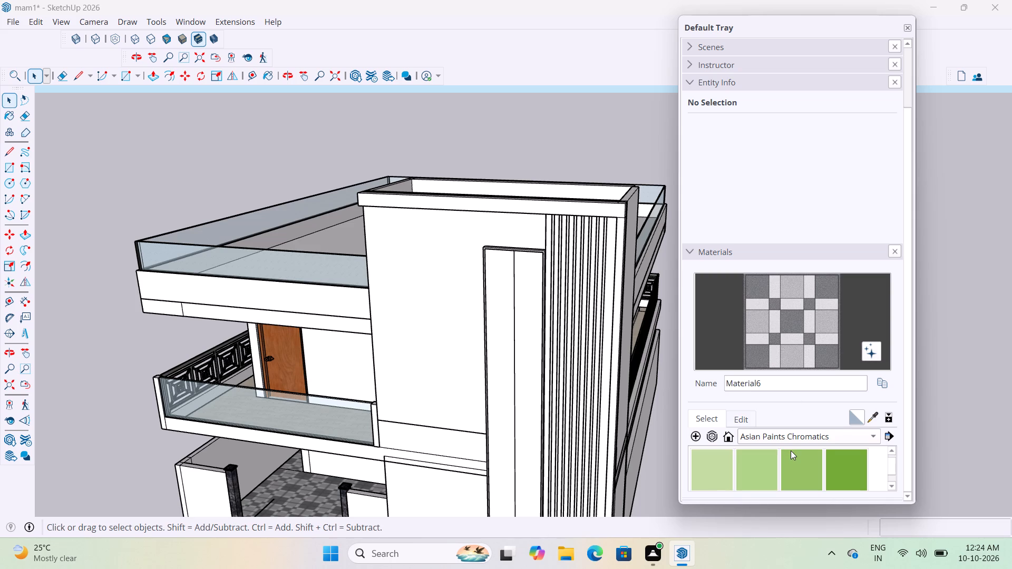
scroll(793, 441, "down", 3)
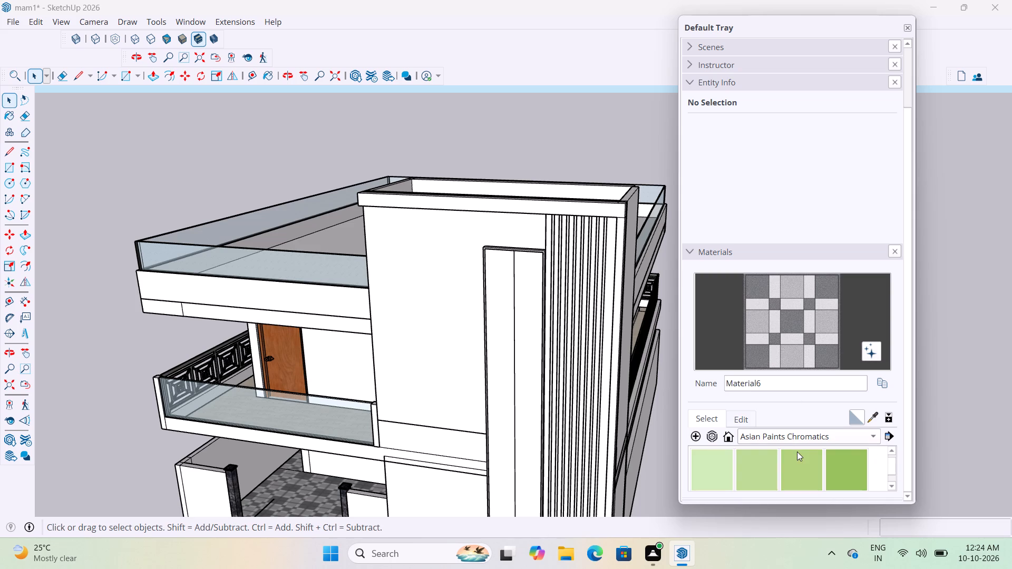
scroll(791, 488, "up", 8)
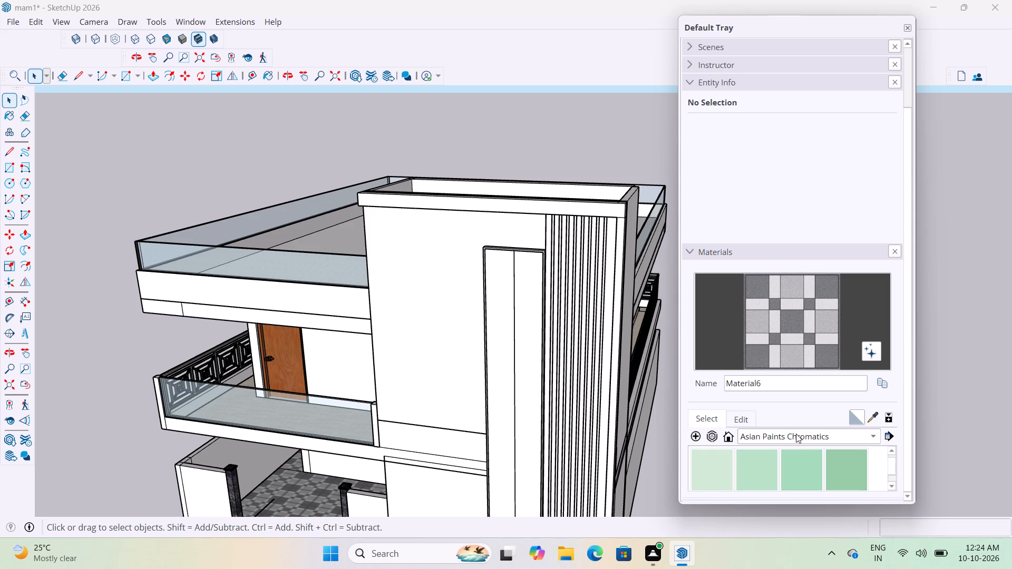
Switch the material library to Solid Colors and go to its darkest shades.
left_click(794, 437)
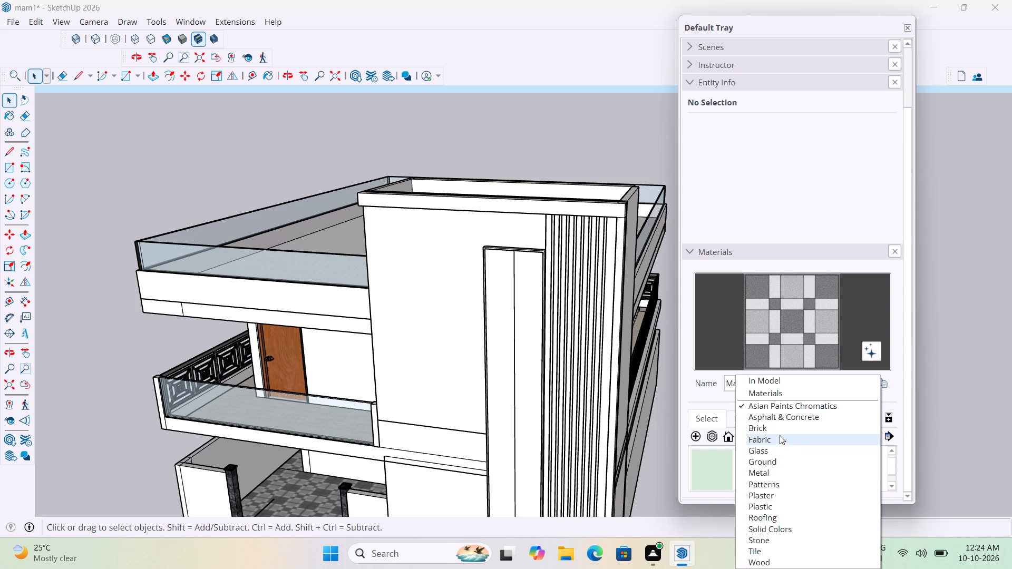
left_click(795, 529)
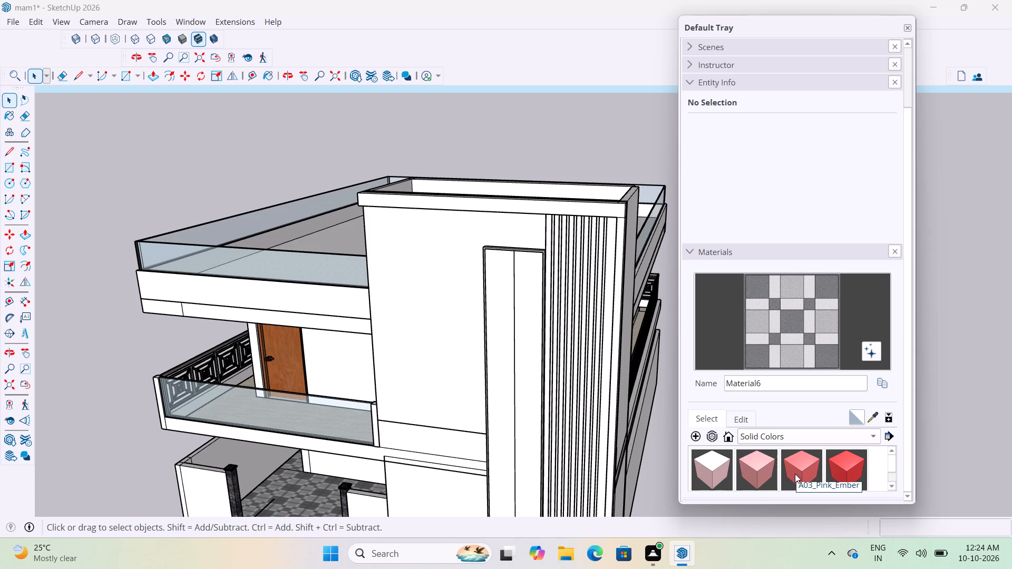
scroll(795, 447, "down", 14)
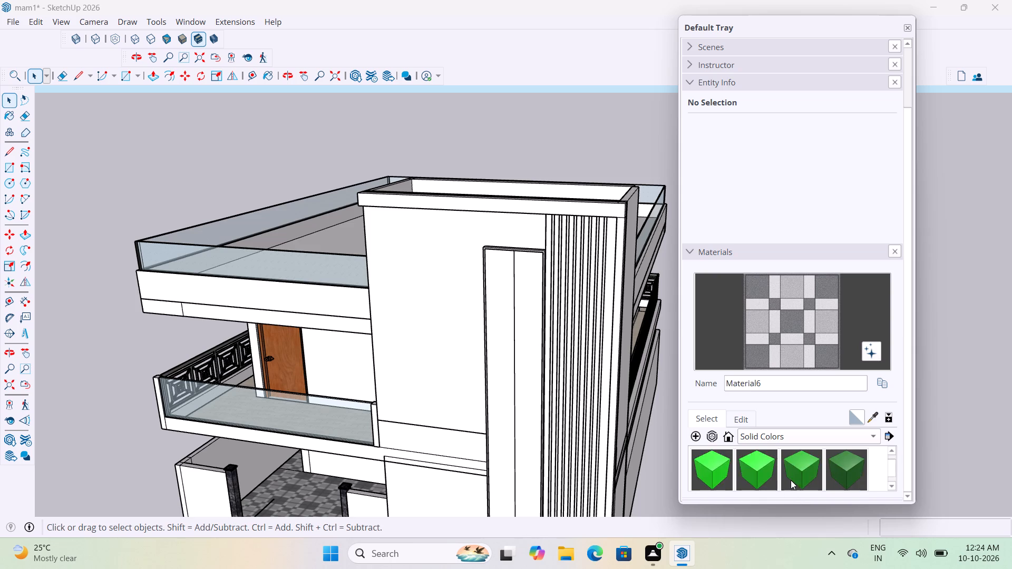
scroll(791, 480, "down", 12)
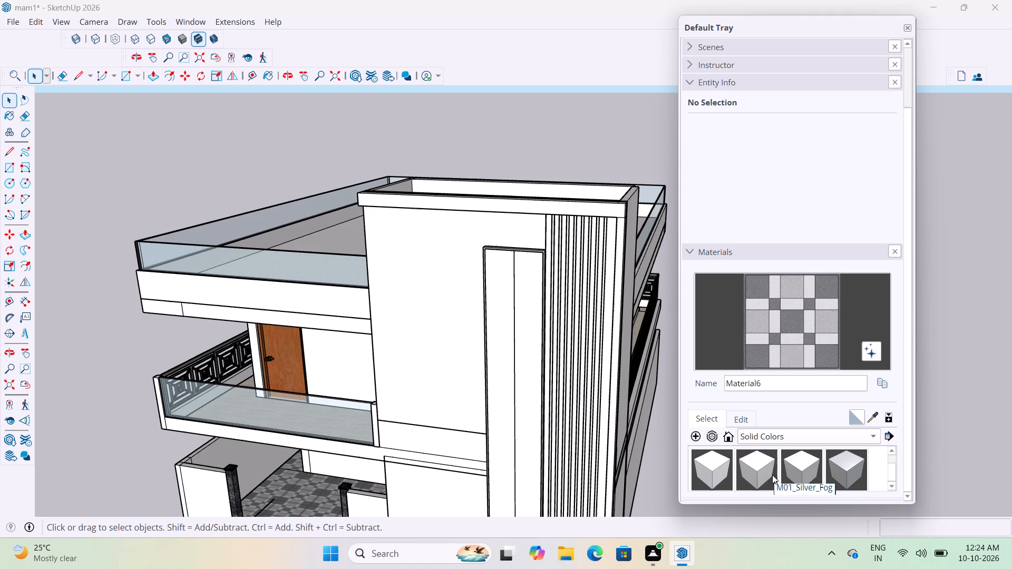
scroll(773, 478, "down", 4)
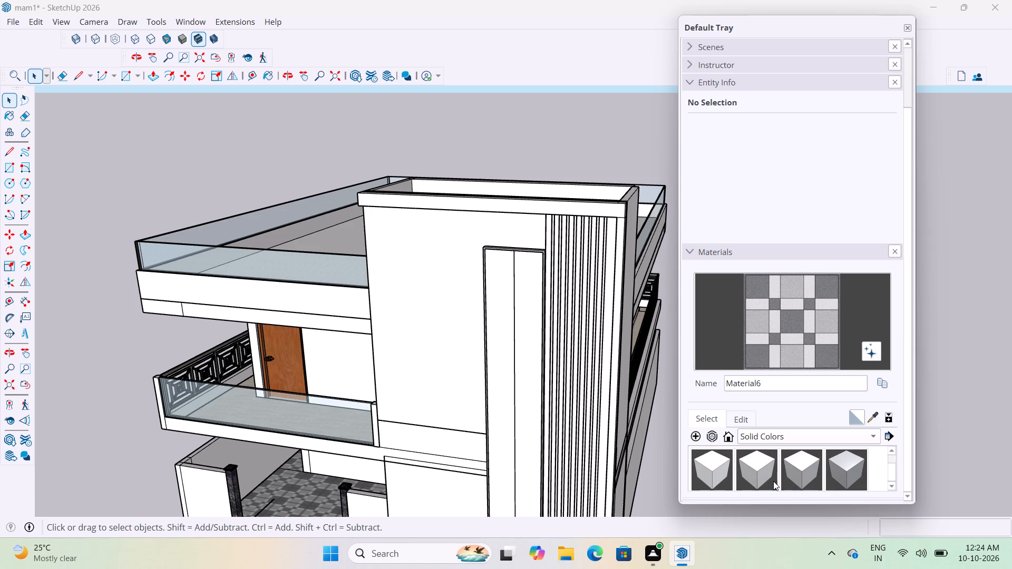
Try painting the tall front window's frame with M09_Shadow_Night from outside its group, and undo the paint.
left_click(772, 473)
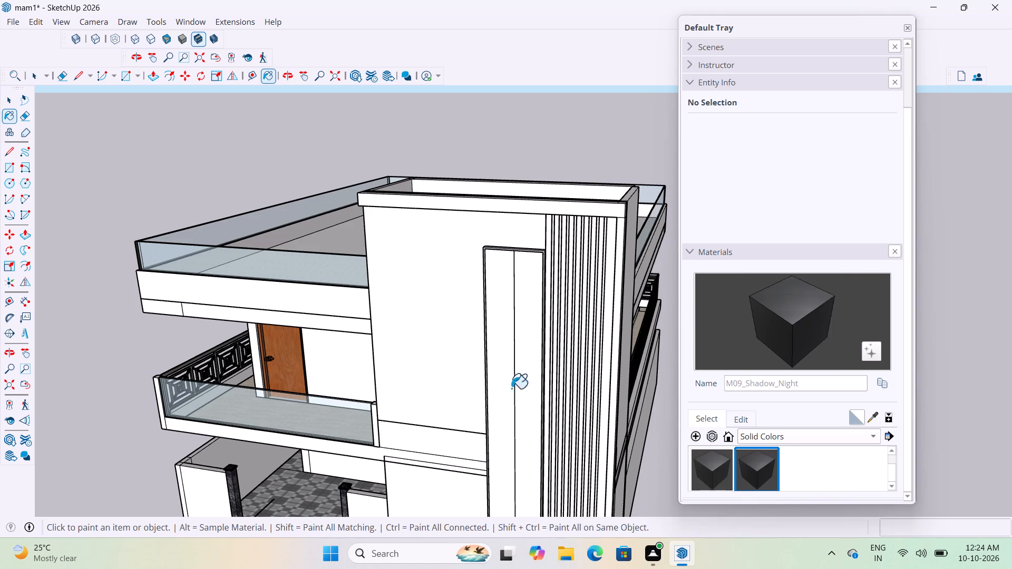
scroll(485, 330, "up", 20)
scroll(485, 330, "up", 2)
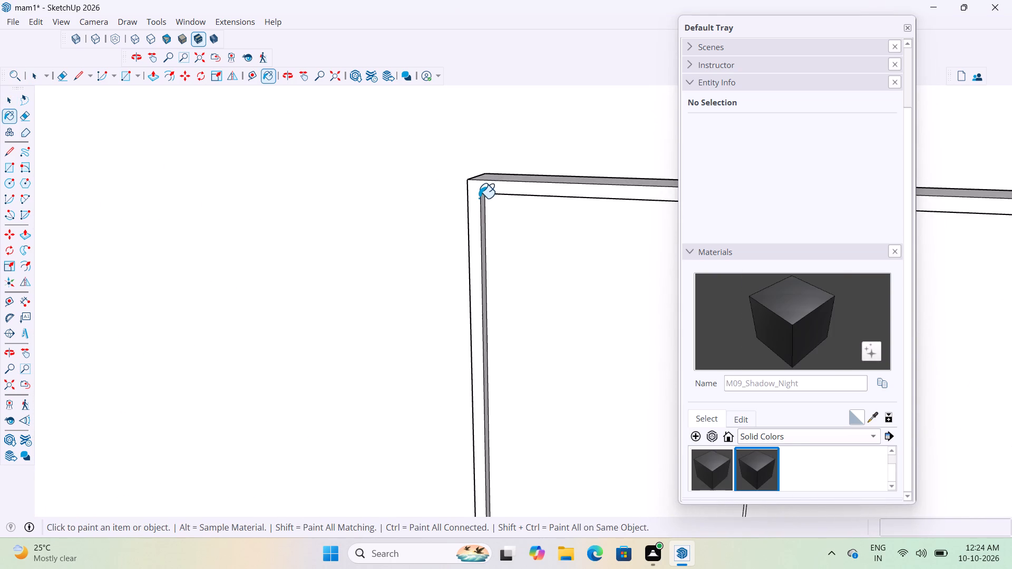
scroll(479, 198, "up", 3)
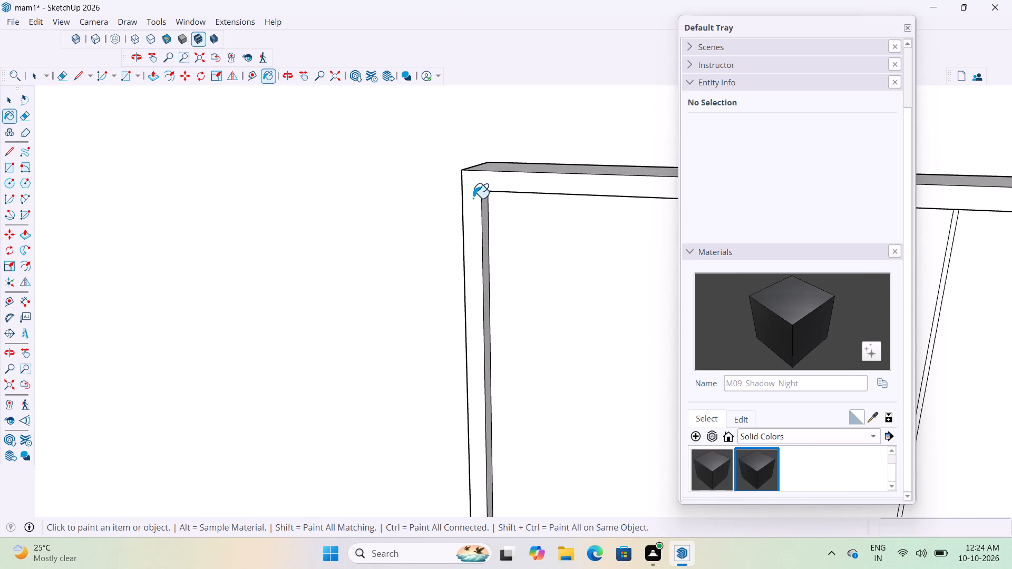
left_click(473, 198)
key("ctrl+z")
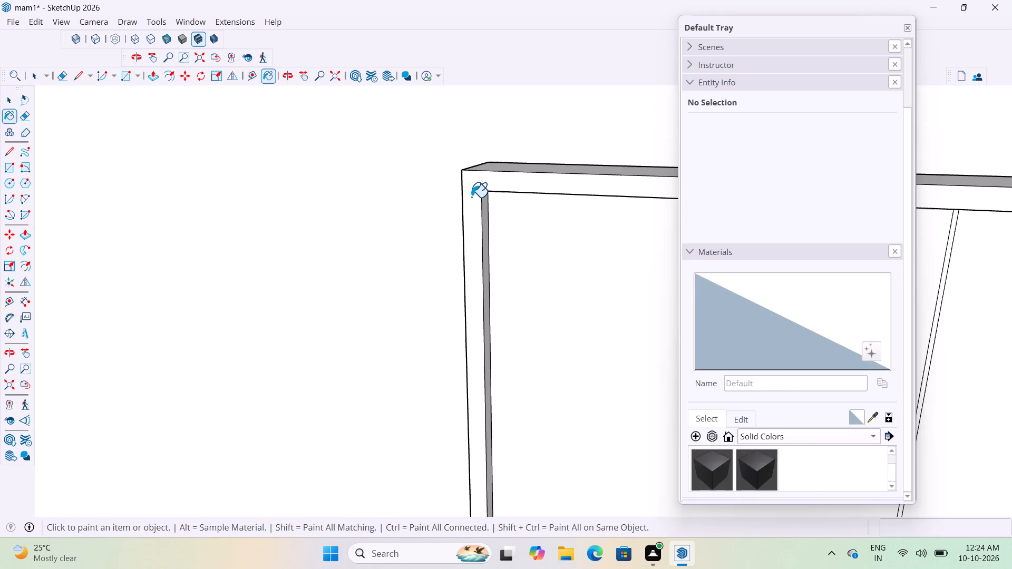
Inside the tall front window's group, paint the outer frame's front face with M08_Obsidian_Black.
key("space")
double_click(473, 197)
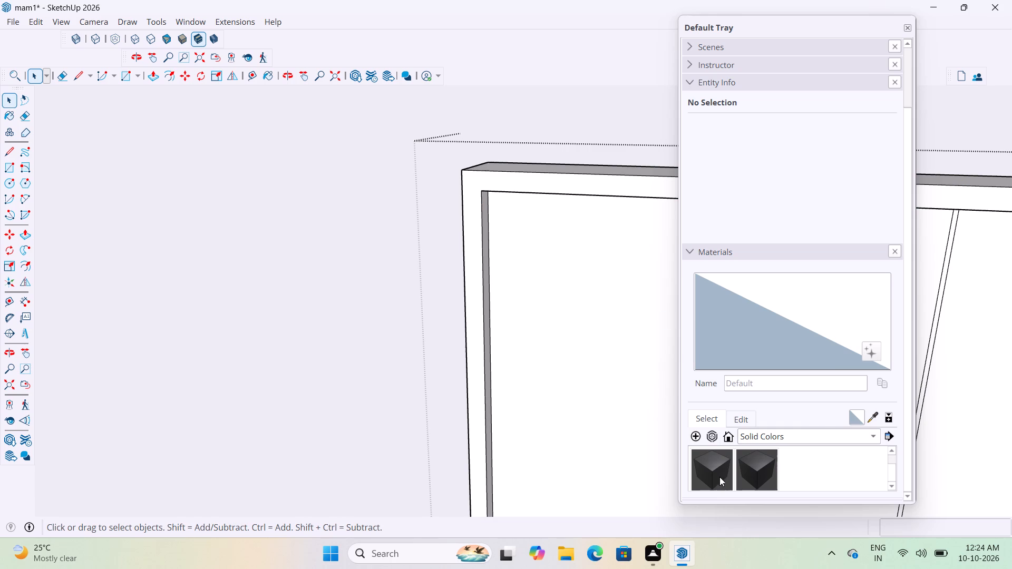
left_click(715, 459)
scroll(487, 230, "up", 5)
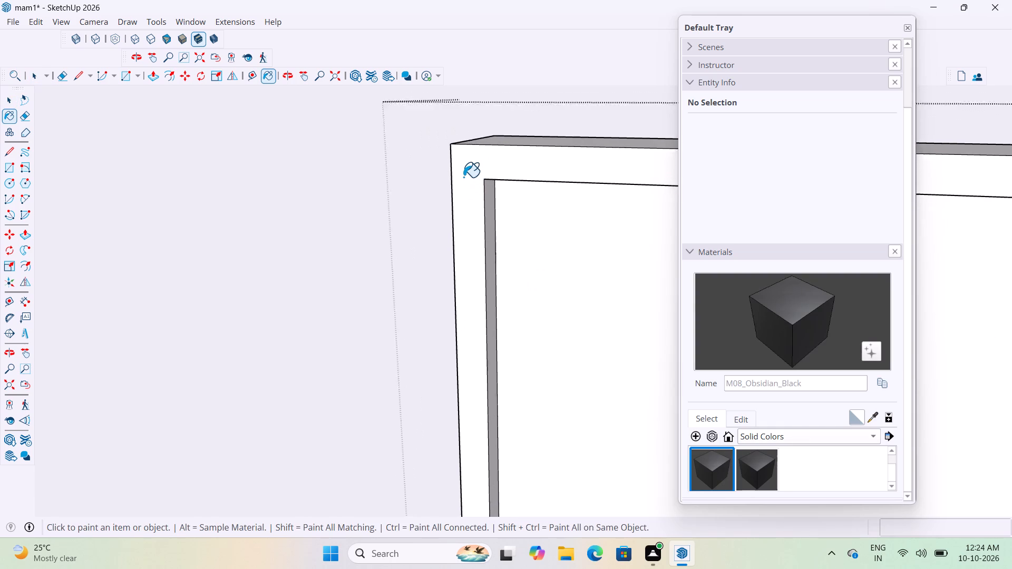
scroll(463, 177, "up", 1)
left_click(463, 176)
Paint the tall window's thin vertical centre divider with M08_Obsidian_Black and leave the group.
scroll(463, 176, "down", 16)
scroll(464, 193, "down", 5)
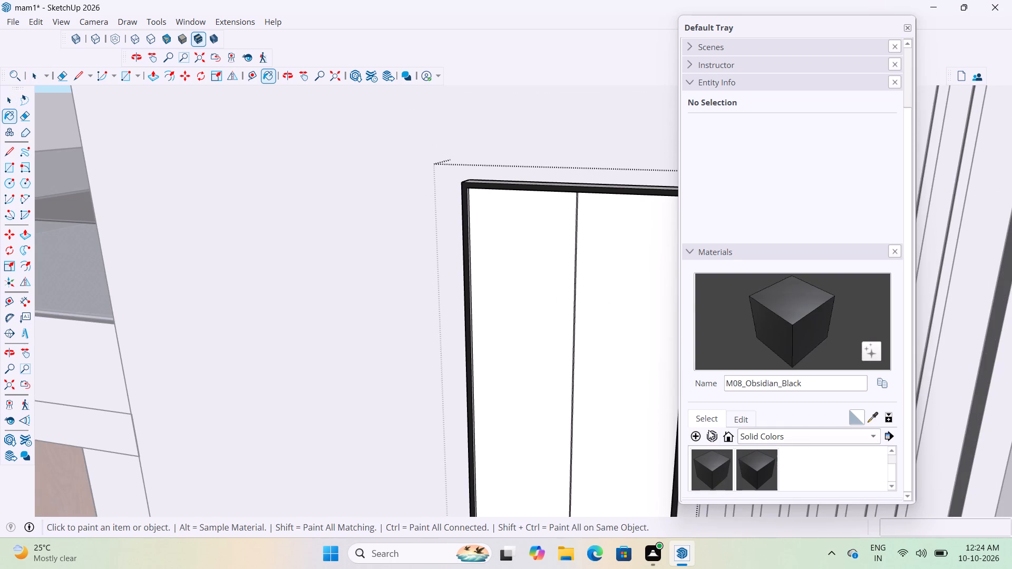
scroll(595, 311, "up", 3)
scroll(495, 224, "down", 5)
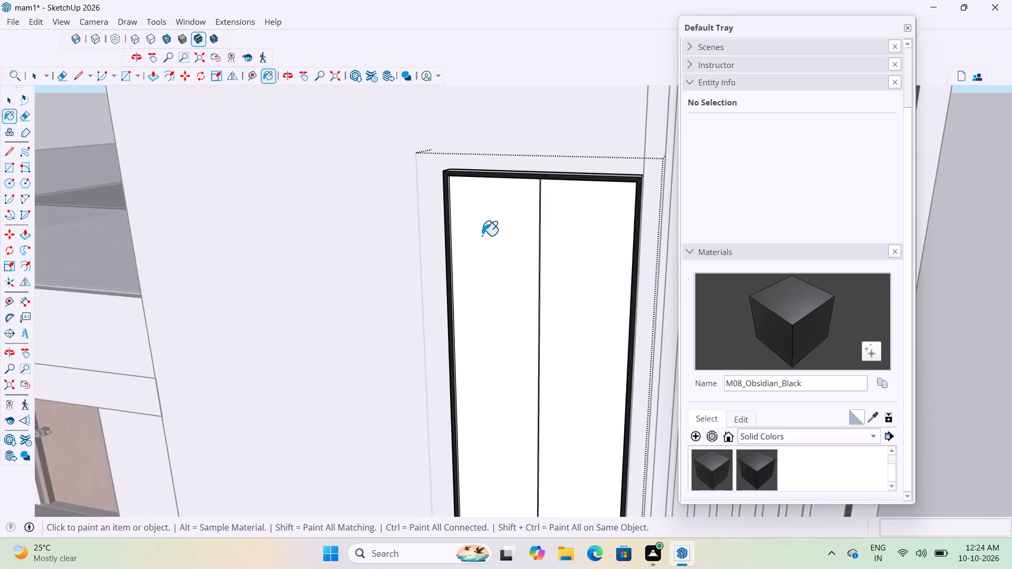
scroll(482, 236, "down", 6)
middle_click_drag(496, 229, 569, 248)
scroll(565, 248, "up", 6)
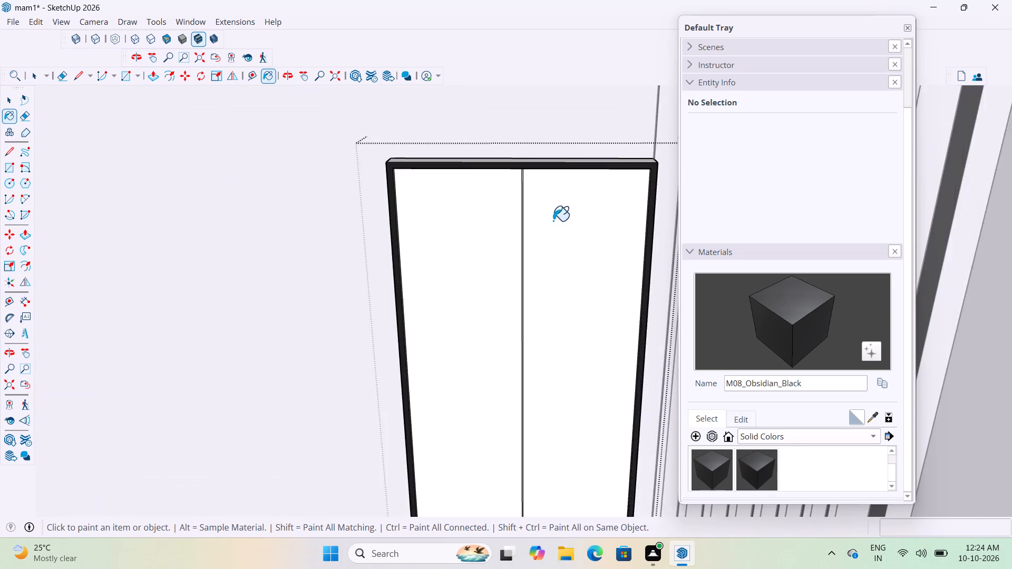
scroll(553, 221, "up", 17)
middle_click_drag(512, 160, 618, 71)
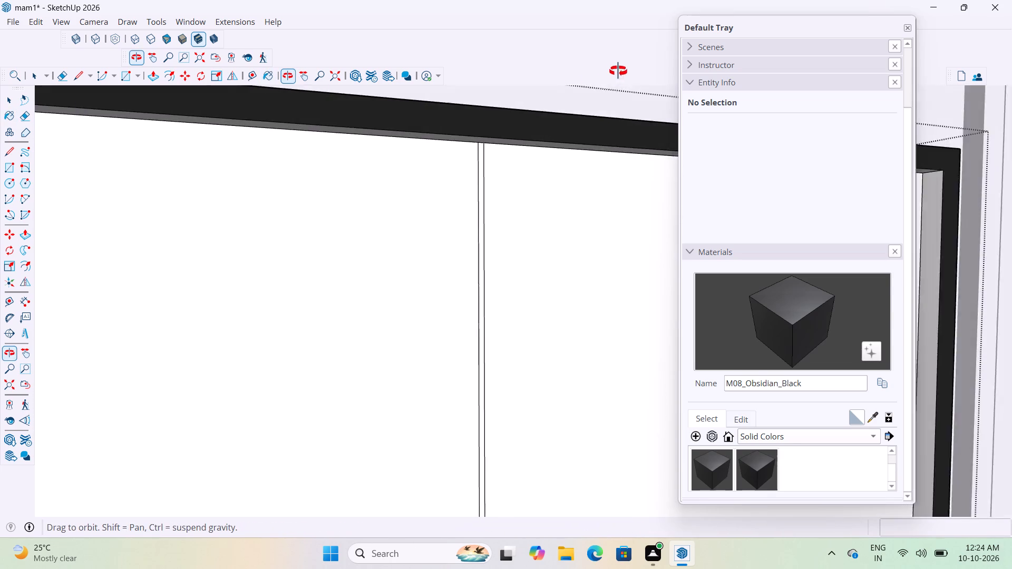
middle_click_drag(618, 71, 688, 101)
scroll(511, 146, "up", 6)
scroll(449, 191, "down", 3)
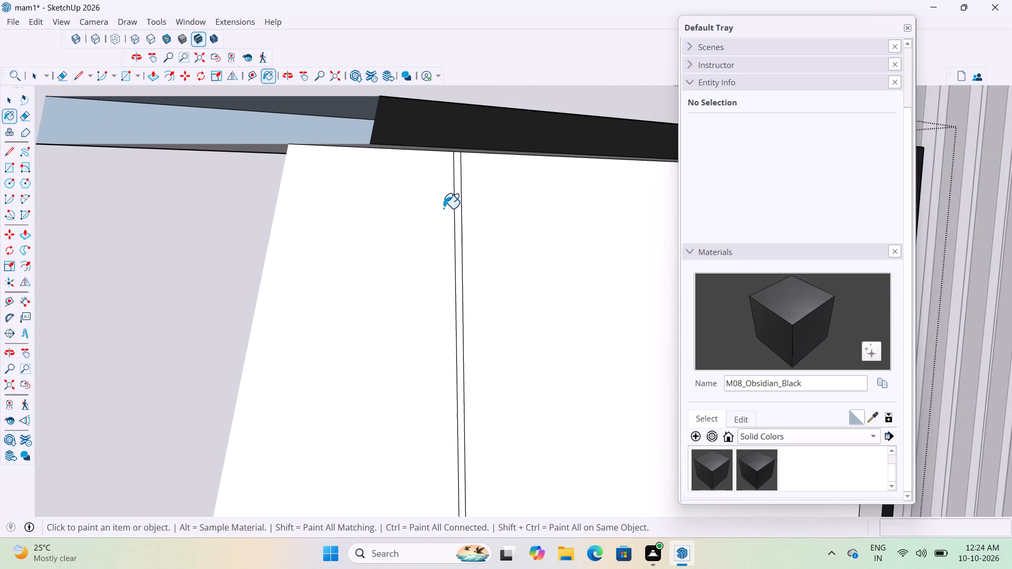
scroll(470, 207, "up", 2)
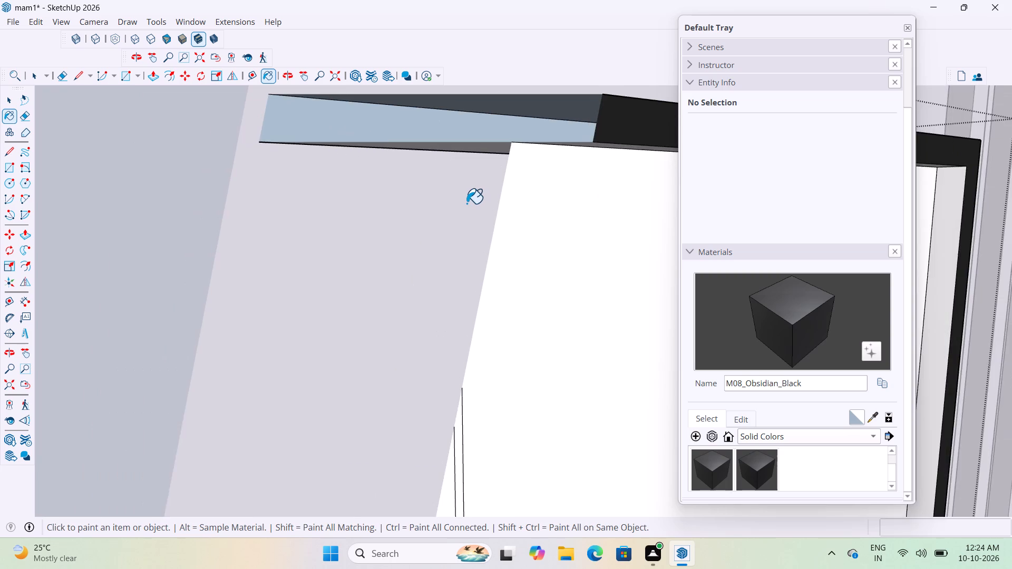
scroll(465, 203, "down", 4)
left_click(460, 203)
scroll(459, 203, "down", 7)
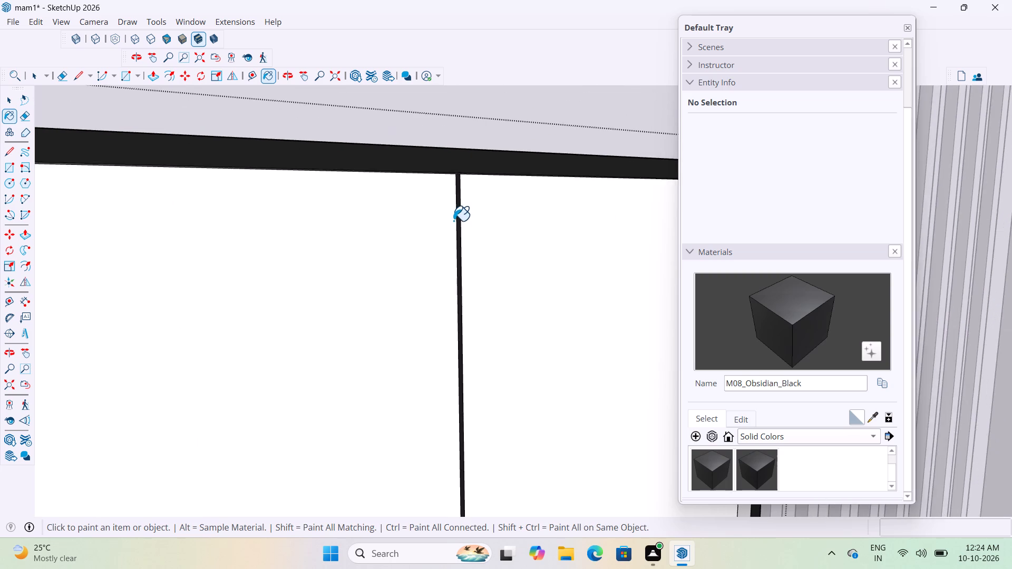
scroll(453, 221, "down", 20)
scroll(453, 221, "down", 12)
key("space")
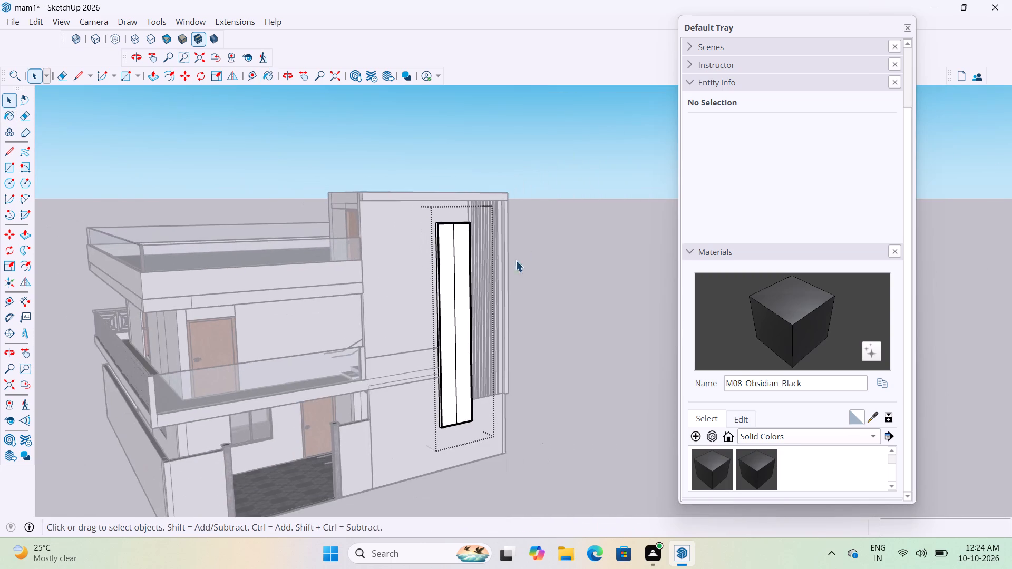
left_click(548, 227)
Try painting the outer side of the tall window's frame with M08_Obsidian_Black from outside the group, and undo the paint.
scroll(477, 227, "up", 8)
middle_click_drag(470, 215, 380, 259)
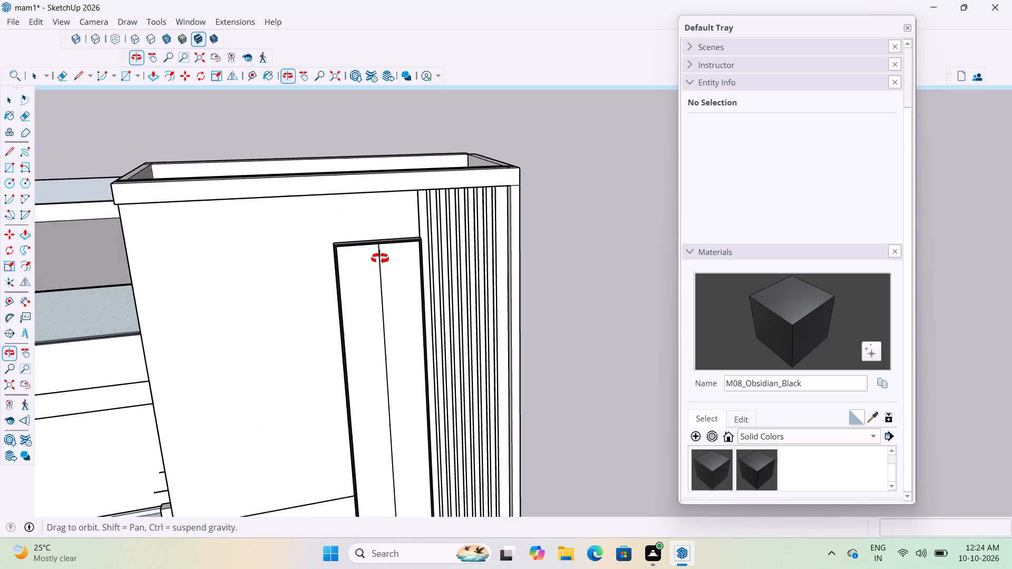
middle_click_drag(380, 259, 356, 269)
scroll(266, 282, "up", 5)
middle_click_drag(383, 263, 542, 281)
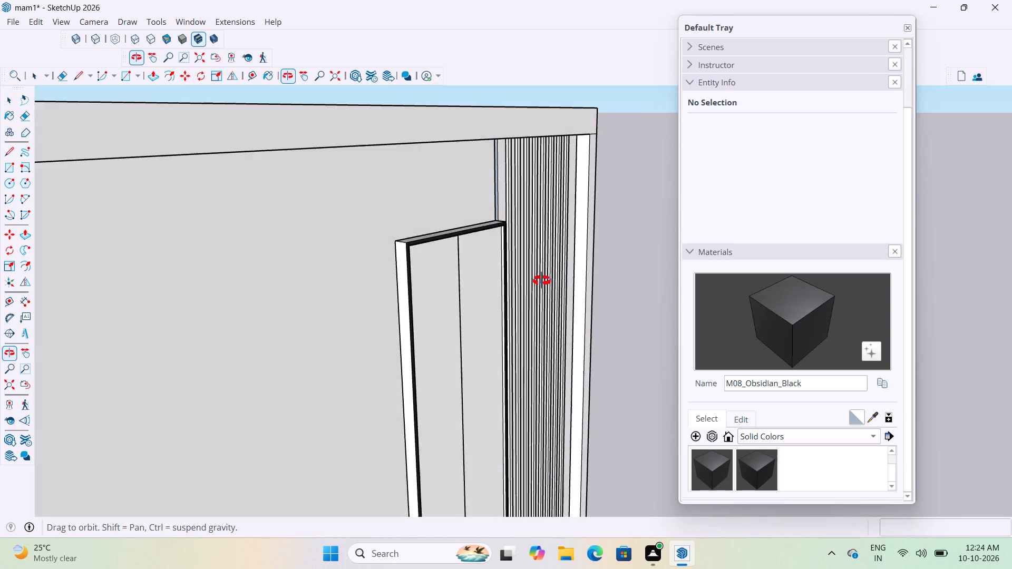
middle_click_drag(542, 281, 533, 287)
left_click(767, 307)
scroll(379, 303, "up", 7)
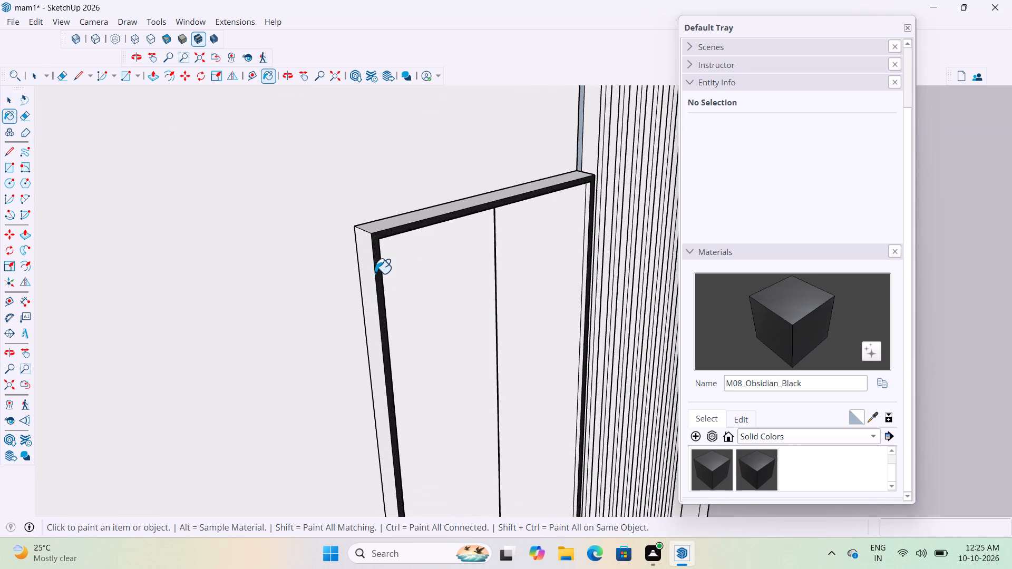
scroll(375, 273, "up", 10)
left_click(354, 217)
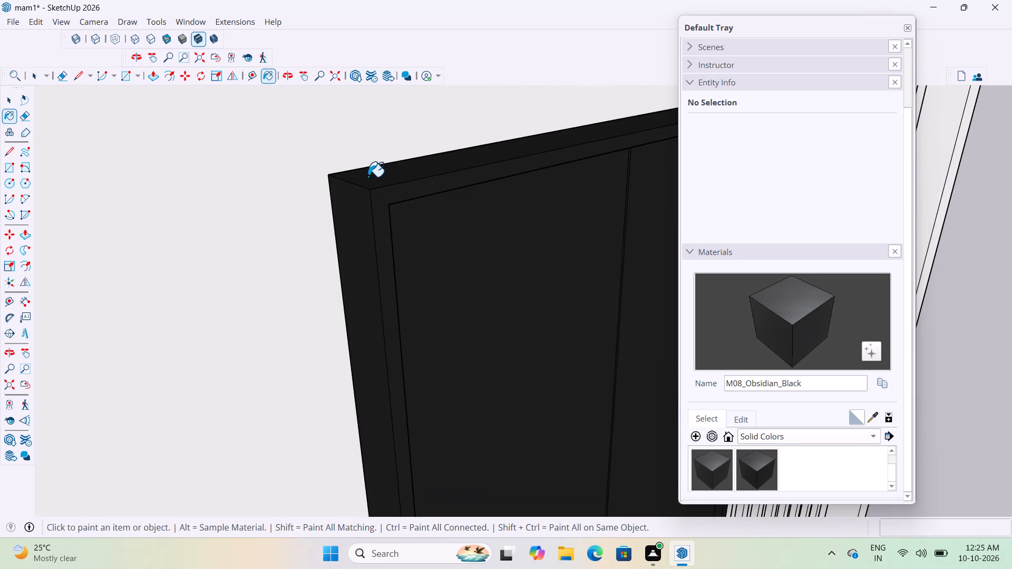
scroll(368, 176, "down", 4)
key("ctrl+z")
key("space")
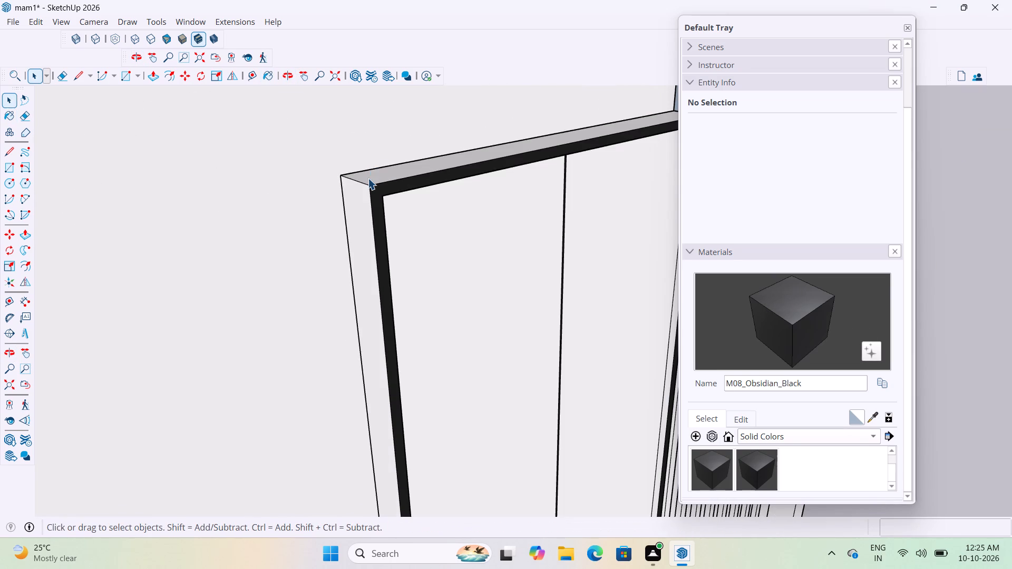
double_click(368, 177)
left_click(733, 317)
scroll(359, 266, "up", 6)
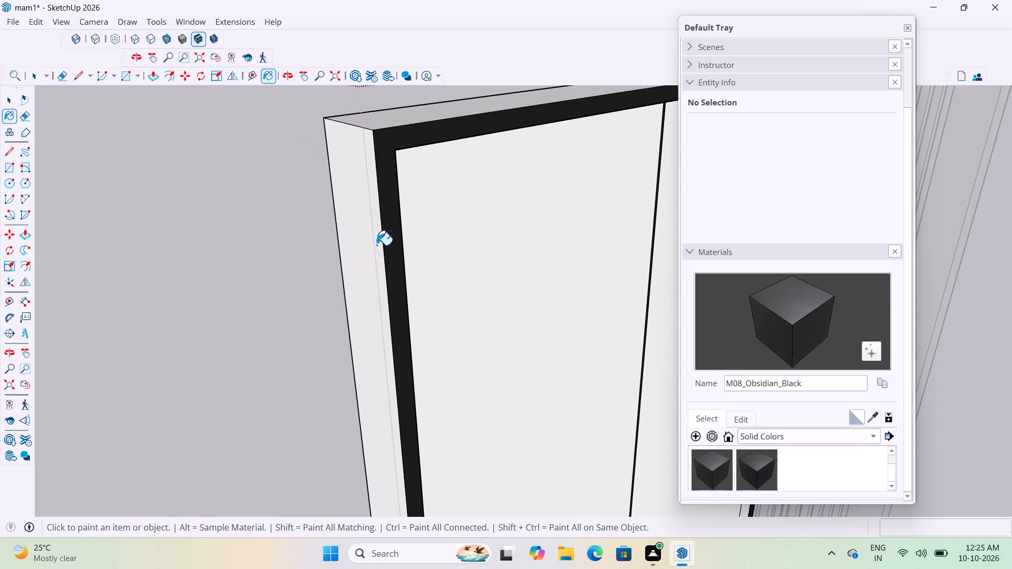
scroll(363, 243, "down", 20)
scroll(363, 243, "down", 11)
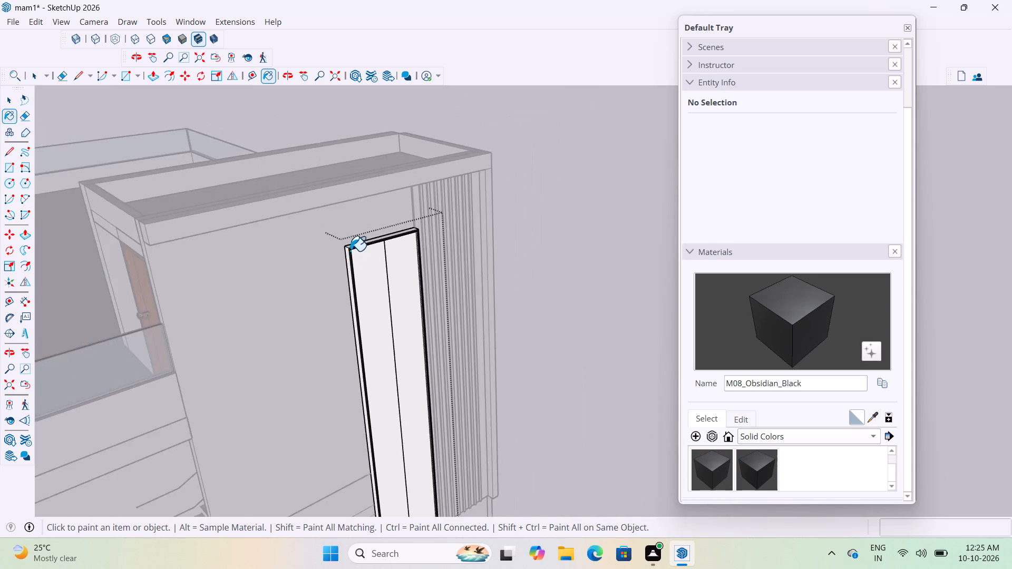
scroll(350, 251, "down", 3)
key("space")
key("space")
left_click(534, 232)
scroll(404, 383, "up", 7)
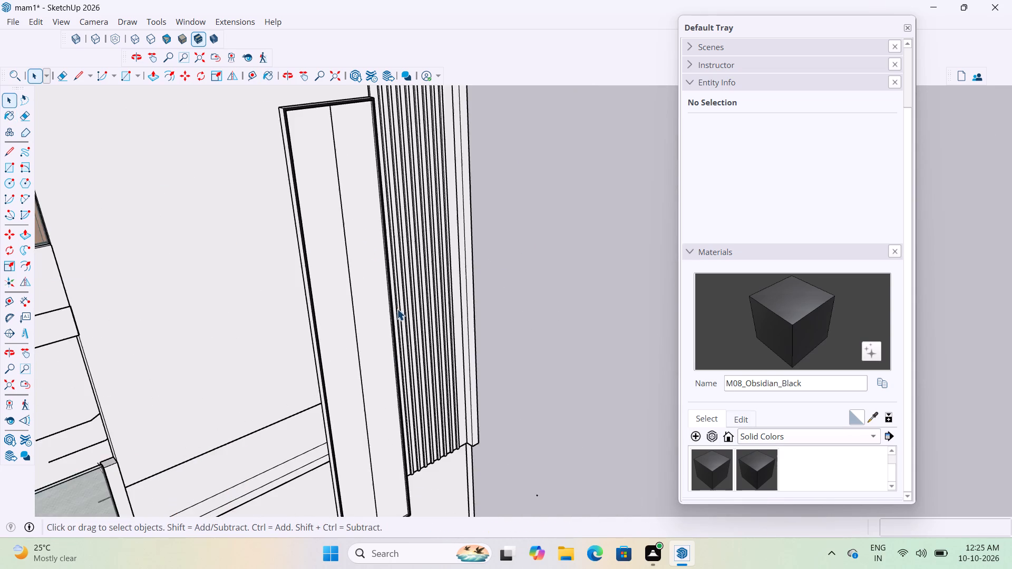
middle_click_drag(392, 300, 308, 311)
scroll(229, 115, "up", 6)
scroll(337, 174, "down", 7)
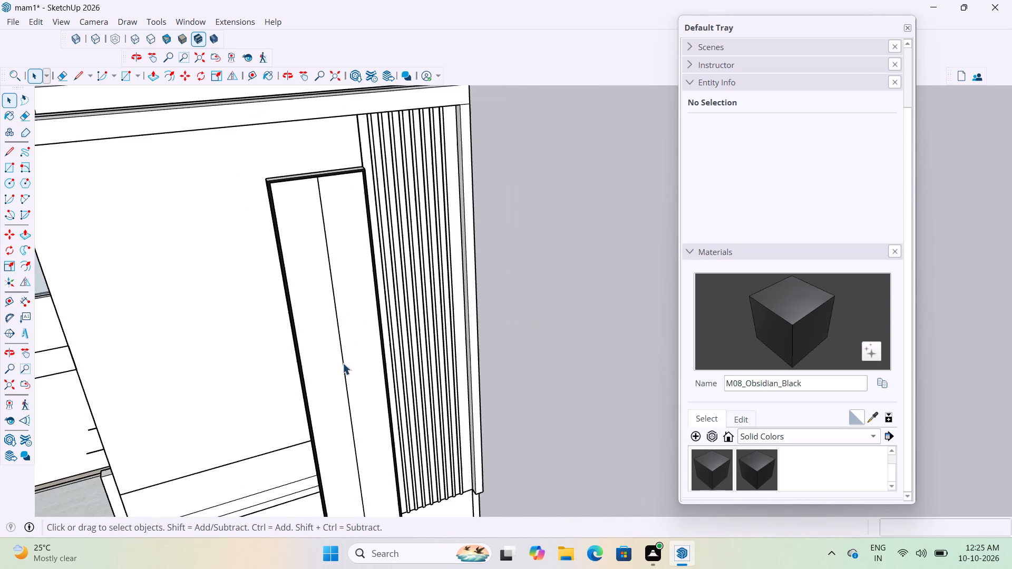
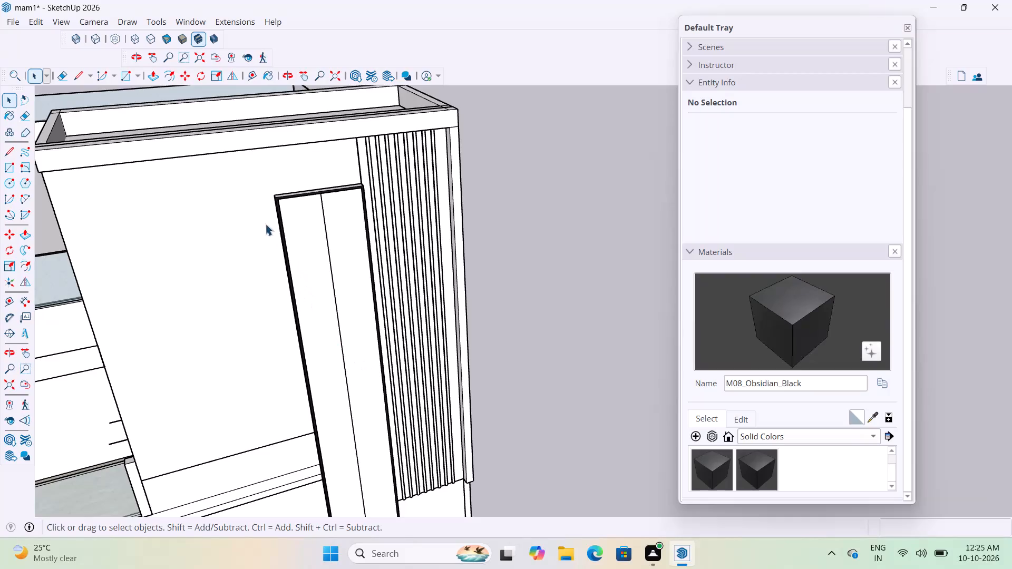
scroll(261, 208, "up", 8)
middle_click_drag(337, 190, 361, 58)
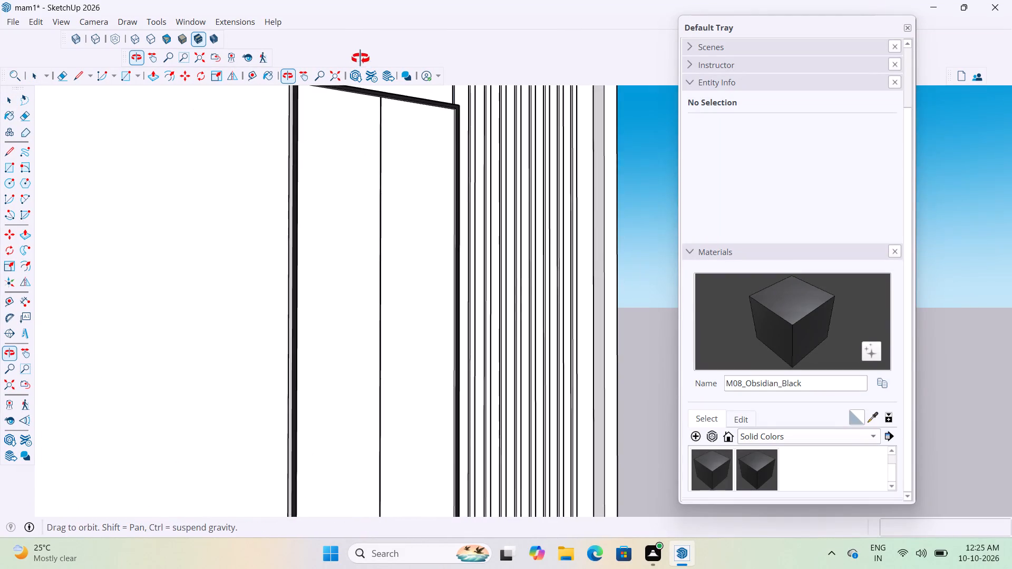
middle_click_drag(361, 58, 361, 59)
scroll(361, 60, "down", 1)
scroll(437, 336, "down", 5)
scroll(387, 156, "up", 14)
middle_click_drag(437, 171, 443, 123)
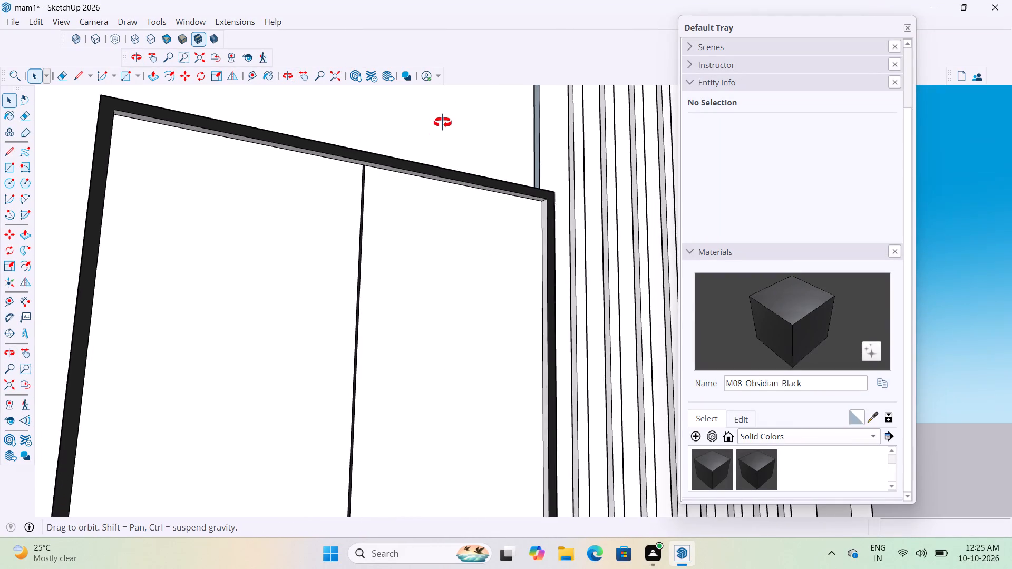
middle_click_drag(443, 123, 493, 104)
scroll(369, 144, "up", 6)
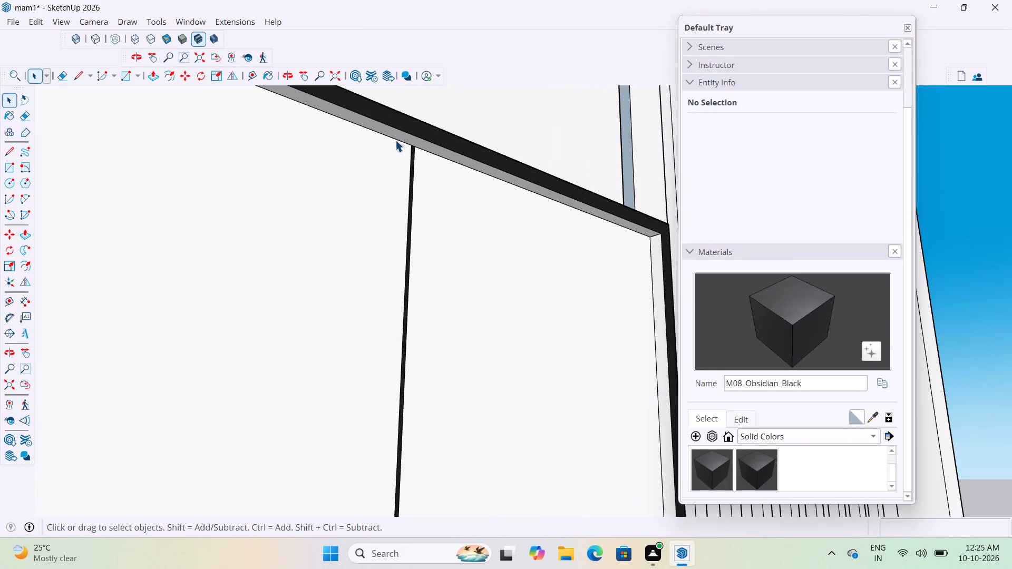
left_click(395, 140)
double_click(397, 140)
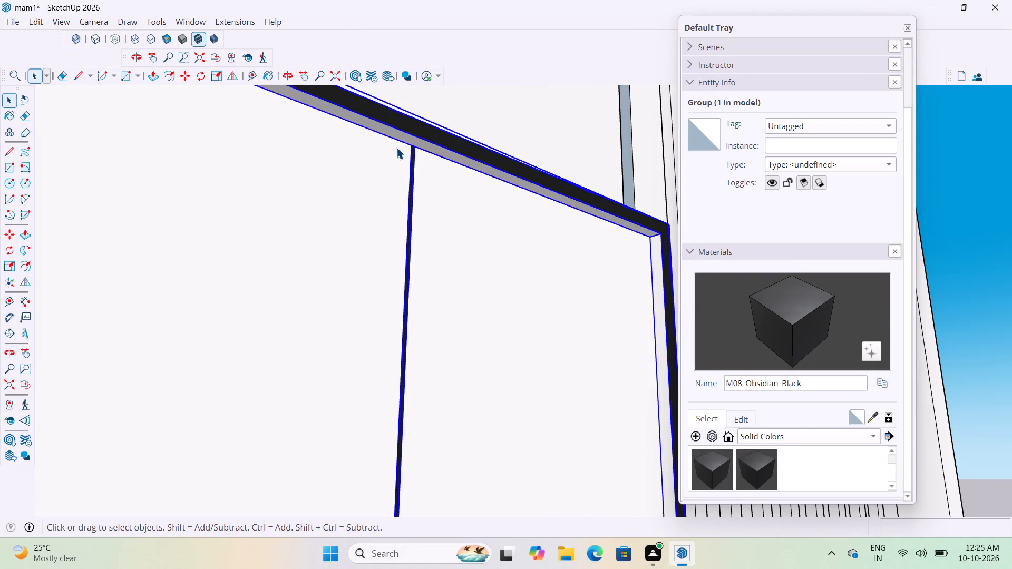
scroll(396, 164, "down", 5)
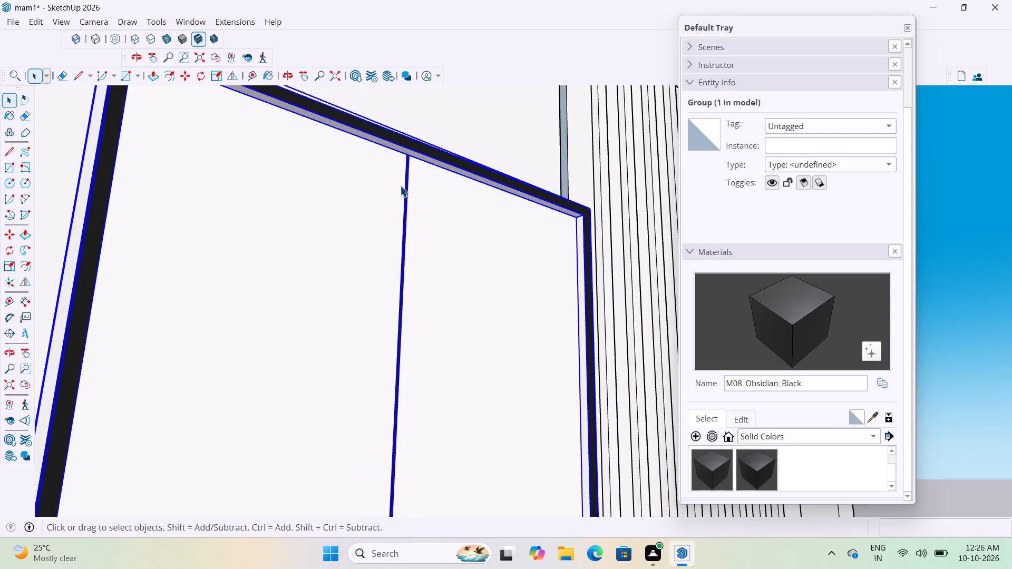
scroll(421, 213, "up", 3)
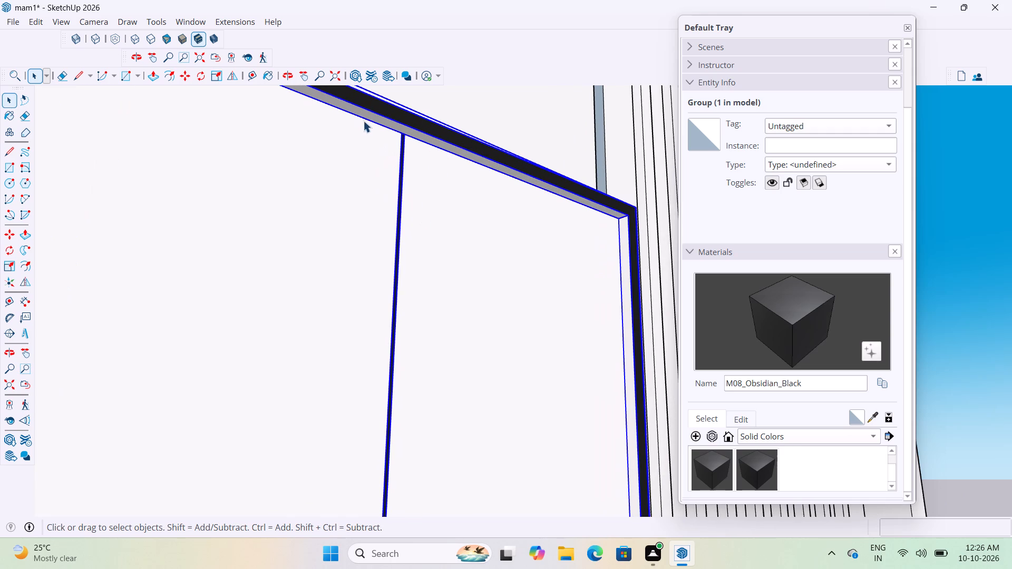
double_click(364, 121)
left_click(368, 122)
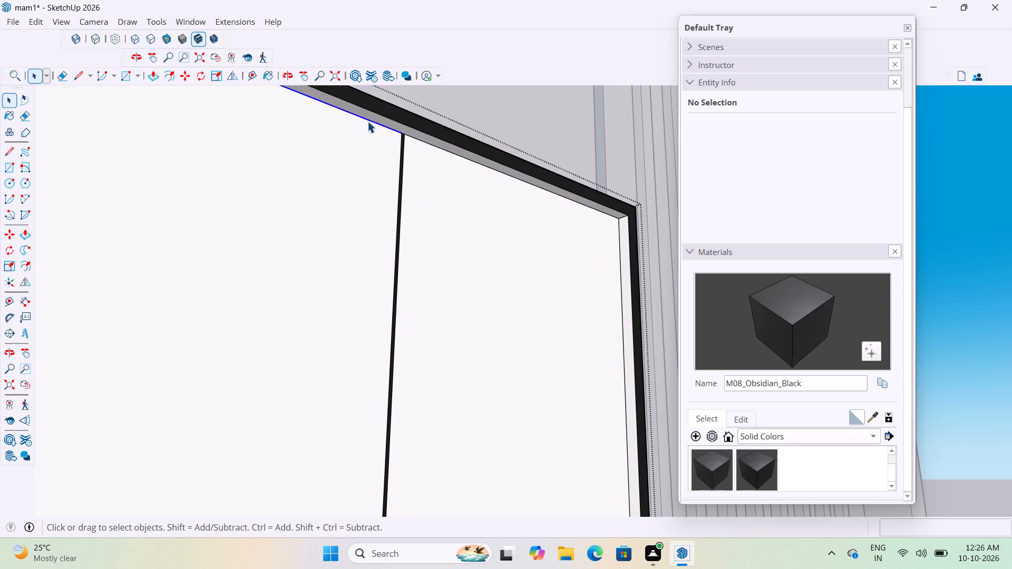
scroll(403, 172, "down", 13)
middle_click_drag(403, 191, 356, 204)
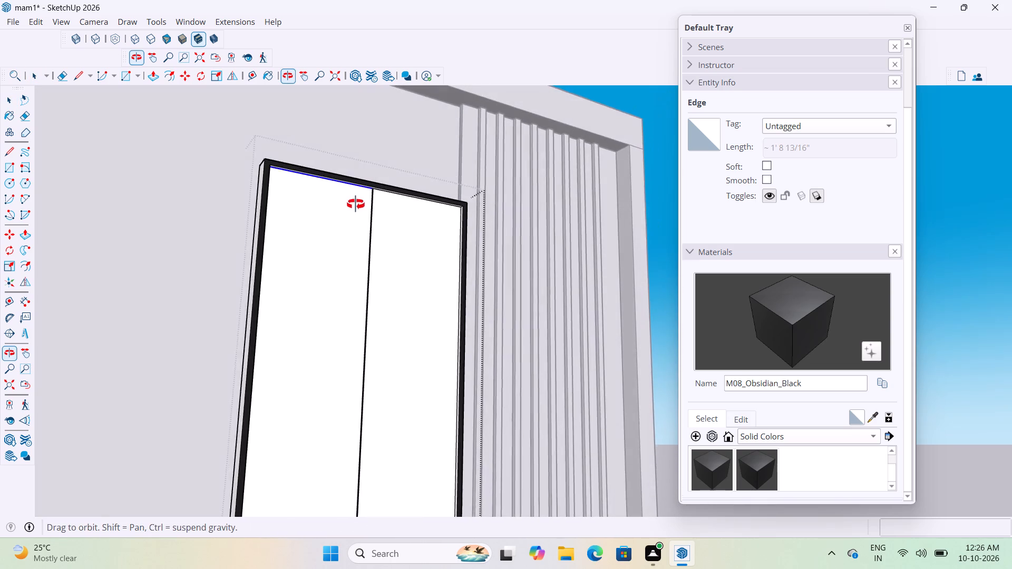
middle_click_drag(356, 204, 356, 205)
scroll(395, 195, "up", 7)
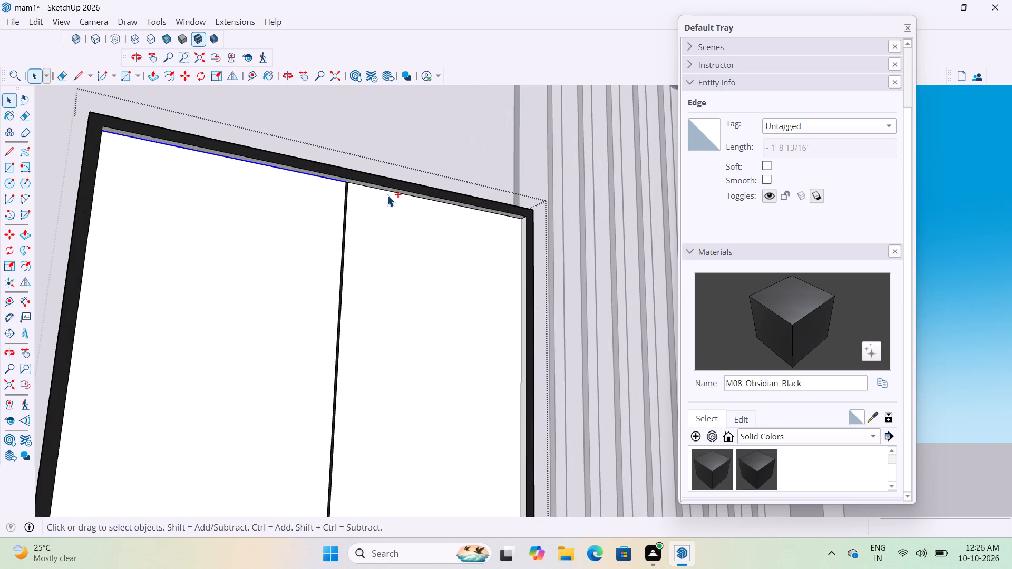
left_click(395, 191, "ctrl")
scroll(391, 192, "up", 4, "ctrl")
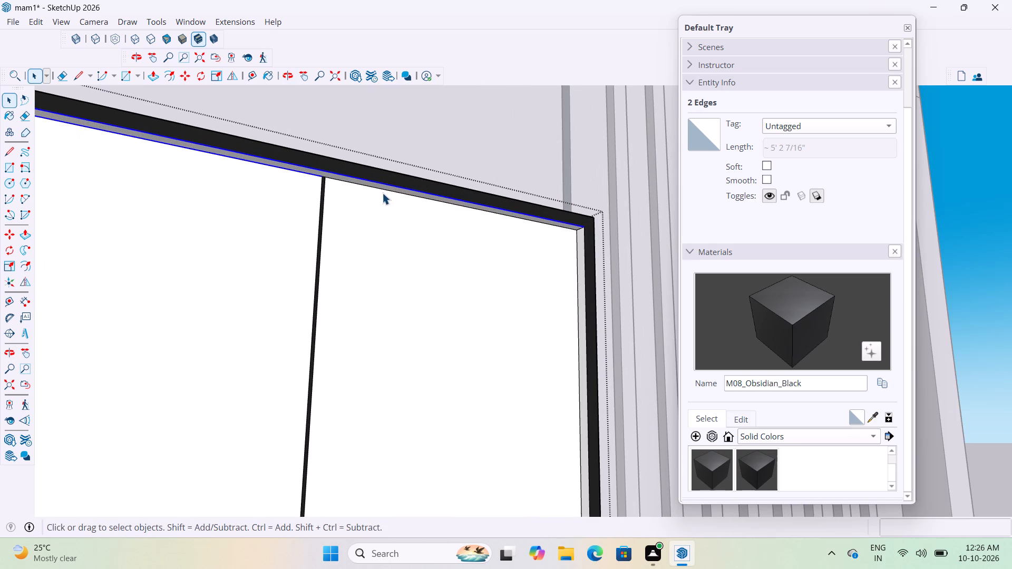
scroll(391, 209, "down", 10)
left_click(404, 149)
Inside the tall front window's group, copy the top edges of both glass panes downward along the frame's inner side edge.
scroll(376, 187, "up", 7)
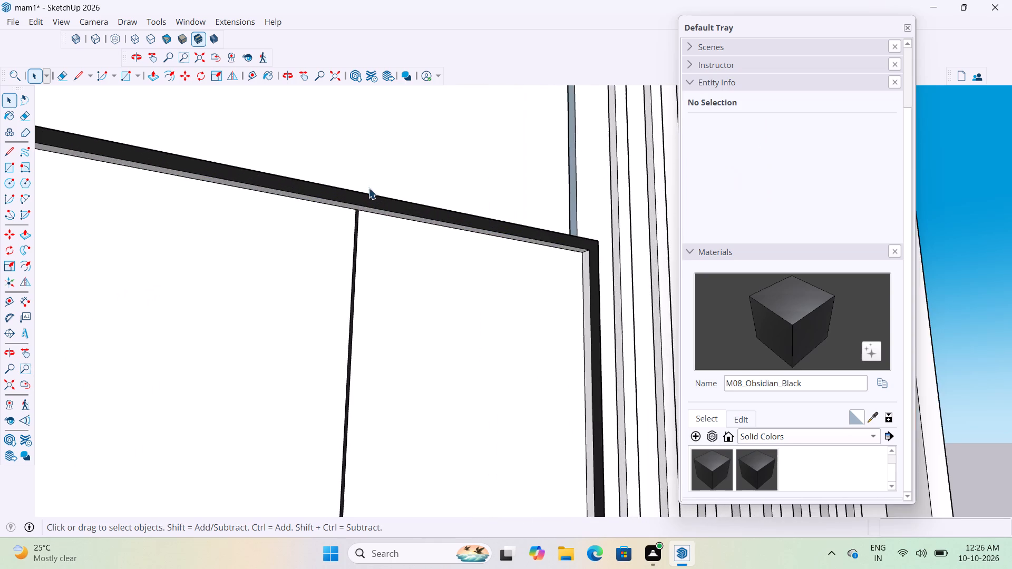
double_click(329, 225)
scroll(335, 210, "up", 4)
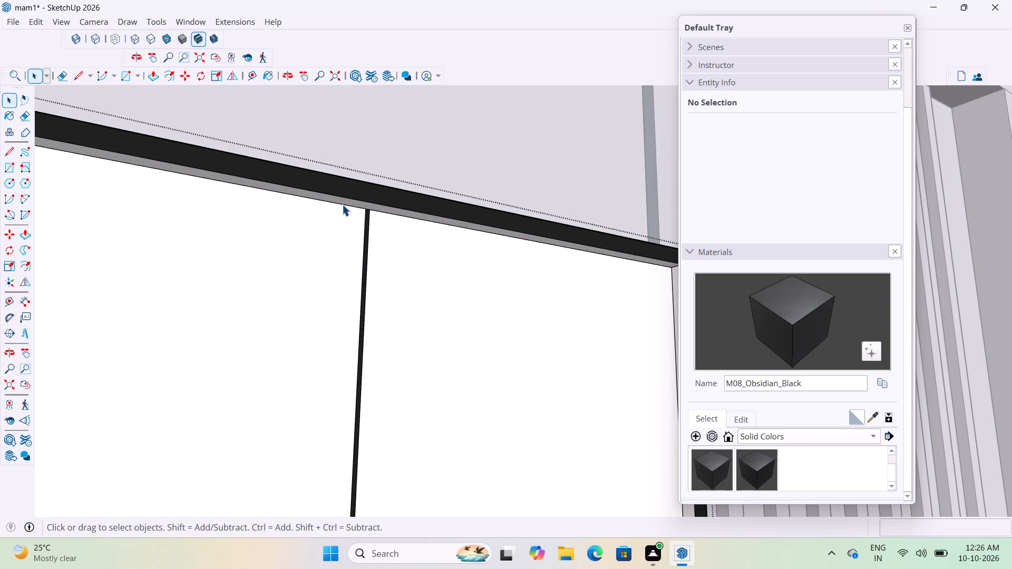
left_click(342, 204)
scroll(388, 209, "up", 6, "ctrl")
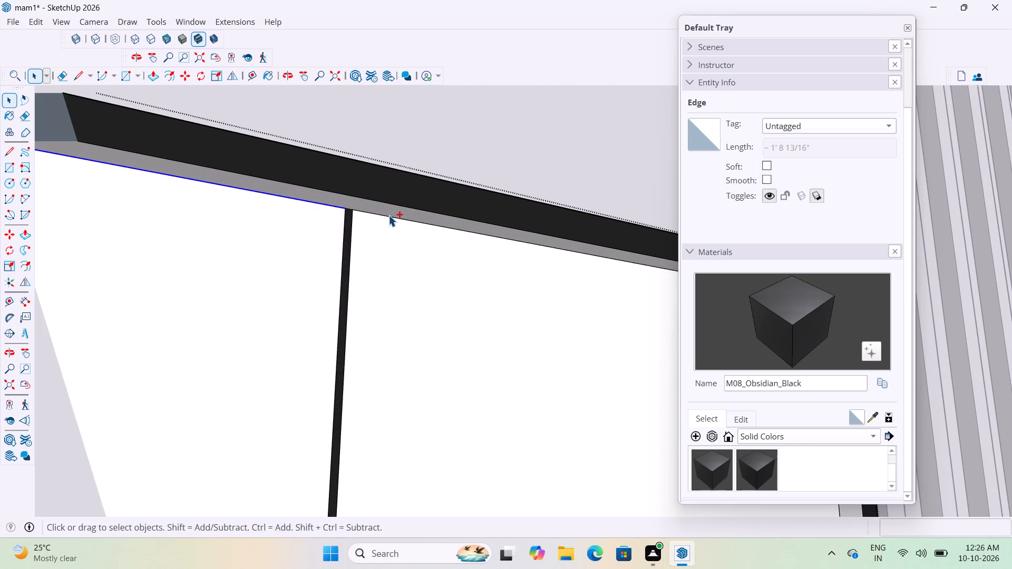
left_click(388, 217, "ctrl")
scroll(438, 233, "down", 2, "ctrl")
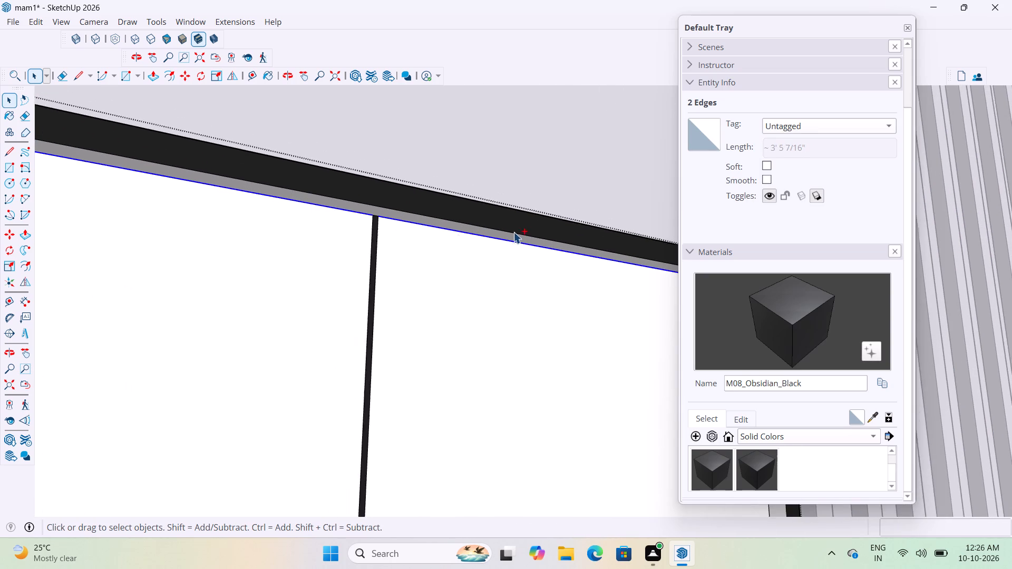
scroll(513, 232, "down", 5, "ctrl")
scroll(464, 243, "down", 5, "ctrl")
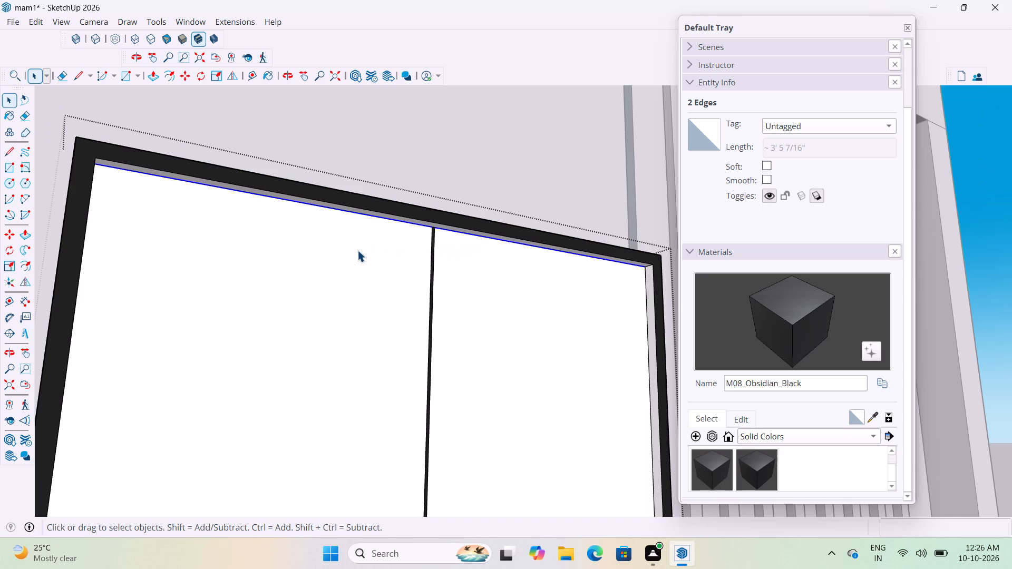
scroll(357, 251, "down", 4)
scroll(424, 238, "up", 6)
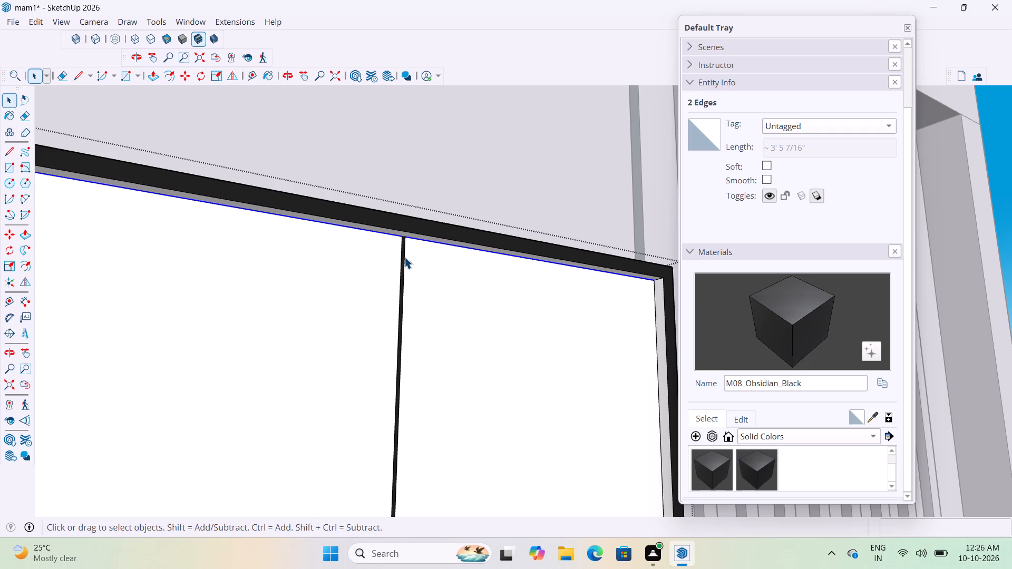
scroll(482, 271, "down", 8)
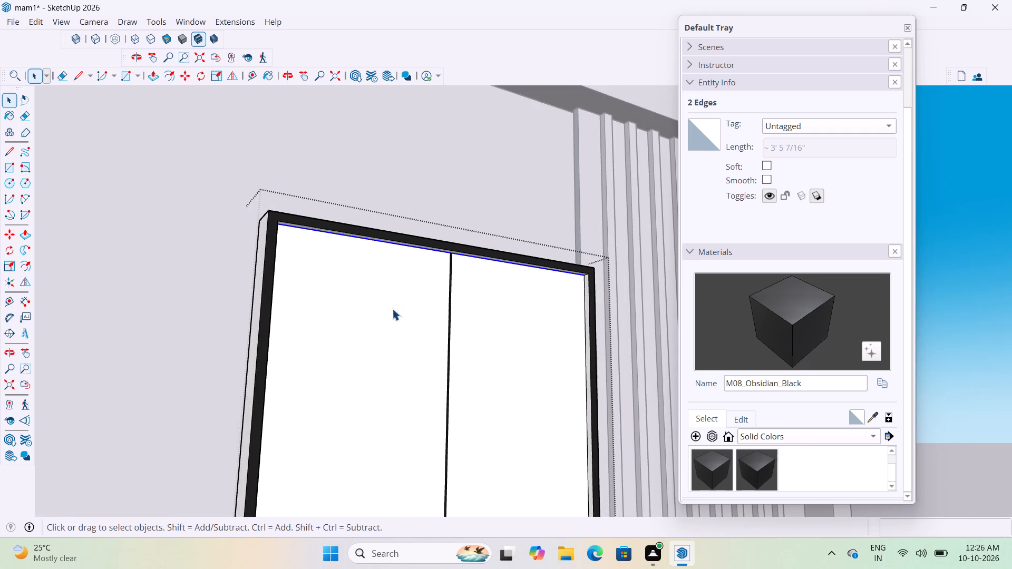
middle_click_drag(294, 321, 213, 330)
scroll(216, 270, "up", 12)
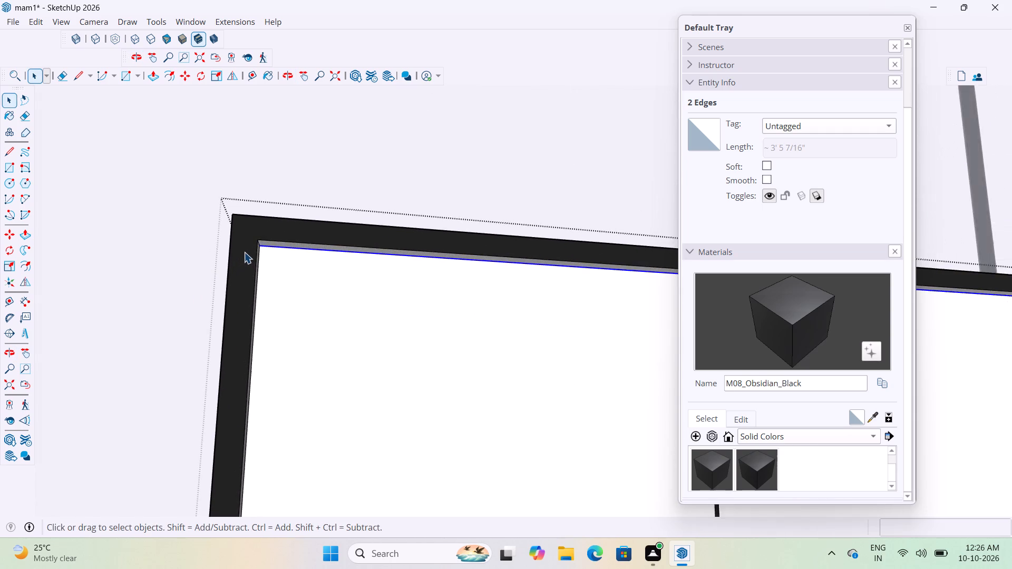
scroll(244, 252, "up", 2)
key("m")
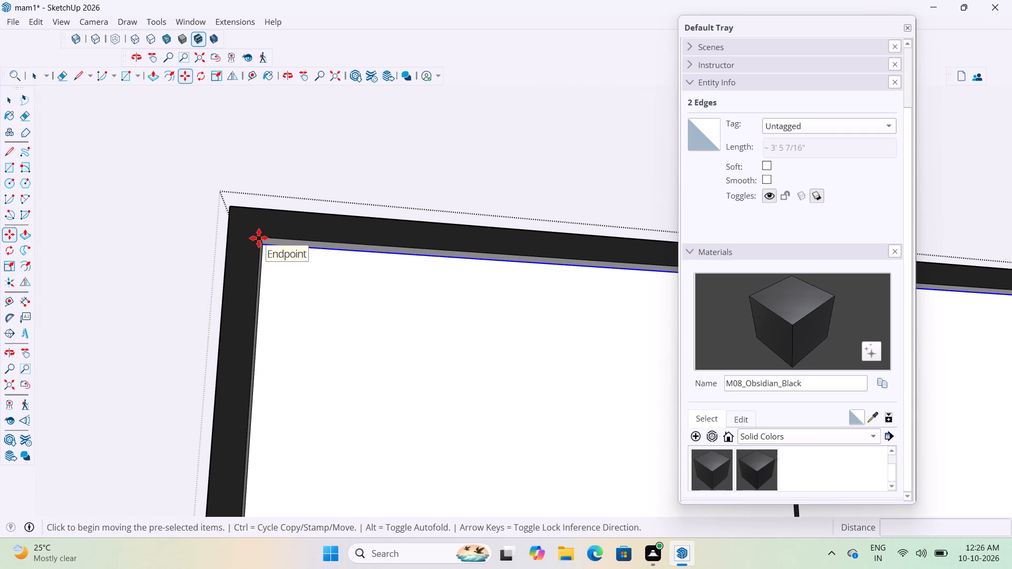
scroll(279, 265, "up", 7)
scroll(275, 257, "down", 5)
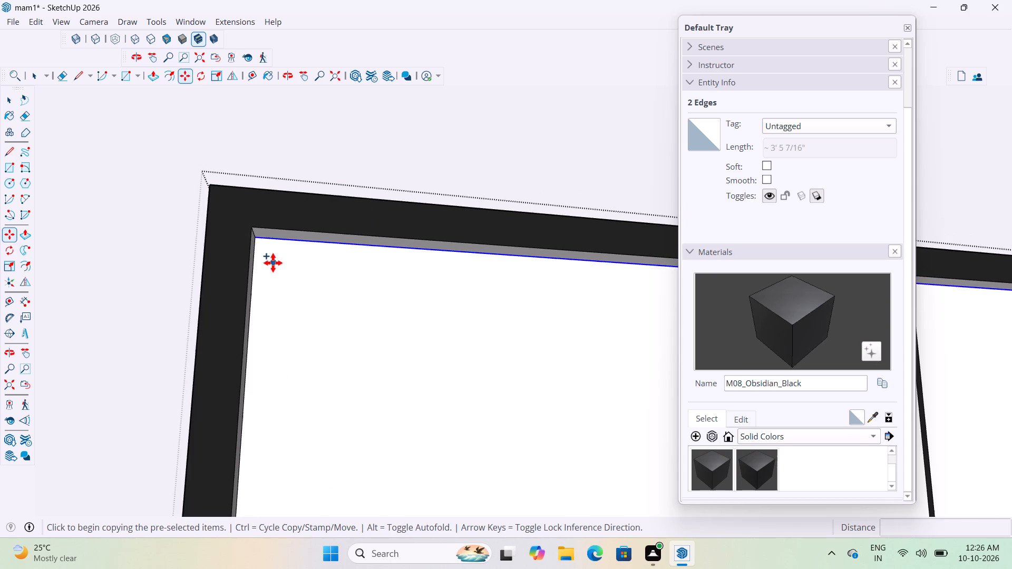
left_click(260, 241)
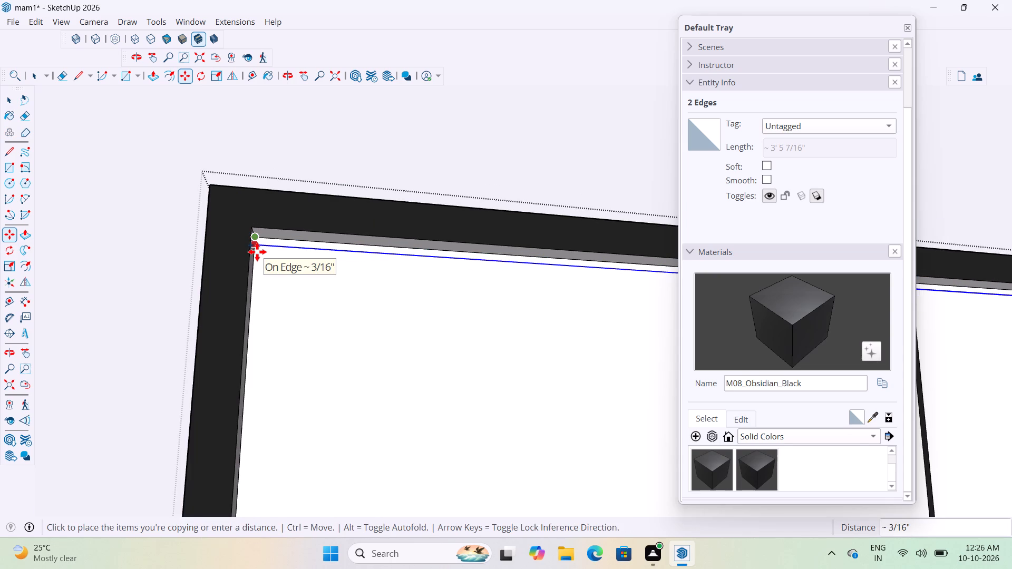
scroll(257, 252, "down", 9)
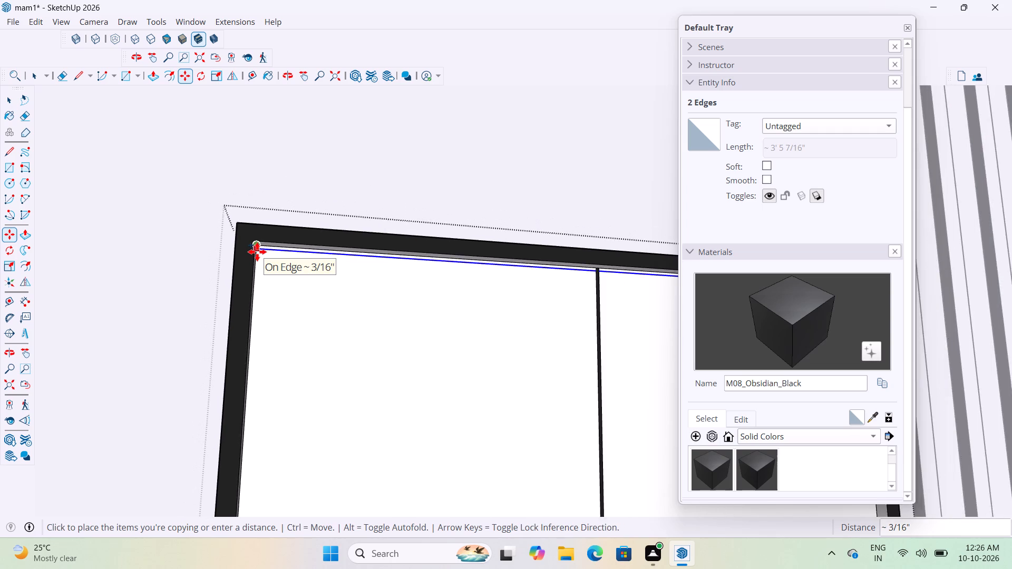
scroll(257, 252, "down", 10)
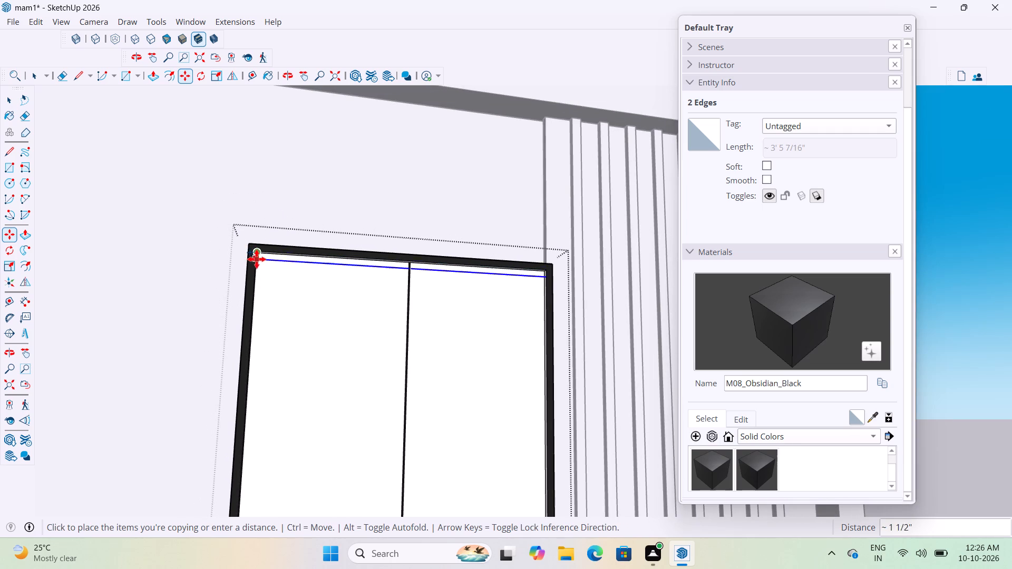
scroll(258, 258, "up", 3)
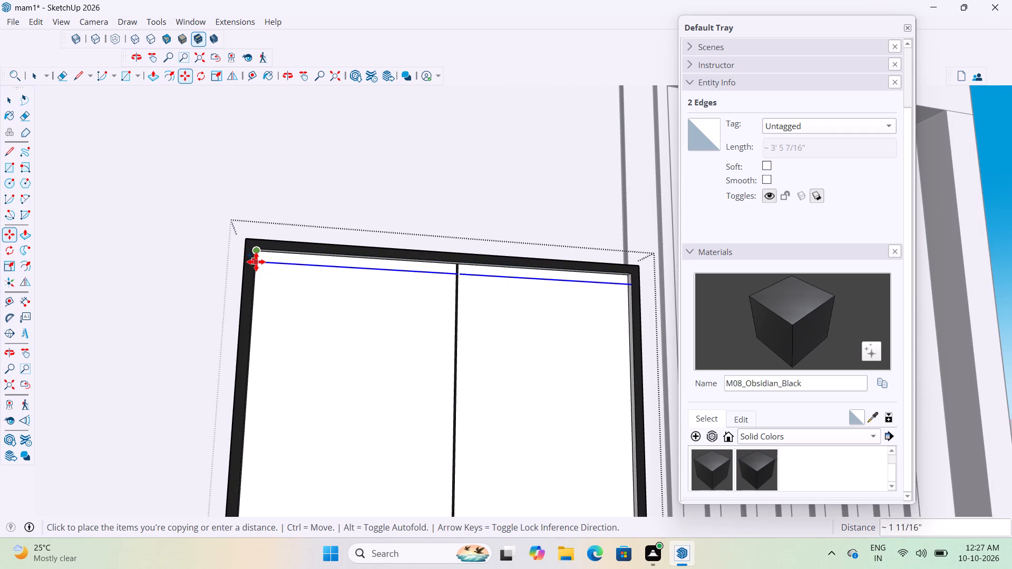
scroll(256, 261, "up", 7)
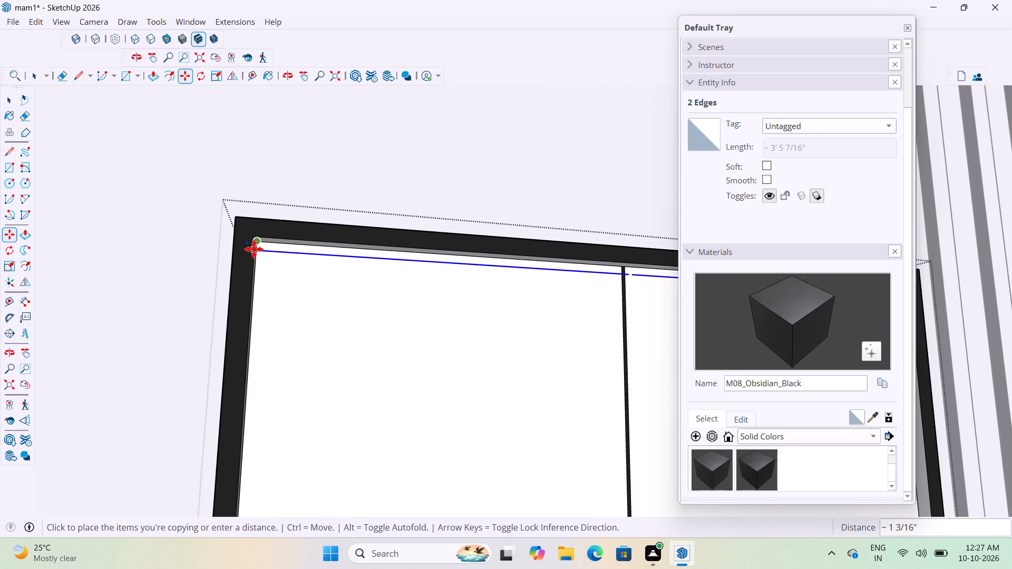
scroll(254, 249, "down", 2)
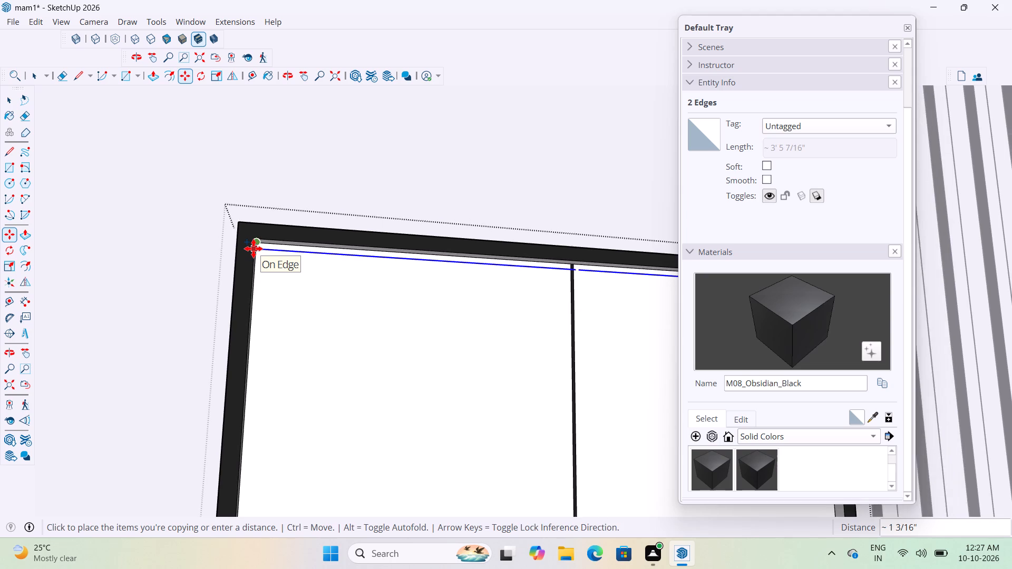
scroll(254, 249, "down", 9)
middle_click_drag(254, 256, 264, 293)
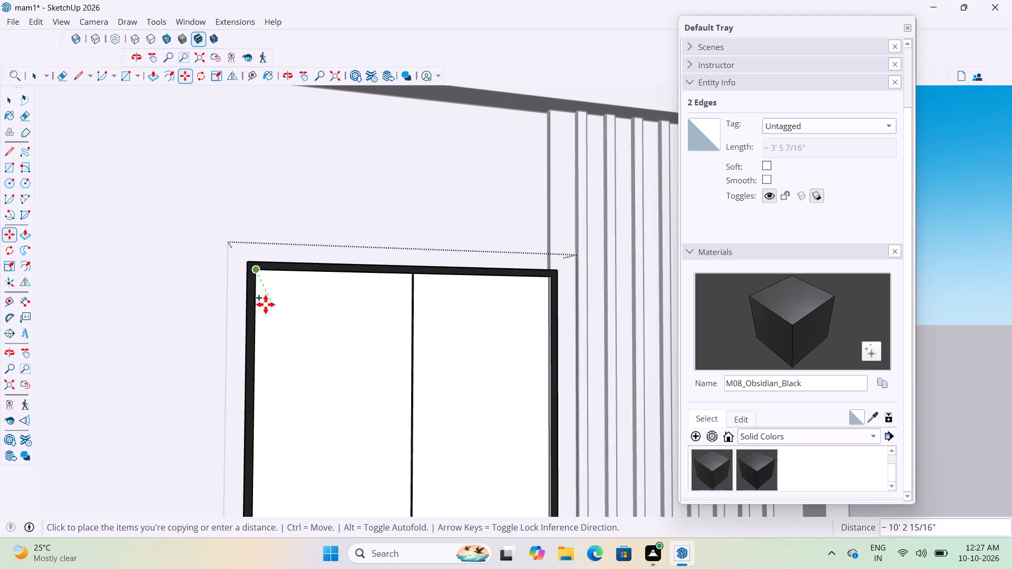
scroll(263, 326, "up", 7)
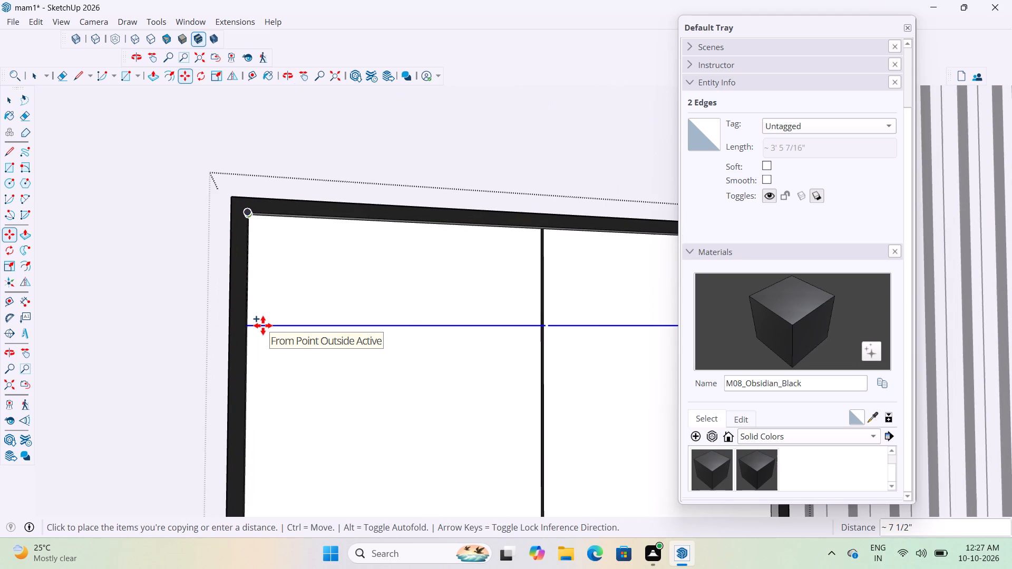
scroll(270, 328, "down", 16)
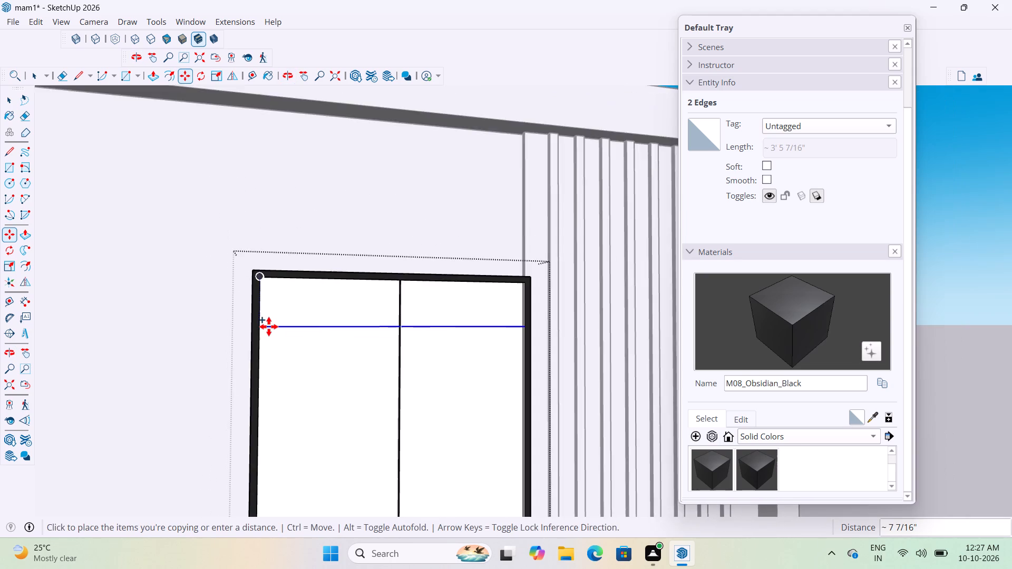
scroll(269, 327, "down", 5)
scroll(267, 341, "up", 7)
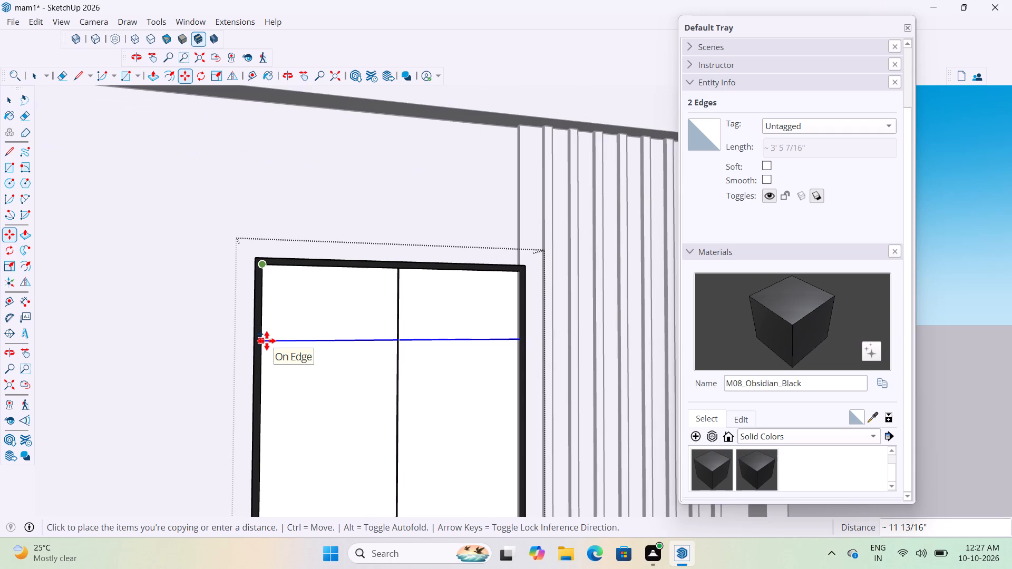
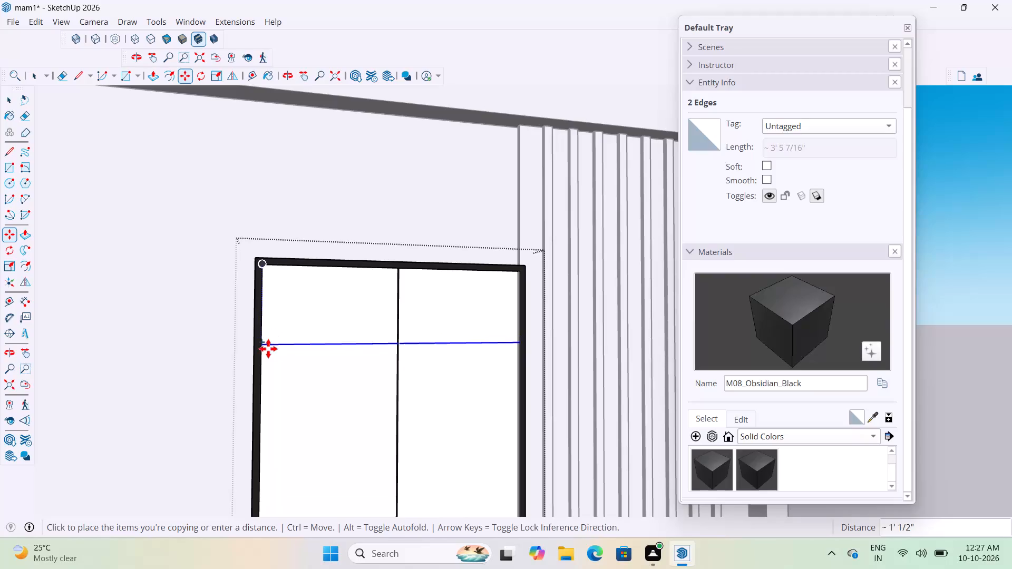
Place the copied pane top edges 2' below the originals and repeat the copy 15 times down the tall window.
scroll(275, 351, "up", 8)
middle_click_drag(270, 342, 236, 338)
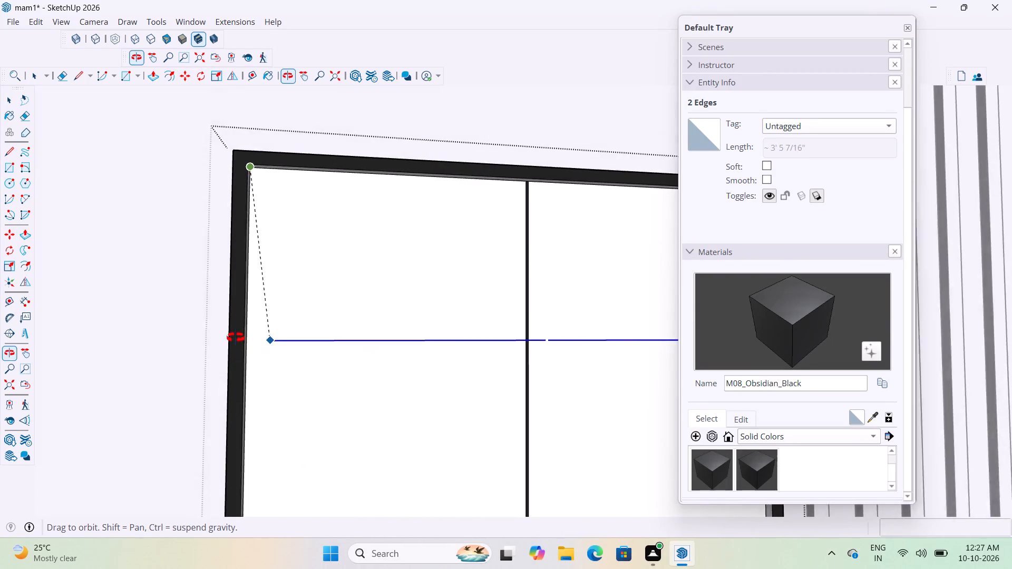
middle_click_drag(236, 338, 223, 336)
scroll(223, 337, "up", 1)
scroll(246, 336, "down", 3)
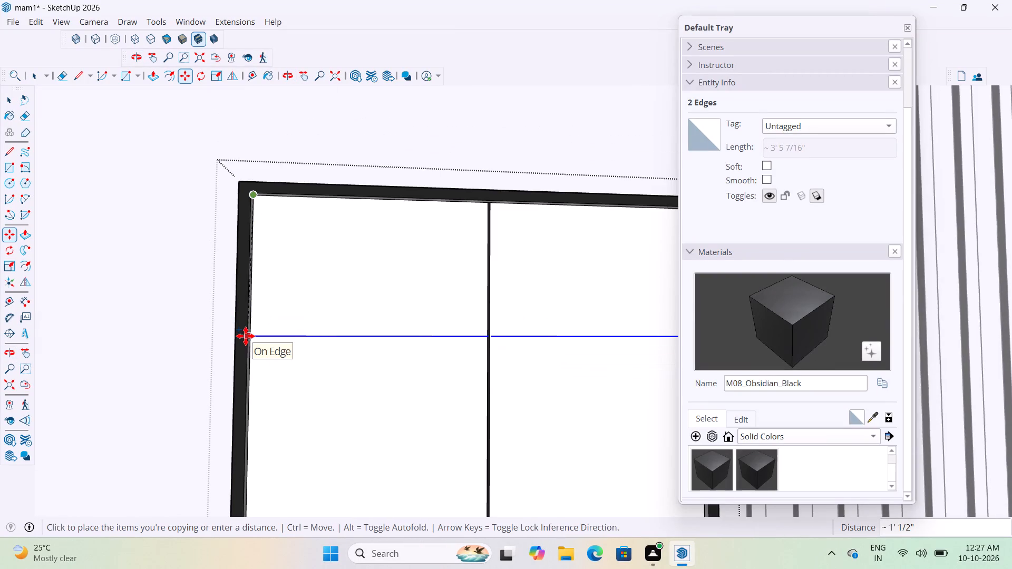
scroll(246, 336, "down", 6)
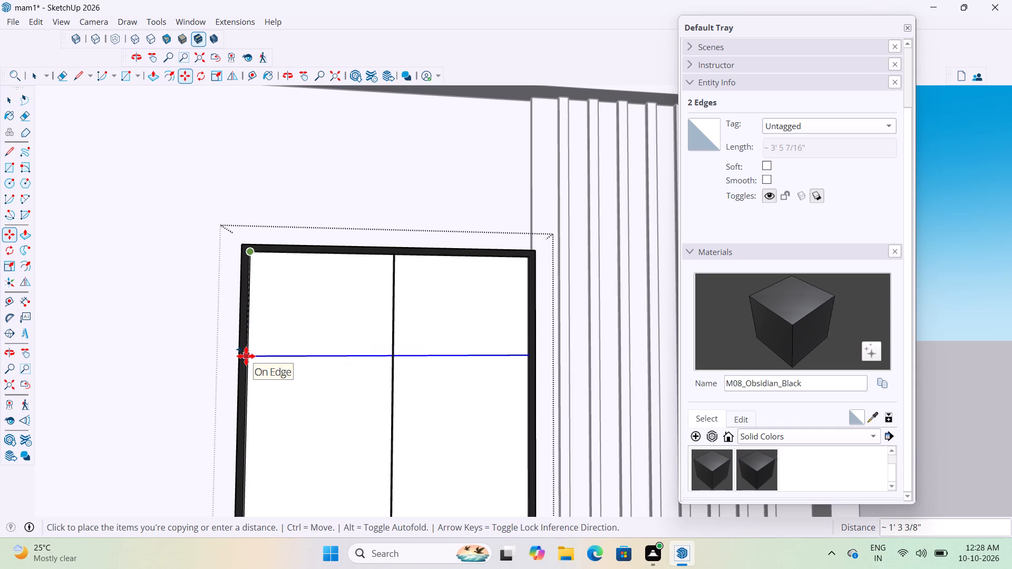
type("2'")
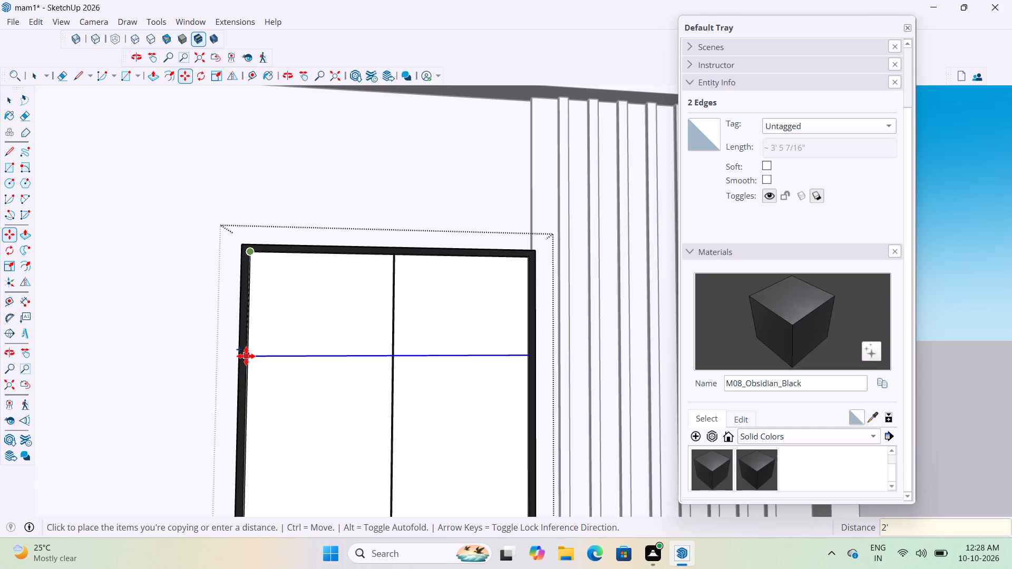
key("Return")
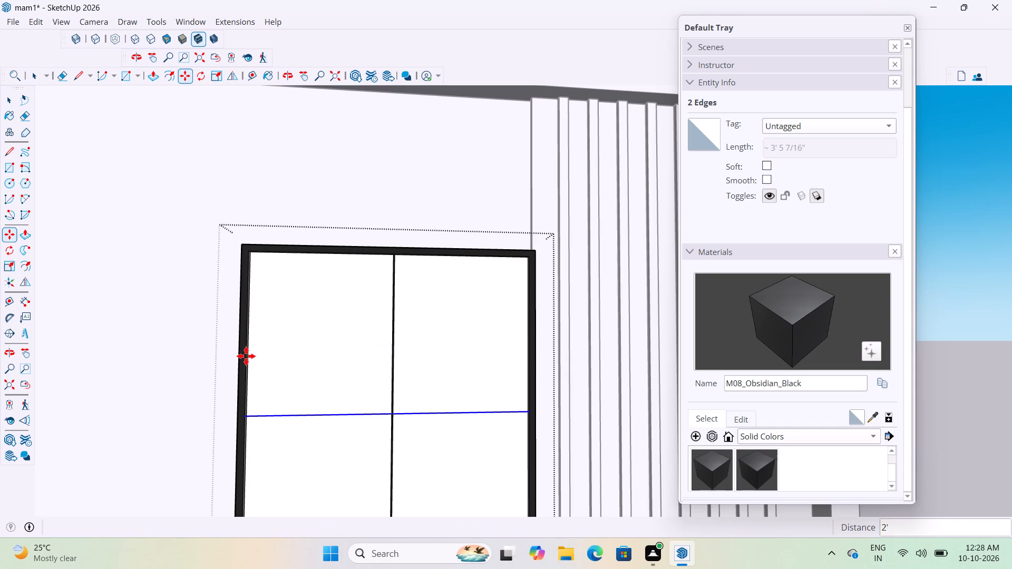
key("asterisk")
type("15")
key("Return")
Check the repeated horizontal division lines along the tall window's height and leave the window group.
scroll(415, 363, "down", 11)
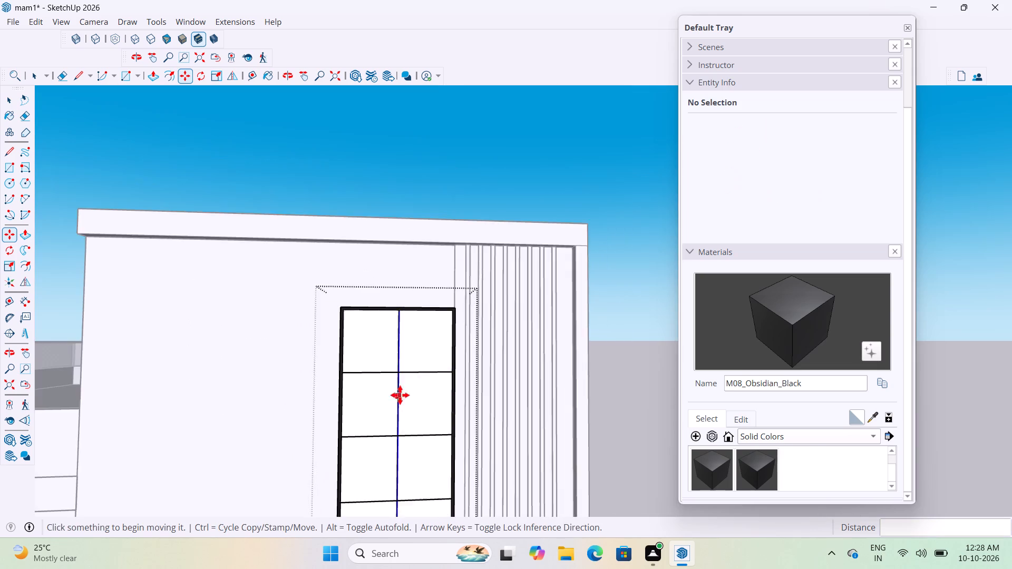
scroll(403, 377, "down", 19)
middle_click_drag(402, 398, 415, 411)
scroll(408, 412, "up", 4)
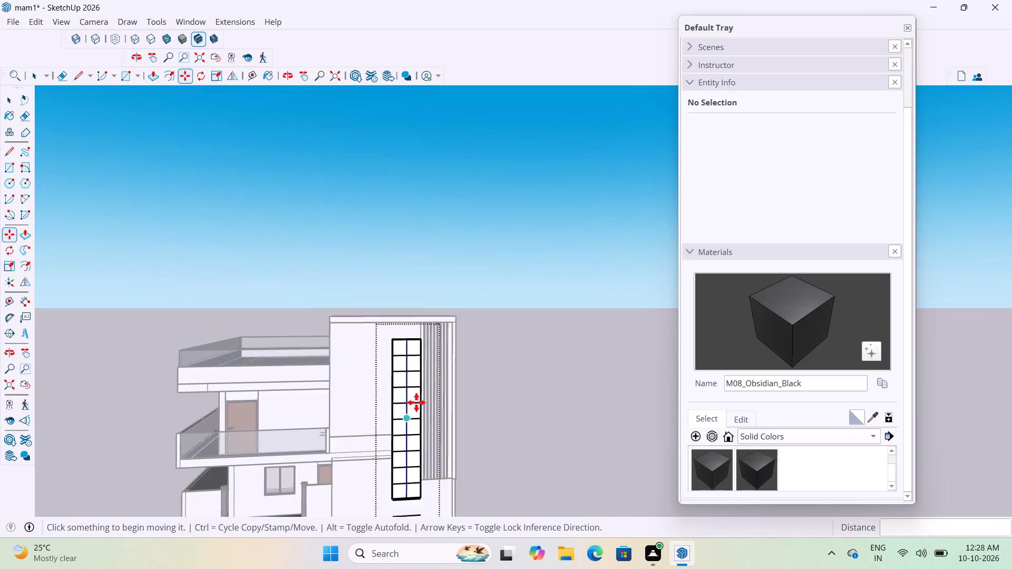
scroll(416, 403, "up", 20)
scroll(416, 403, "up", 13)
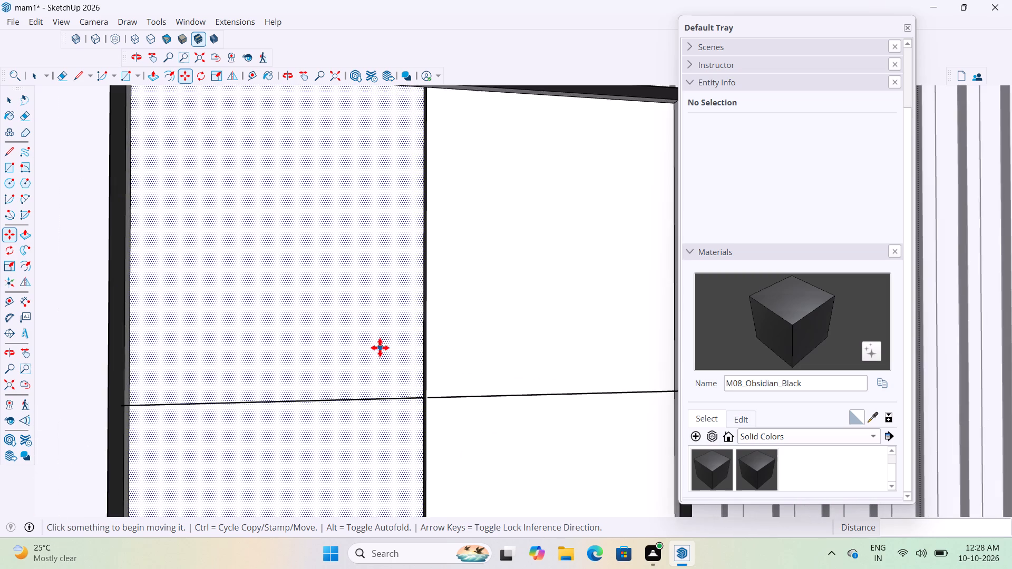
middle_click_drag(394, 342, 214, 408)
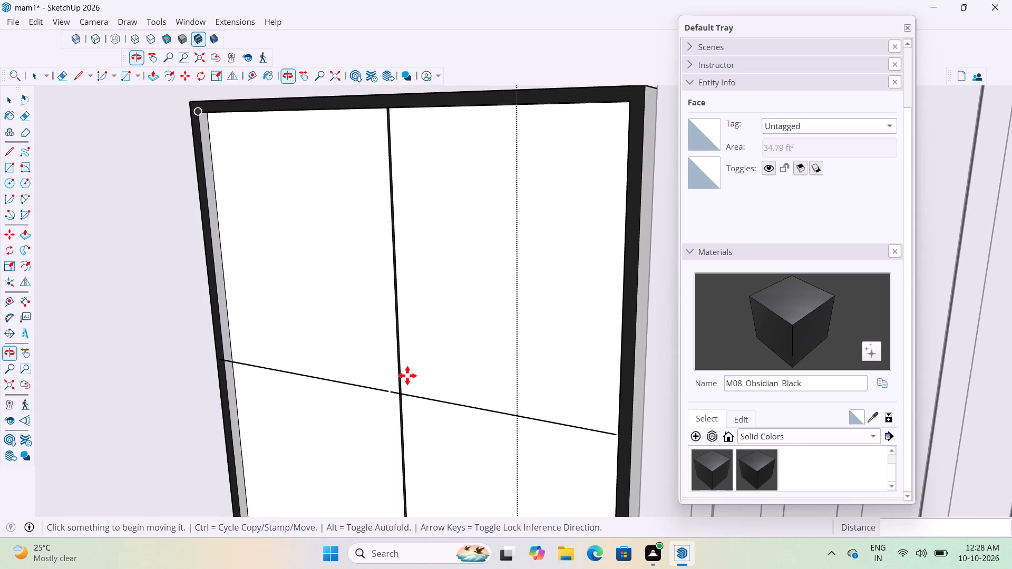
scroll(446, 367, "down", 20)
scroll(446, 367, "down", 2)
scroll(410, 321, "down", 9)
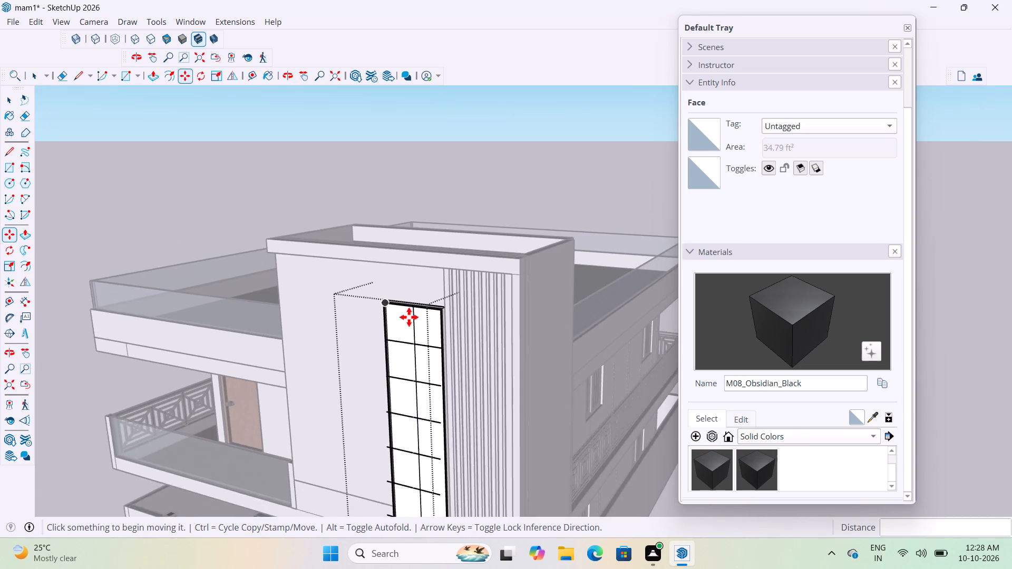
scroll(409, 317, "down", 2)
key("space")
key("space")
left_click(645, 496)
Examine where the division lines and pane edges meet the inner faces and upper corner of the window's black frame.
scroll(499, 395, "up", 14)
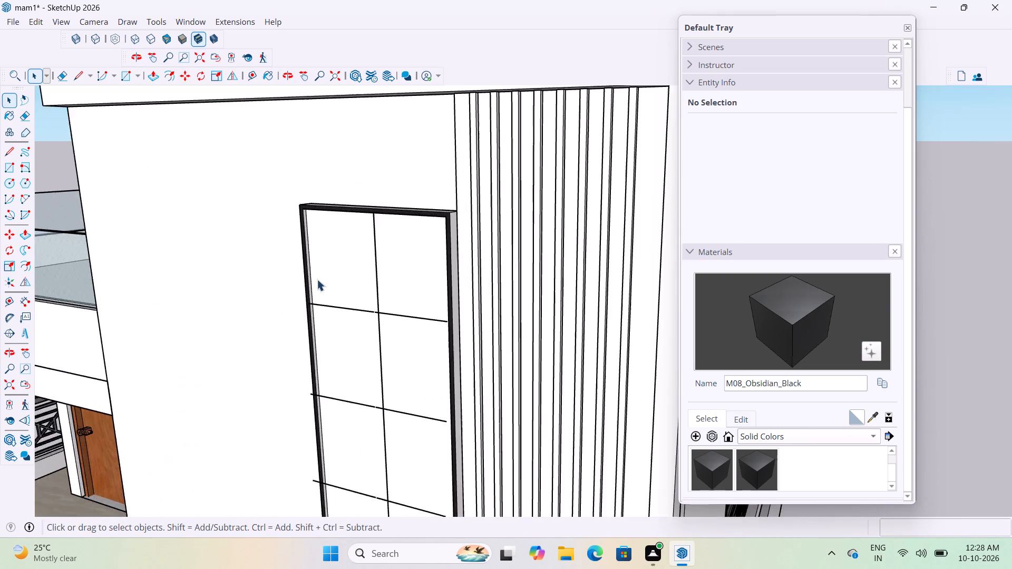
scroll(317, 279, "up", 18)
middle_click_drag(312, 283, 408, 256)
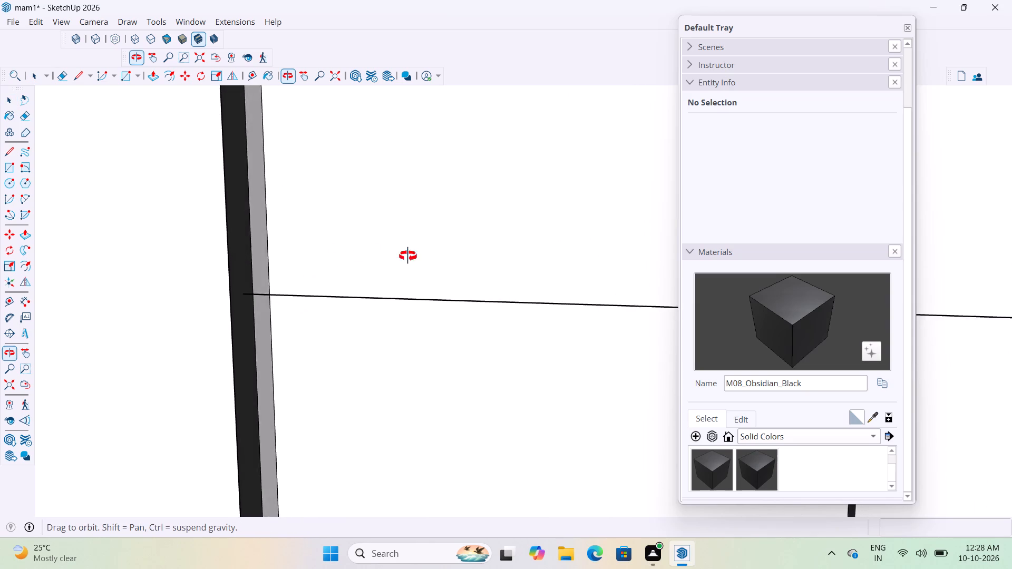
middle_click_drag(408, 256, 434, 262)
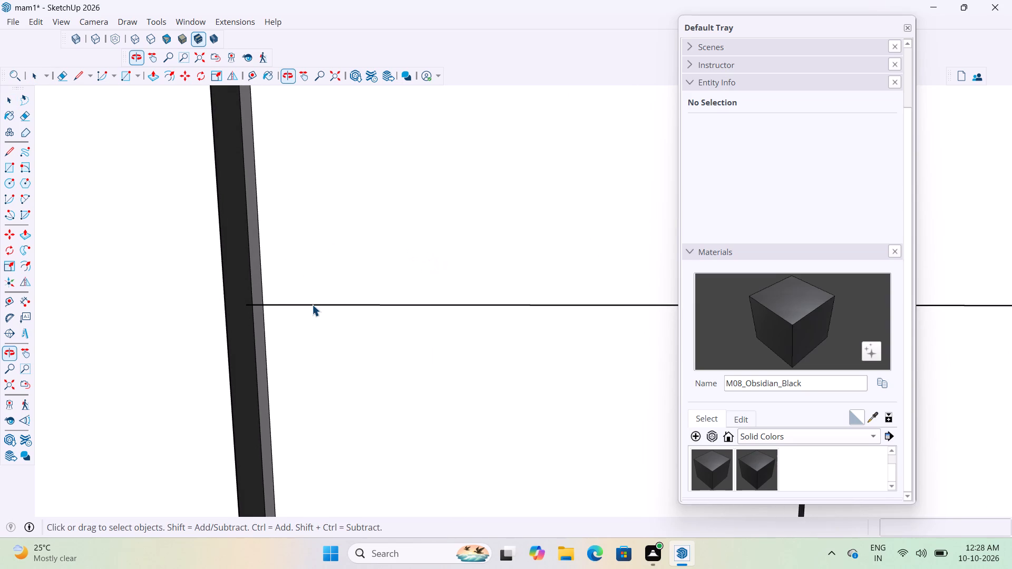
scroll(347, 275, "up", 4)
middle_click_drag(270, 283, 361, 325)
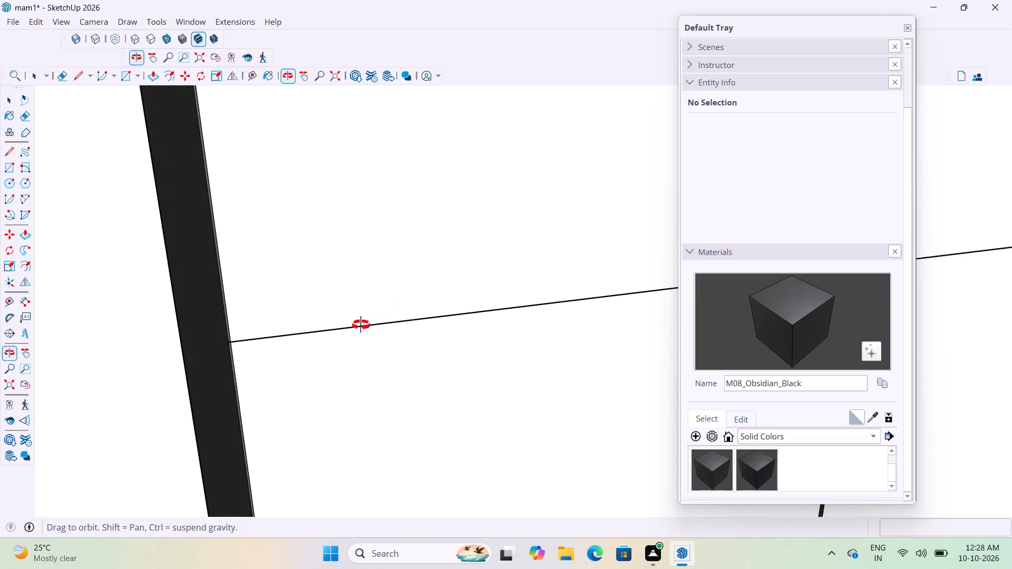
middle_click_drag(361, 325, 359, 325)
scroll(347, 325, "down", 1)
scroll(235, 305, "up", 6)
scroll(203, 343, "down", 5)
scroll(241, 349, "up", 6)
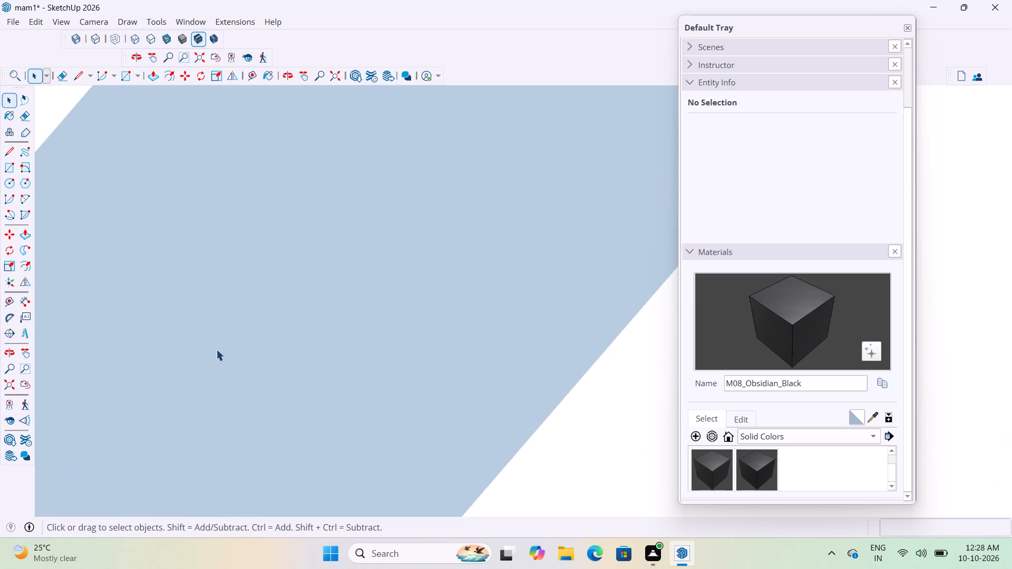
scroll(212, 348, "down", 5)
middle_click_drag(269, 317, 216, 328)
scroll(209, 332, "up", 3)
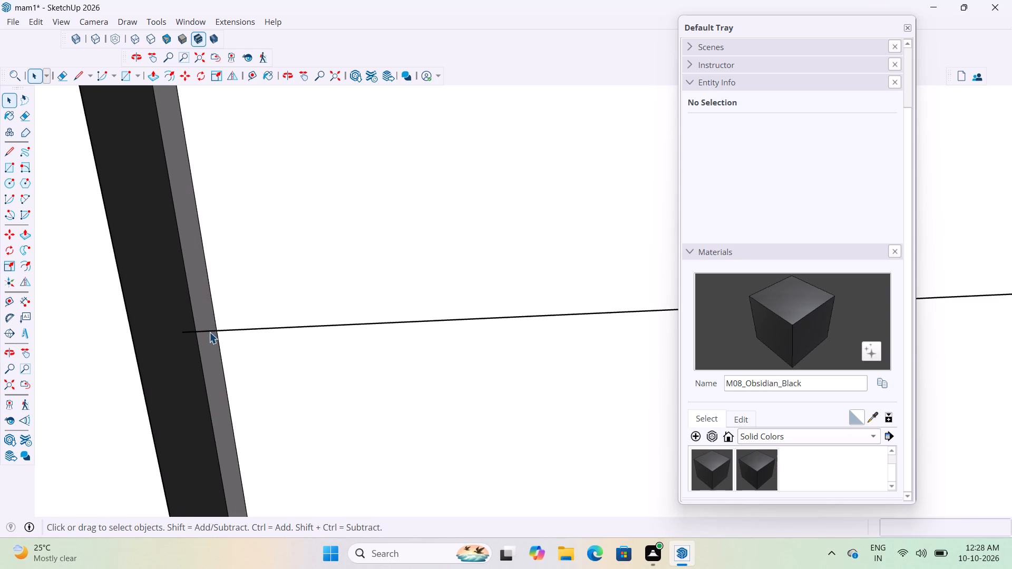
middle_click_drag(216, 330, 240, 315)
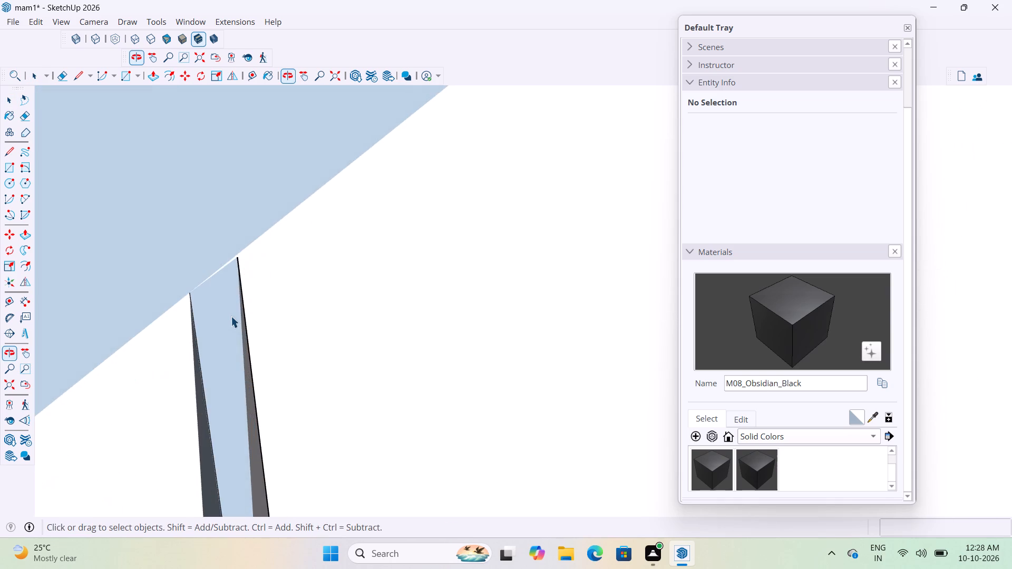
scroll(231, 316, "down", 16)
scroll(202, 315, "down", 18)
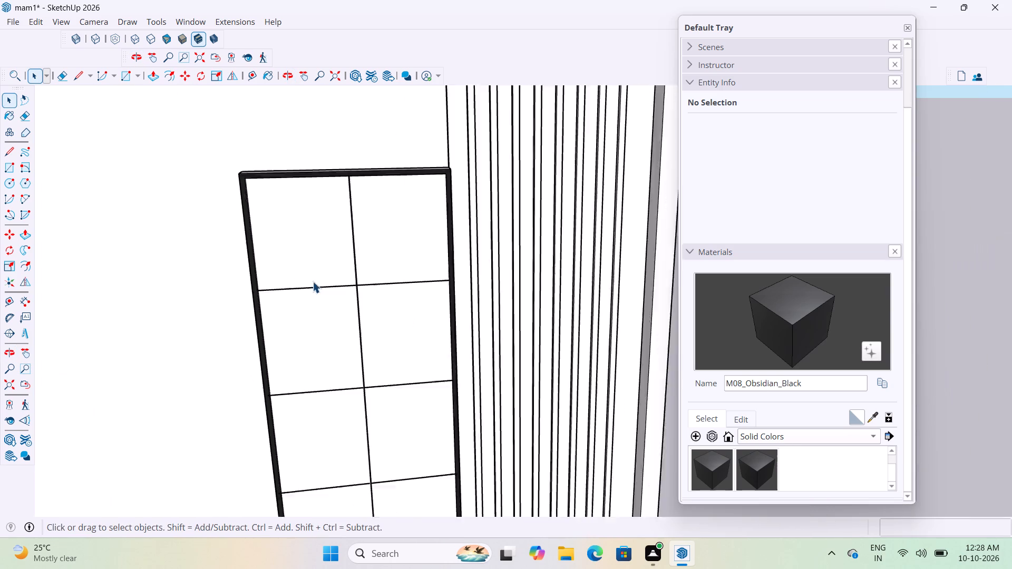
scroll(298, 210, "up", 7)
middle_click_drag(301, 139, 422, 9)
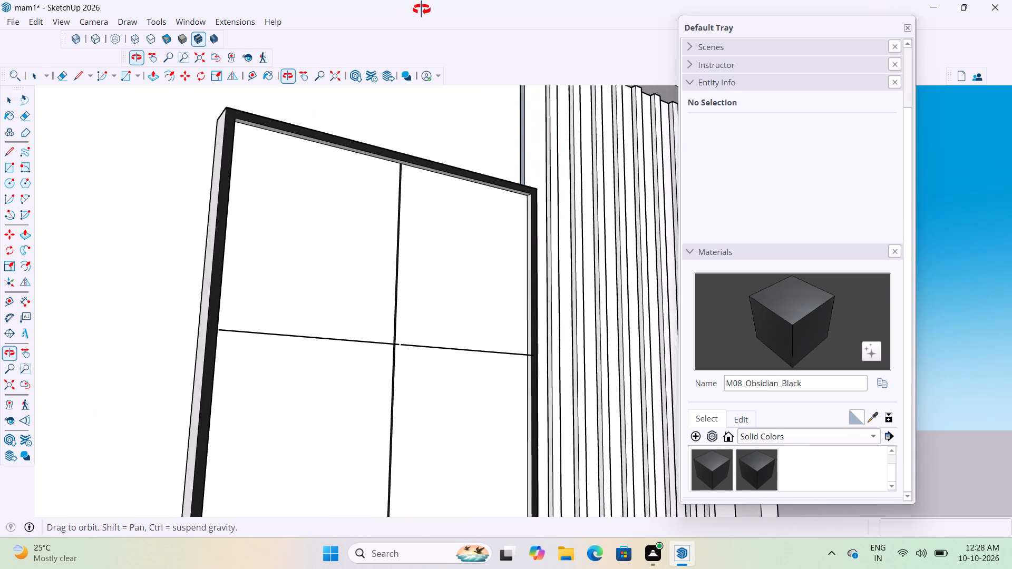
middle_click_drag(422, 9, 430, 14)
scroll(264, 160, "up", 8)
middle_click_drag(265, 81, 406, 112)
scroll(382, 134, "up", 2)
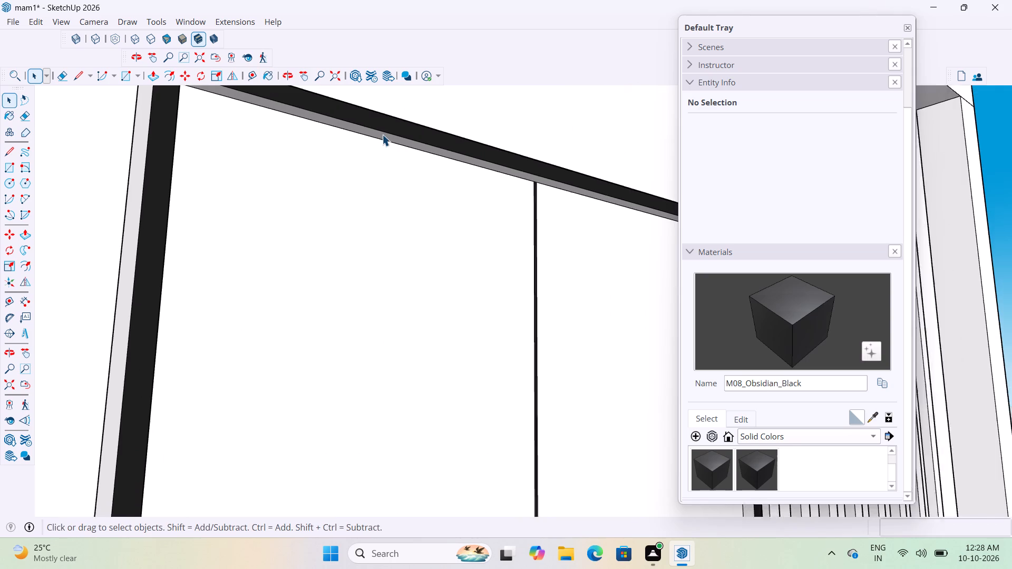
scroll(382, 134, "up", 8)
middle_click(384, 135)
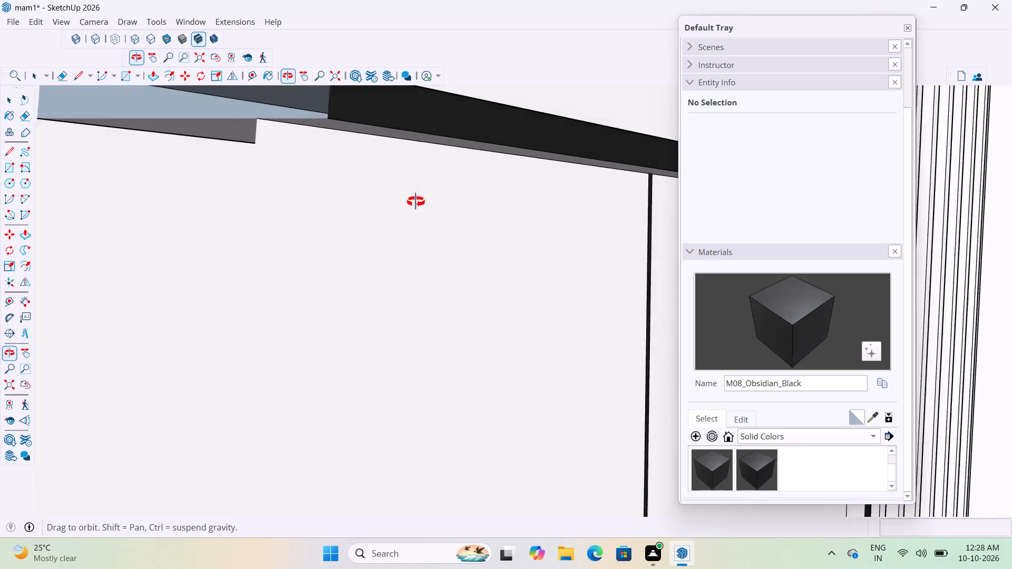
scroll(405, 228, "down", 9)
scroll(375, 188, "down", 4)
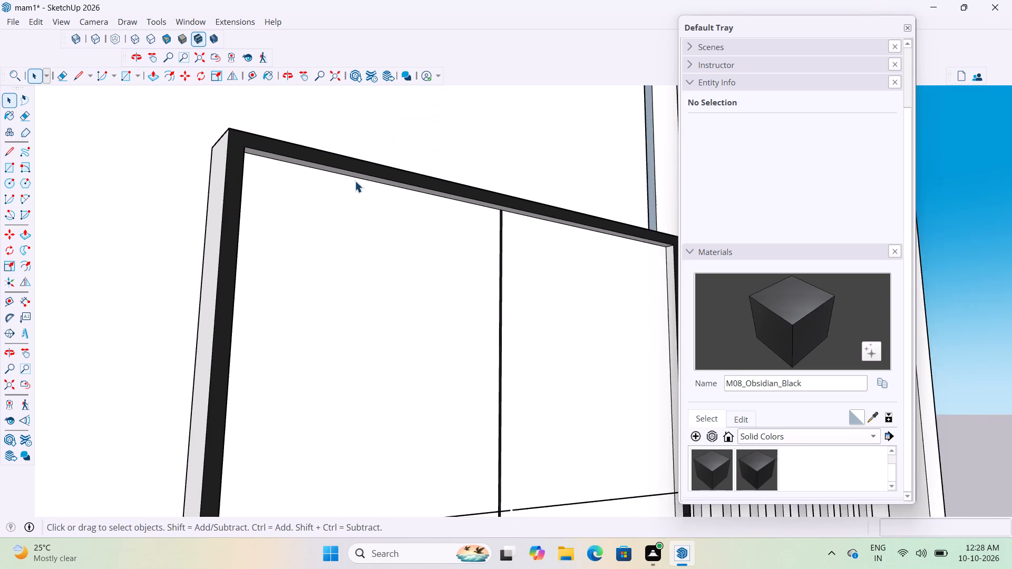
scroll(350, 177, "up", 8)
middle_click_drag(241, 151, 110, 145)
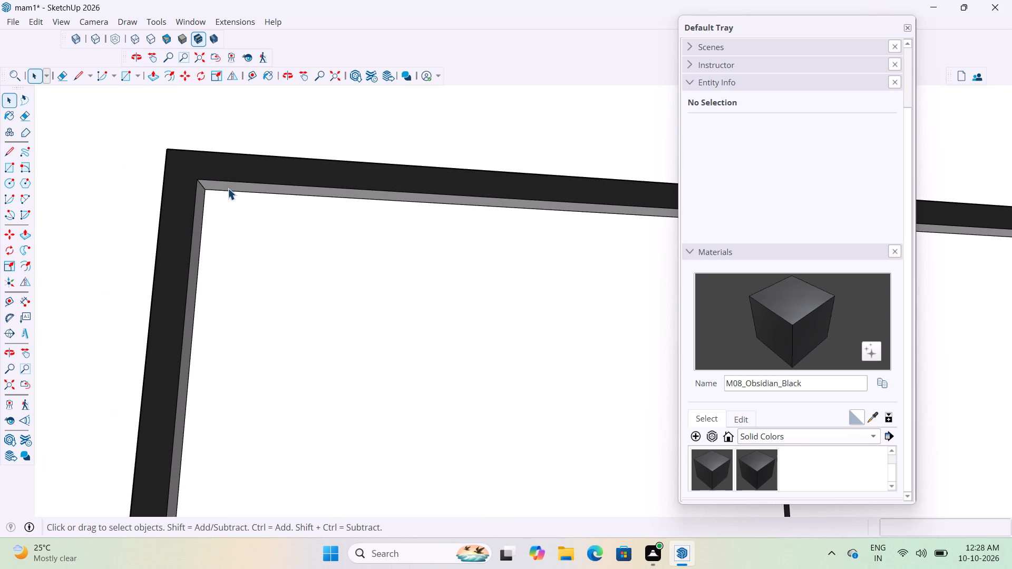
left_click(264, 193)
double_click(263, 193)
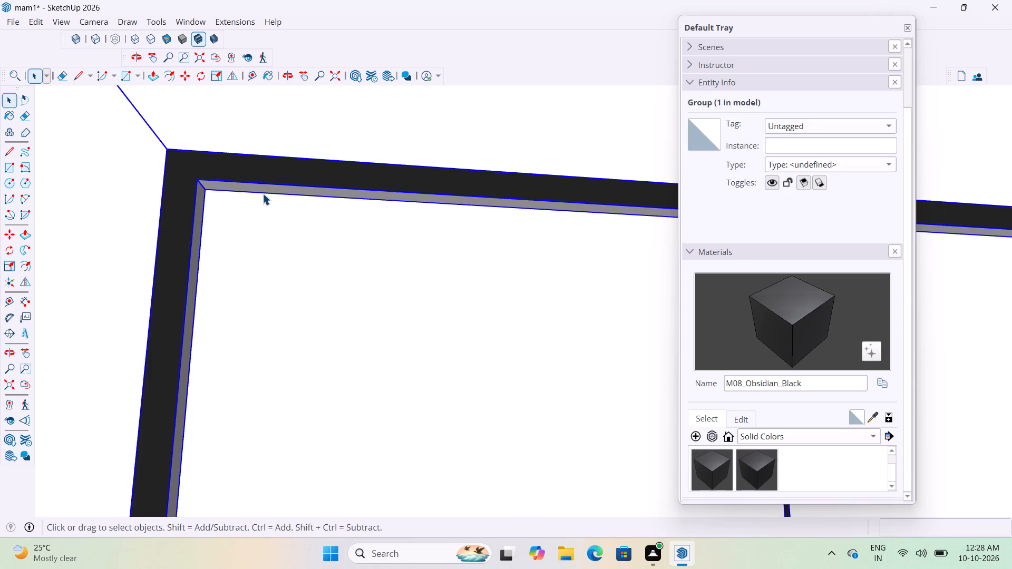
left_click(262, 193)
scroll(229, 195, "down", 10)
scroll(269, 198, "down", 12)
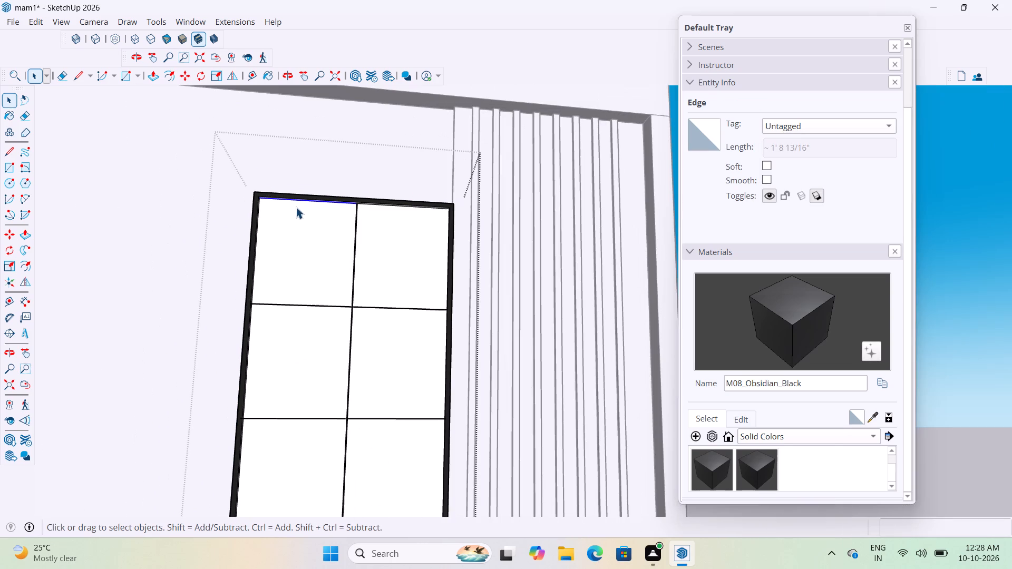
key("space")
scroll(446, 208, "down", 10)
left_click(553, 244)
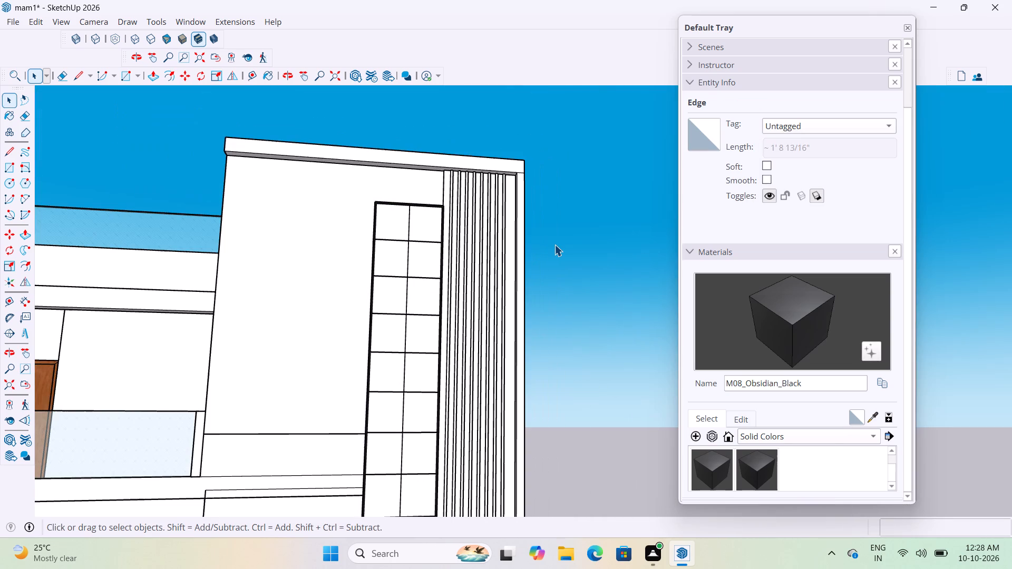
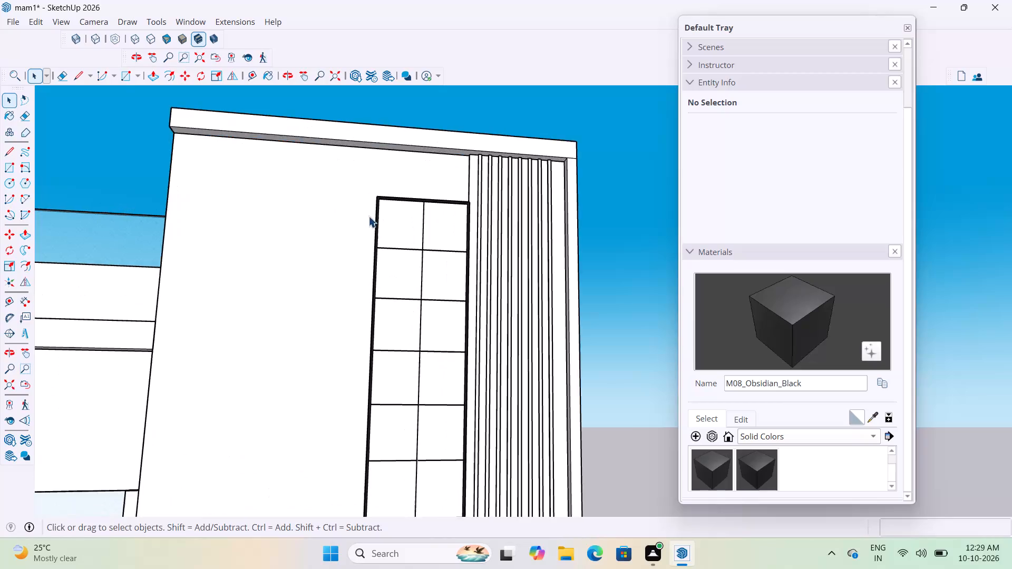
Undo the repeated 2' copies of the pane top edges in the tall front window and leave the window group.
middle_click_drag(392, 453, 220, 568)
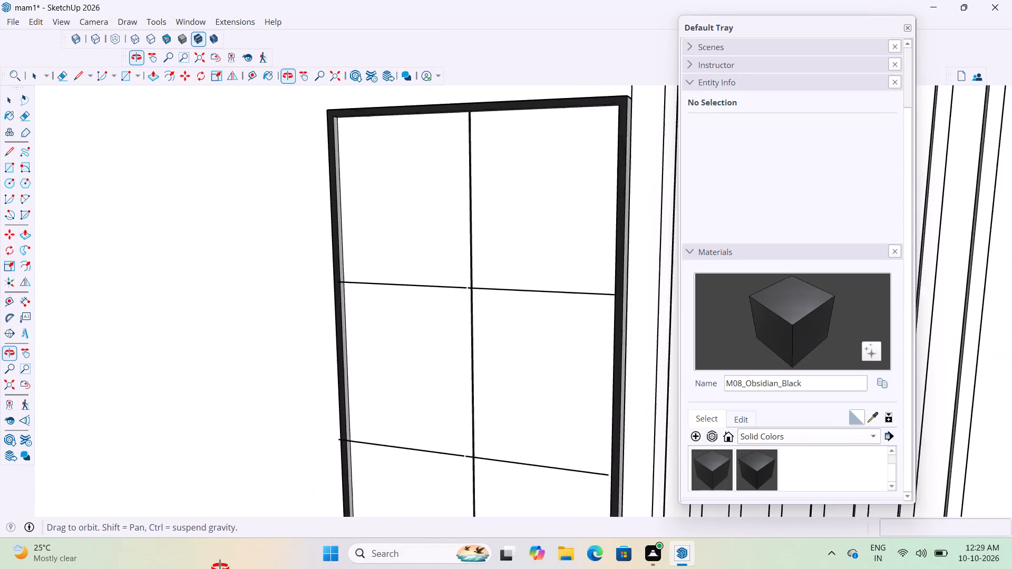
middle_click_drag(220, 568, 219, 568)
scroll(351, 410, "up", 3)
key("ctrl+z")
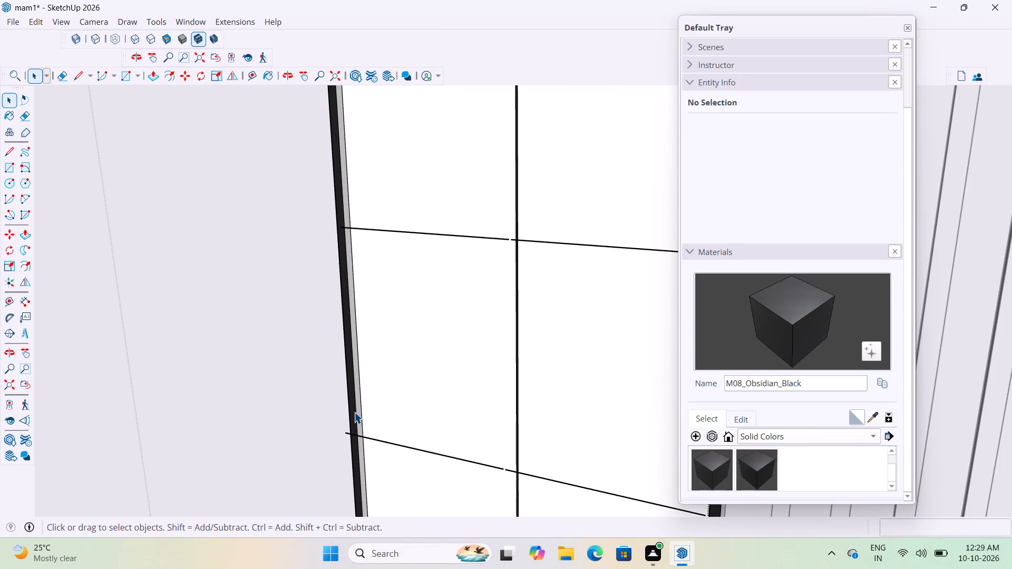
key("ctrl+z")
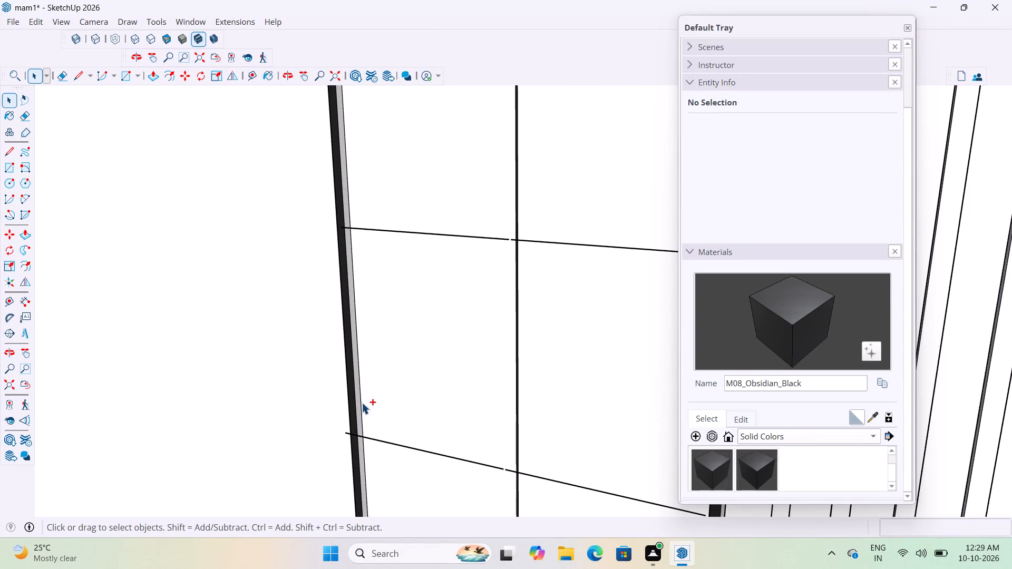
key("ctrl+z")
key("ctrl+z")
scroll(557, 341, "down", 7)
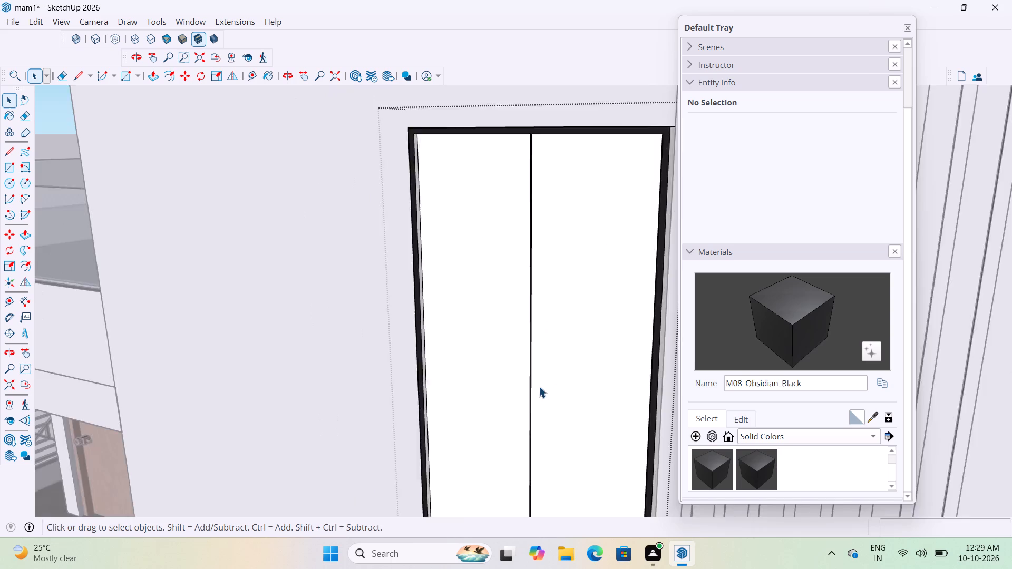
scroll(539, 386, "down", 2)
scroll(503, 262, "up", 3)
scroll(414, 244, "down", 16)
scroll(483, 287, "down", 6)
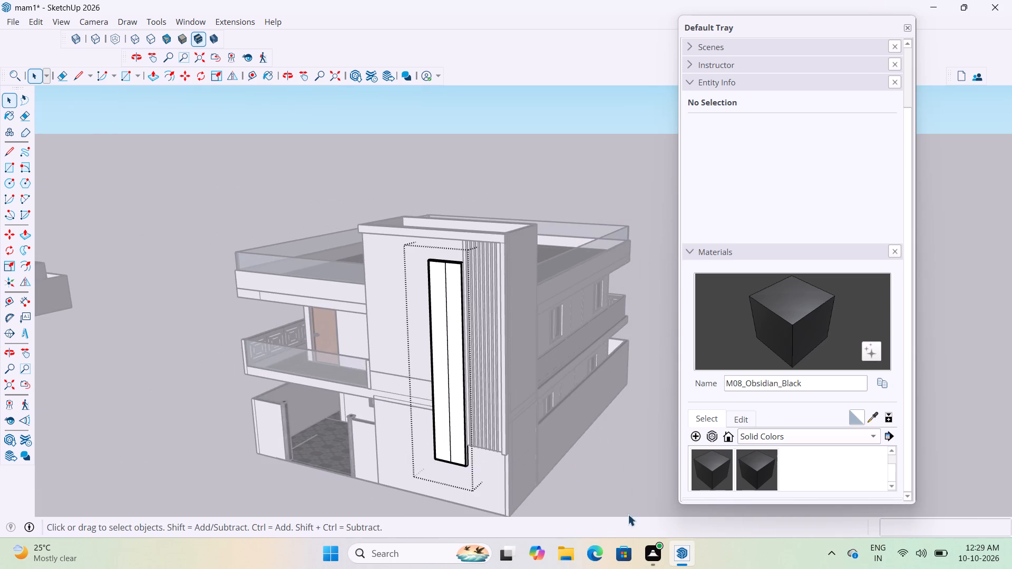
left_click(621, 453)
Inside the window group, copy the left pane's top edge 2' down and repeat the copy 15 times.
scroll(518, 302, "up", 11)
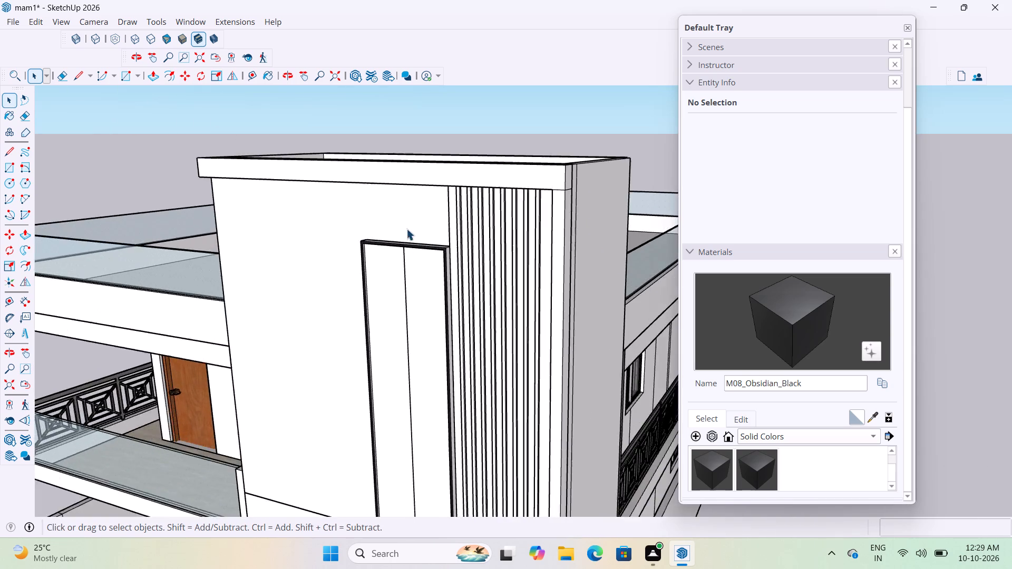
scroll(406, 229, "up", 15)
middle_click_drag(400, 201, 420, 172)
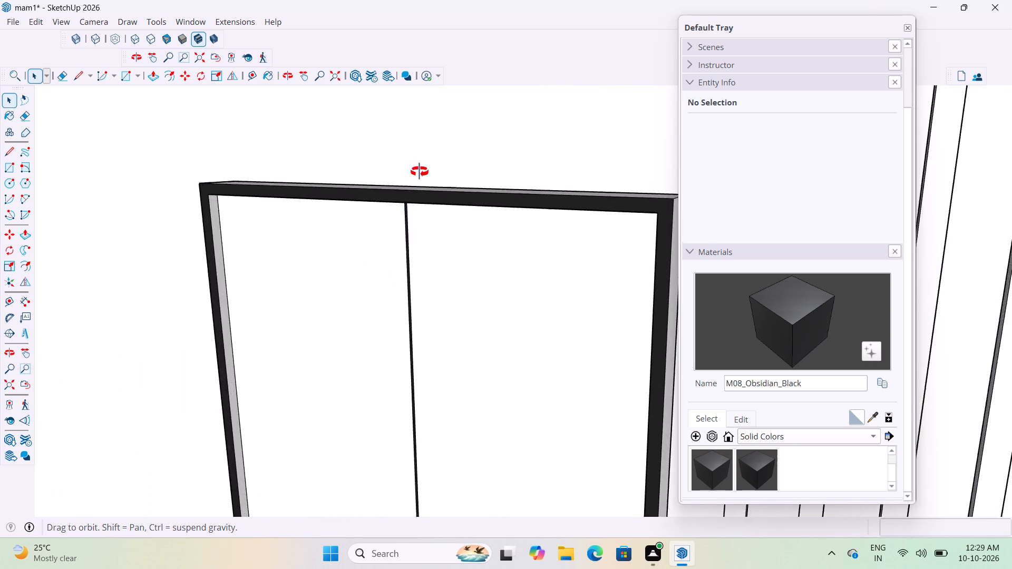
middle_click_drag(420, 172, 544, 41)
scroll(271, 148, "up", 7)
scroll(354, 215, "down", 3)
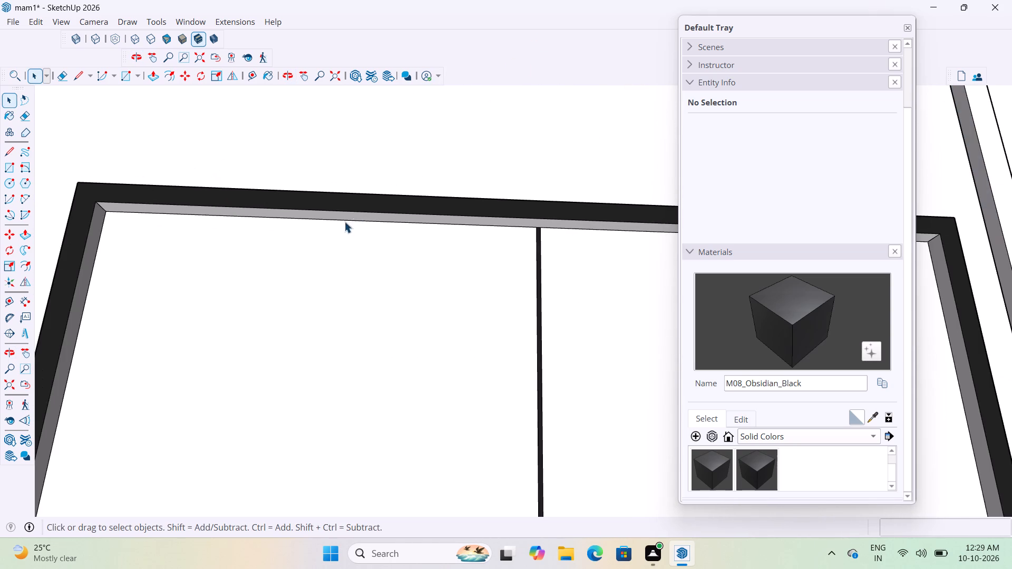
scroll(214, 230, "up", 2)
left_click(246, 214)
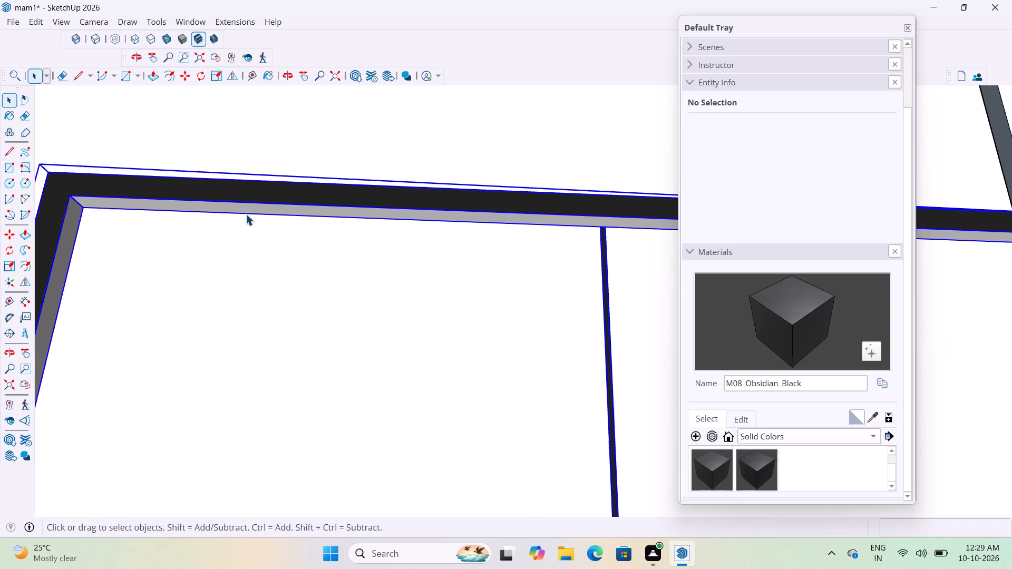
double_click(246, 214)
left_click(256, 214)
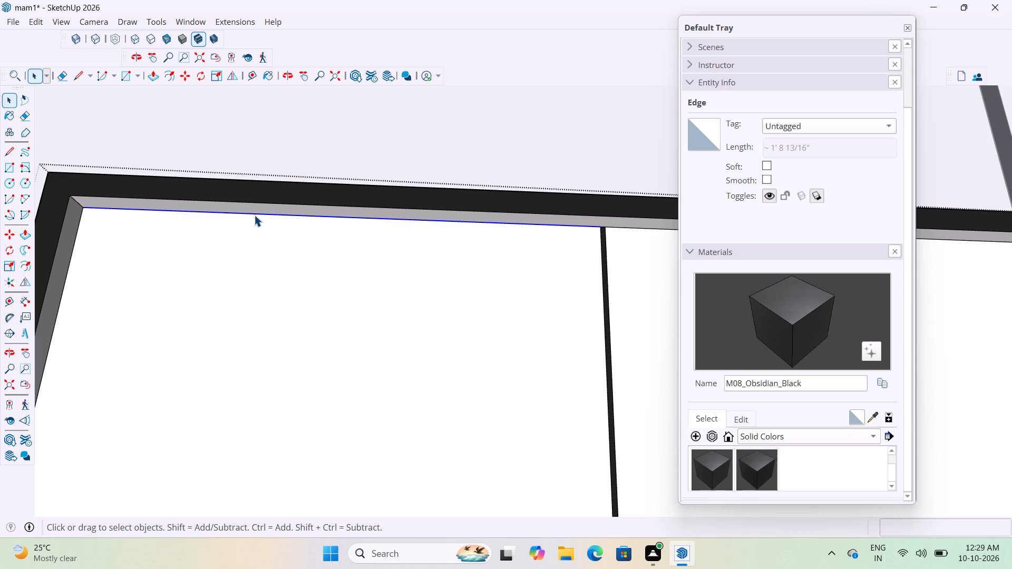
key("m")
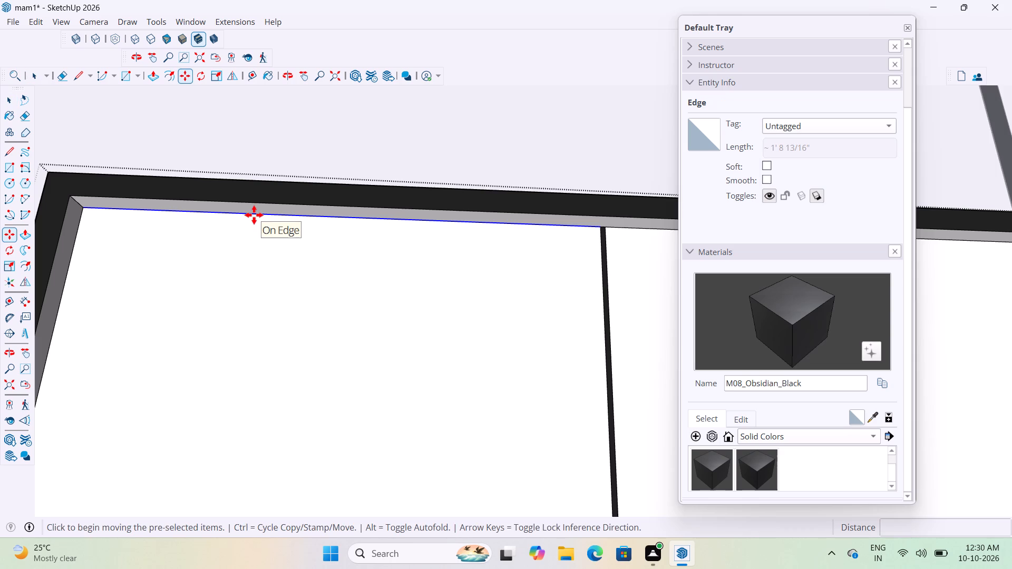
left_click(83, 206)
scroll(83, 264, "down", 12)
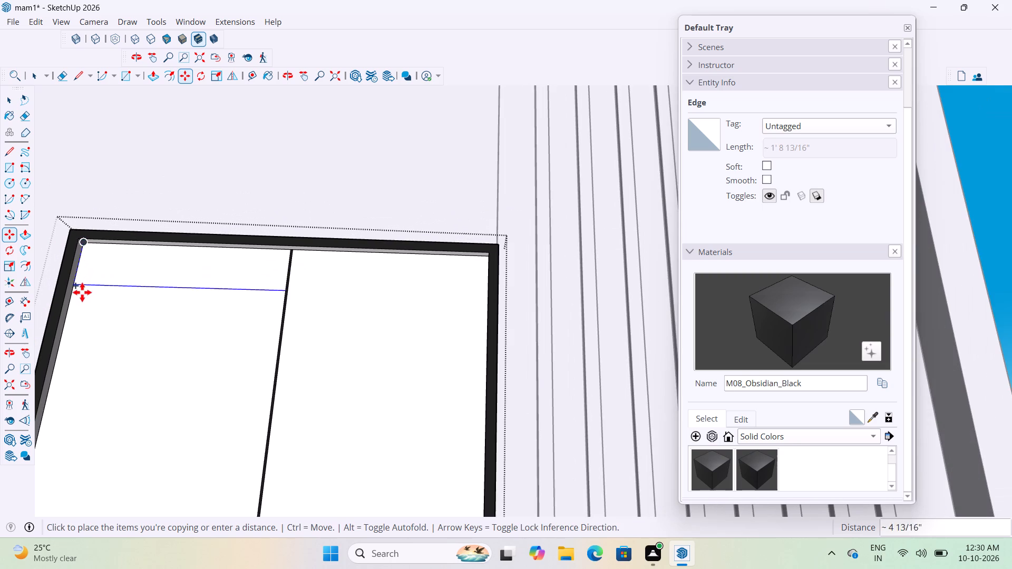
type("2'")
key("Return")
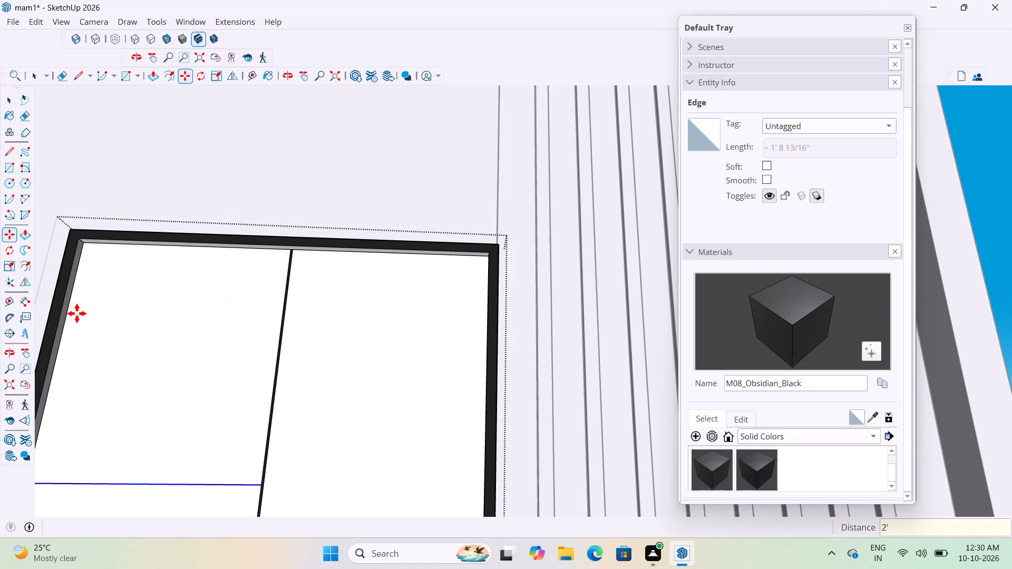
key("asterisk")
type("15")
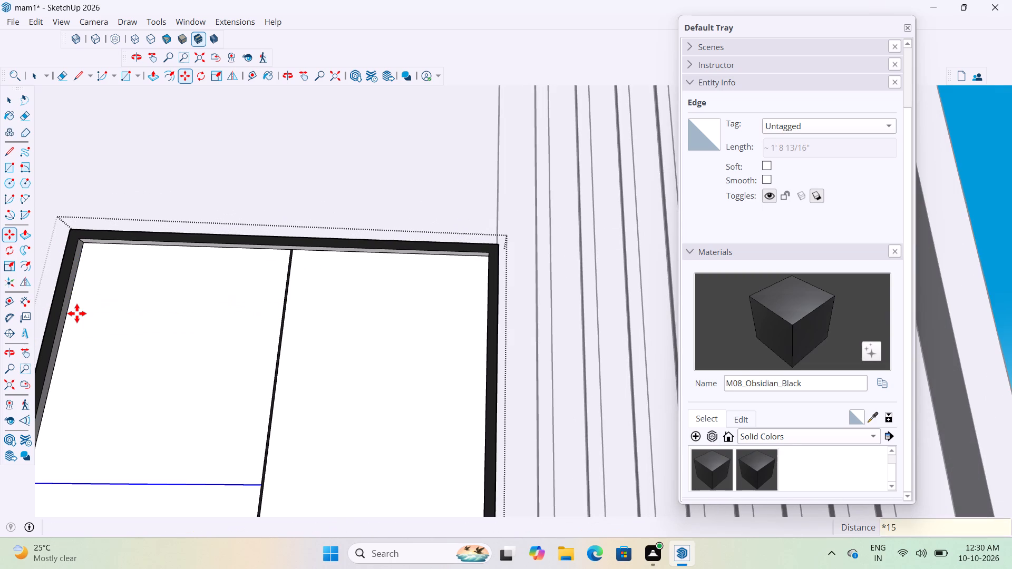
key("Return")
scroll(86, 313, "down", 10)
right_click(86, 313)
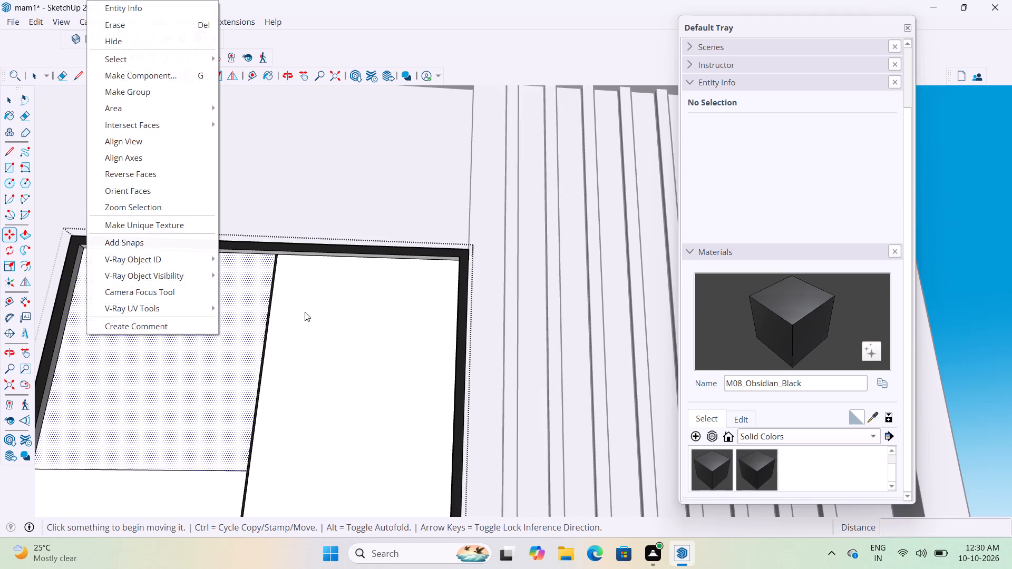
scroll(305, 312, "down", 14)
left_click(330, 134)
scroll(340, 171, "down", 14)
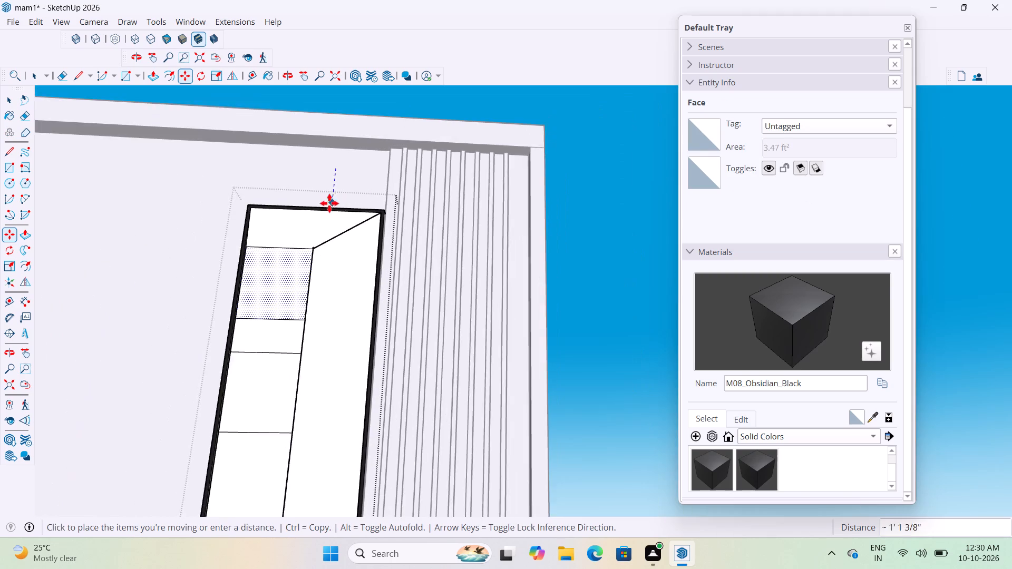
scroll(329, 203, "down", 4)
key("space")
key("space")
Delete the five surplus copied lines hanging below the tall window's frame.
scroll(524, 170, "down", 5)
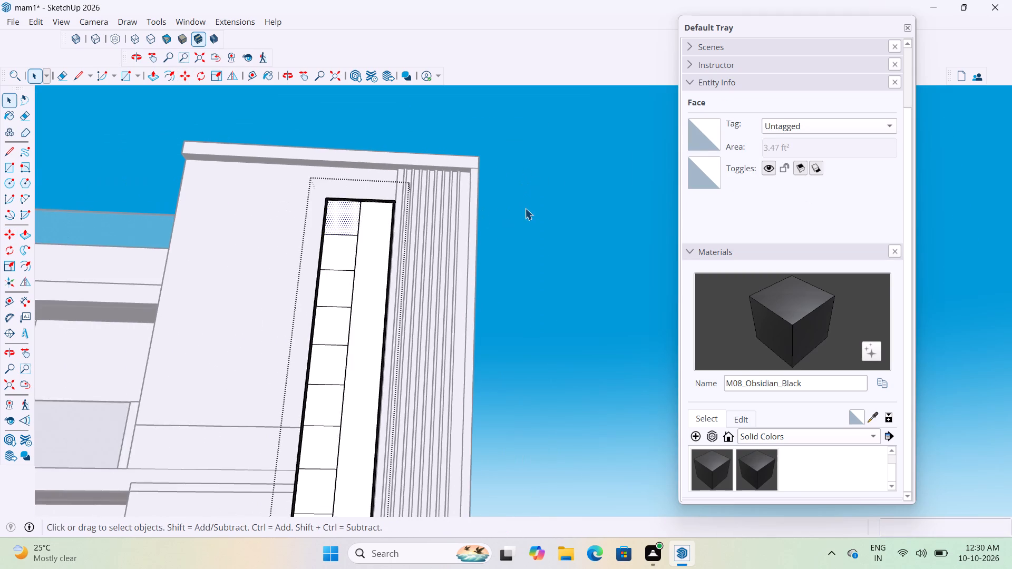
scroll(525, 207, "down", 9)
middle_click_drag(503, 356, 503, 450)
scroll(485, 357, "down", 5)
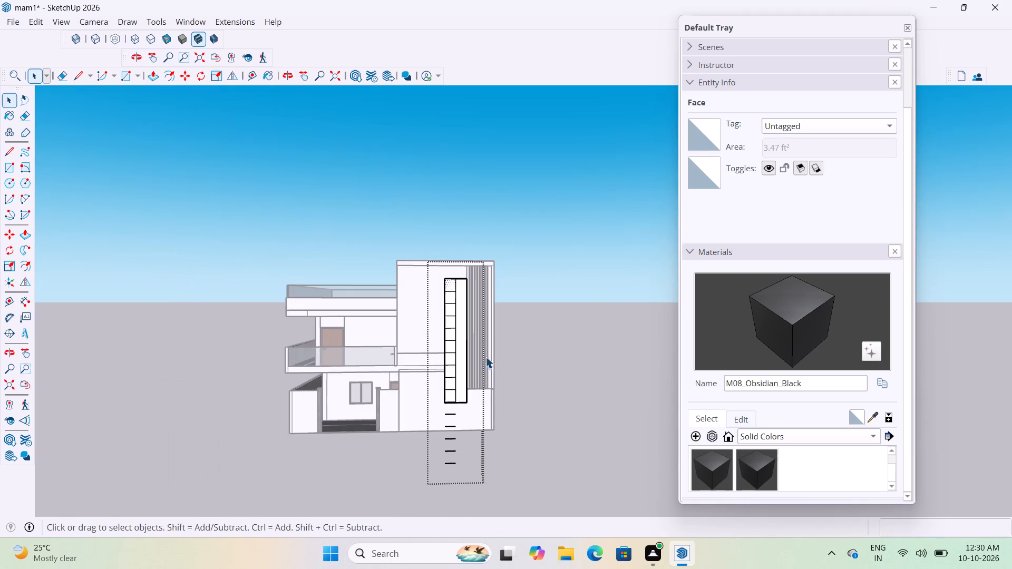
scroll(471, 455, "up", 7)
left_click(434, 469)
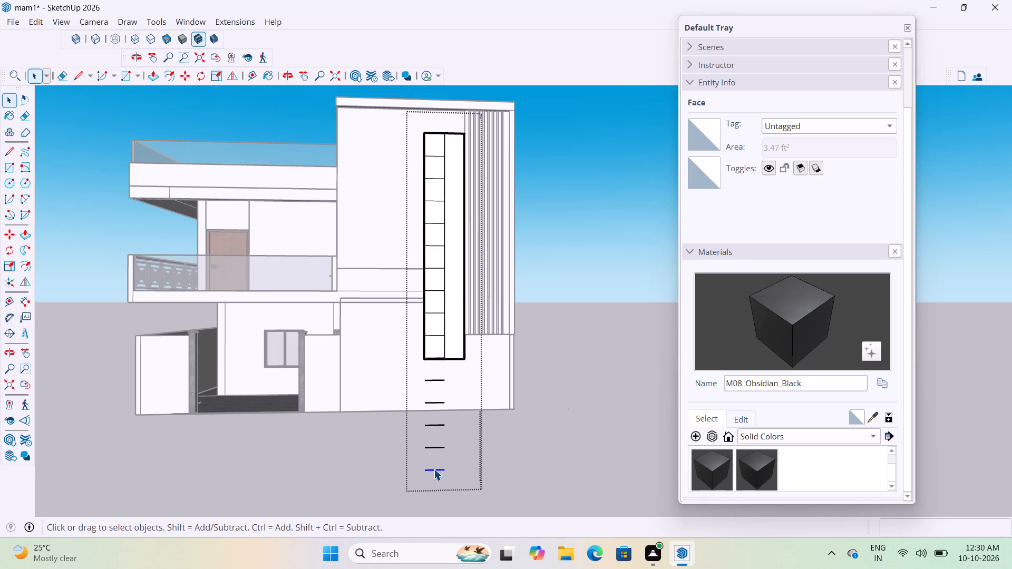
key("Delete")
left_click(440, 448)
key("Delete")
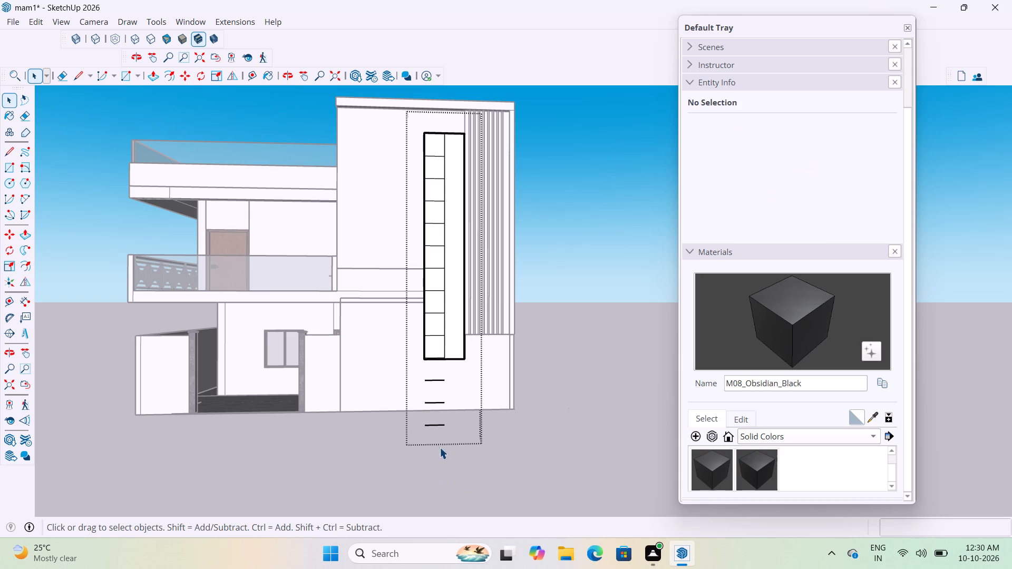
left_click(435, 424)
key("Delete")
left_click(435, 403)
key("Delete")
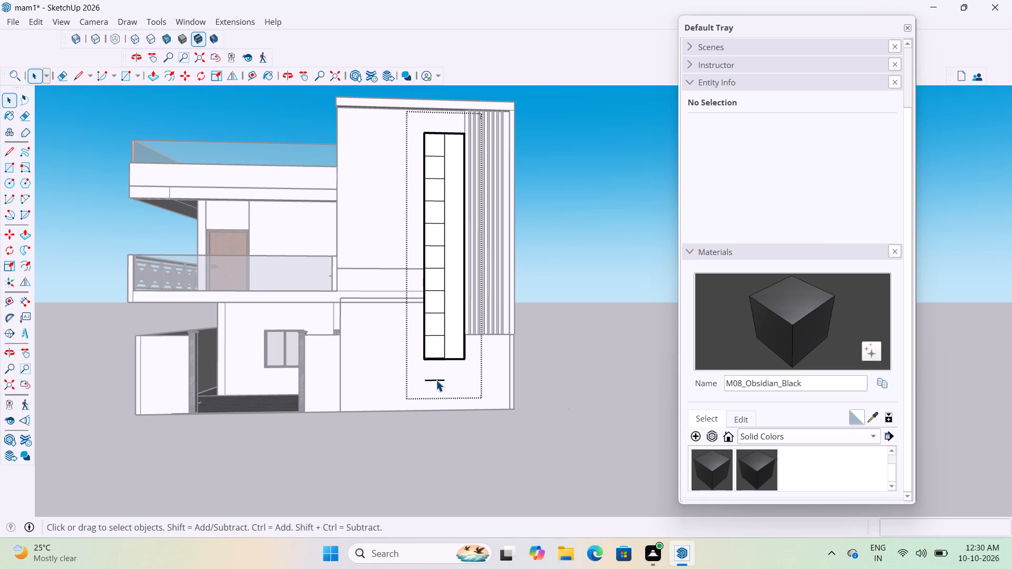
left_click(436, 380)
key("Delete")
Examine where the left pane's horizontal division lines meet the black frame and the centre divider.
scroll(439, 357, "up", 17)
middle_click_drag(432, 351, 486, 391)
scroll(412, 460, "down", 20)
scroll(412, 460, "down", 2)
scroll(381, 322, "up", 13)
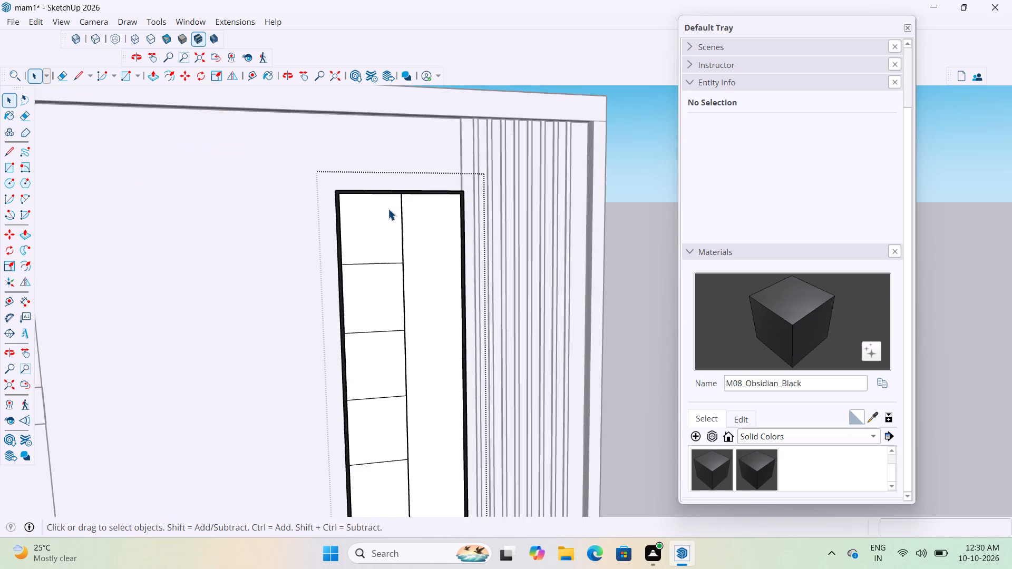
scroll(388, 209, "up", 12)
middle_click_drag(360, 358, 271, 405)
scroll(269, 346, "up", 4)
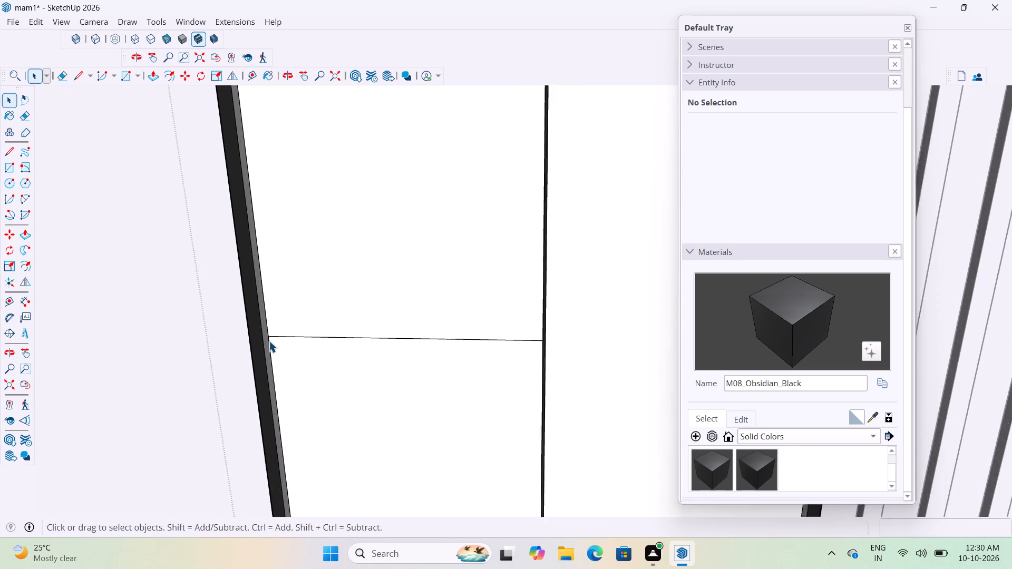
scroll(269, 341, "up", 9)
scroll(271, 367, "down", 20)
scroll(271, 367, "down", 4)
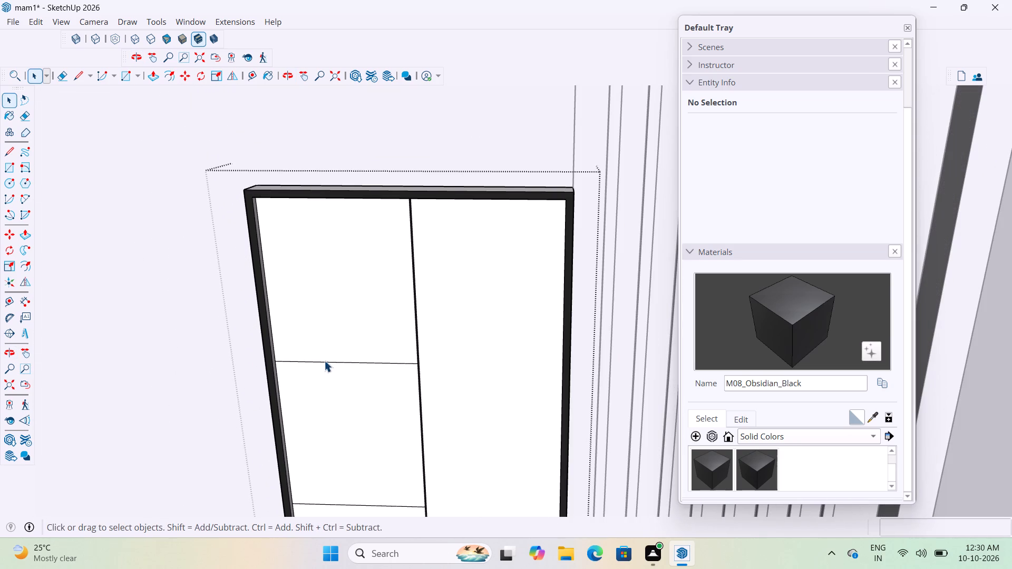
scroll(336, 362, "up", 4)
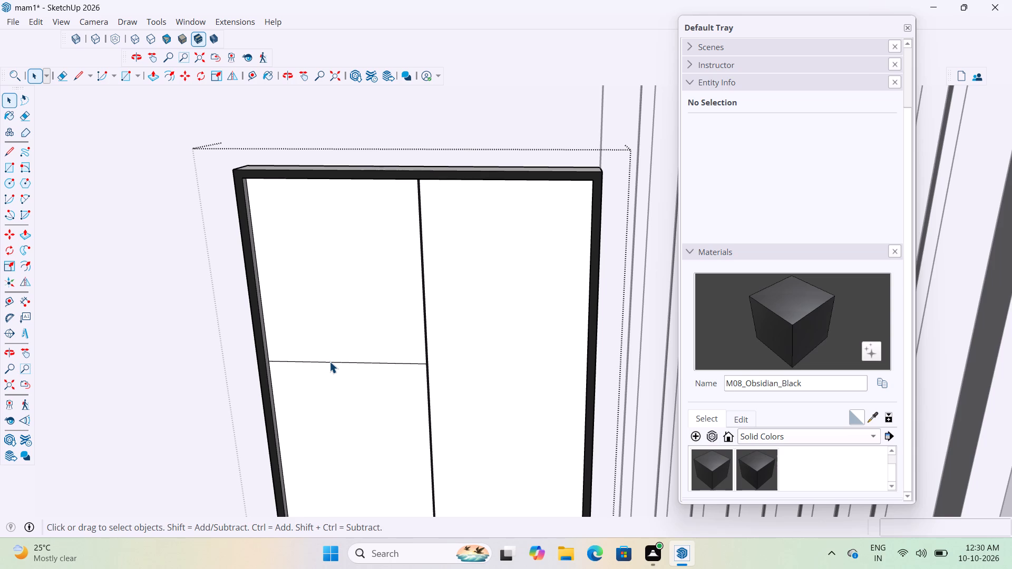
scroll(377, 372, "down", 5)
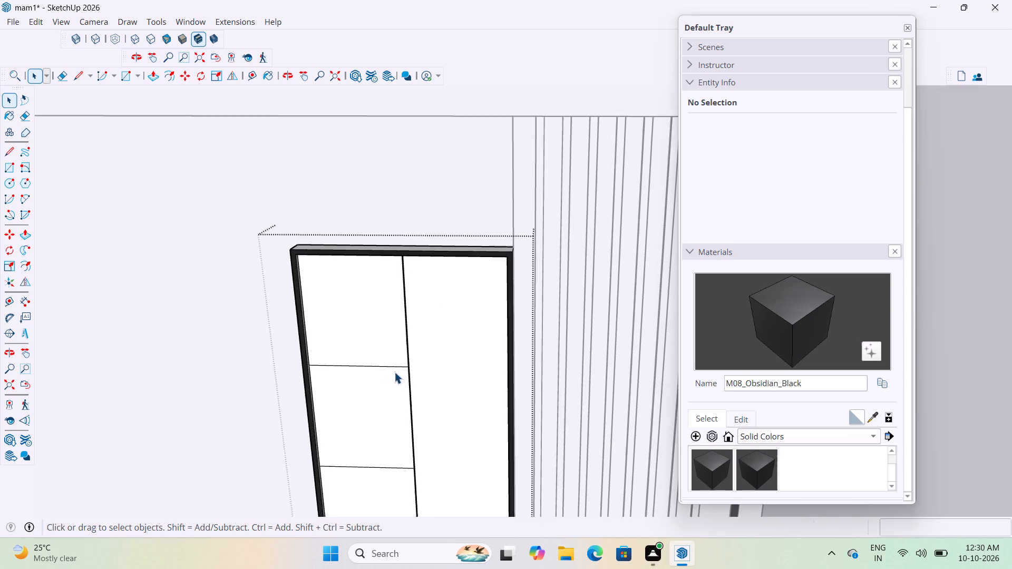
scroll(396, 372, "up", 13)
middle_click_drag(393, 366, 340, 389)
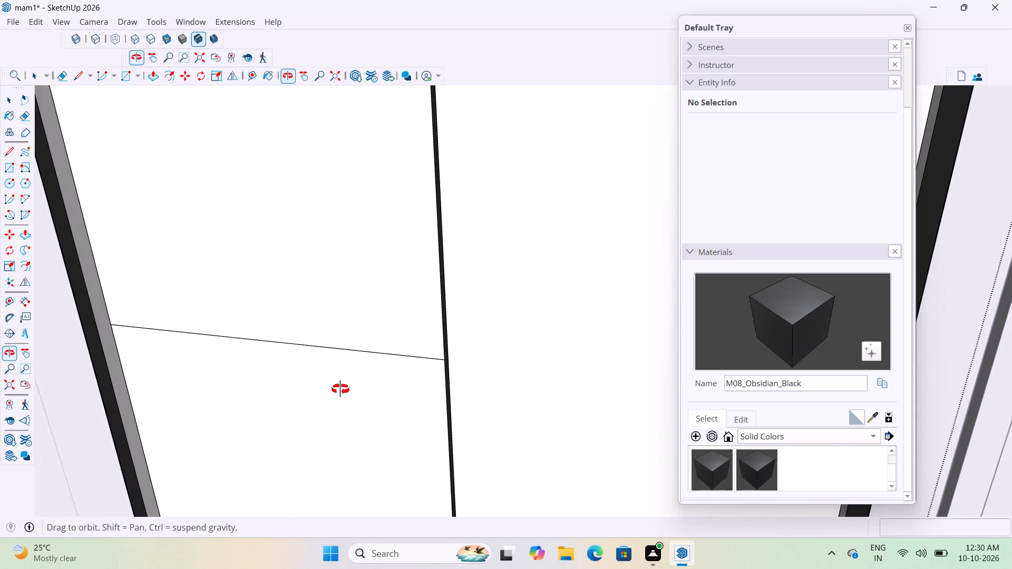
middle_click_drag(340, 389, 323, 387)
scroll(147, 312, "up", 7)
middle_click_drag(147, 308, 151, 305)
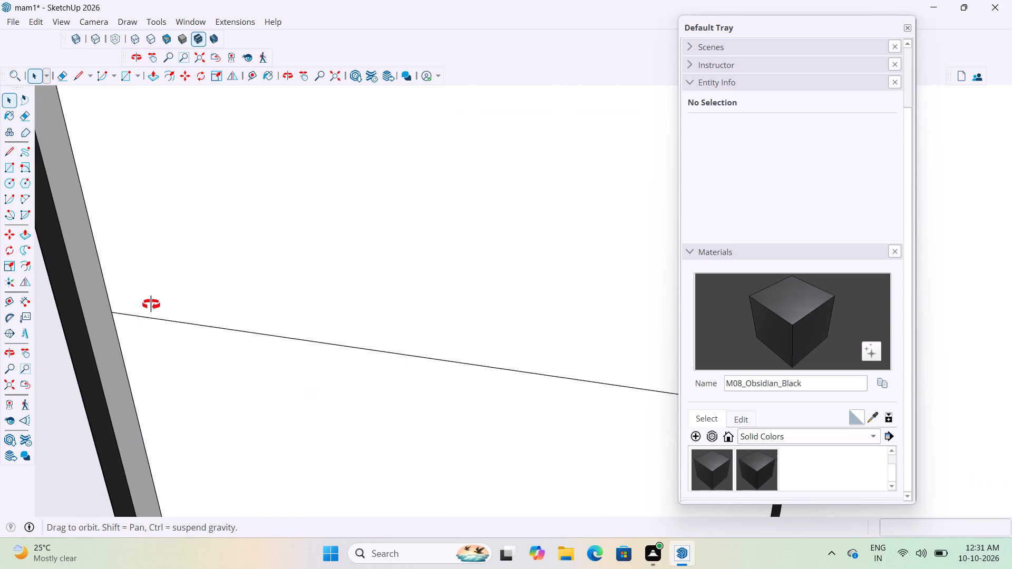
middle_click_drag(151, 305, 206, 297)
scroll(147, 347, "up", 4)
scroll(147, 344, "down", 5)
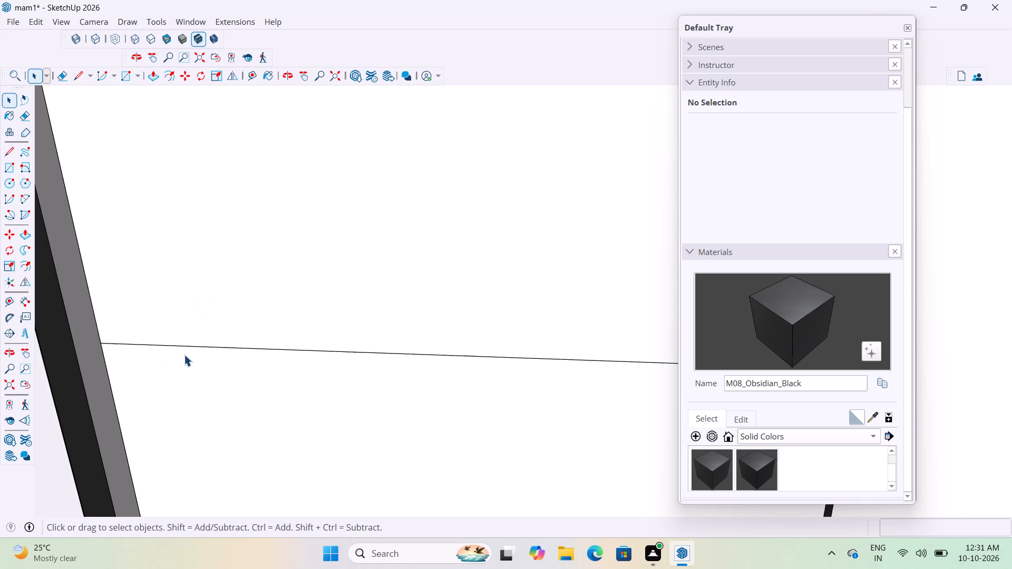
scroll(184, 355, "down", 10)
scroll(314, 346, "down", 11)
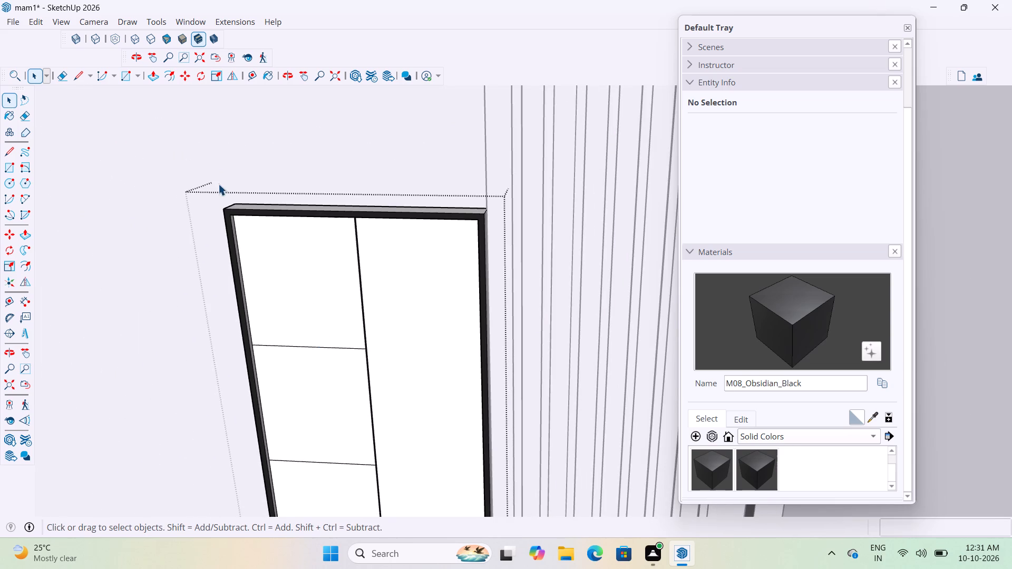
Examine the frame's upper corner and the division line spacing down to the window's bottom edge.
scroll(218, 183, "up", 3)
scroll(309, 310, "up", 1)
middle_click_drag(309, 308, 364, 234)
scroll(324, 187, "up", 3)
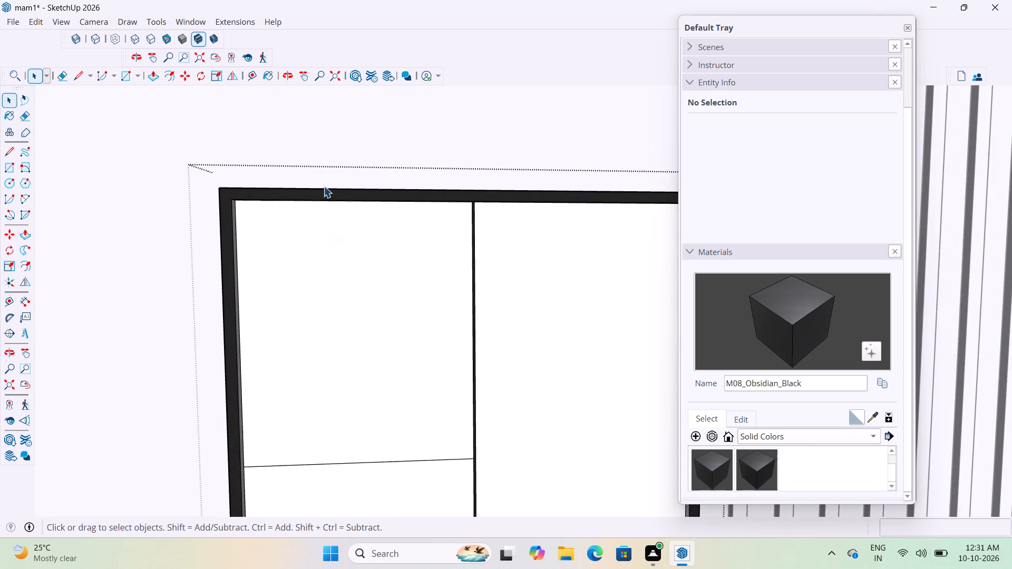
middle_click_drag(325, 213, 289, 329)
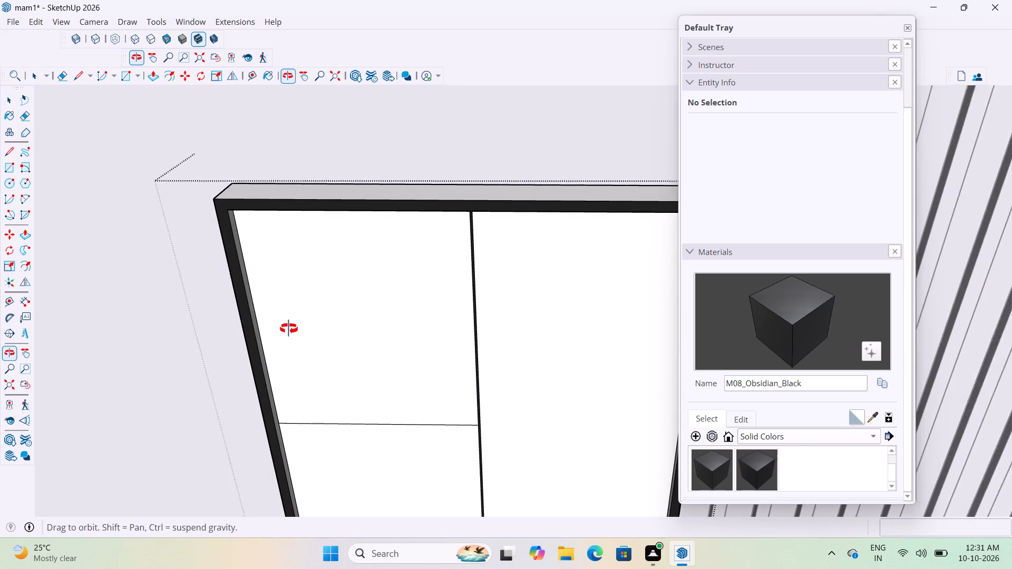
middle_click_drag(289, 329, 268, 336)
scroll(344, 319, "down", 15)
scroll(383, 292, "down", 11)
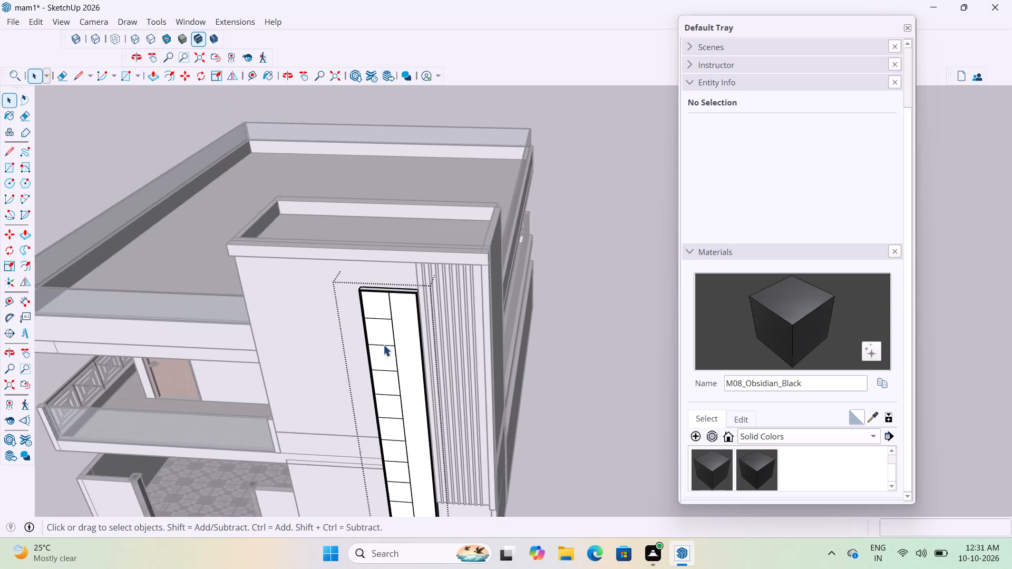
scroll(390, 328, "down", 4)
scroll(420, 440, "up", 19)
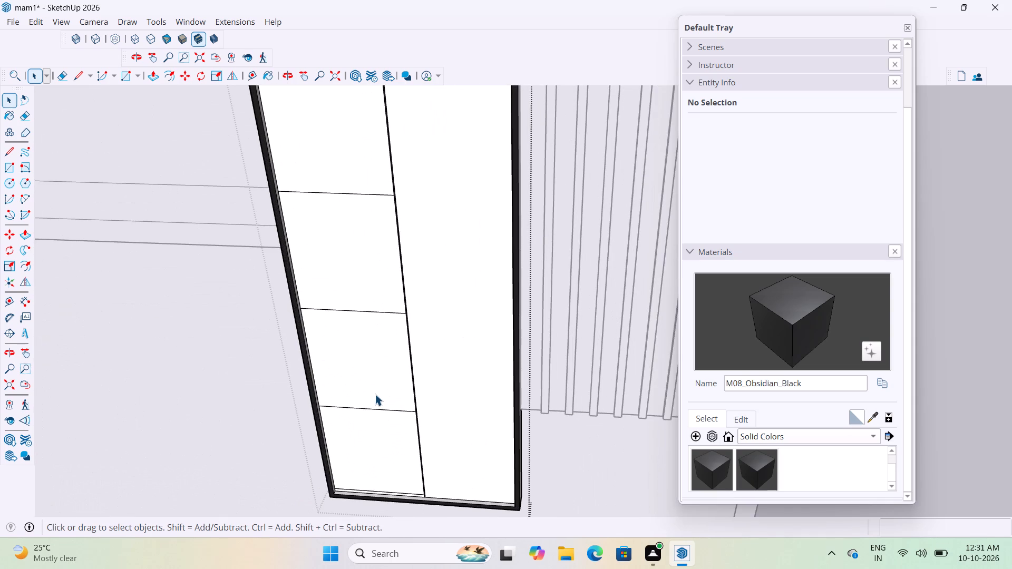
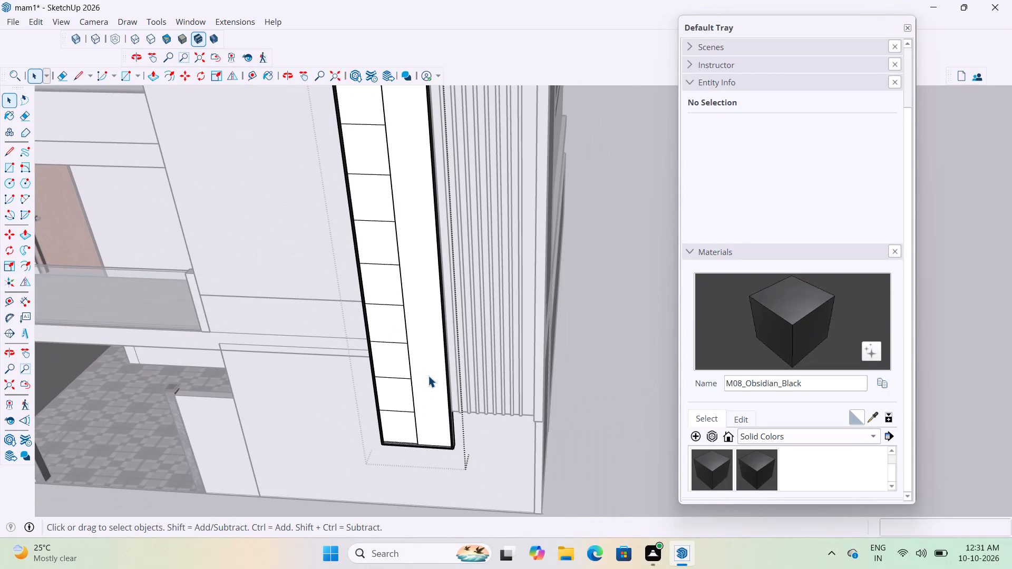
Examine the left pane's division lines and the tall window frame's upper corners from several angles.
scroll(428, 376, "down", 4)
scroll(387, 221, "up", 4)
scroll(386, 158, "up", 9)
scroll(385, 151, "up", 12)
middle_click_drag(367, 253, 404, 268)
scroll(562, 381, "down", 9)
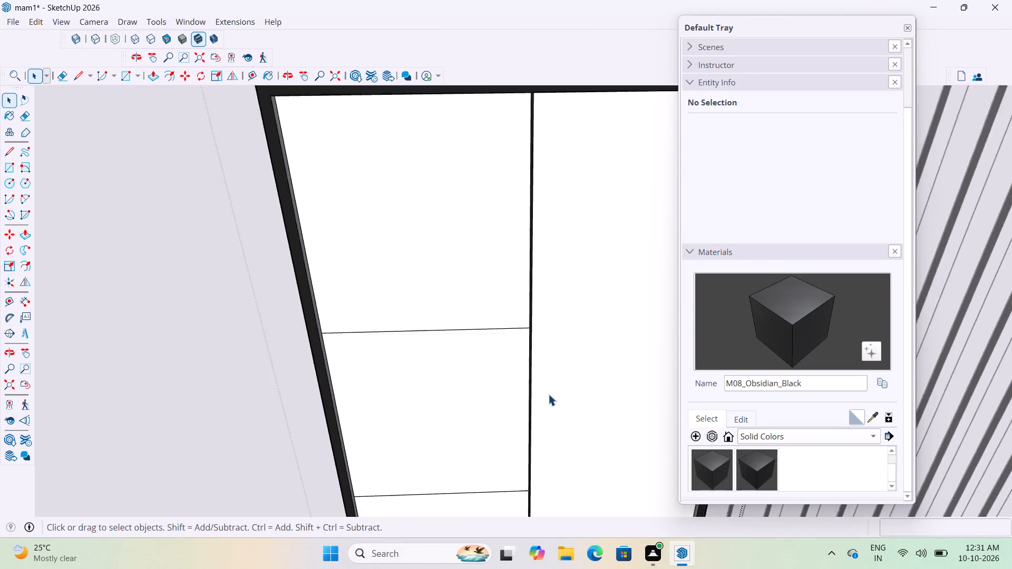
scroll(548, 394, "down", 8)
scroll(489, 283, "up", 13)
middle_click_drag(462, 253, 472, 146)
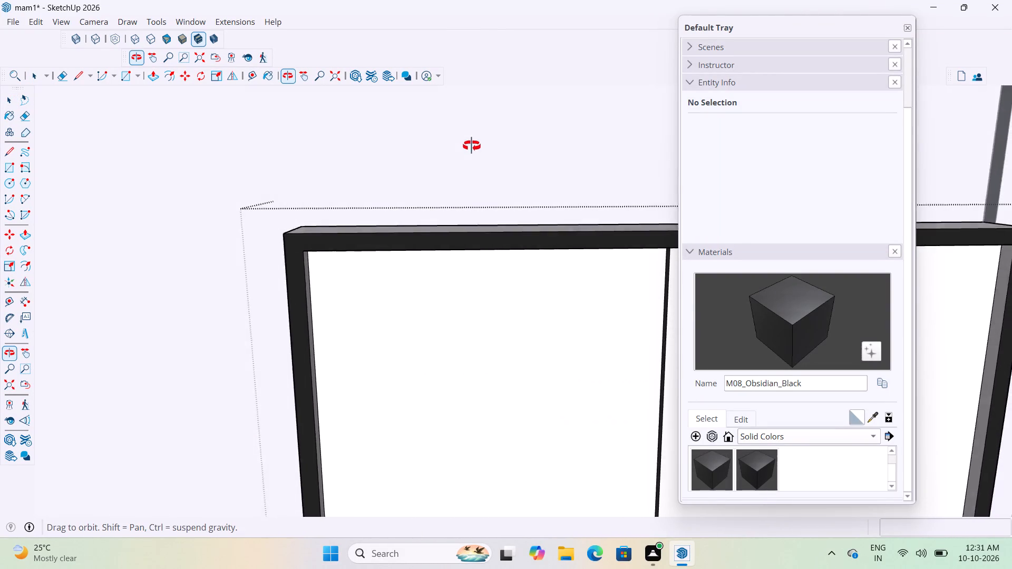
middle_click_drag(472, 146, 569, 11)
scroll(328, 289, "up", 4)
scroll(371, 228, "up", 4)
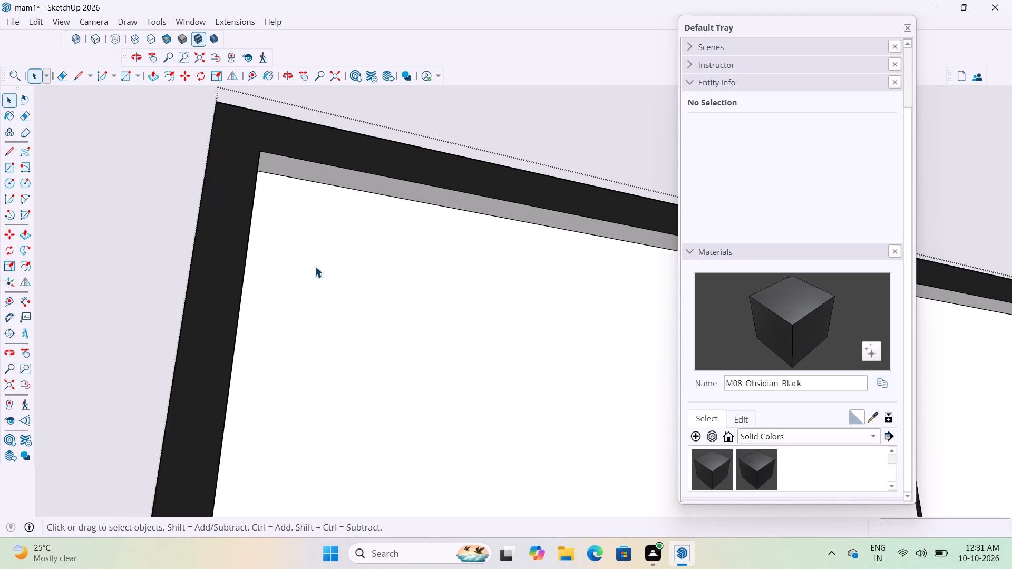
scroll(316, 270, "down", 20)
scroll(316, 270, "down", 14)
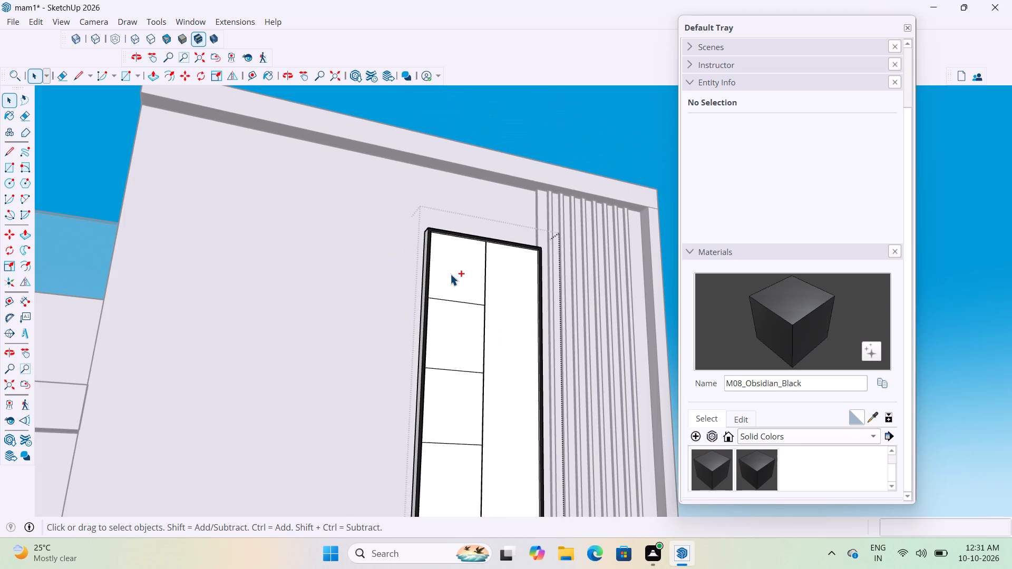
Undo the surplus-line deletions and the repeated 2' copies of the left pane's top edge.
key("ctrl+z")
key("ctrl+z")
key("ctrl+z")
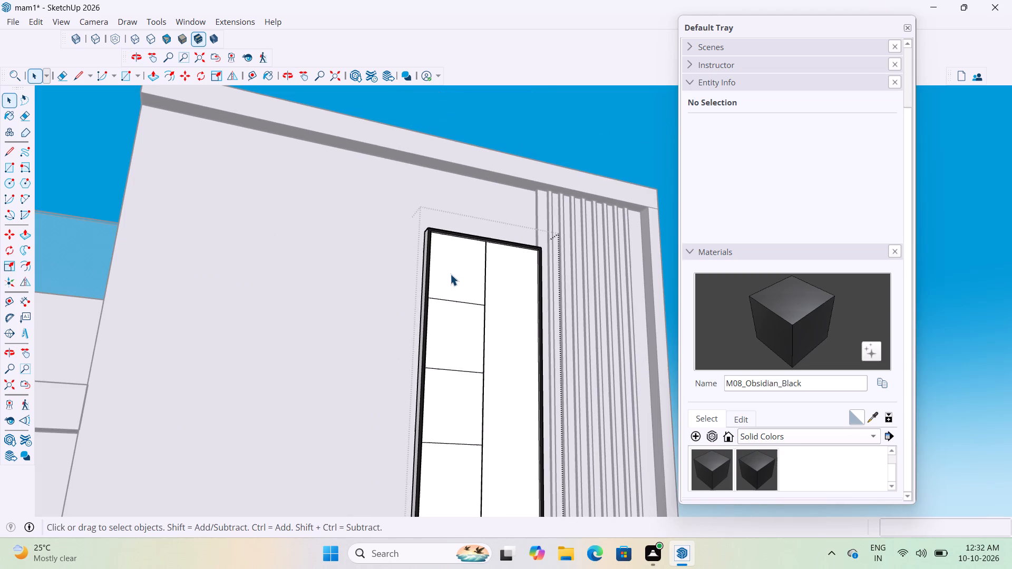
key("ctrl+z")
key("ctrl+z")
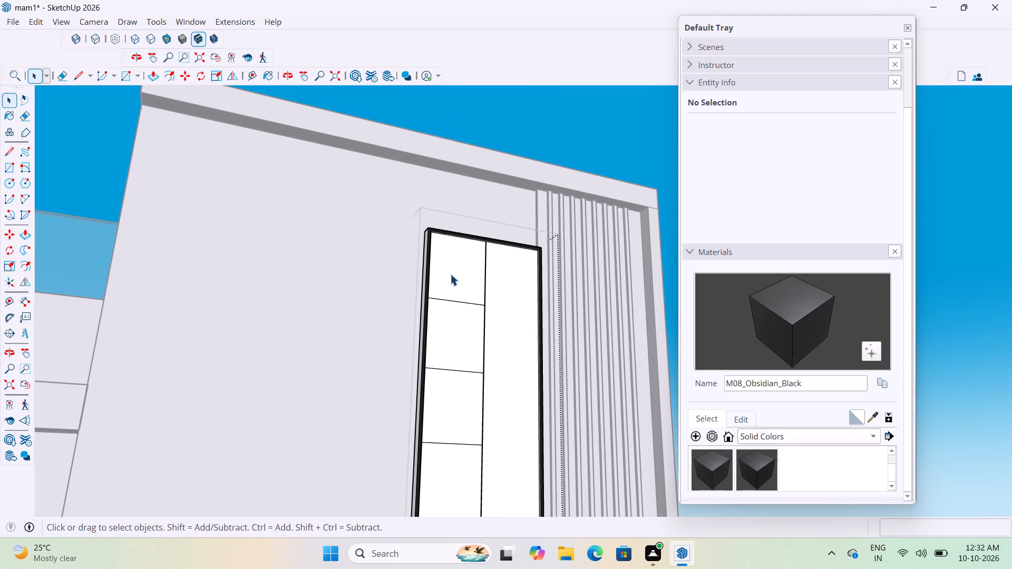
key("ctrl+z")
key("ctrl+z")
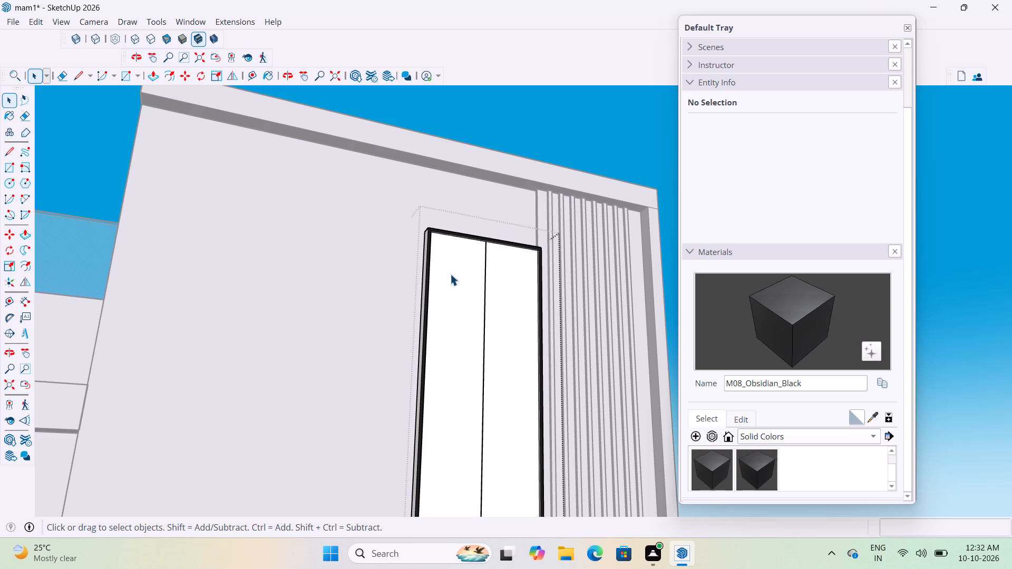
Copy the left pane's top edge 0.2" down inside the window frame.
scroll(490, 244, "up", 16)
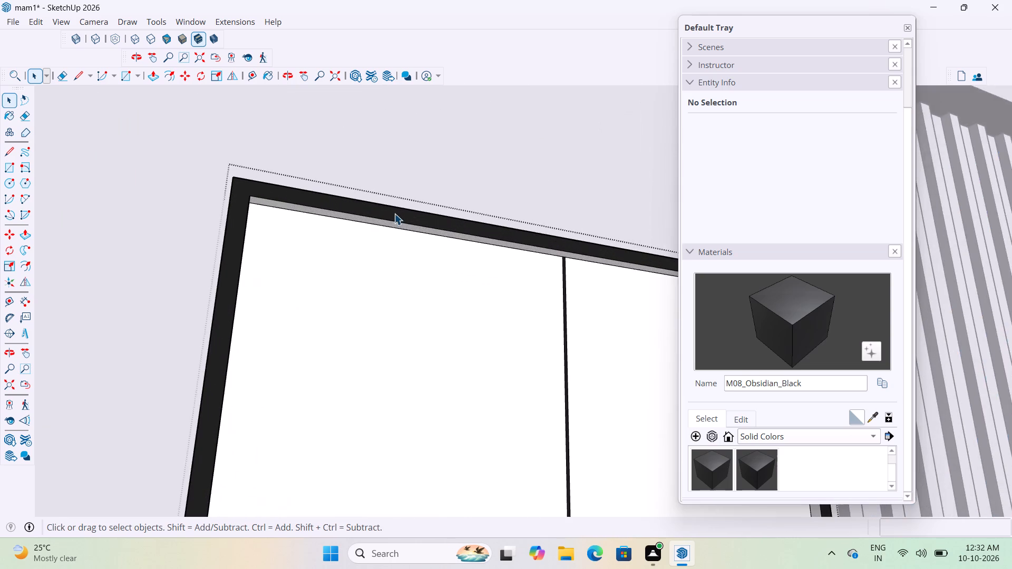
middle_click_drag(411, 203, 356, 183)
scroll(143, 195, "up", 9)
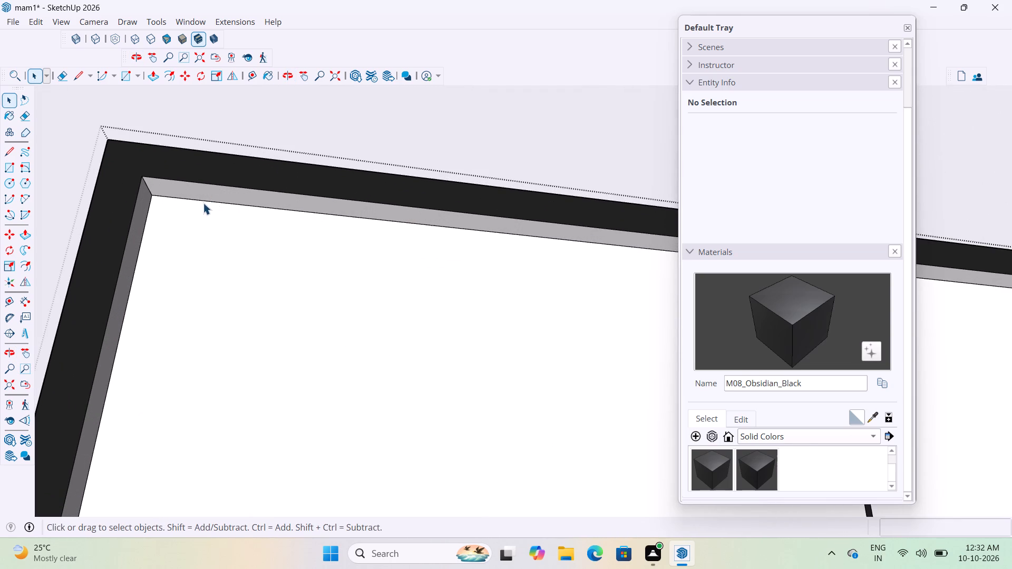
left_click(205, 201)
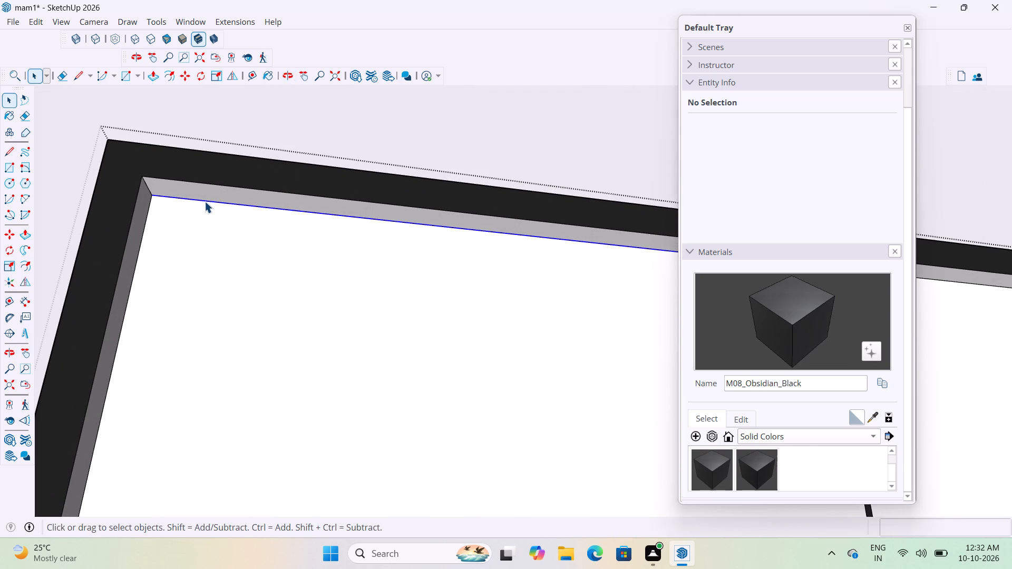
key("m")
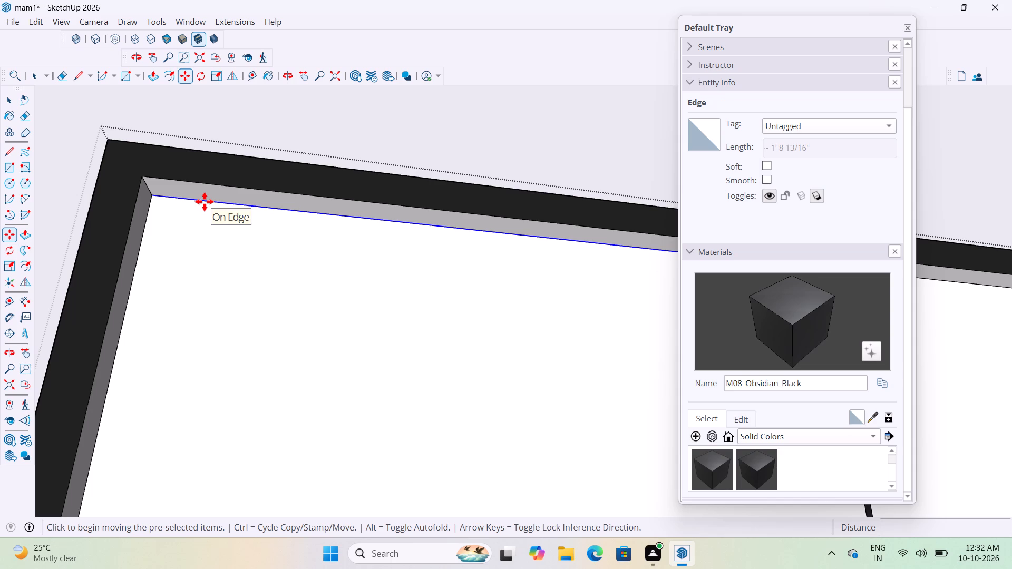
left_click(154, 197)
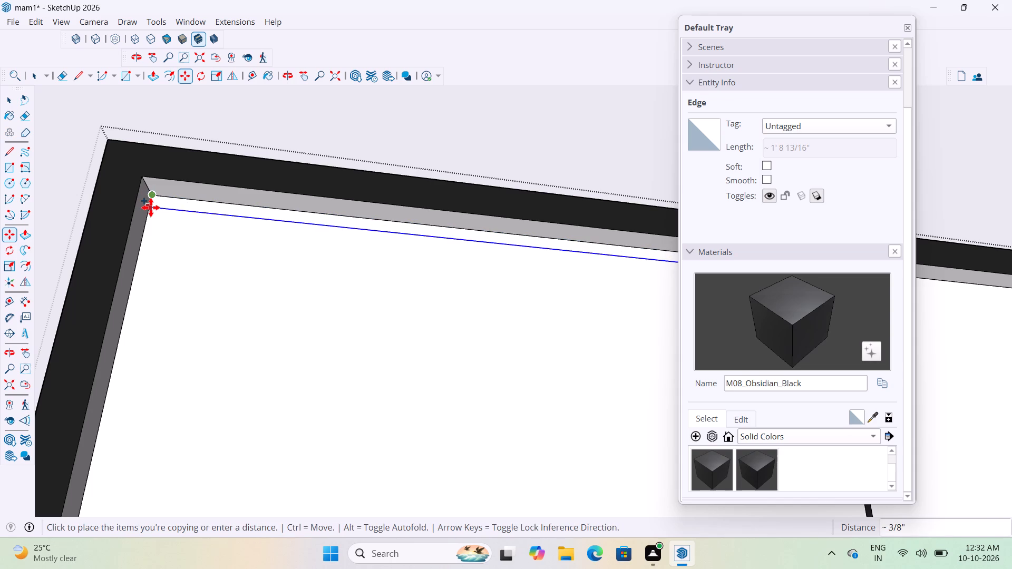
type("0.")
type("2\"")
key("Return")
Copy the pair of edges at the left pane's top 2' down, repeat the copy 12 times, and leave the window group.
scroll(215, 194, "up", 5)
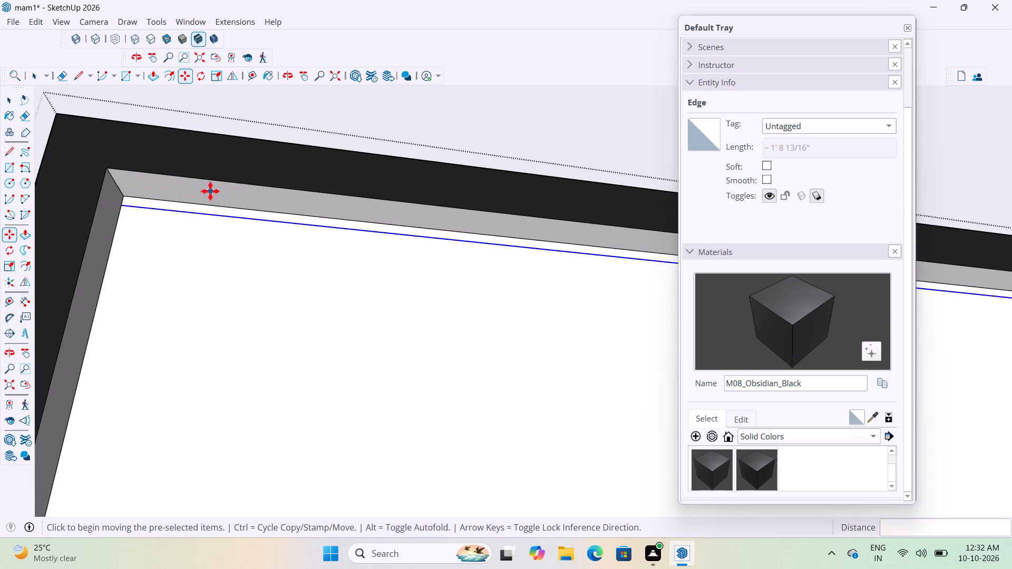
scroll(210, 191, "up", 6)
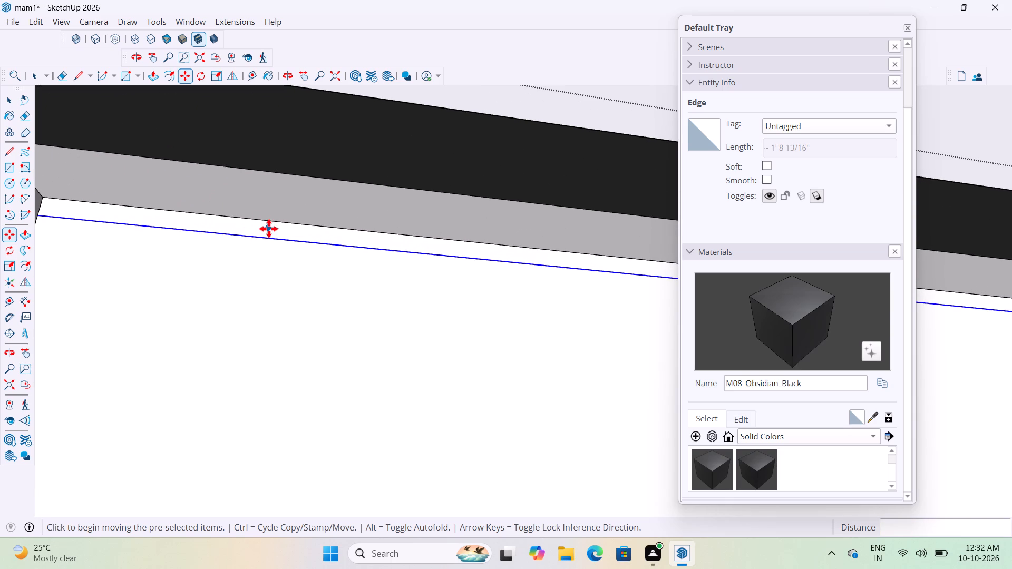
key("space")
left_click(297, 223)
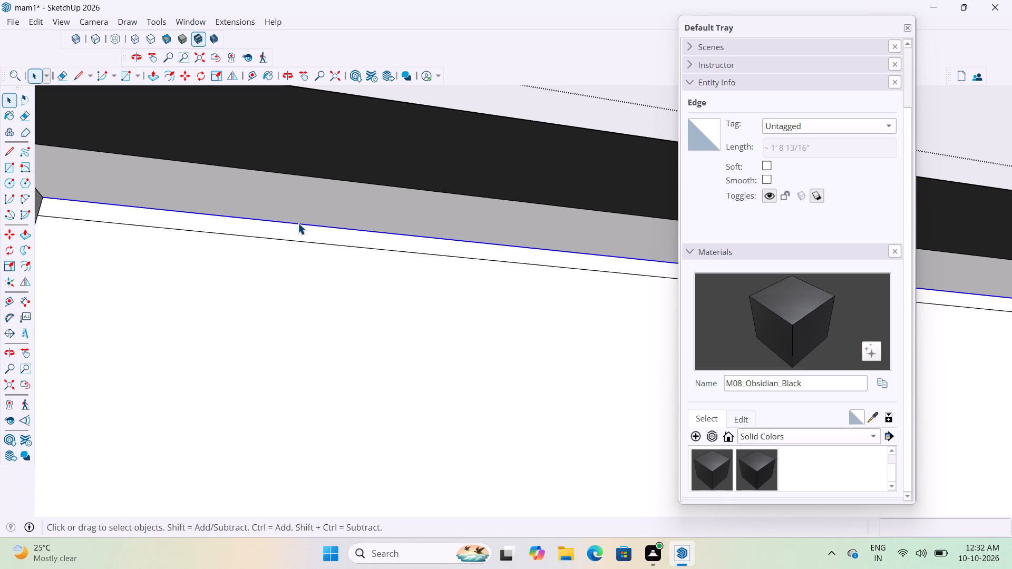
left_click(298, 240, "ctrl")
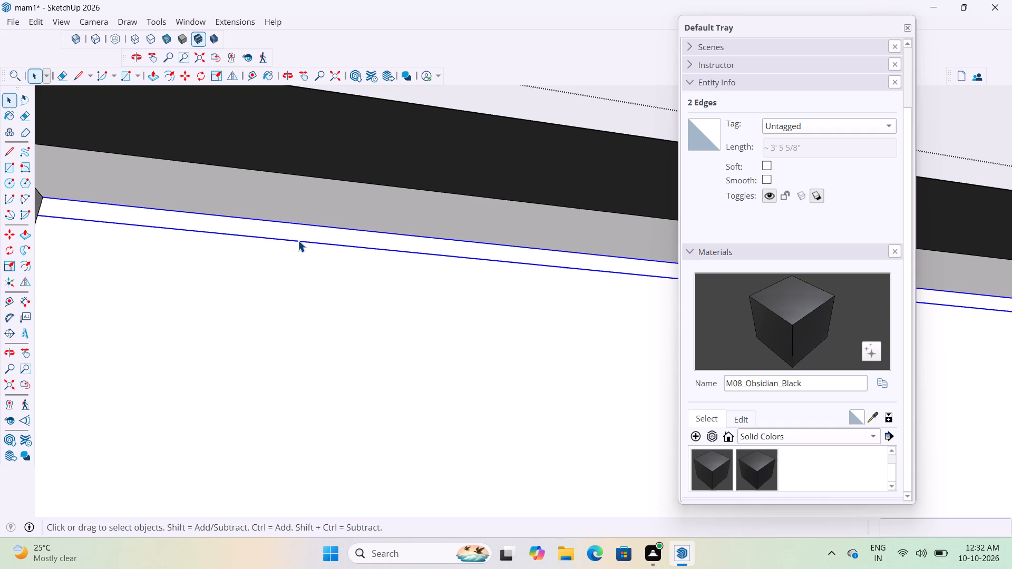
key("m")
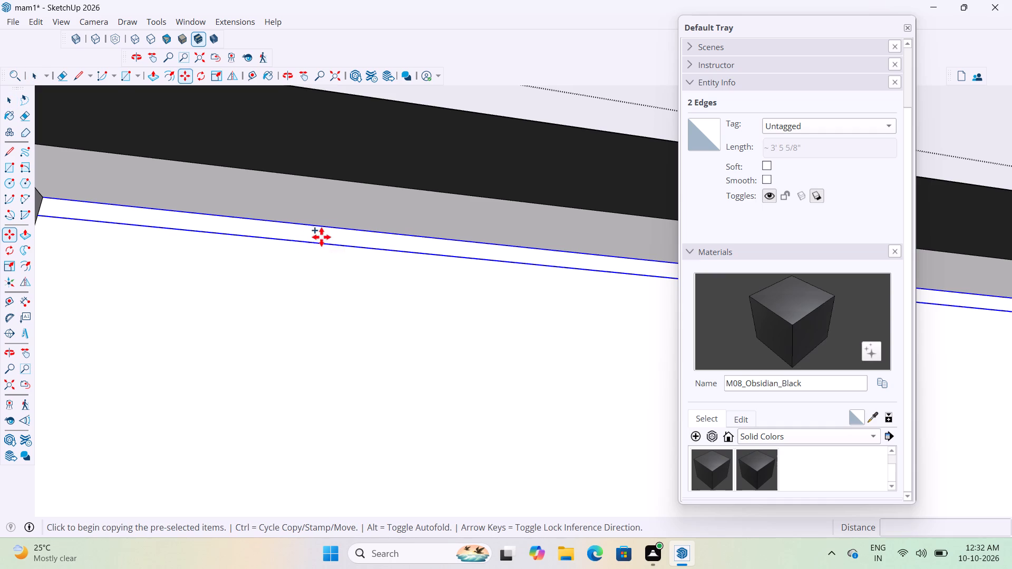
scroll(325, 239, "down", 9)
scroll(192, 239, "up", 7)
left_click(234, 215)
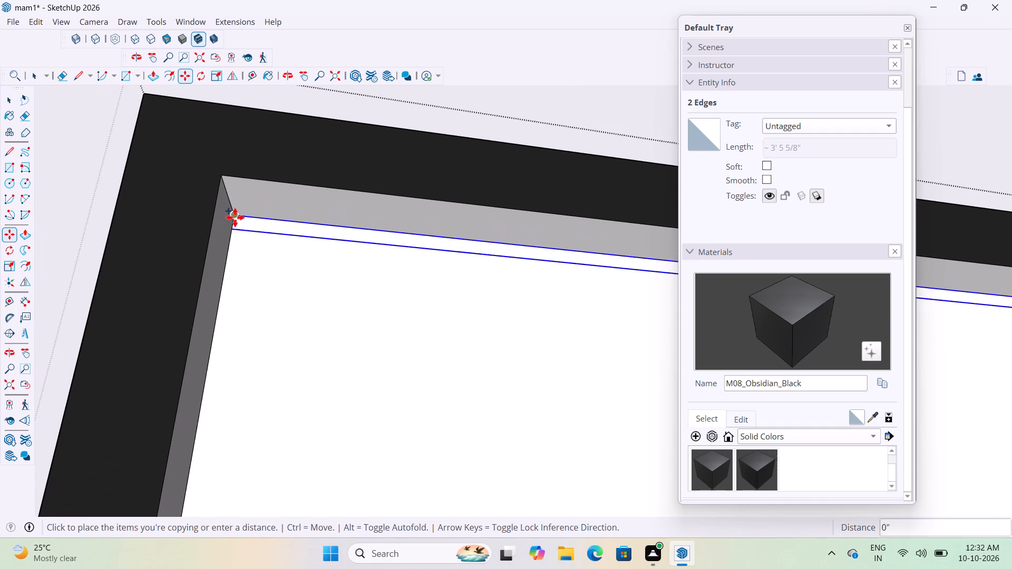
scroll(239, 257, "down", 20)
scroll(239, 257, "down", 4)
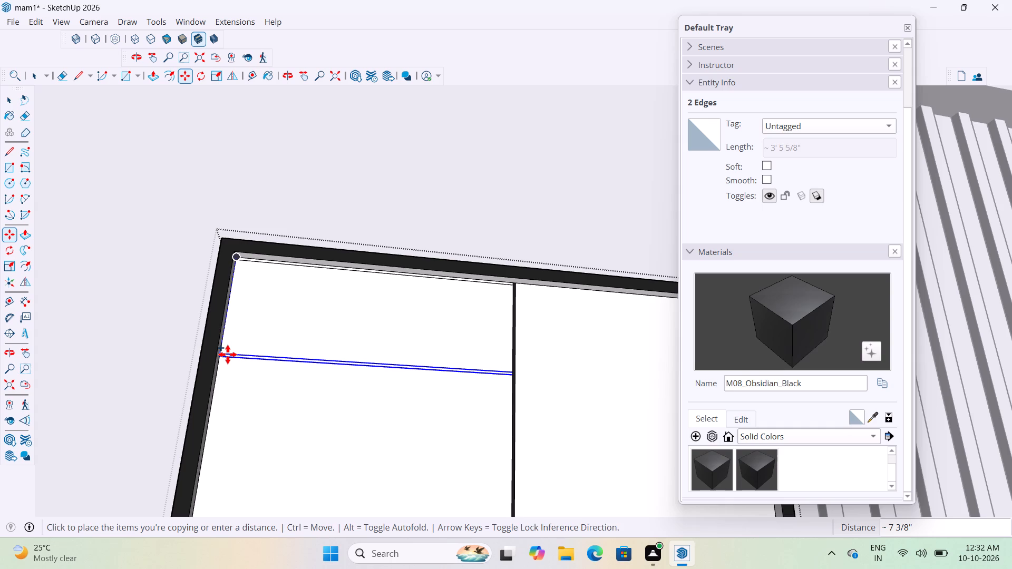
type("2'")
key("Return")
key("asterisk")
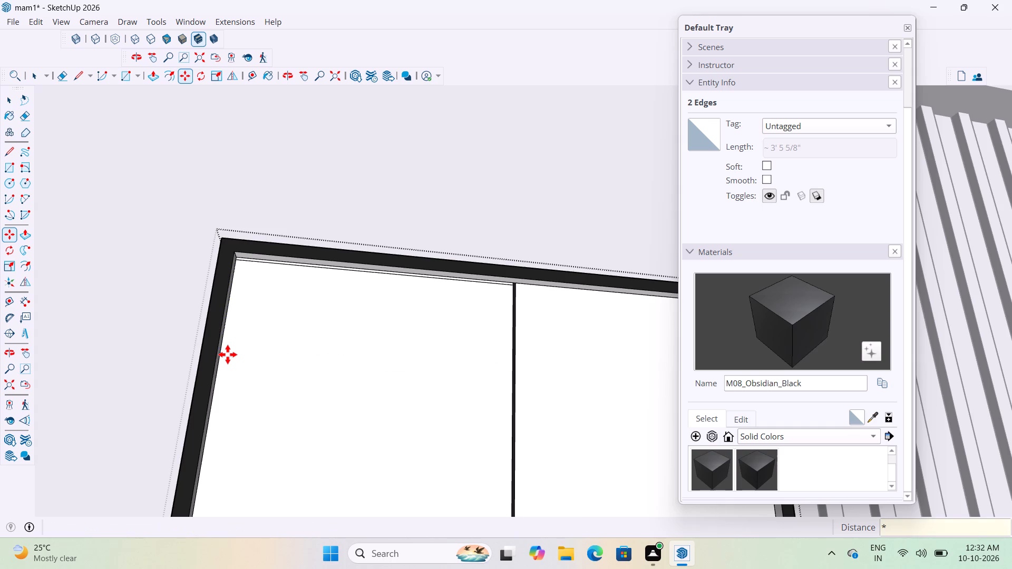
type("12")
key("Return")
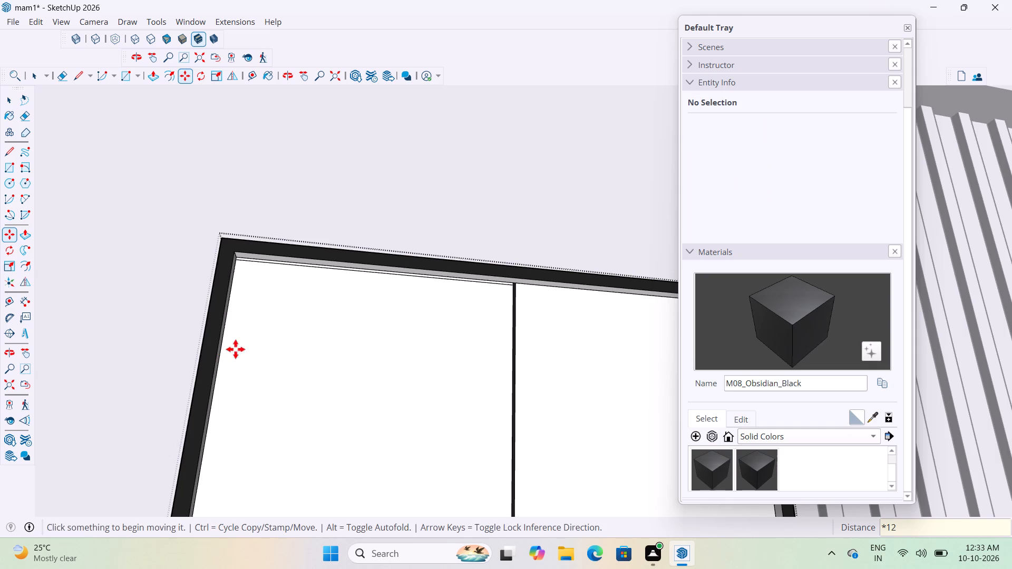
scroll(290, 217, "down", 20)
scroll(290, 217, "down", 20)
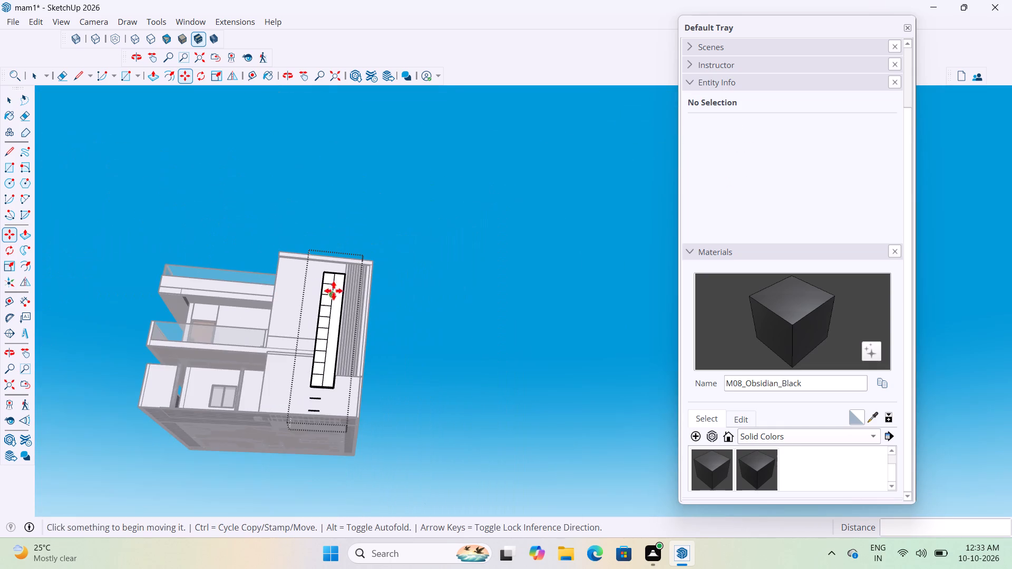
key("space")
left_click(427, 258)
Examine the left pane's paired division lines and where they meet the black frame.
scroll(405, 266, "up", 10)
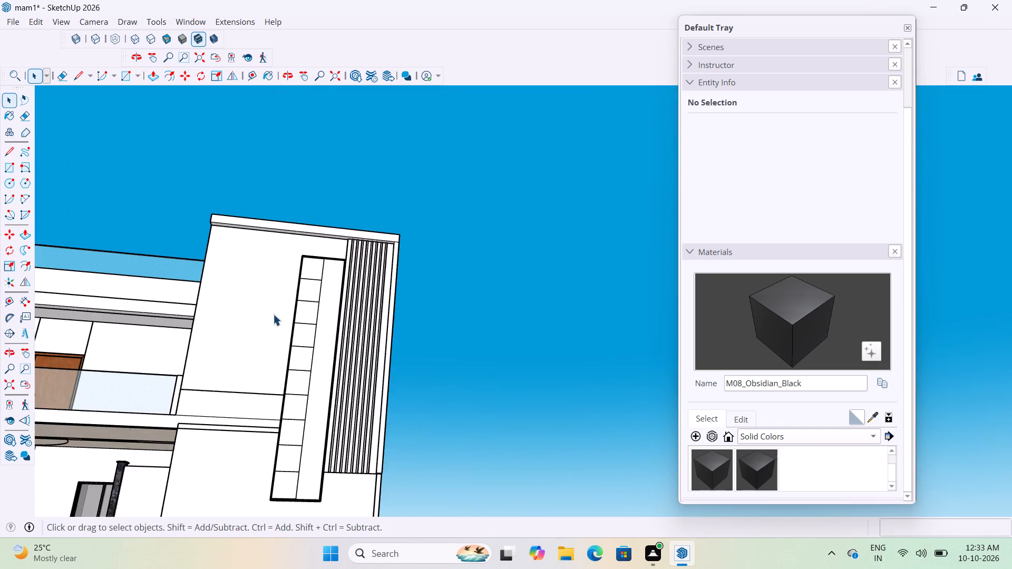
scroll(273, 314, "up", 15)
scroll(401, 217, "up", 1)
middle_click_drag(401, 217, 357, 290)
scroll(357, 291, "down", 1)
scroll(280, 342, "up", 13)
middle_click_drag(306, 243, 281, 320)
scroll(294, 243, "down", 9)
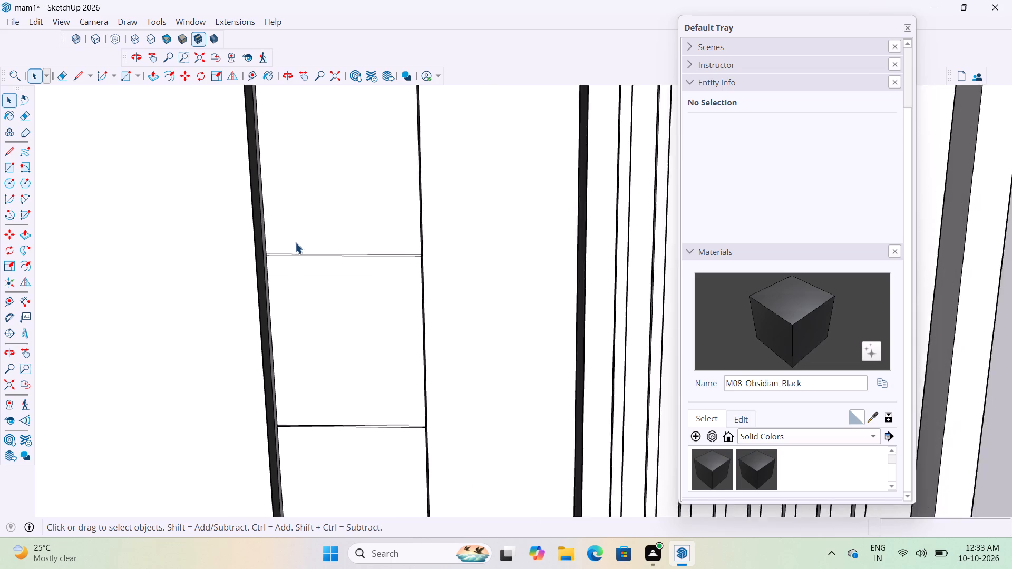
scroll(295, 242, "down", 7)
scroll(296, 247, "up", 20)
scroll(296, 247, "up", 1)
middle_click_drag(304, 241, 348, 265)
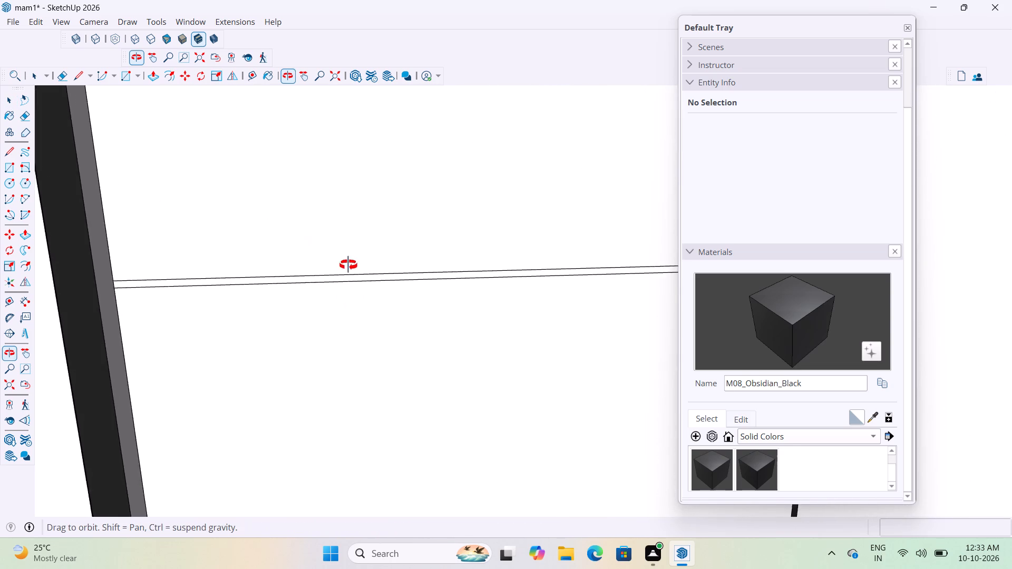
middle_click_drag(348, 265, 215, 257)
scroll(221, 204, "up", 7)
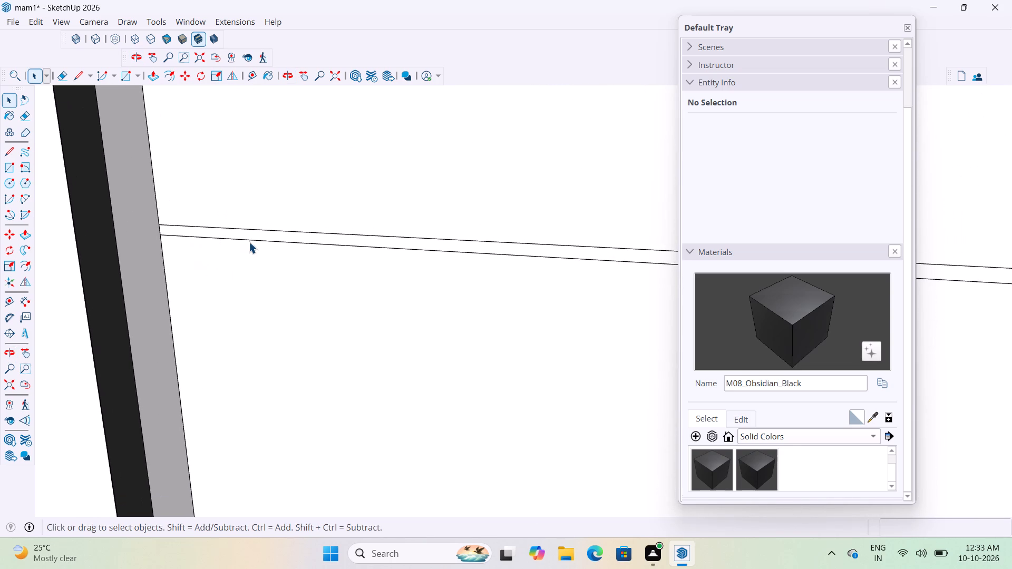
scroll(392, 320, "down", 11)
scroll(436, 313, "up", 7)
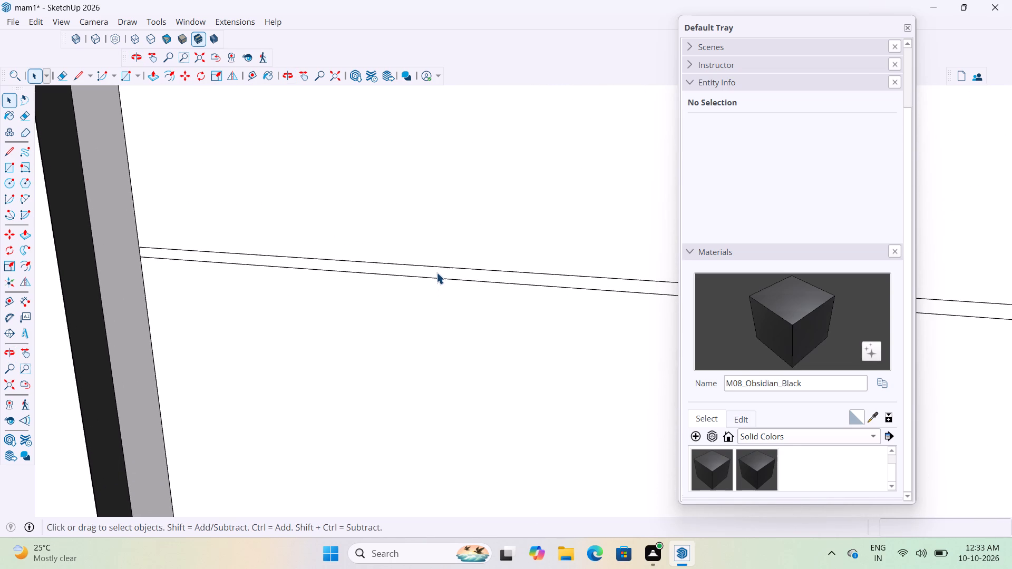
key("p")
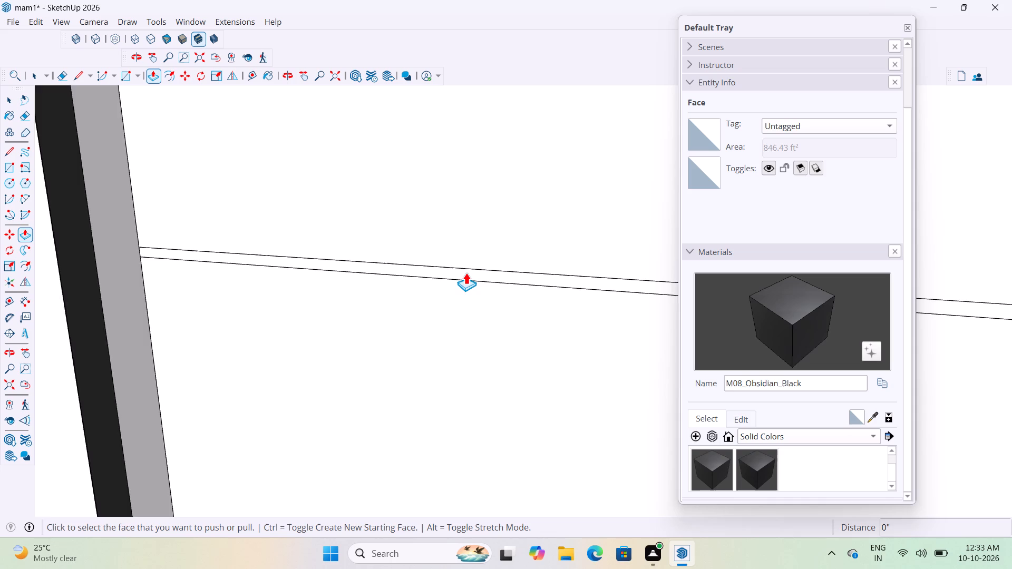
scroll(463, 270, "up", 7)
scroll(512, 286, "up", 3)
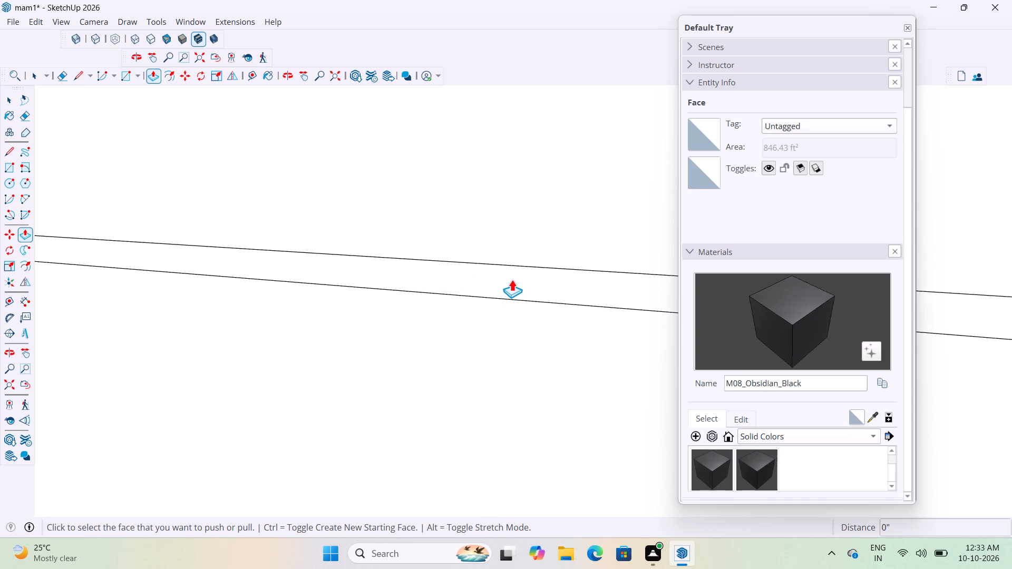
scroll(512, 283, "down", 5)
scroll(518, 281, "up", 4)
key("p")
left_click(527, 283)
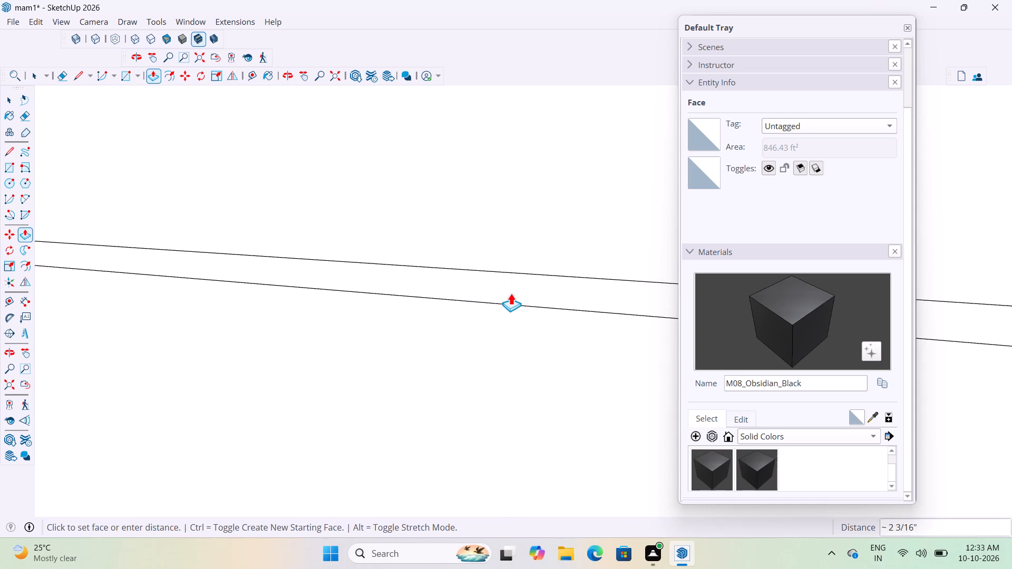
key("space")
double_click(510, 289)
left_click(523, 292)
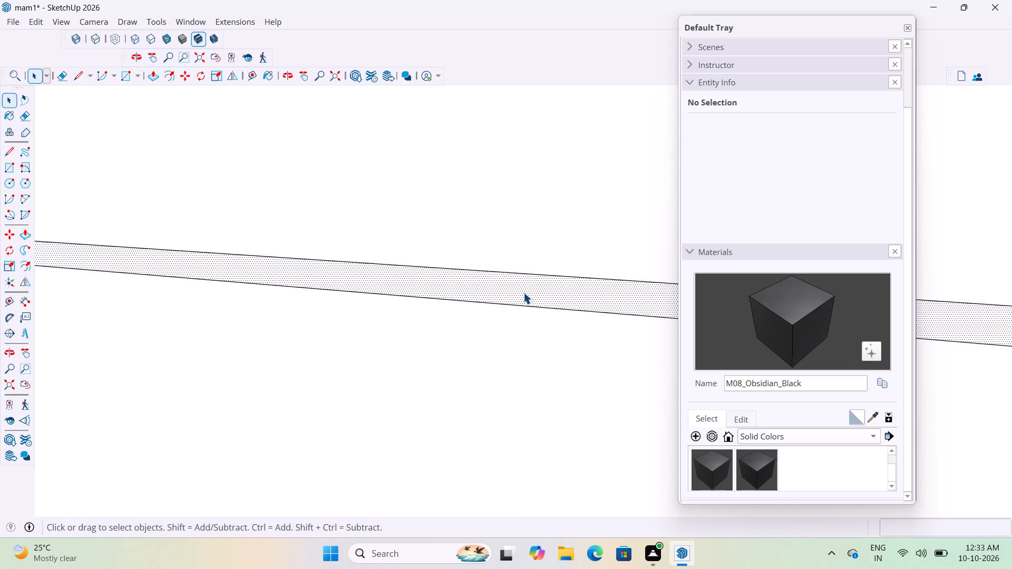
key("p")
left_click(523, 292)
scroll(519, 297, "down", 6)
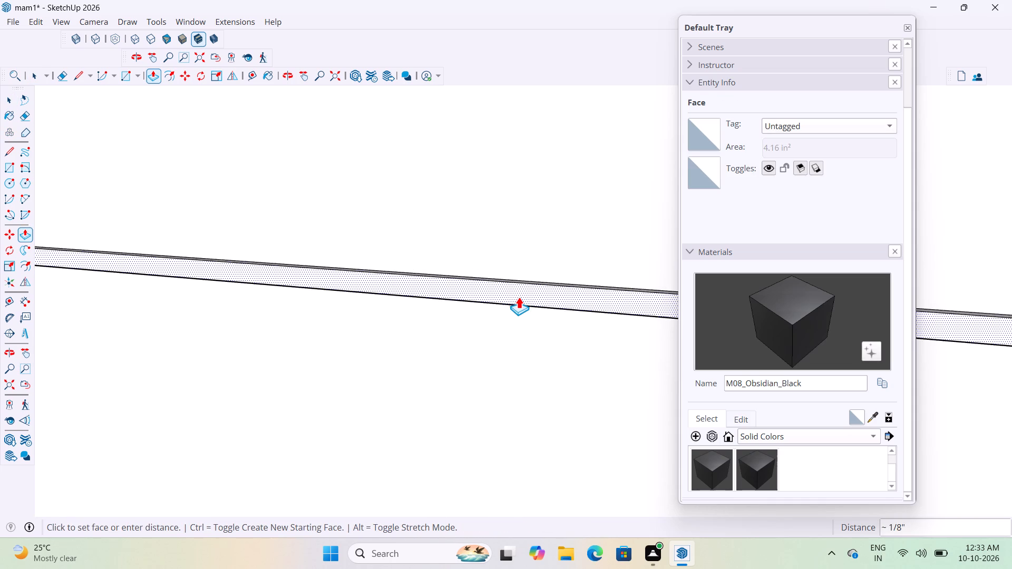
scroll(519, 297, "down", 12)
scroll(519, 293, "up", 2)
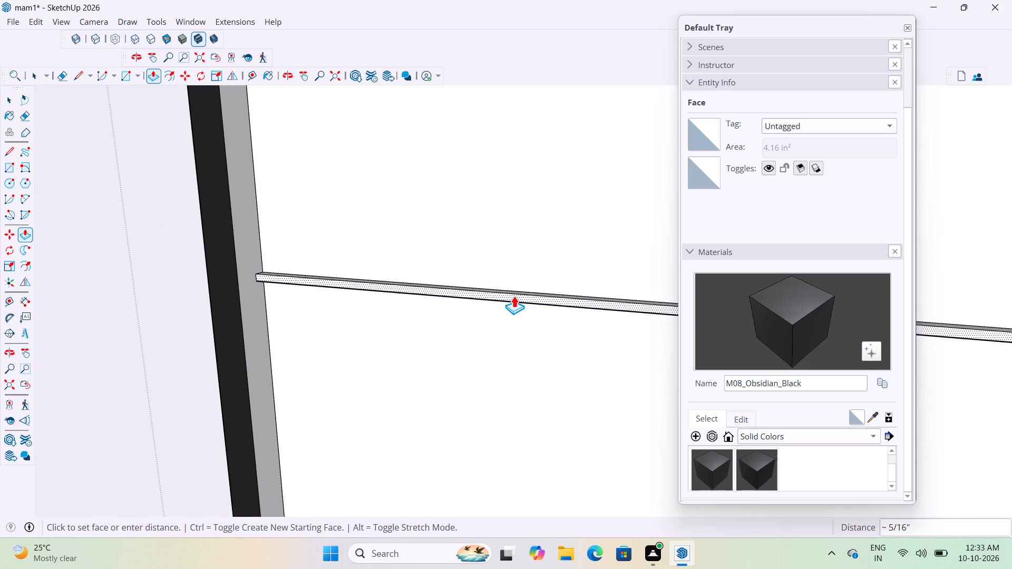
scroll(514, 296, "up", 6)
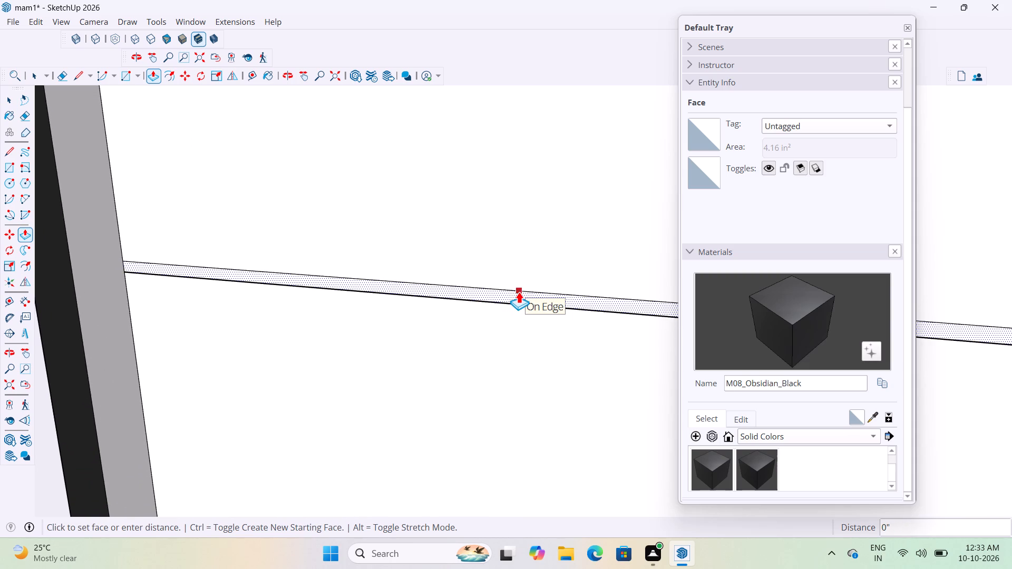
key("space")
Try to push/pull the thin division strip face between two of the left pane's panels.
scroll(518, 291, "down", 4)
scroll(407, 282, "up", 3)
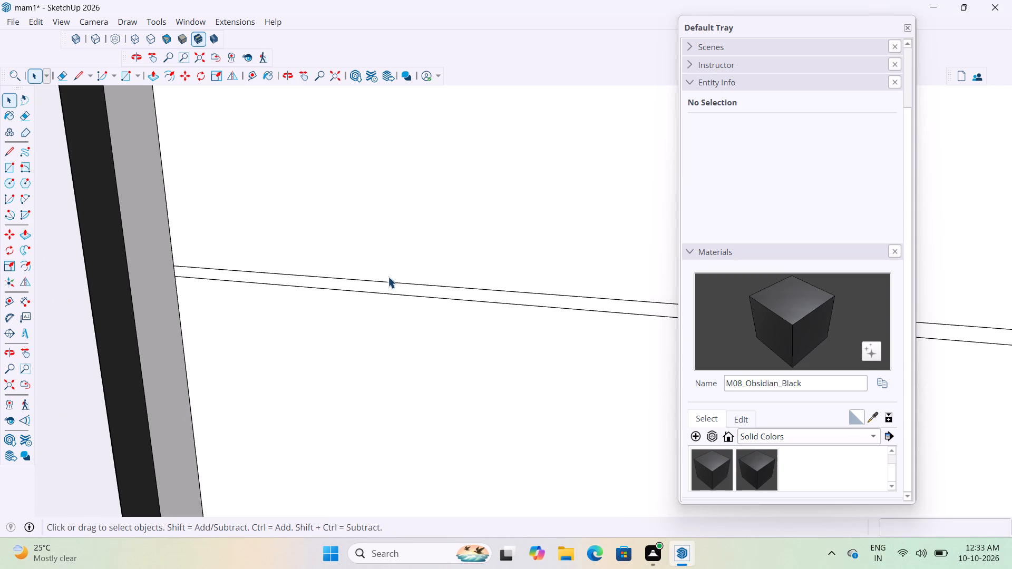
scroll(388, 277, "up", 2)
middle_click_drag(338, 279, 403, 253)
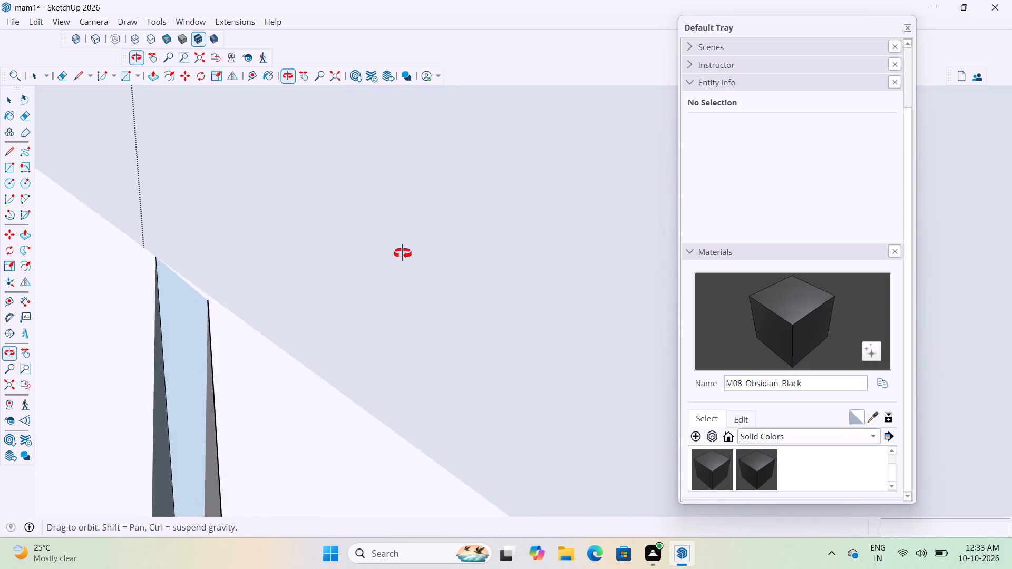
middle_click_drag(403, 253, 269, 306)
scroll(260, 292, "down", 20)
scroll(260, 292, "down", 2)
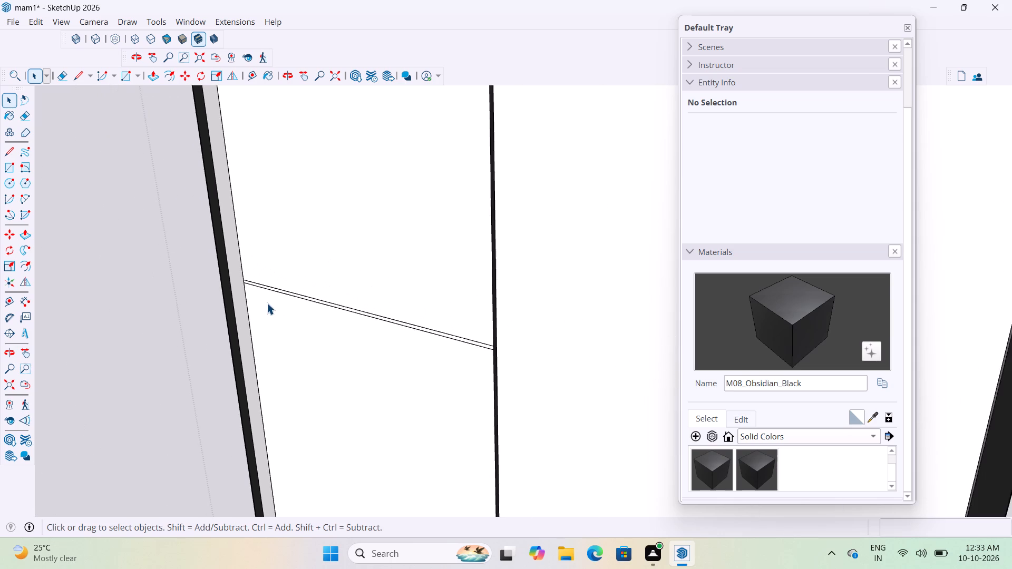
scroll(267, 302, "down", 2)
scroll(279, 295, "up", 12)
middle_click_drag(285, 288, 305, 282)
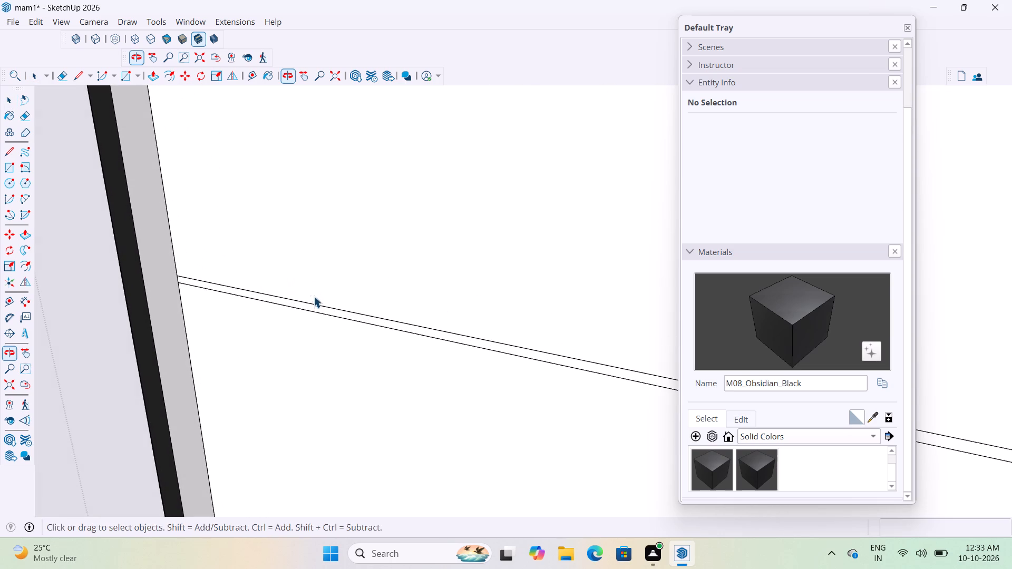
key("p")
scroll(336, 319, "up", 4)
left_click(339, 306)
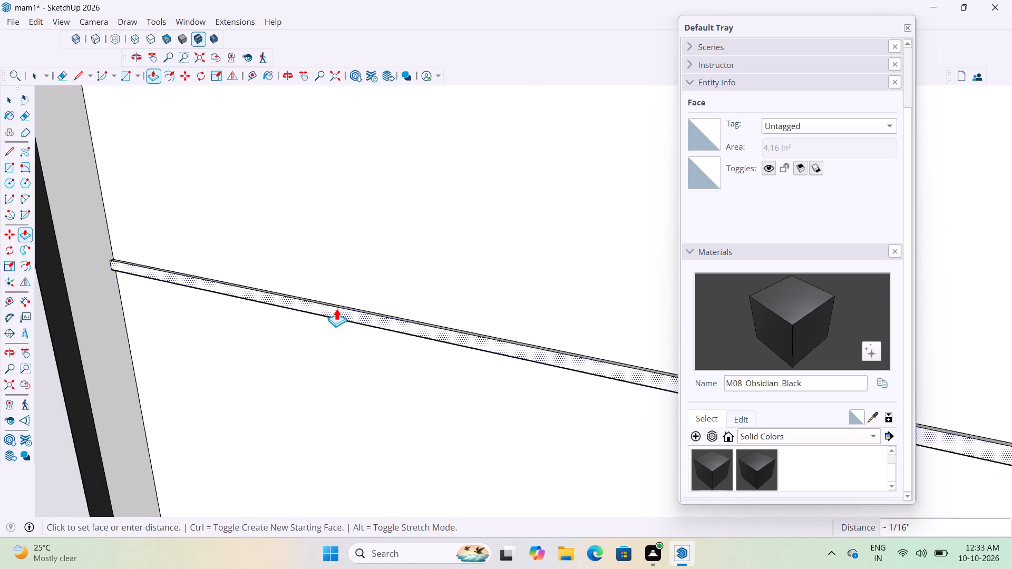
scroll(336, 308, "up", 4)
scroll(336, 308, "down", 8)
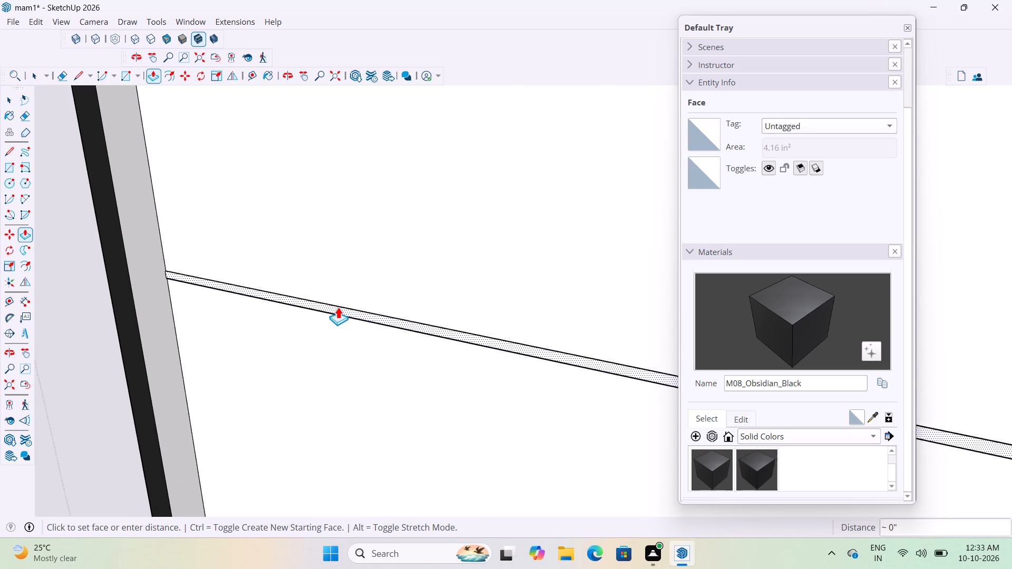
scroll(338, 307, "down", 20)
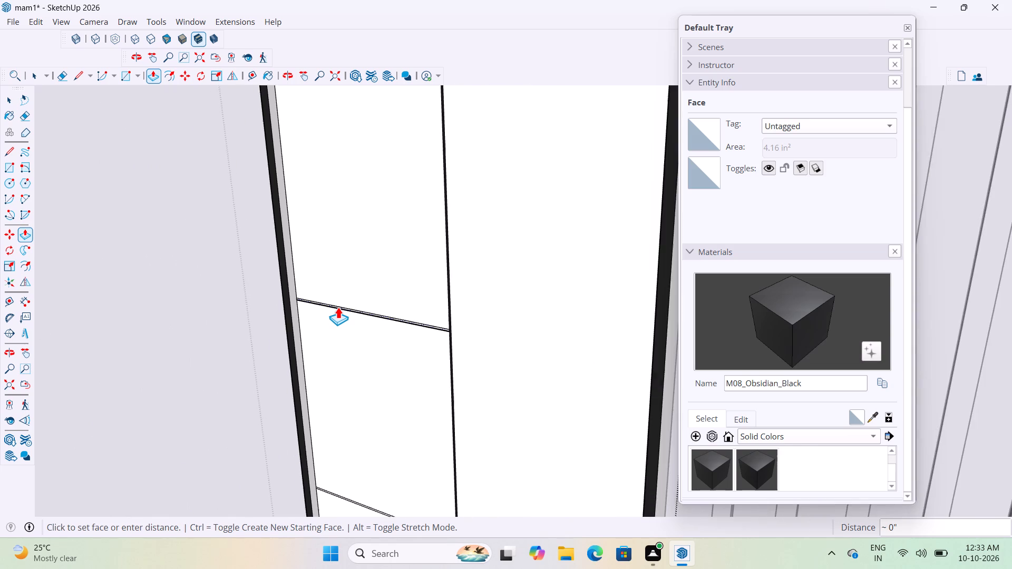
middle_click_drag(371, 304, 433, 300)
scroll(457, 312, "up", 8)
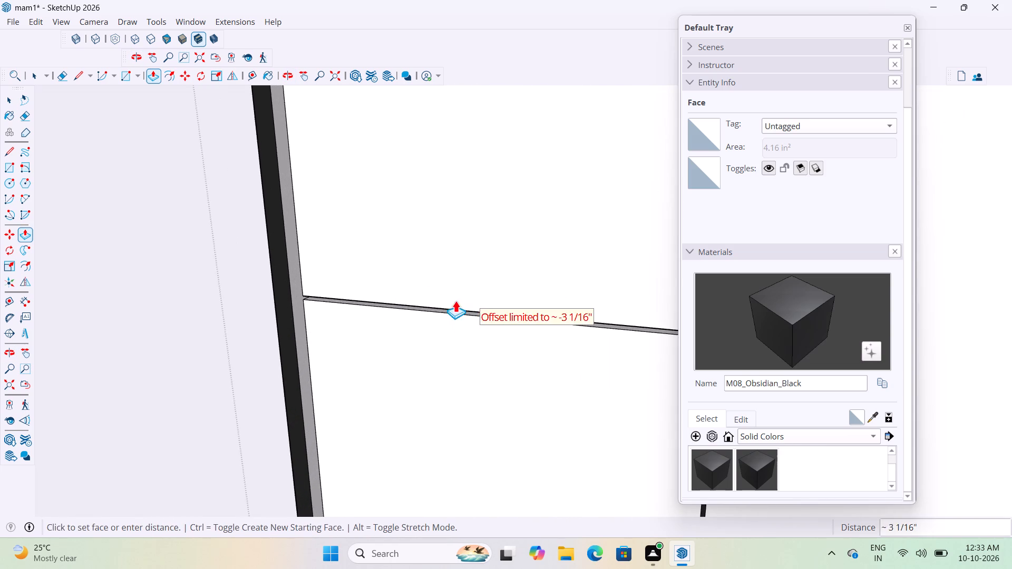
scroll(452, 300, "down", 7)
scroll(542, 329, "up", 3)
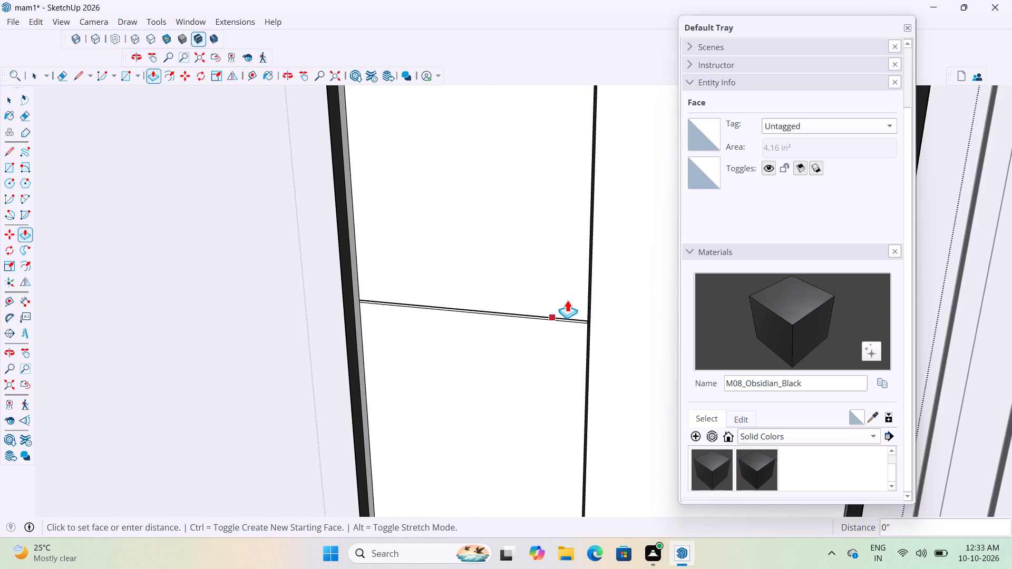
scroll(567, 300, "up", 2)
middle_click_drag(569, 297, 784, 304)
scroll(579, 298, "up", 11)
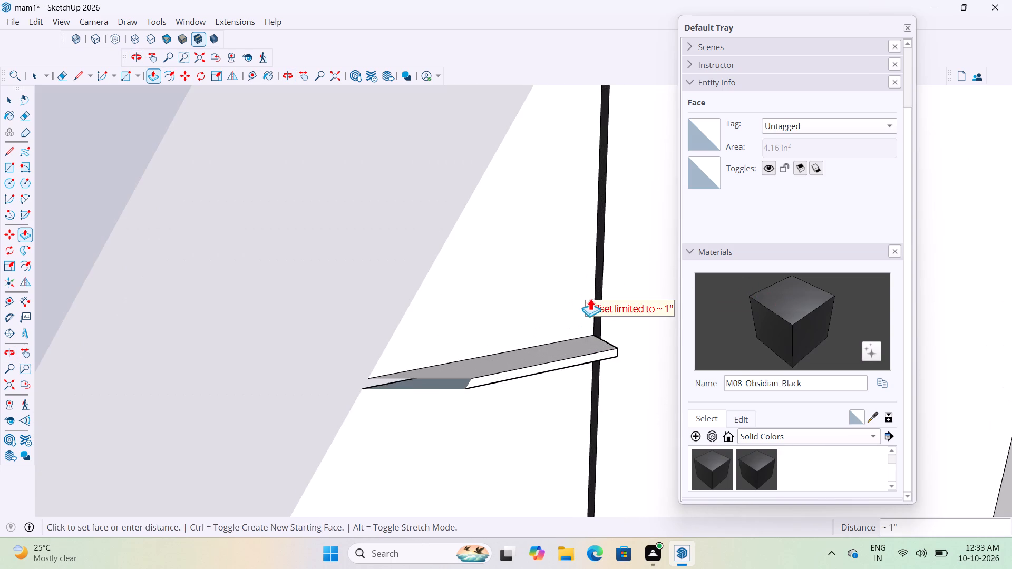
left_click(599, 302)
Examine the left pane's division strip and where it meets the centre divider.
scroll(597, 318, "up", 7)
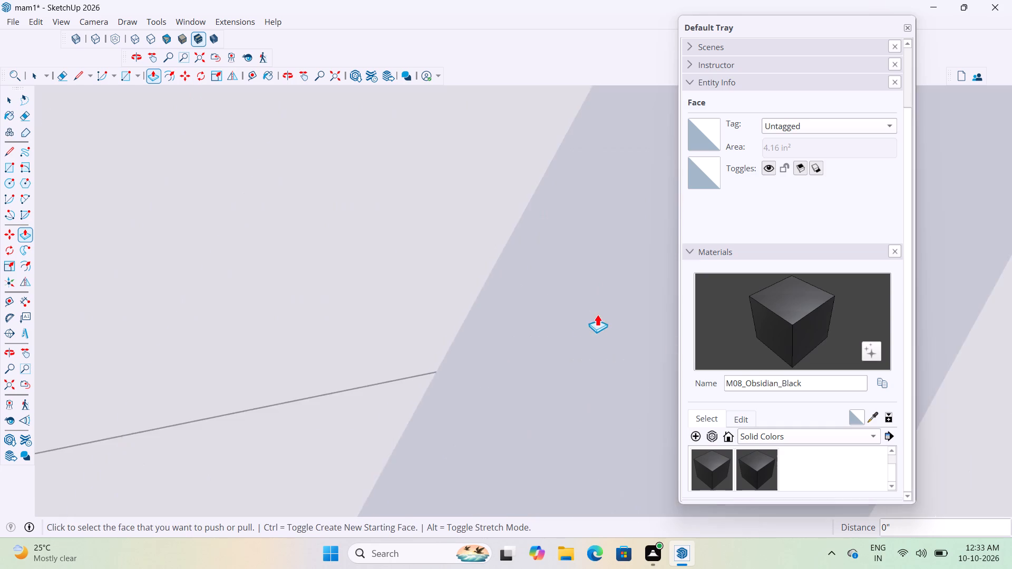
scroll(542, 316, "down", 15)
scroll(526, 318, "up", 12)
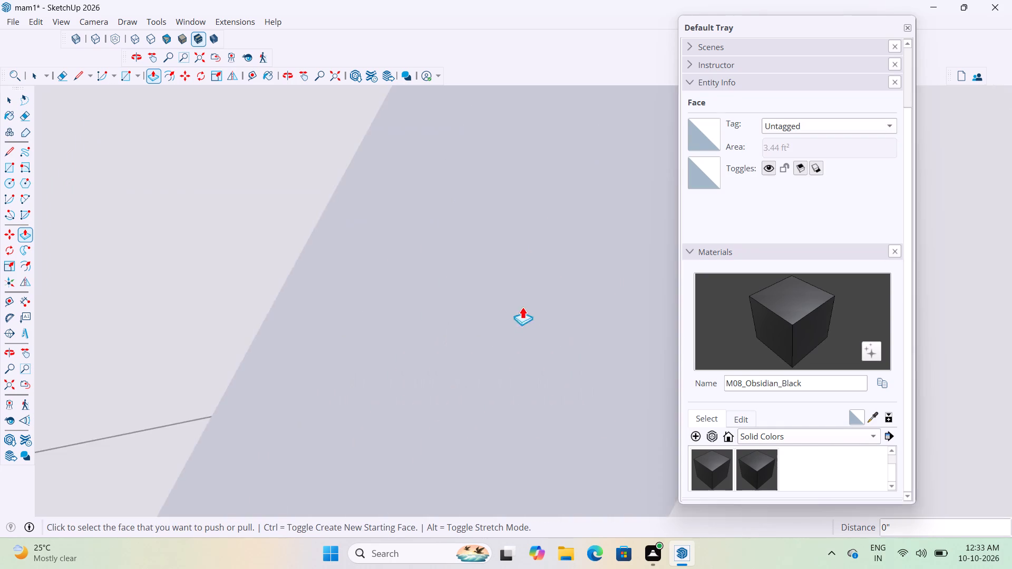
scroll(520, 312, "down", 11)
scroll(427, 254, "down", 6)
scroll(462, 329, "up", 4)
middle_click_drag(471, 313, 478, 259)
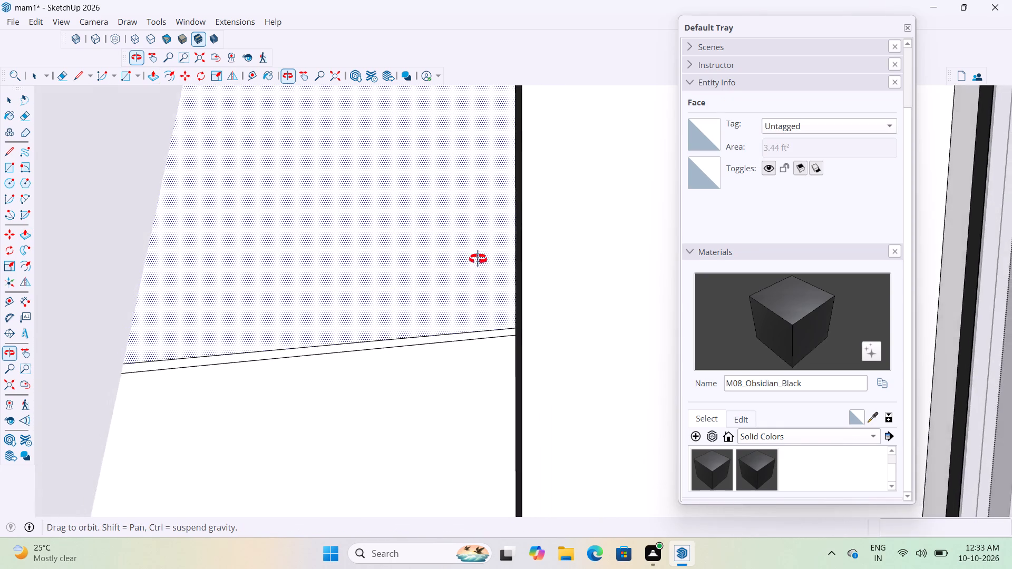
middle_click_drag(478, 259, 439, 241)
scroll(470, 283, "up", 7)
scroll(466, 302, "down", 20)
scroll(466, 302, "down", 2)
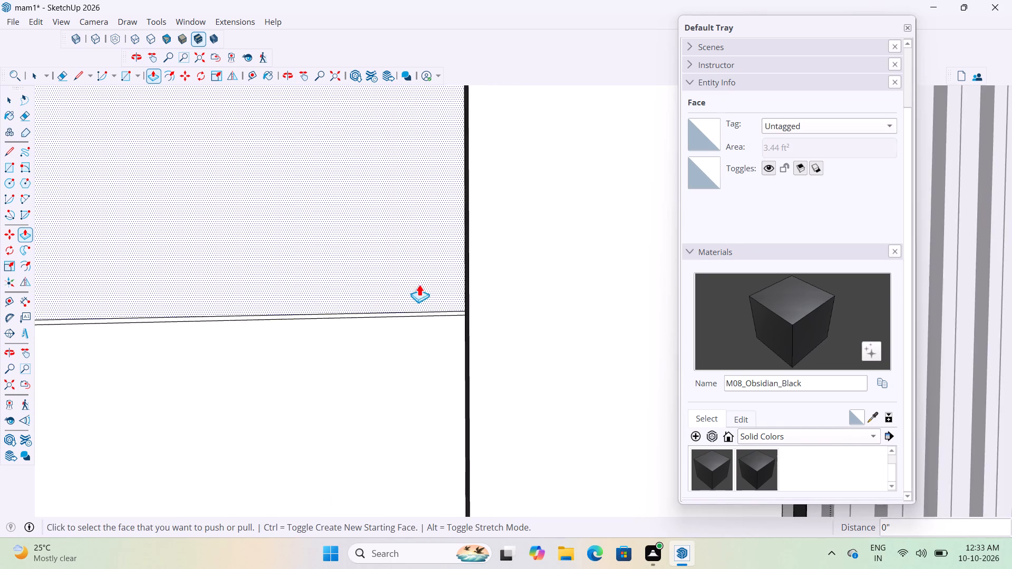
scroll(419, 284, "down", 3)
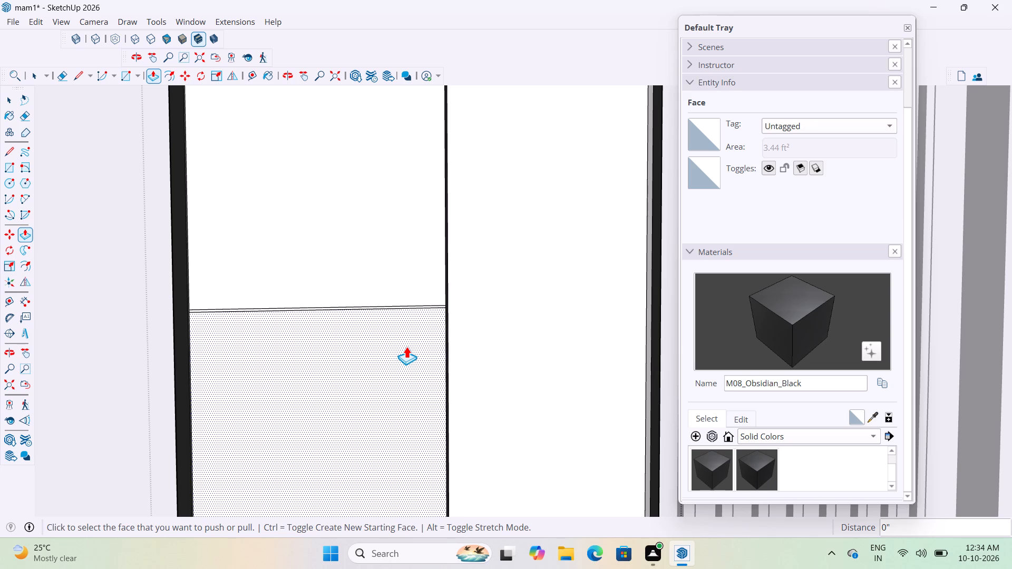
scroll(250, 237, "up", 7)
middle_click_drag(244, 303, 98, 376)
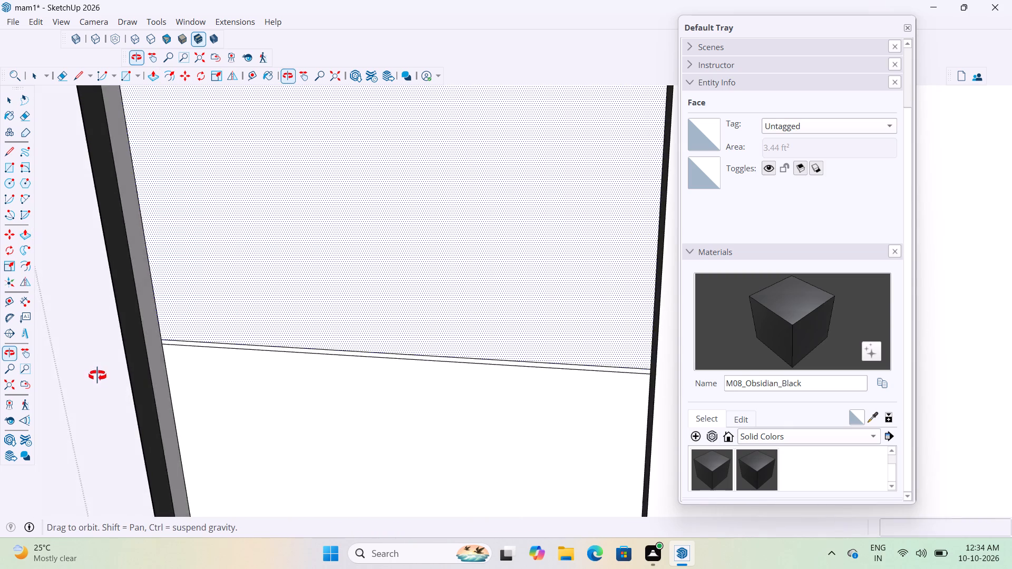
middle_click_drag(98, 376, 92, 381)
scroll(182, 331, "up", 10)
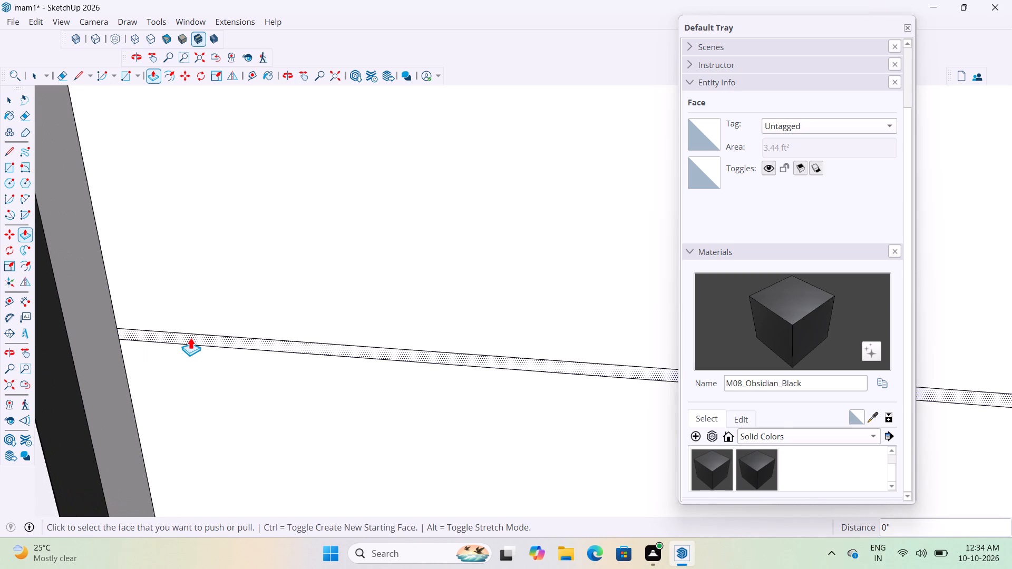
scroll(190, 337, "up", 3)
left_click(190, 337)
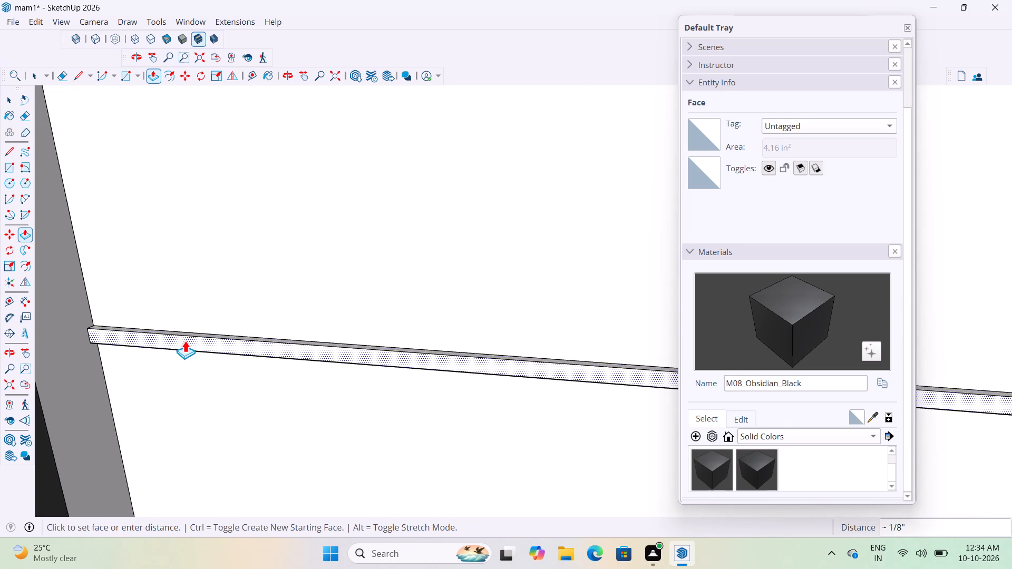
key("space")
Push/pull the left pane's topmost panel, above the first division strip, by about 1/16".
scroll(203, 342, "down", 14)
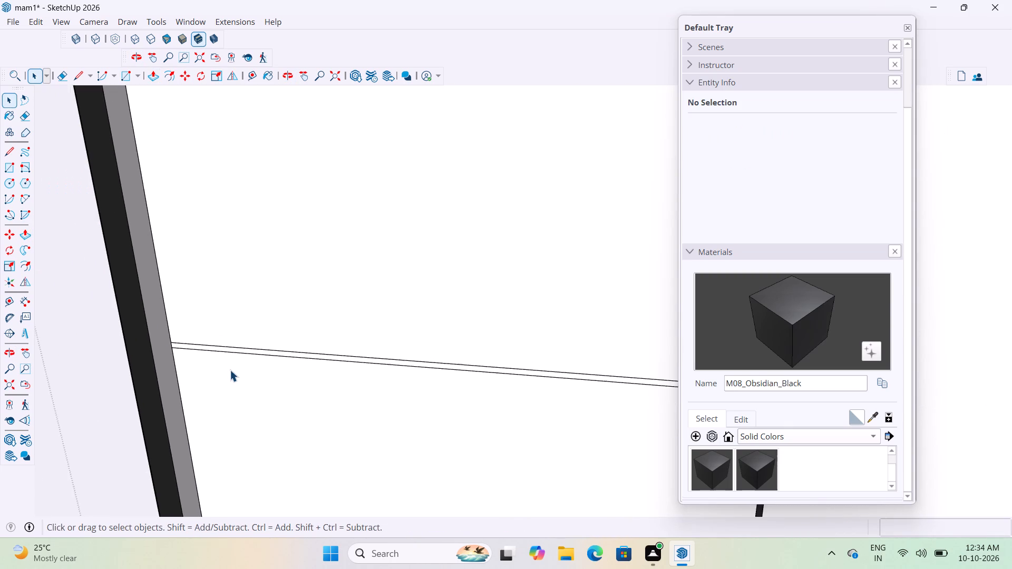
scroll(223, 382, "down", 10)
scroll(248, 364, "up", 8)
middle_click_drag(242, 347, 240, 327)
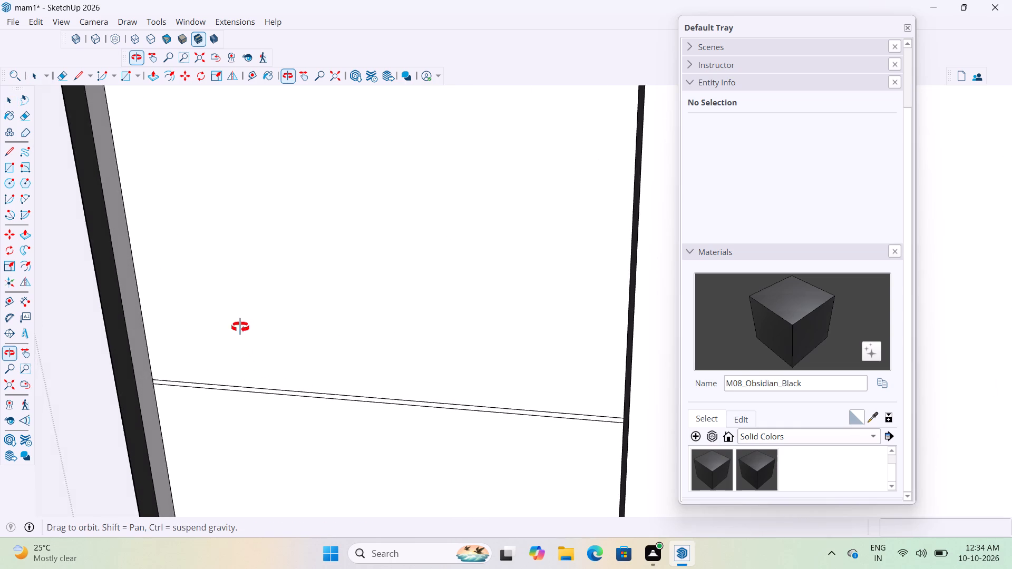
middle_click_drag(240, 327, 227, 393)
scroll(231, 409, "down", 8)
scroll(234, 404, "up", 9)
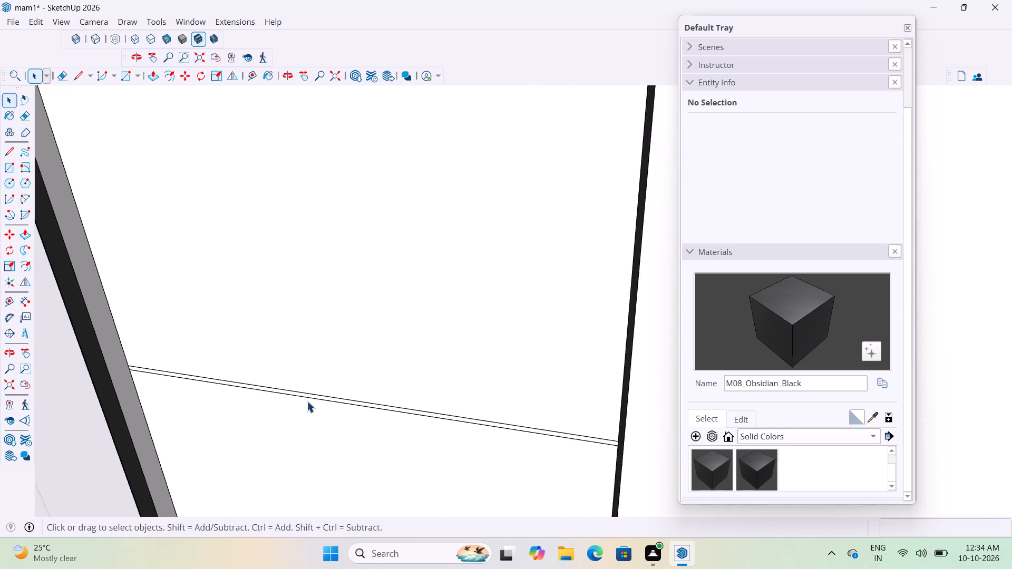
scroll(307, 401, "up", 9)
scroll(323, 424, "down", 17)
scroll(324, 414, "down", 6)
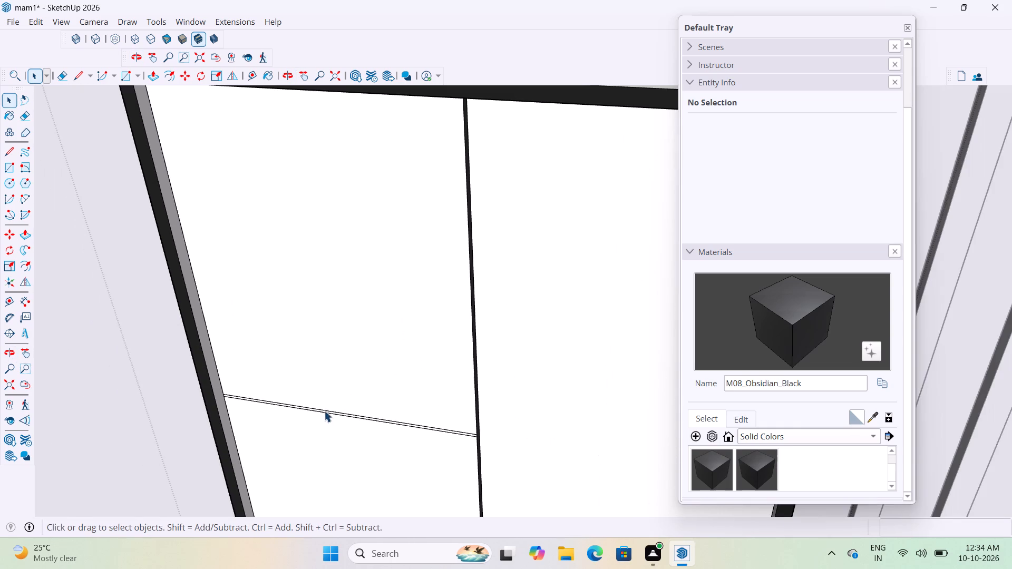
key("p")
left_click(388, 292)
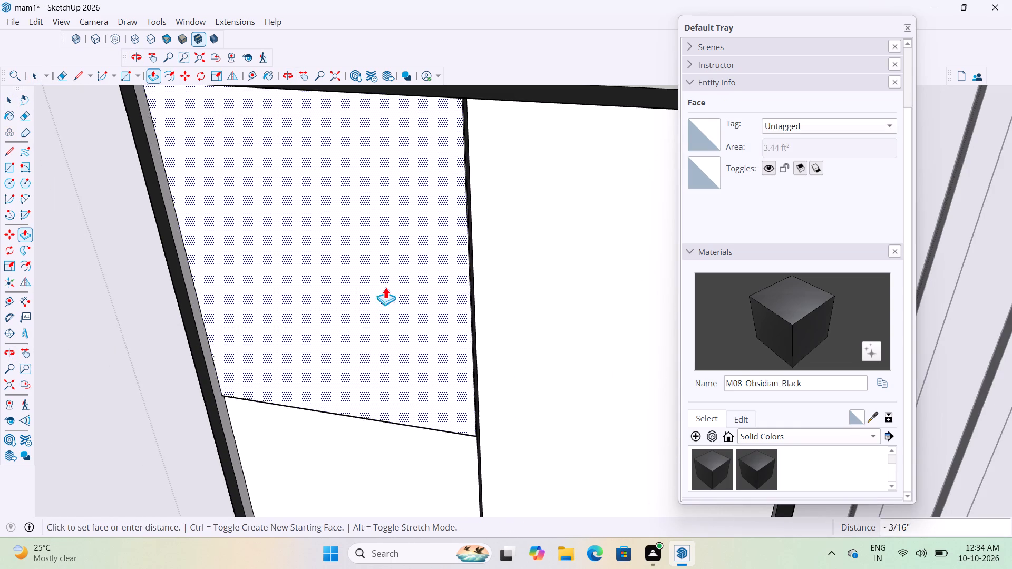
scroll(386, 287, "up", 3)
scroll(386, 286, "down", 3)
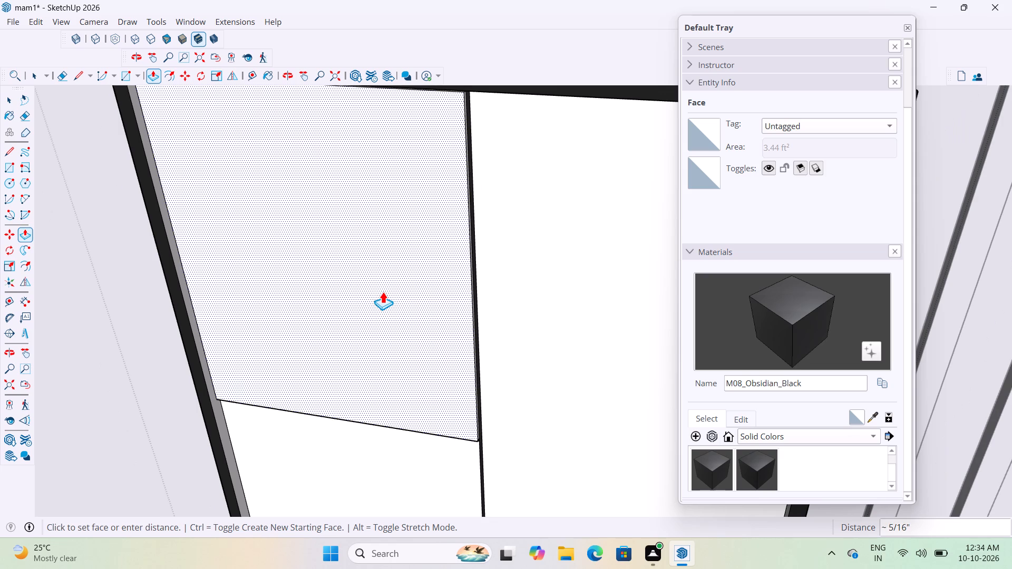
scroll(383, 290, "up", 2)
middle_click_drag(385, 289, 600, 307)
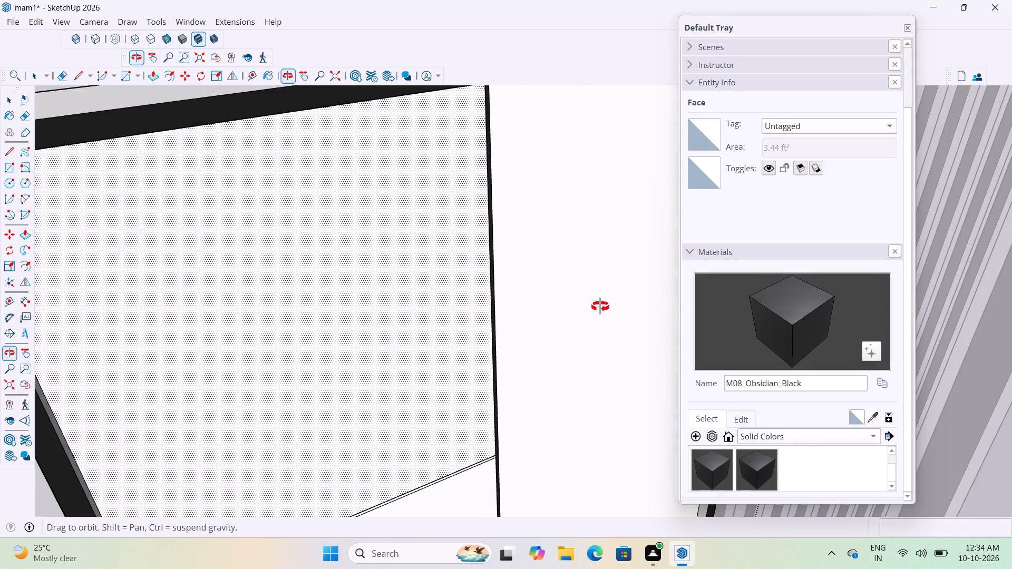
middle_click_drag(600, 307, 592, 297)
scroll(473, 293, "up", 4)
scroll(461, 289, "down", 4)
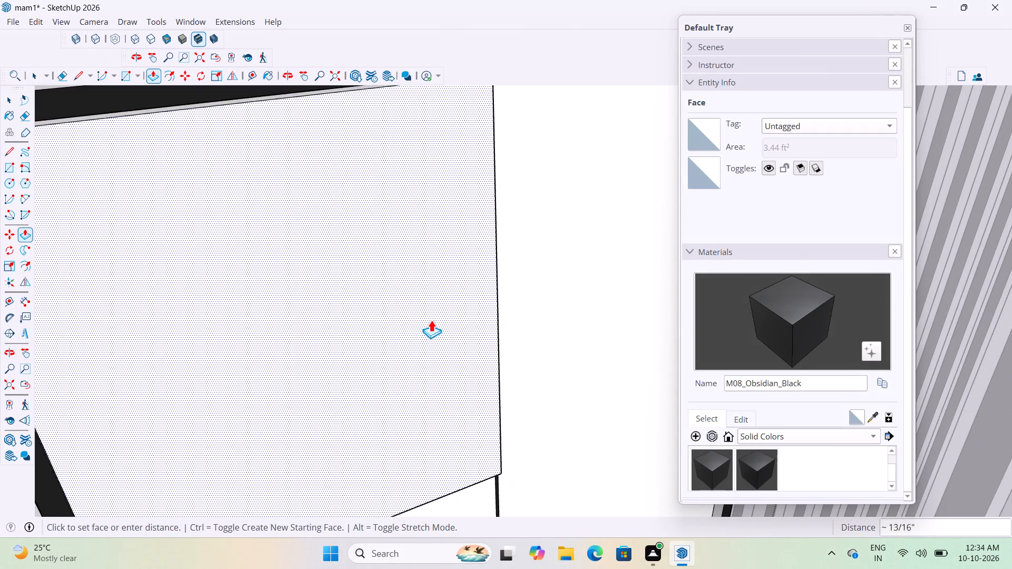
scroll(429, 302, "up", 2)
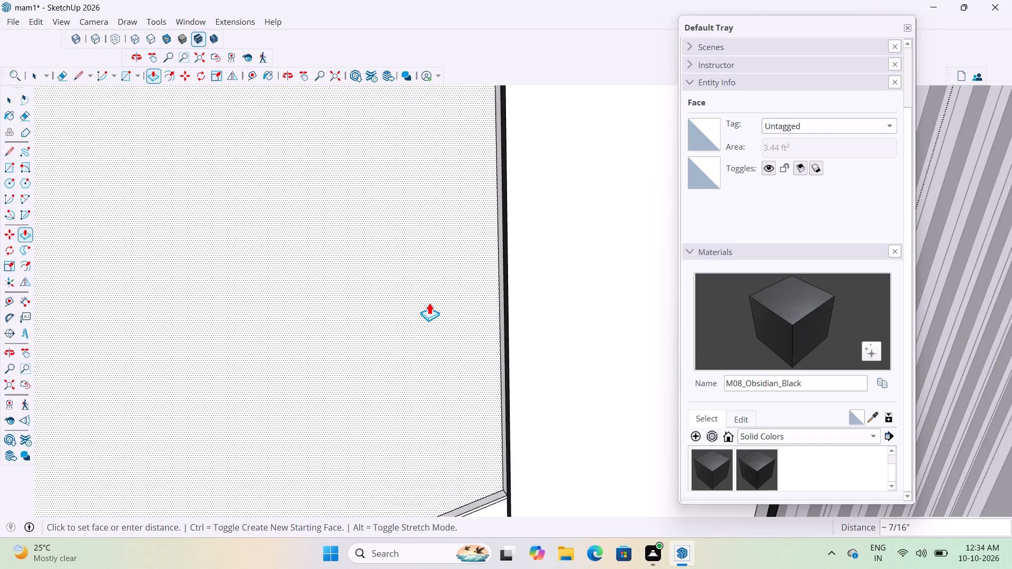
scroll(429, 302, "up", 3)
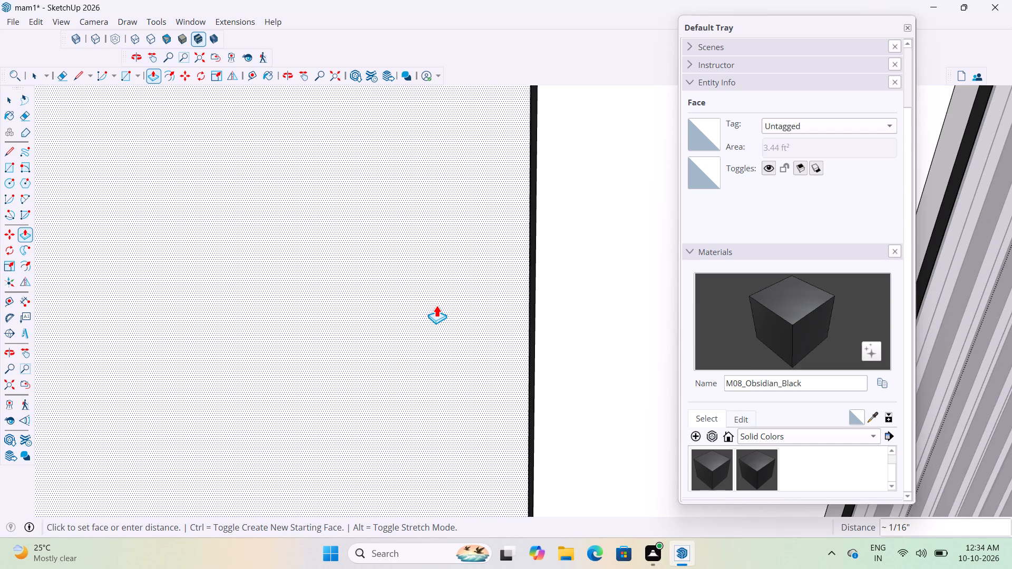
scroll(436, 305, "down", 6)
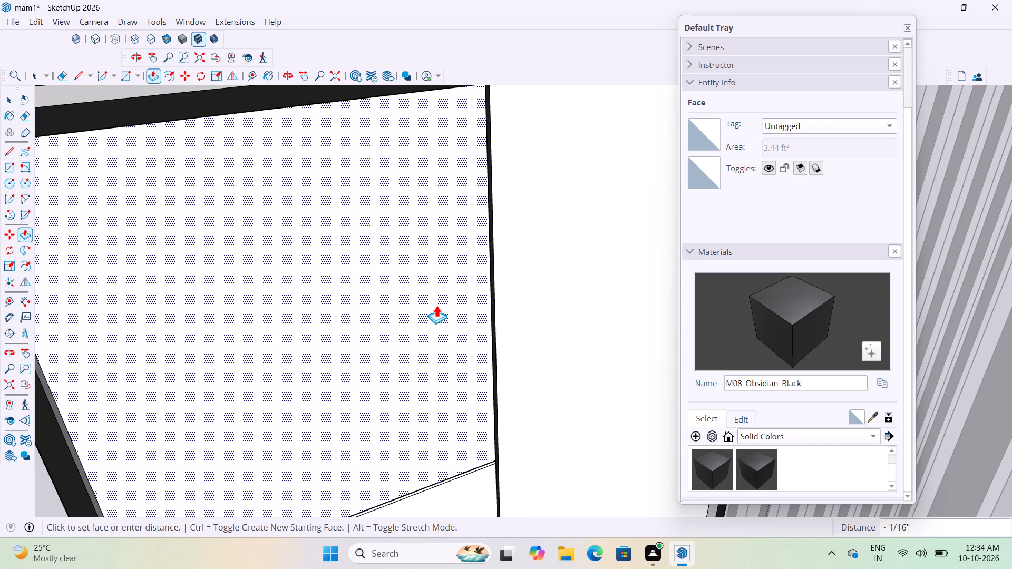
left_click(436, 305)
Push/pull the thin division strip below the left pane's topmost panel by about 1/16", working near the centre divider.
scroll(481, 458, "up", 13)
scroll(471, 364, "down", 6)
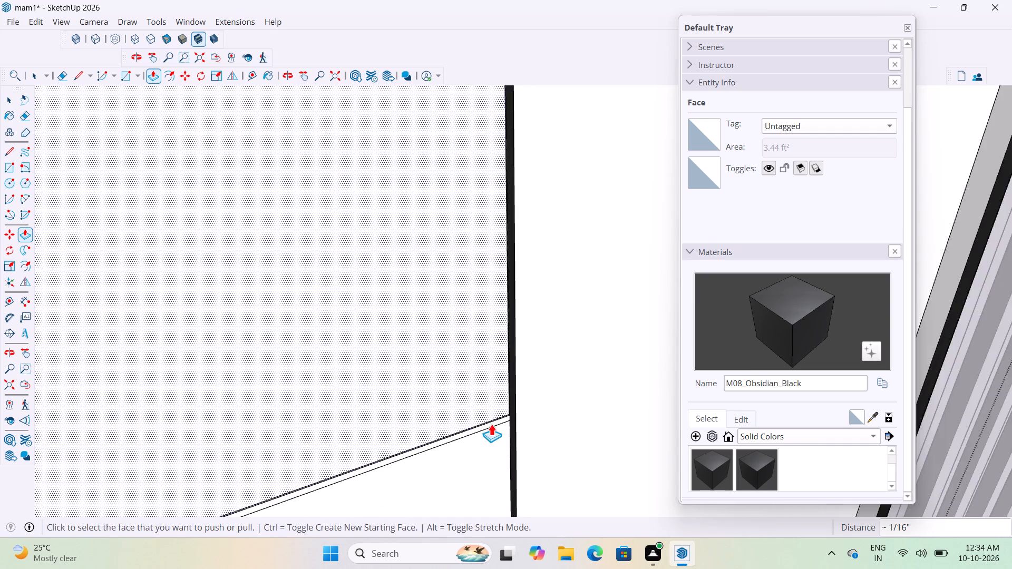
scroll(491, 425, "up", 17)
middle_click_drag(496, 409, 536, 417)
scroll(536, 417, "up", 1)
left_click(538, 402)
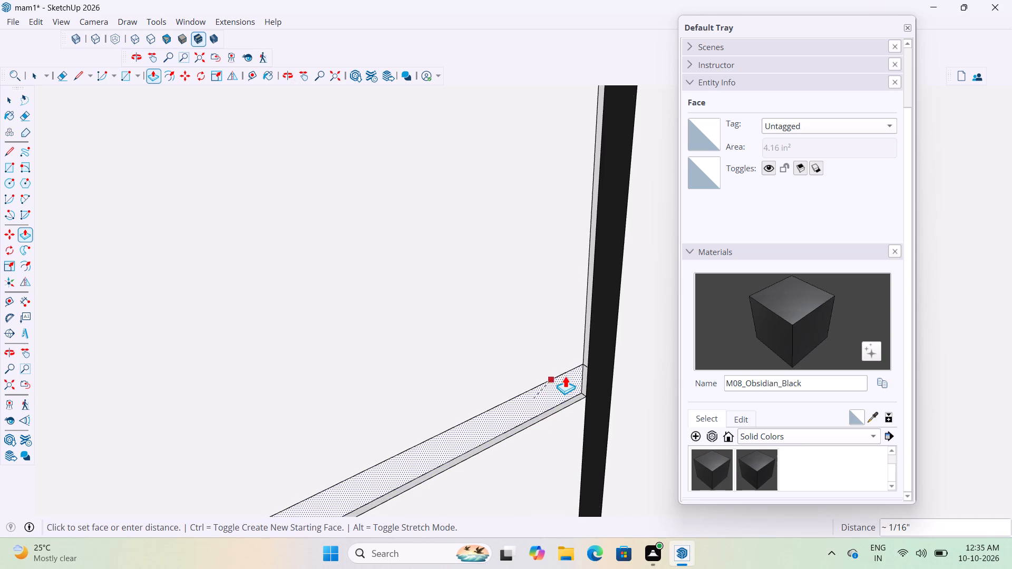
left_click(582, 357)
Examine the left pane's first division strip from the centre divider across to the black frame.
scroll(578, 407, "up", 7)
scroll(526, 321, "down", 3)
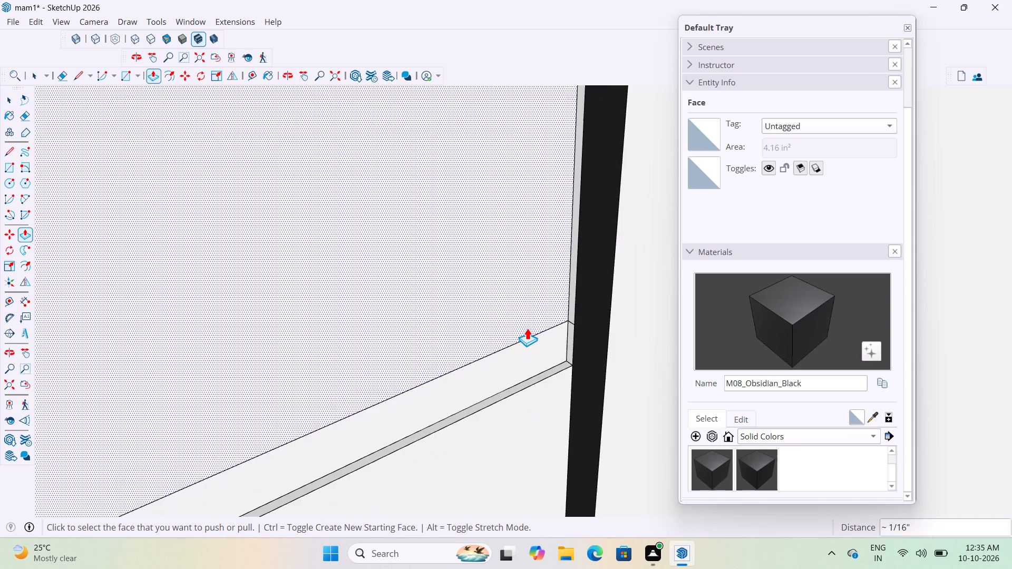
scroll(527, 328, "down", 20)
scroll(527, 328, "down", 14)
scroll(519, 282, "down", 4)
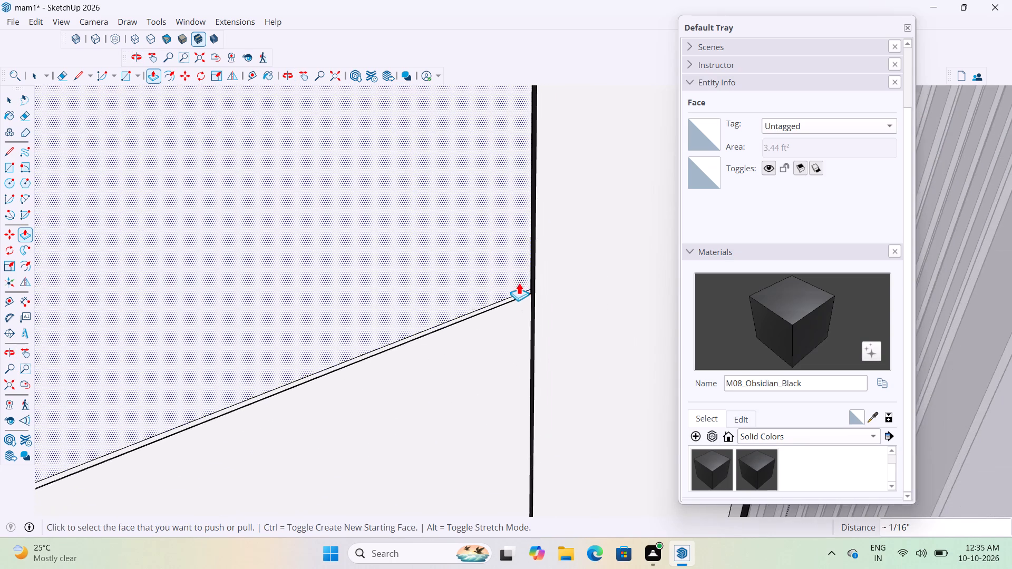
scroll(519, 282, "down", 2)
middle_click_drag(494, 302, 399, 289)
scroll(396, 289, "down", 1)
scroll(307, 328, "up", 12)
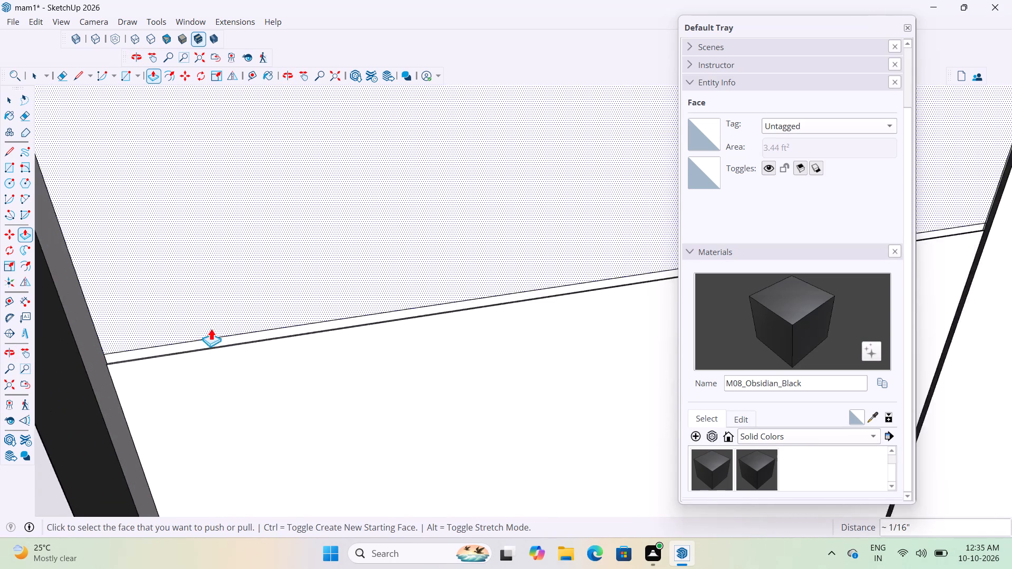
scroll(211, 328, "up", 9)
middle_click_drag(320, 375, 301, 313)
scroll(308, 314, "down", 3)
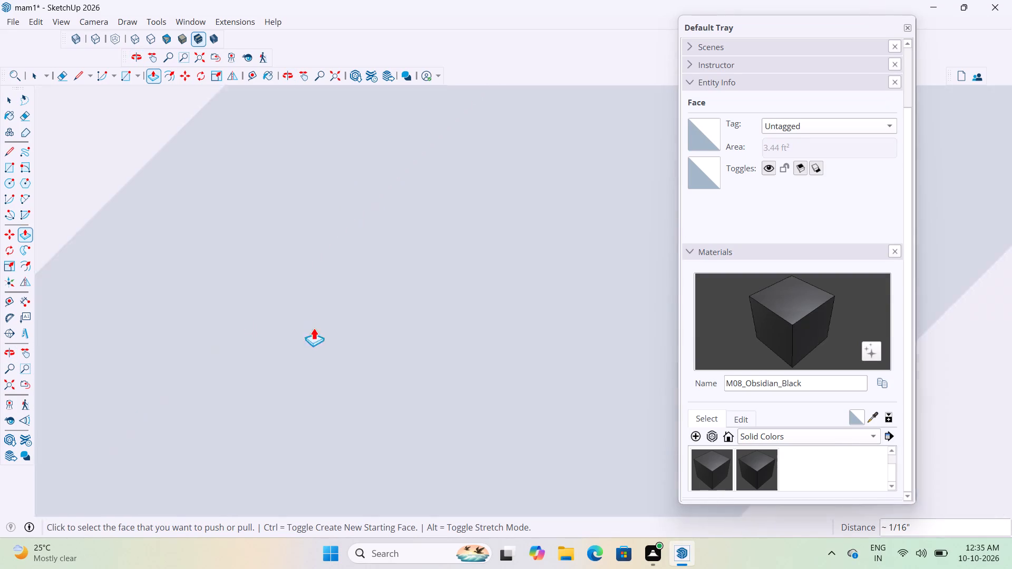
scroll(314, 328, "down", 20)
scroll(314, 328, "down", 20)
scroll(314, 328, "down", 4)
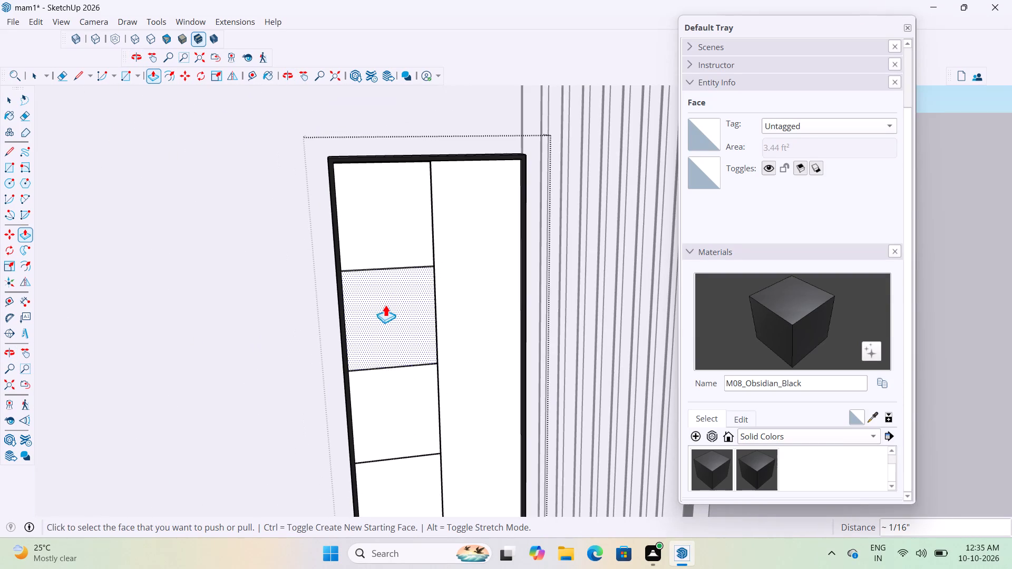
Examine the left pane's upper division strips and compare their line spacing and depth.
key("space")
key("space")
scroll(400, 335, "up", 10)
scroll(315, 288, "down", 1)
scroll(303, 316, "up", 5)
scroll(459, 533, "up", 10)
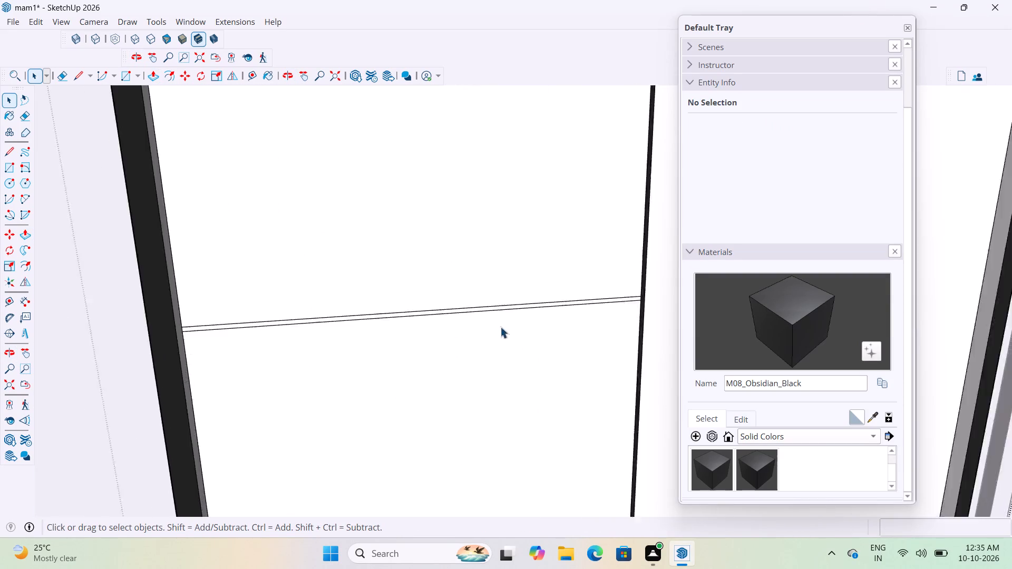
scroll(500, 327, "up", 4)
scroll(565, 263, "up", 4)
scroll(542, 262, "down", 20)
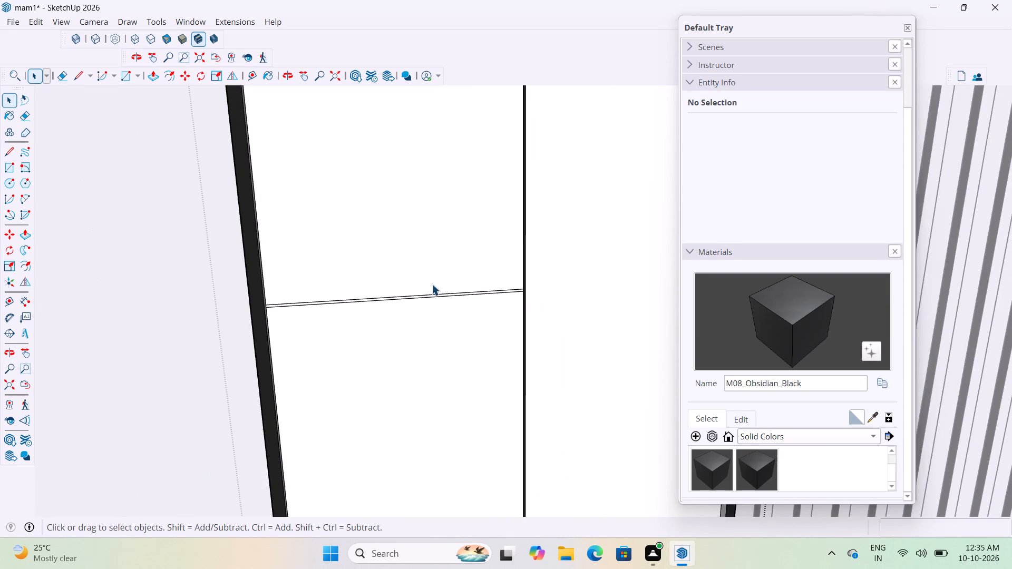
scroll(432, 284, "down", 11)
scroll(413, 284, "up", 7)
scroll(439, 332, "down", 8)
scroll(421, 207, "up", 2)
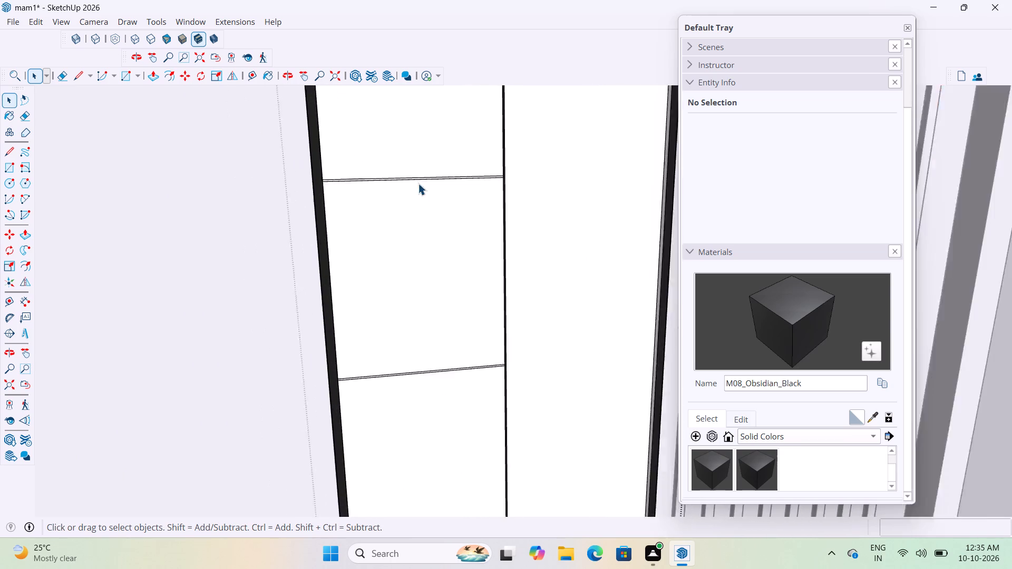
scroll(418, 183, "up", 20)
scroll(418, 183, "up", 4)
scroll(542, 163, "down", 14)
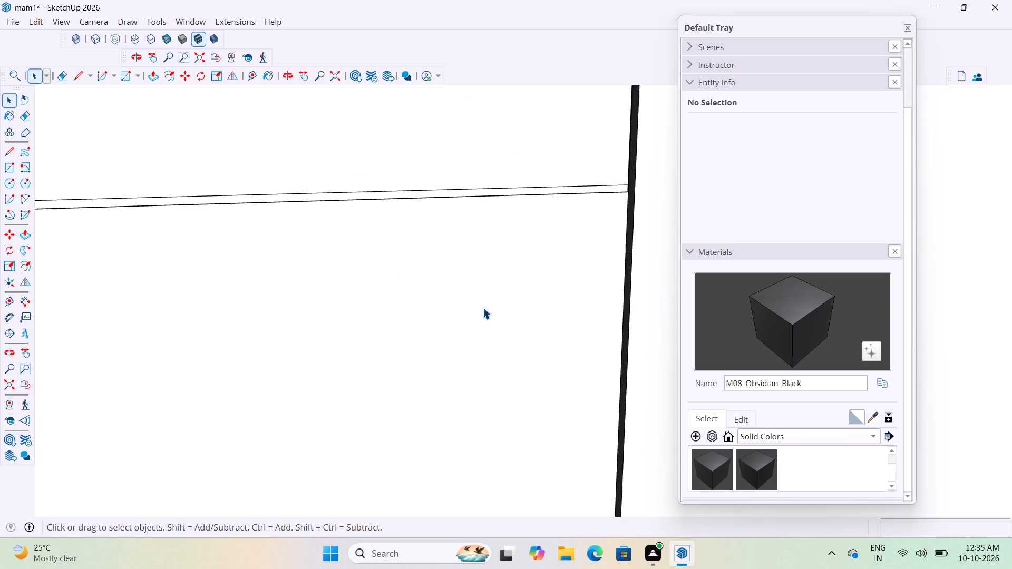
scroll(483, 308, "down", 20)
scroll(483, 308, "down", 3)
scroll(474, 277, "up", 3)
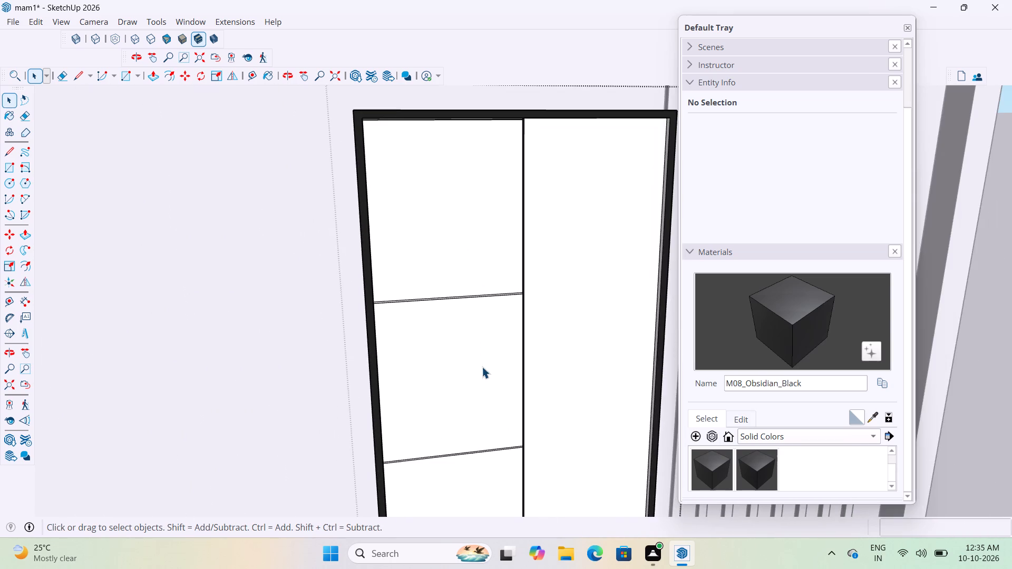
scroll(456, 286, "up", 9)
scroll(532, 304, "up", 4)
scroll(447, 304, "down", 11)
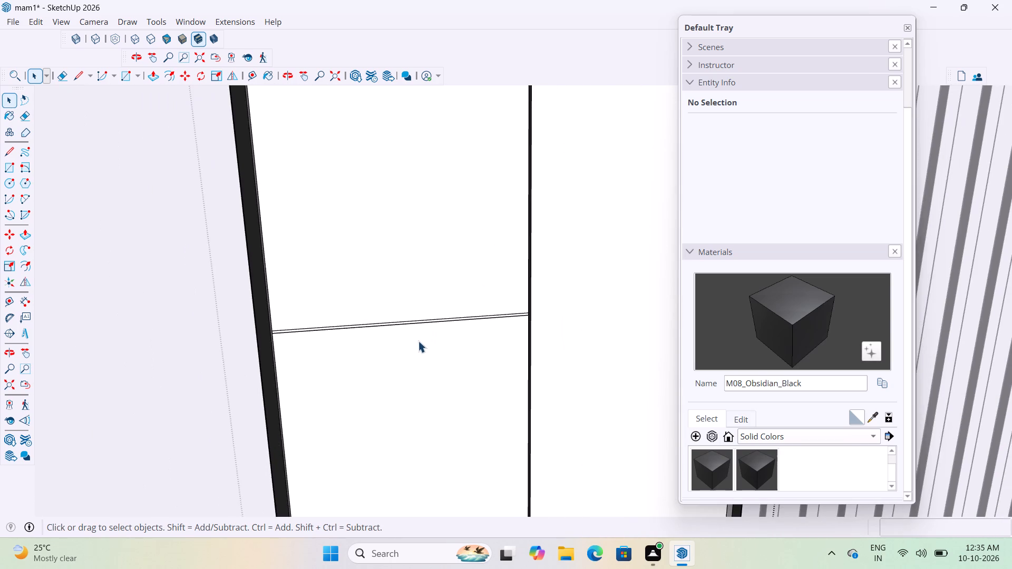
scroll(409, 305, "down", 6)
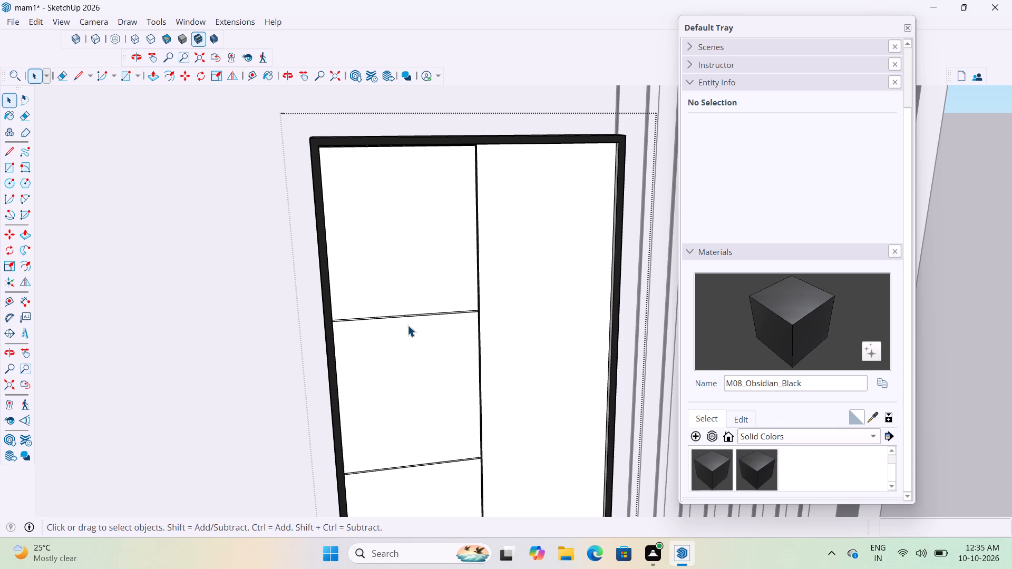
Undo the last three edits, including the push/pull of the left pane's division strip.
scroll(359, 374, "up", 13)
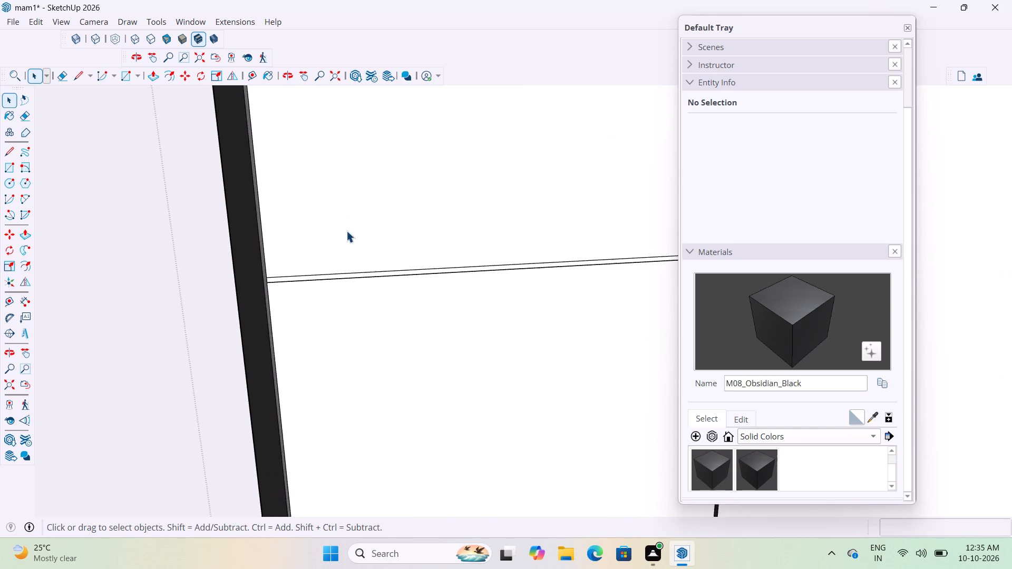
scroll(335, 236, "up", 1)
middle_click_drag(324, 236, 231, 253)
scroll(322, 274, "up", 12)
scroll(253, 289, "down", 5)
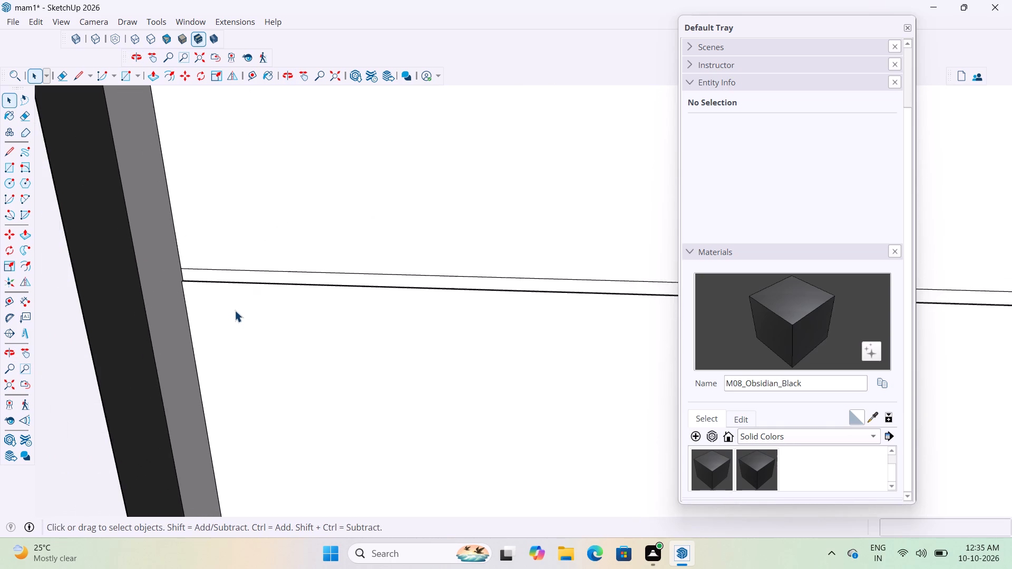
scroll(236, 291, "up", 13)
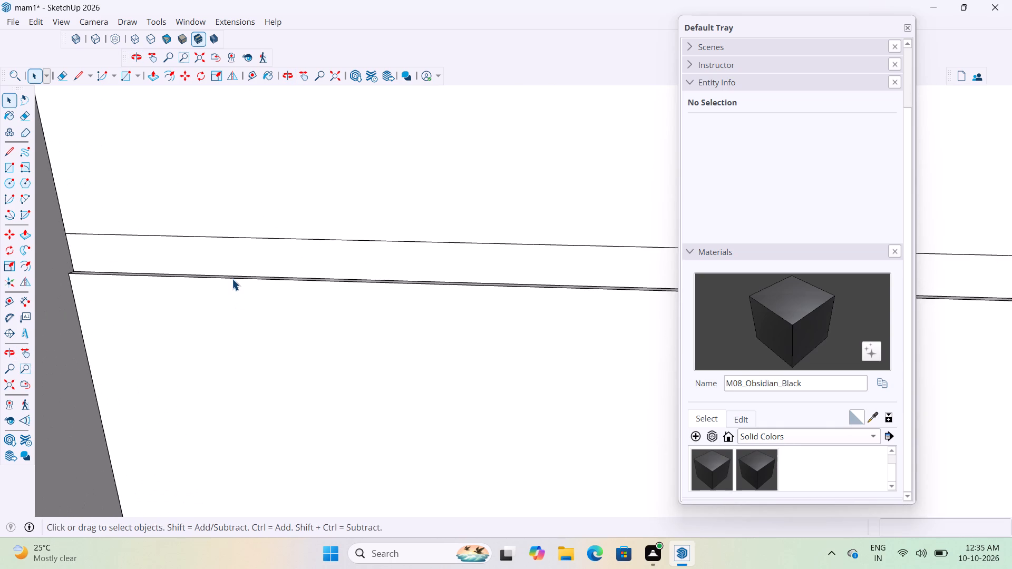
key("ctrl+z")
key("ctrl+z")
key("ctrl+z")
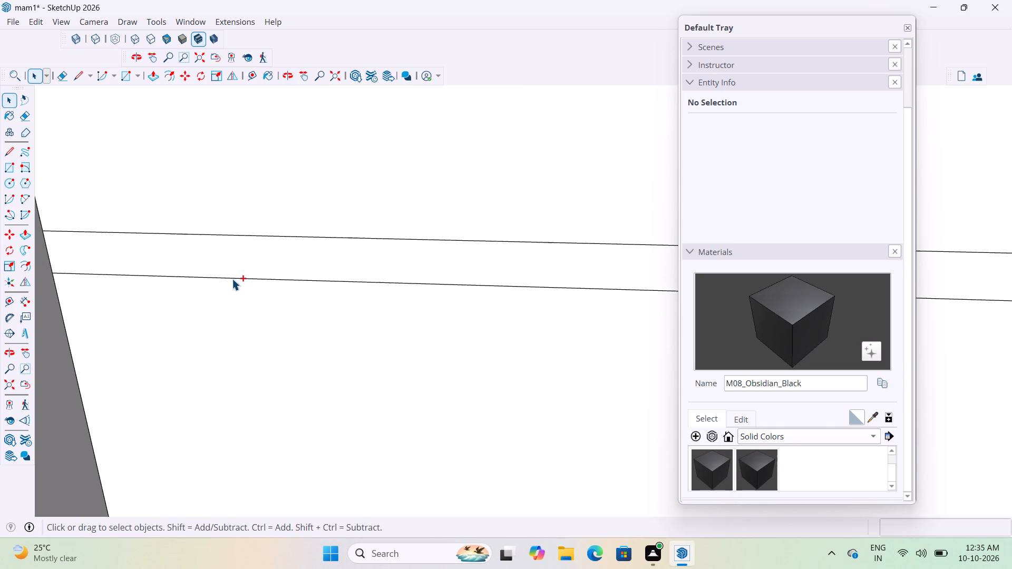
Examine the left pane's division lines, including where they meet the black frame.
scroll(281, 212, "down", 4)
scroll(295, 264, "down", 5)
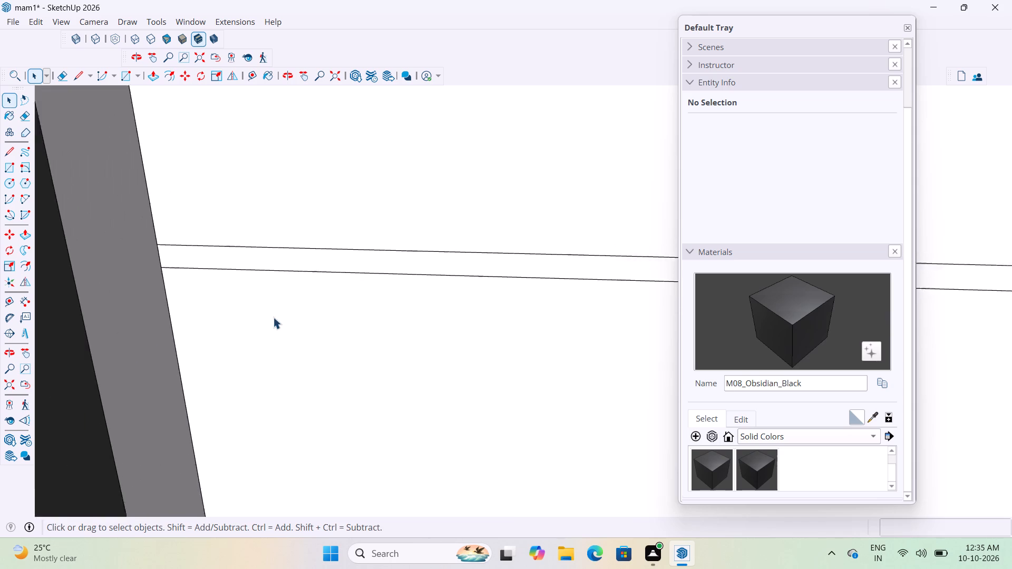
scroll(255, 311, "down", 5)
scroll(256, 273, "up", 4)
middle_click_drag(262, 267, 223, 266)
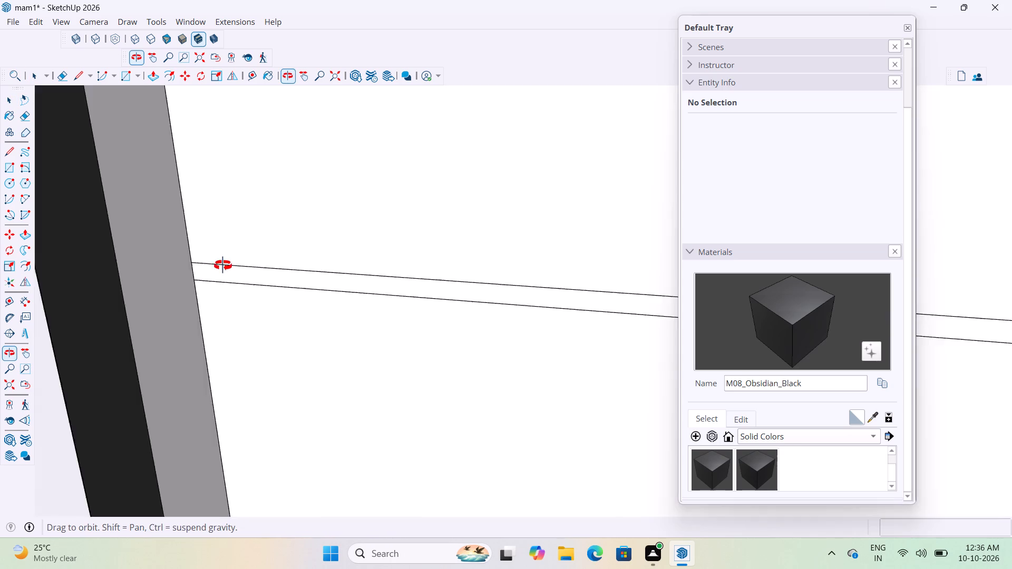
middle_click_drag(223, 266, 238, 241)
scroll(283, 226, "down", 17)
scroll(229, 287, "down", 12)
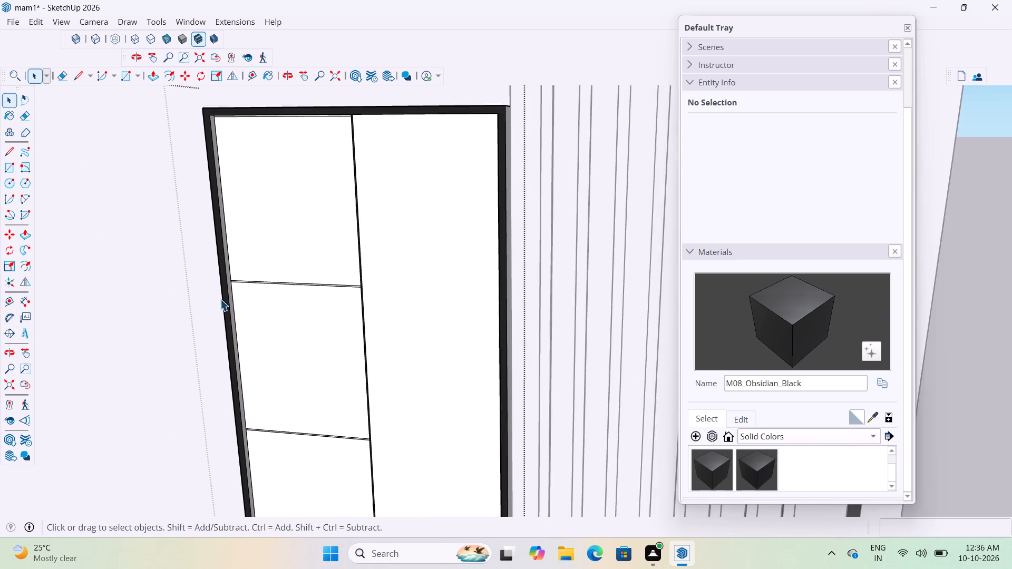
scroll(220, 299, "down", 6)
scroll(330, 332, "up", 4)
middle_click_drag(338, 306, 396, 297)
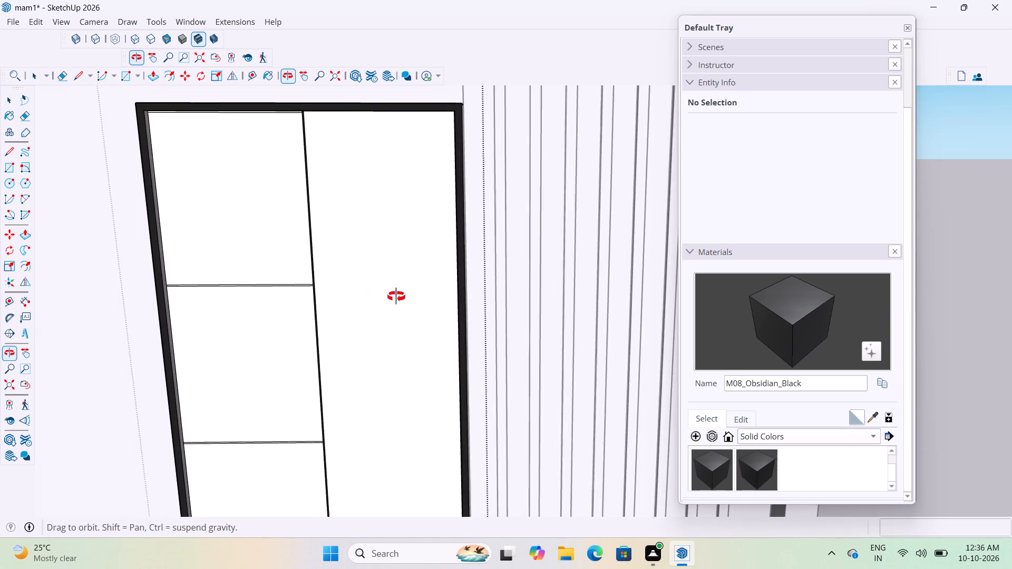
middle_click_drag(396, 297, 423, 294)
scroll(358, 125, "up", 3)
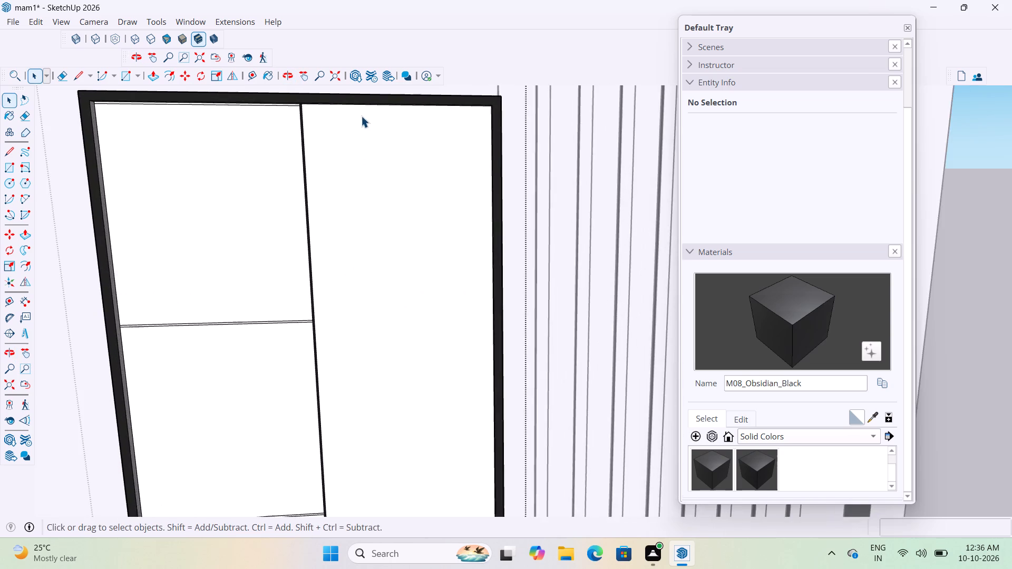
Examine where the left pane's first pair of division lines meets the centre divider.
scroll(361, 116, "up", 3)
middle_click_drag(368, 282, 506, 297)
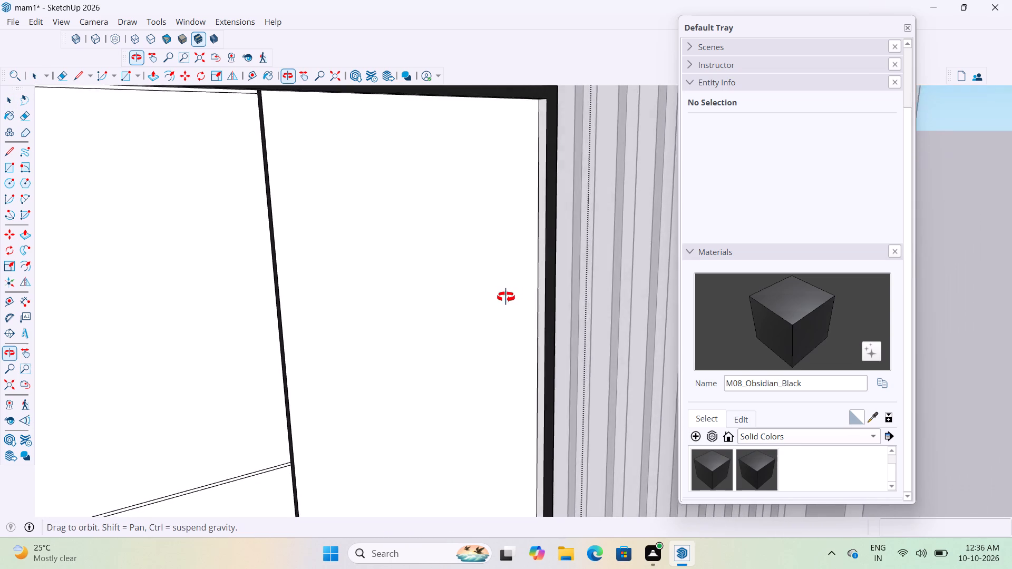
middle_click_drag(506, 297, 503, 300)
scroll(288, 470, "up", 17)
scroll(296, 438, "down", 12)
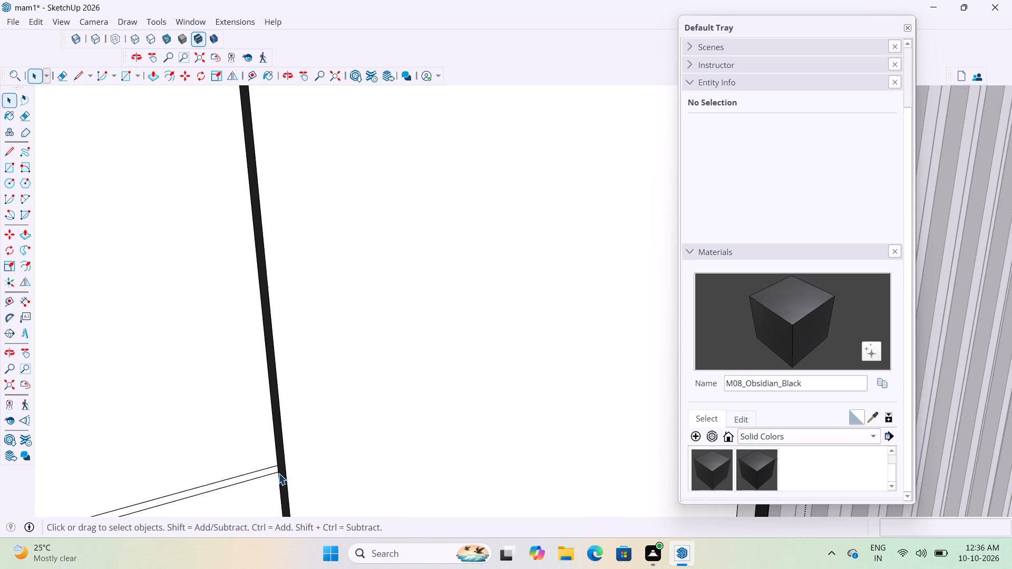
scroll(278, 473, "up", 7)
scroll(257, 458, "down", 11)
scroll(275, 464, "up", 2)
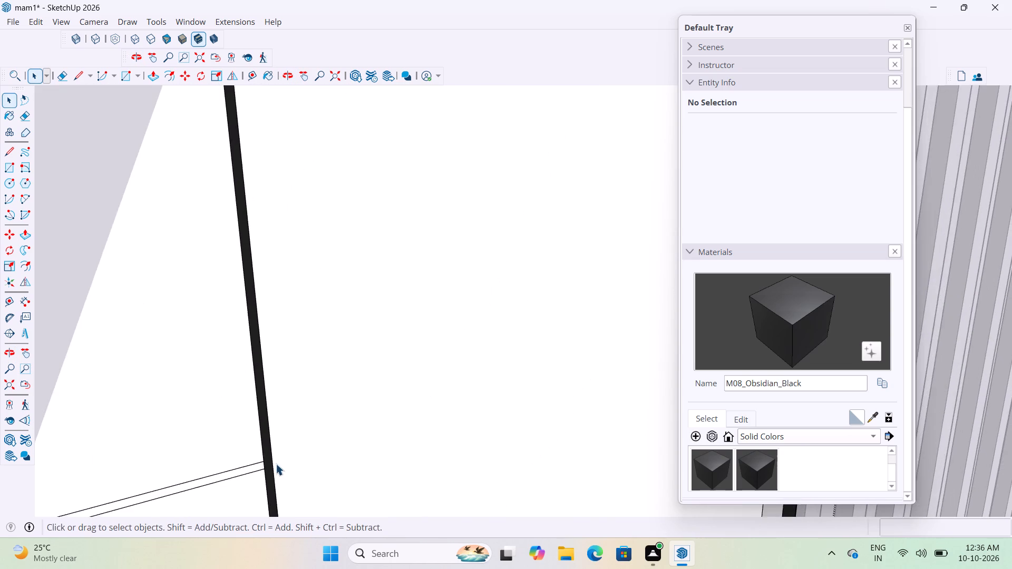
scroll(276, 464, "up", 2)
middle_click_drag(271, 455, 143, 488)
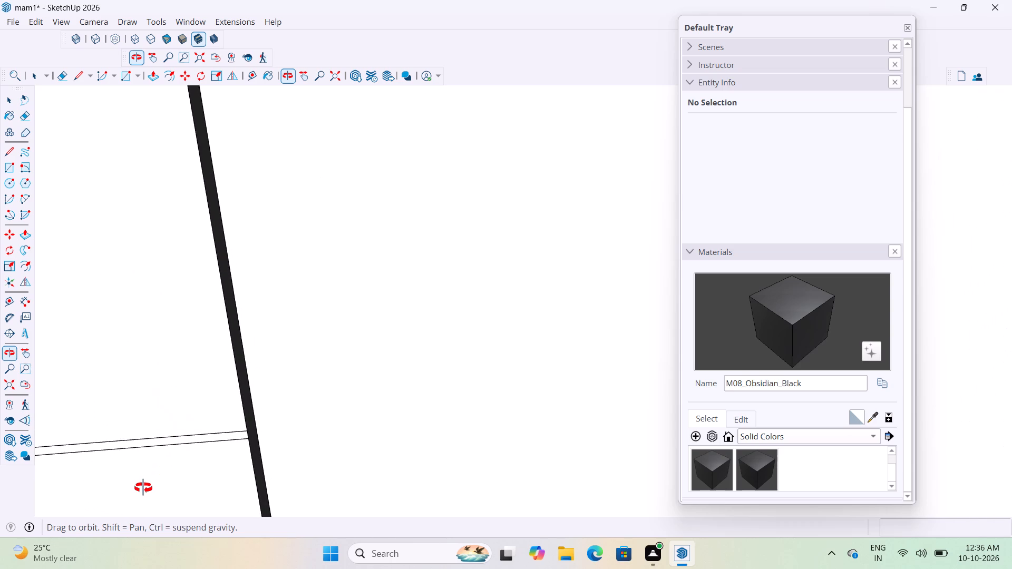
middle_click_drag(143, 488, 157, 477)
scroll(245, 459, "up", 8)
scroll(269, 447, "down", 20)
scroll(269, 447, "down", 2)
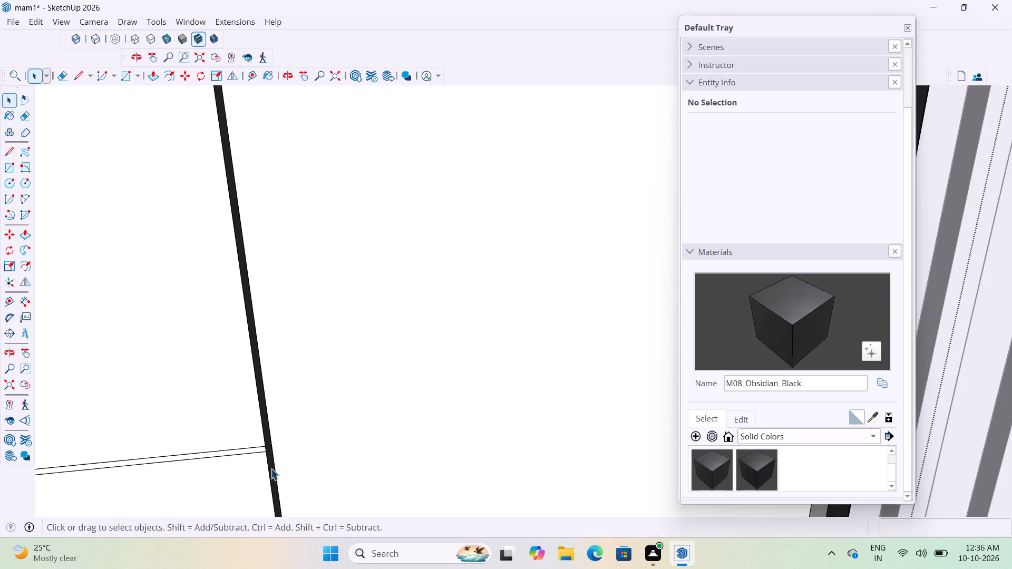
scroll(271, 468, "down", 17)
scroll(264, 318, "up", 4)
Examine the tall window's top from several angles, where the centre divider and pane lines meet the black frame.
middle_click_drag(271, 292, 331, 198)
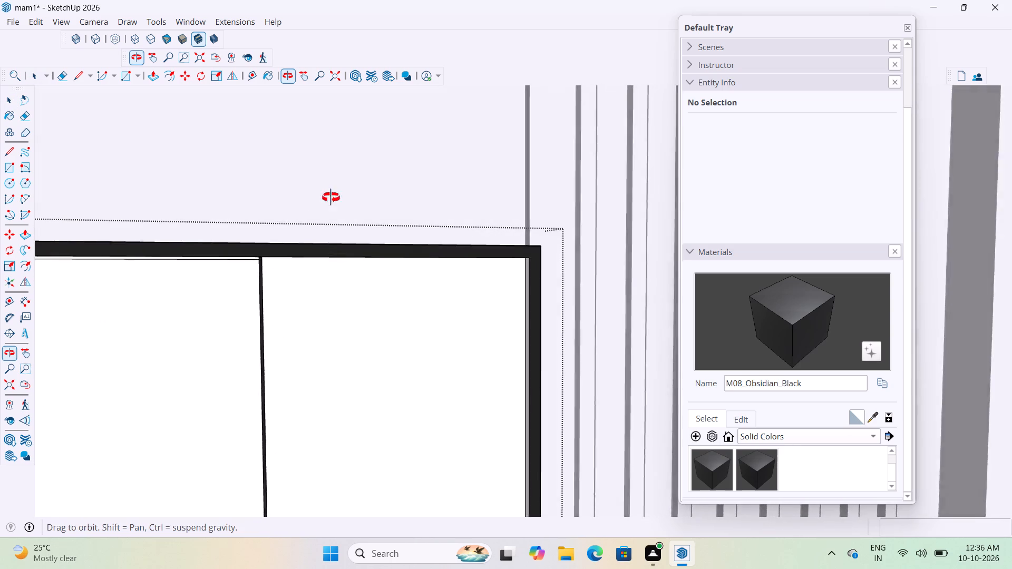
middle_click_drag(331, 198, 412, 189)
scroll(345, 227, "up", 8)
middle_click_drag(309, 246, 316, 207)
scroll(271, 195, "up", 4)
scroll(242, 197, "down", 5)
middle_click_drag(193, 188, 231, 195)
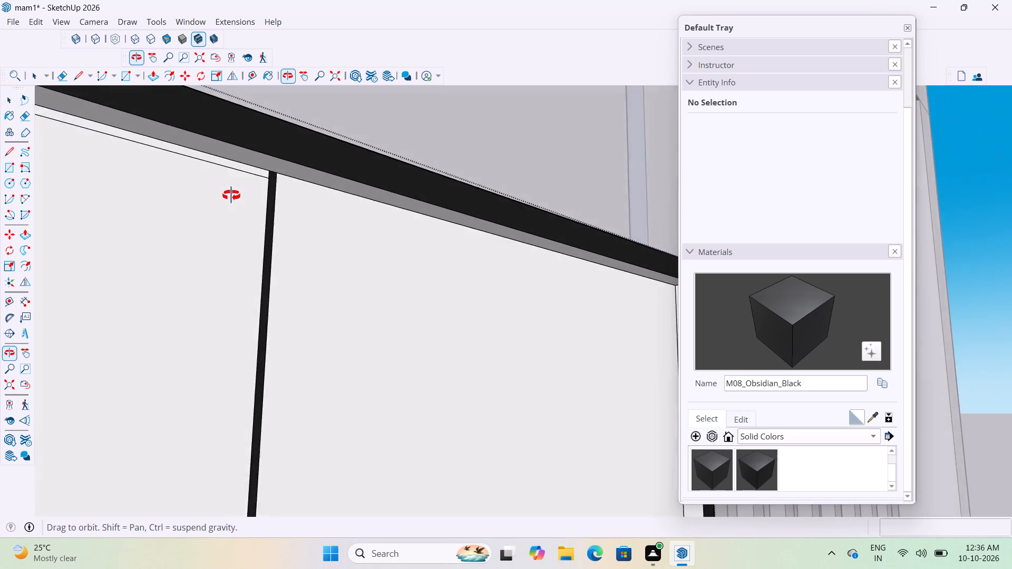
middle_click_drag(231, 195, 227, 211)
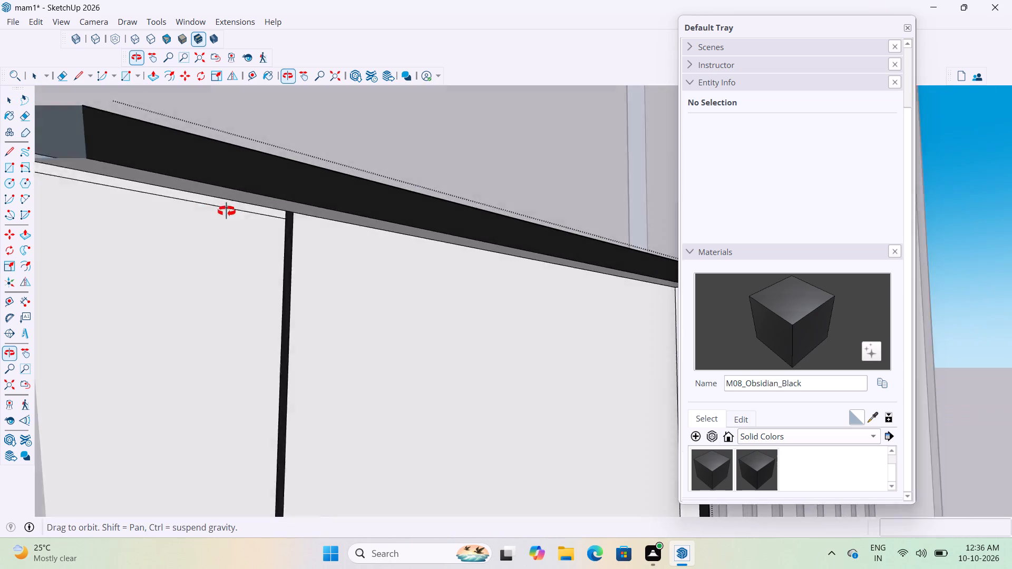
middle_click_drag(227, 211, 183, 218)
scroll(536, 265, "down", 13)
middle_click_drag(495, 314, 426, 331)
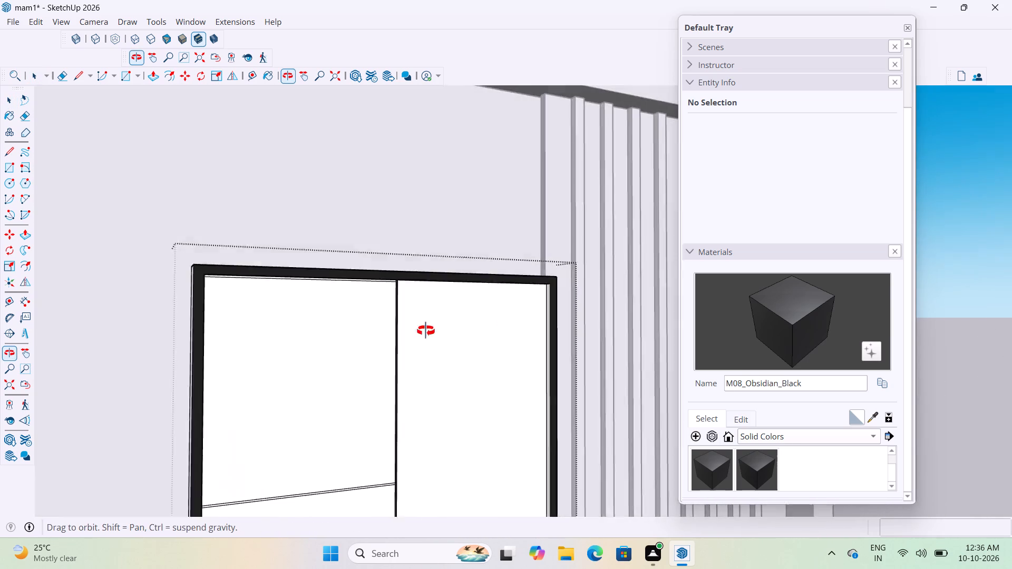
middle_click_drag(426, 331, 358, 253)
scroll(380, 230, "up", 6)
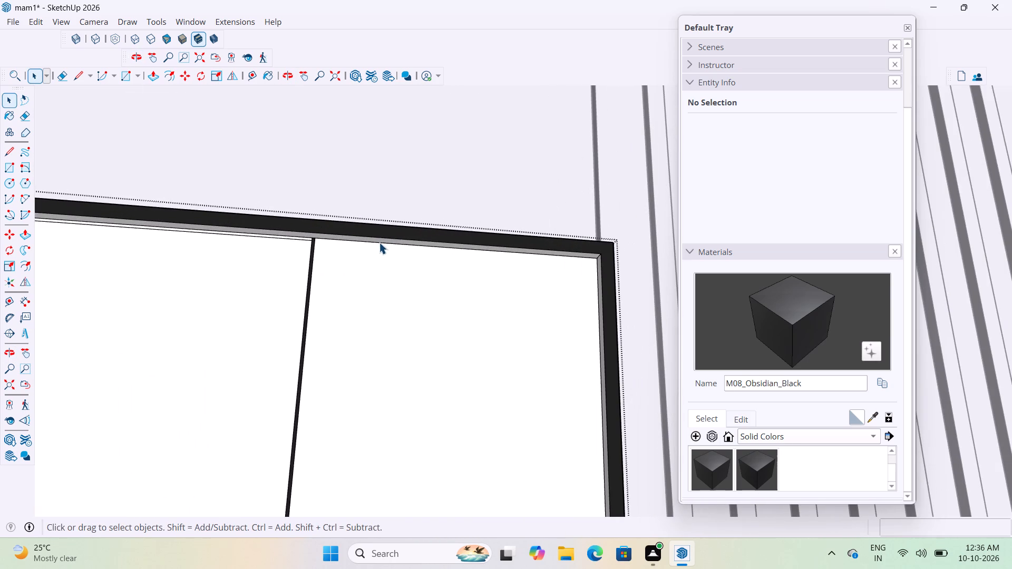
Copy the right pane's top edge about 3/16" down, level with the left pane's upper strip line.
left_click(379, 242)
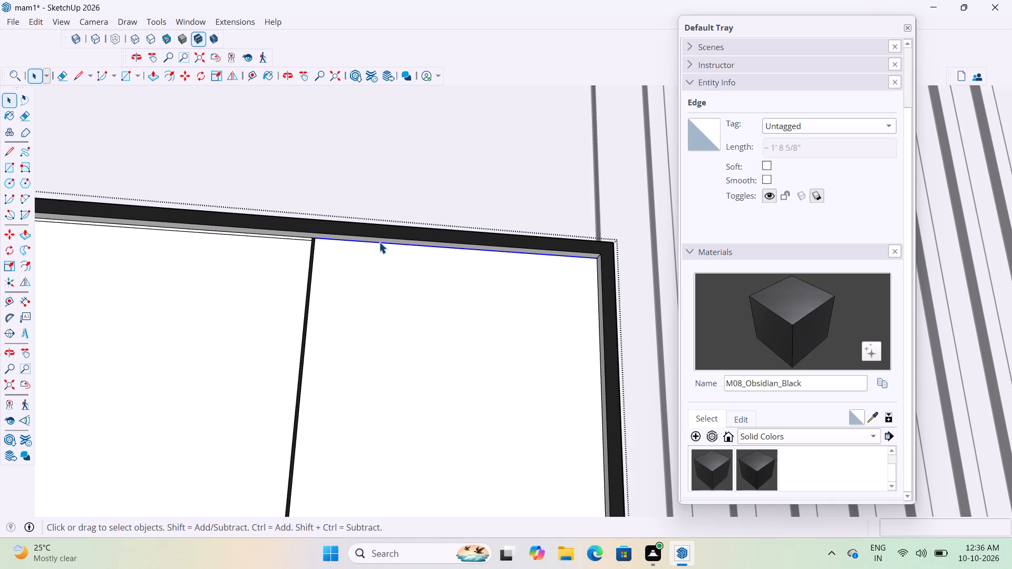
key("m")
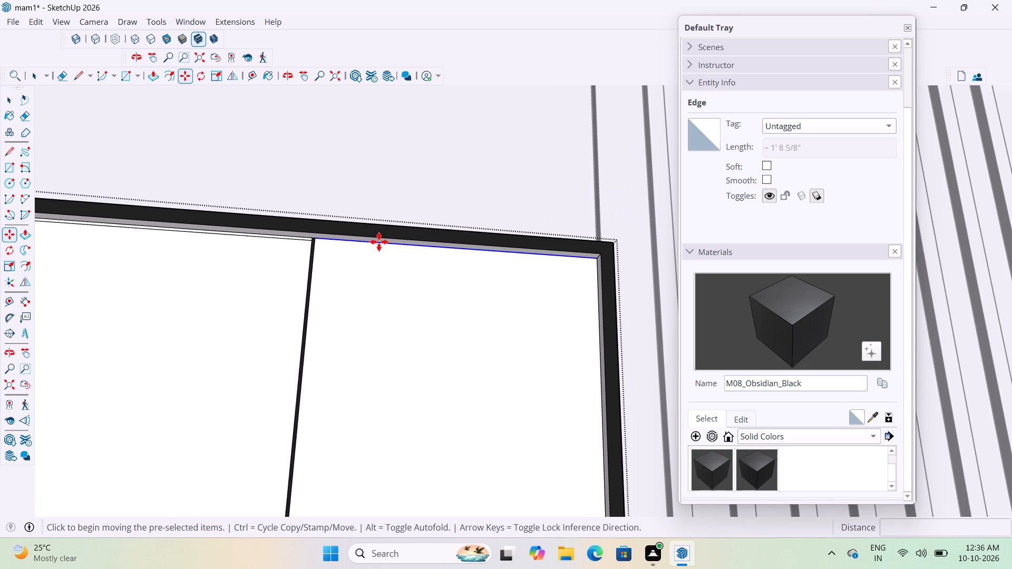
scroll(324, 223, "up", 7)
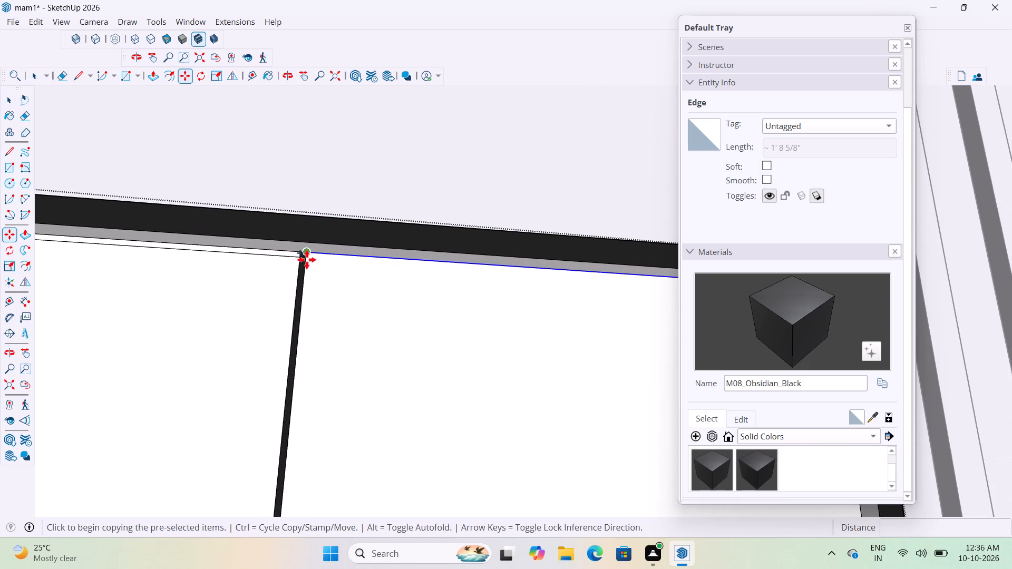
left_click(308, 252)
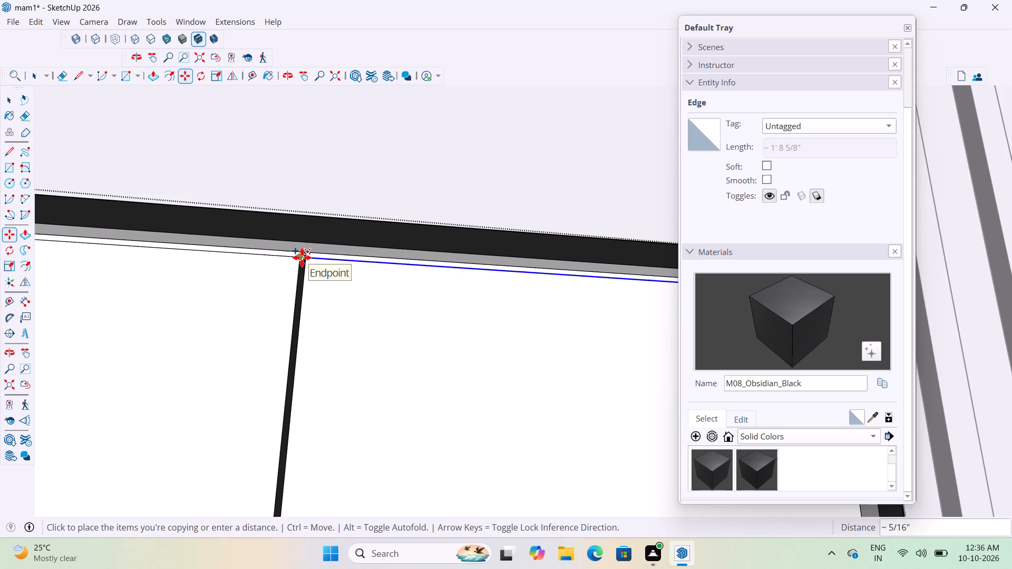
scroll(302, 258, "up", 7)
scroll(303, 258, "down", 5)
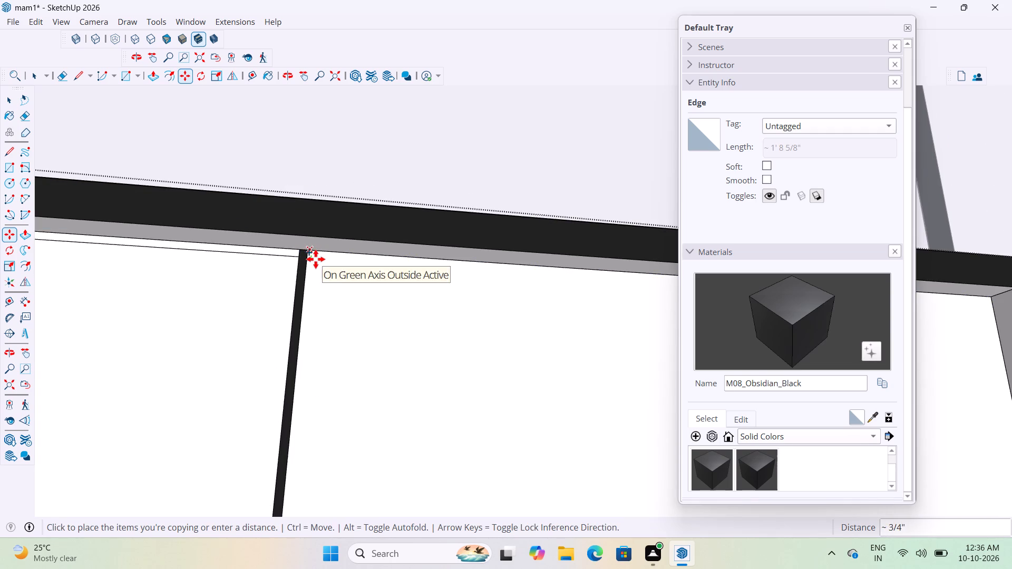
scroll(312, 261, "up", 4)
scroll(312, 261, "down", 4)
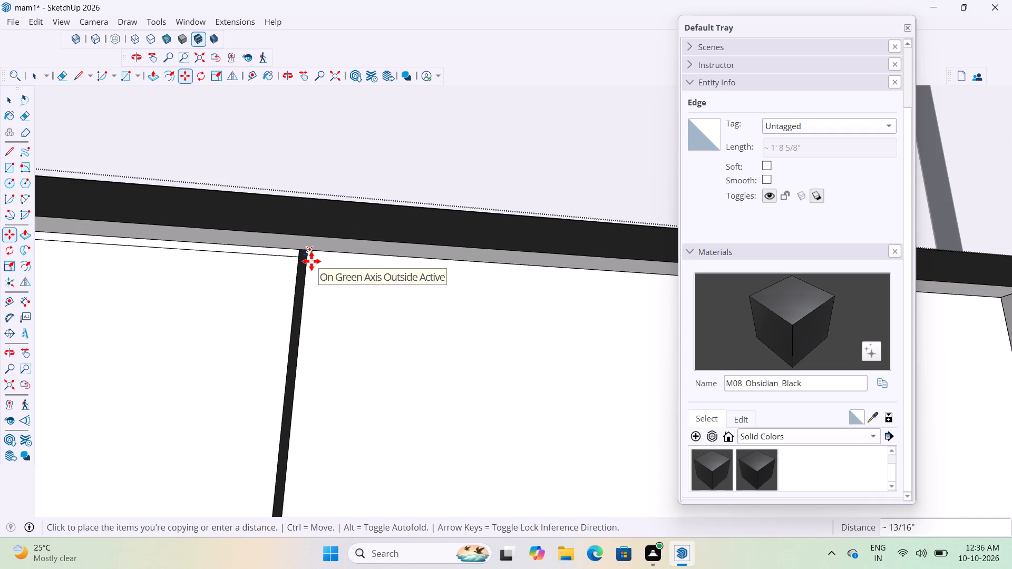
scroll(310, 263, "up", 4)
scroll(310, 263, "down", 4)
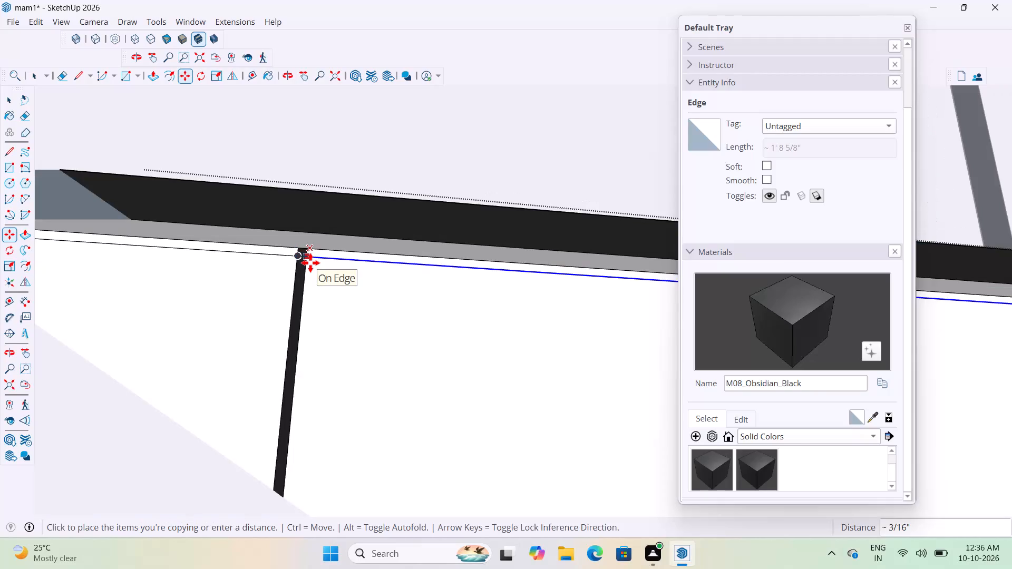
left_click(310, 263)
scroll(345, 269, "down", 4)
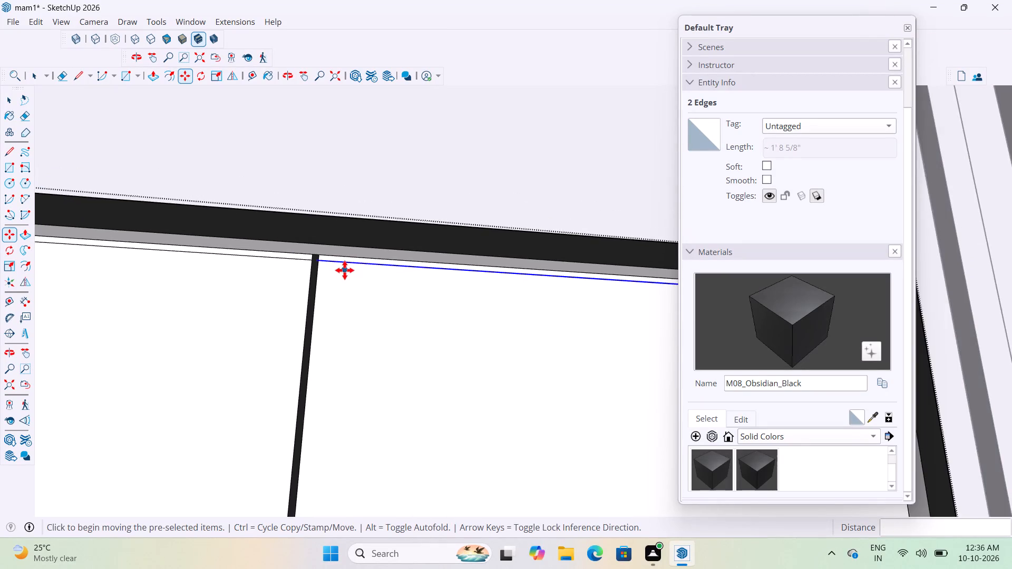
middle_click_drag(346, 270, 415, 317)
scroll(394, 289, "up", 7)
scroll(365, 263, "down", 5)
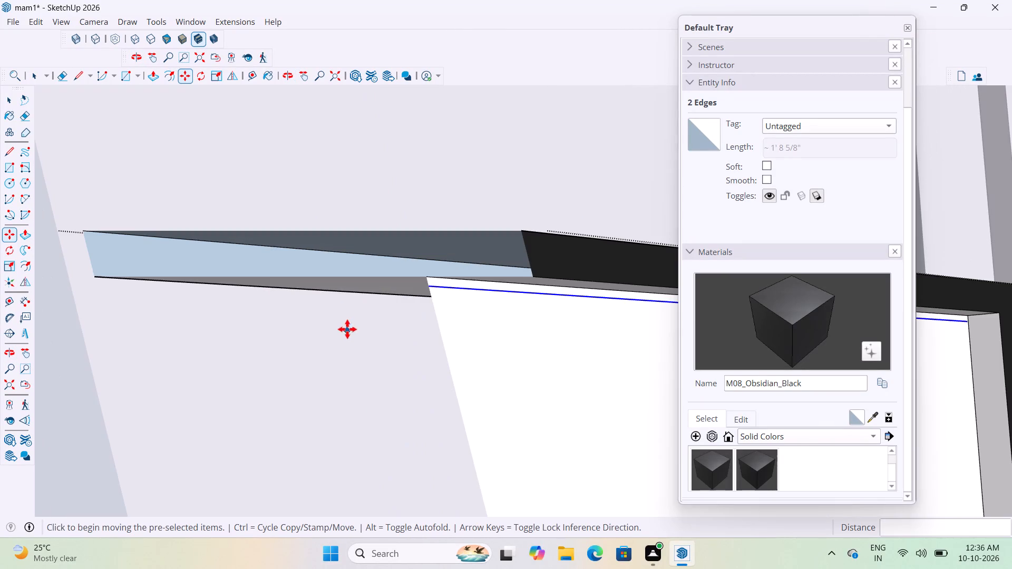
key("space")
Inspect the copied line at the right pane's top corner and measure its gap to the pane's top edge.
scroll(435, 298, "up", 5)
scroll(392, 307, "down", 7)
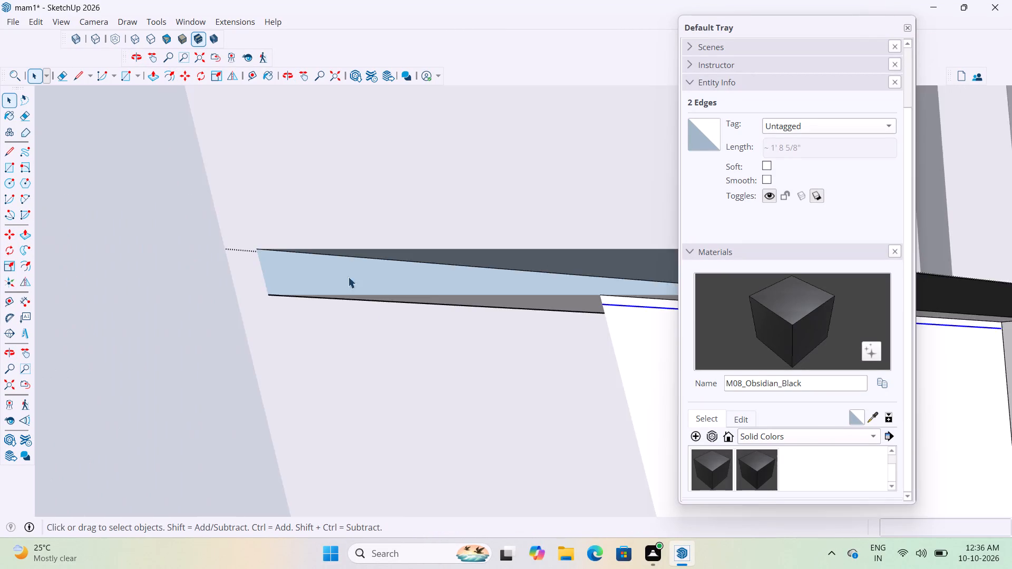
scroll(348, 277, "down", 15)
scroll(419, 326, "up", 4)
scroll(682, 302, "up", 9)
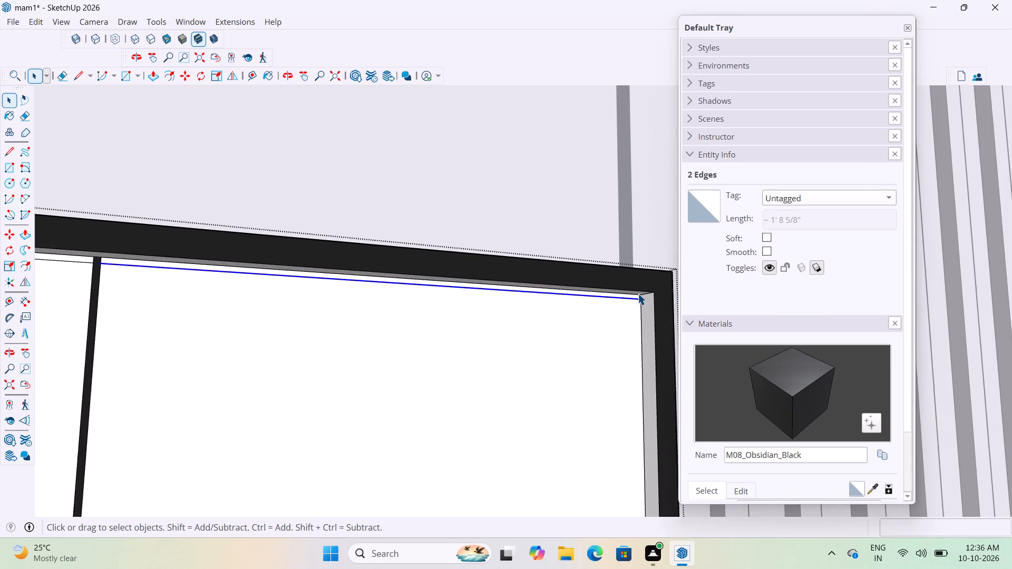
scroll(638, 293, "up", 6)
scroll(621, 301, "down", 11)
scroll(568, 303, "up", 7)
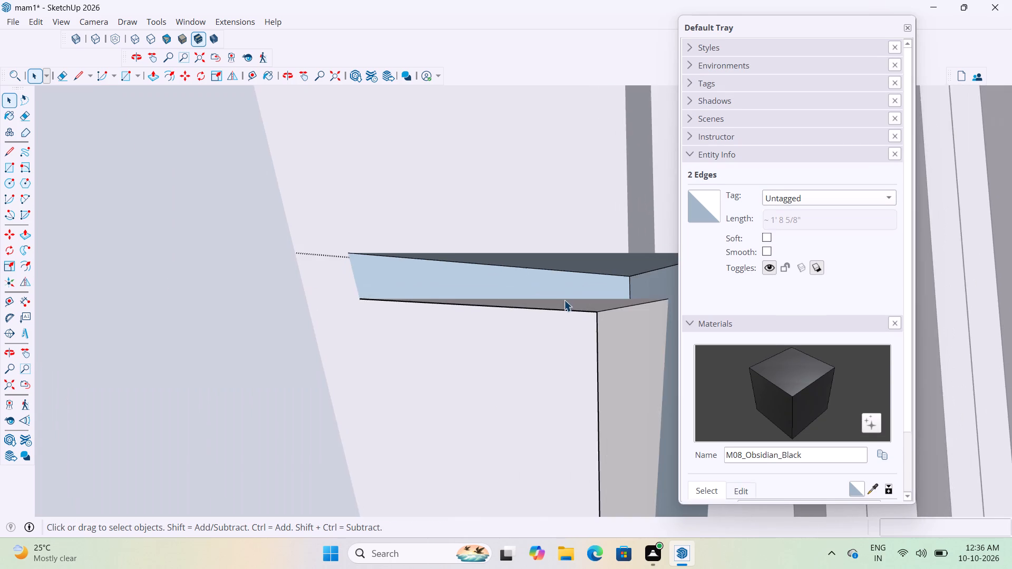
scroll(564, 300, "down", 10)
middle_click_drag(530, 296, 546, 293)
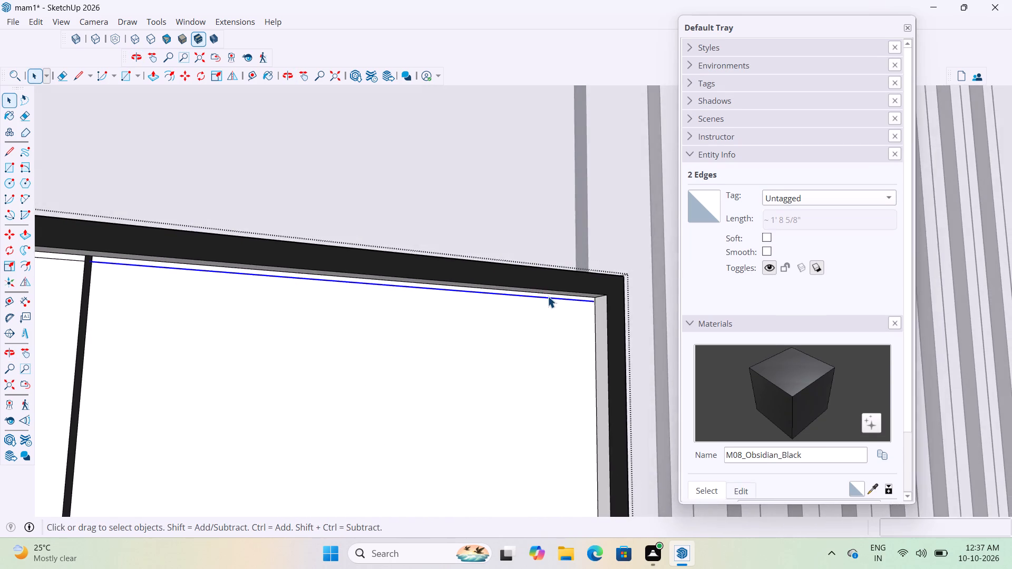
scroll(548, 296, "up", 6)
key("t")
scroll(546, 296, "up", 2)
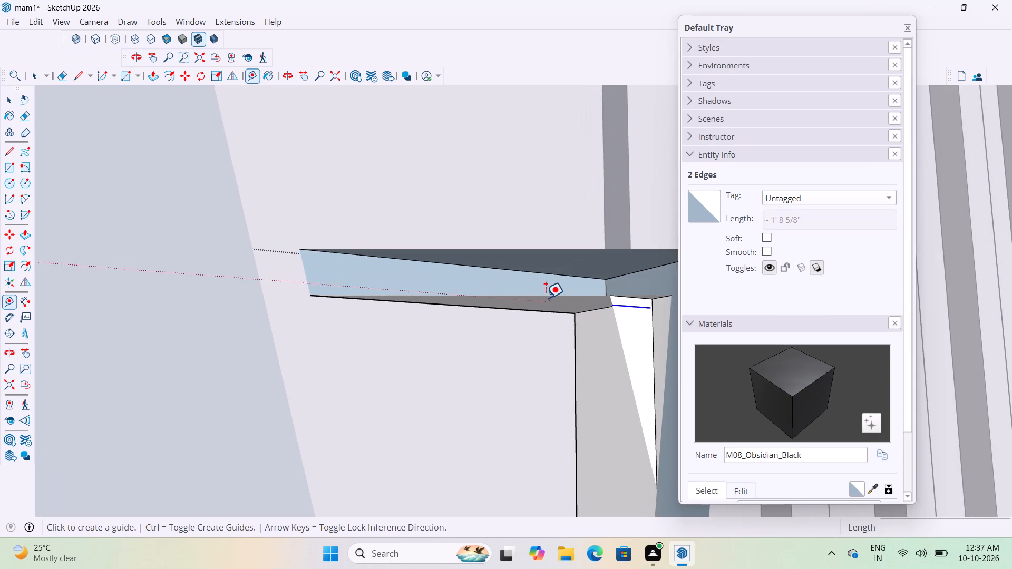
scroll(545, 298, "down", 3)
left_click(545, 299)
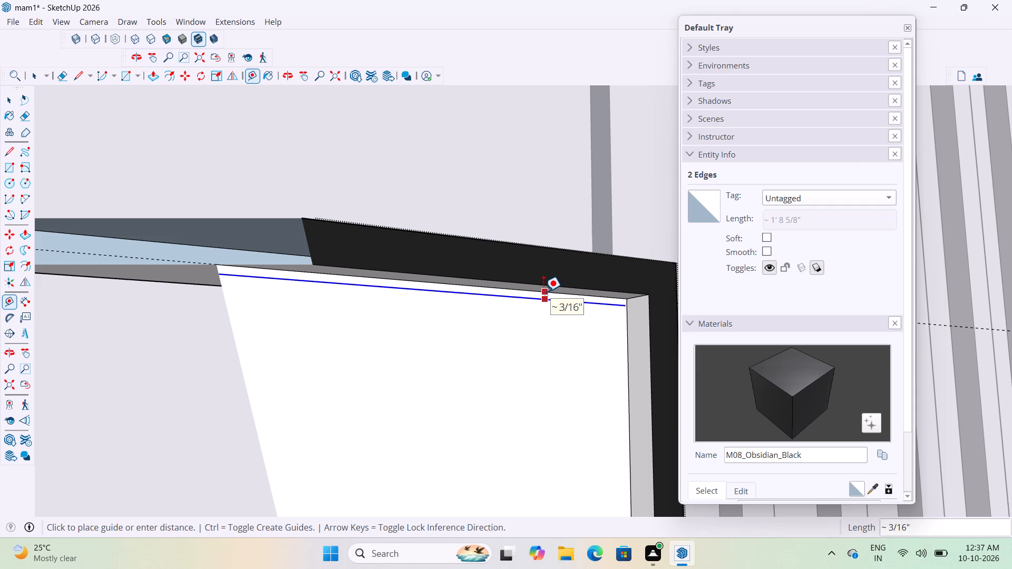
key("space")
Copy the right pane's top edge and the line beneath it 2' down, and array the copies 12 times.
scroll(572, 305, "down", 17)
scroll(463, 271, "down", 6)
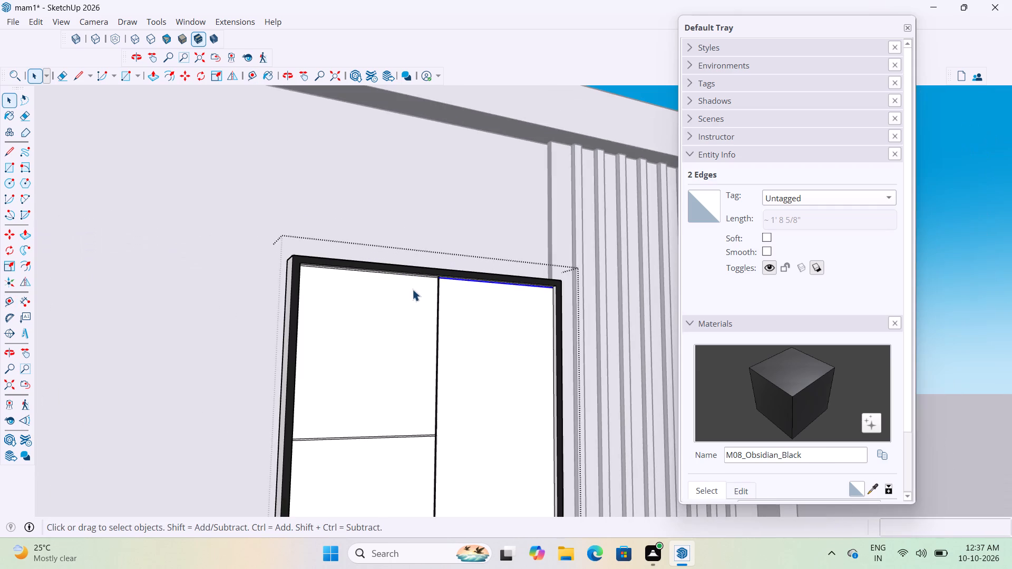
scroll(429, 242, "down", 11)
scroll(465, 289, "up", 4)
scroll(441, 245, "down", 6)
scroll(458, 258, "up", 2)
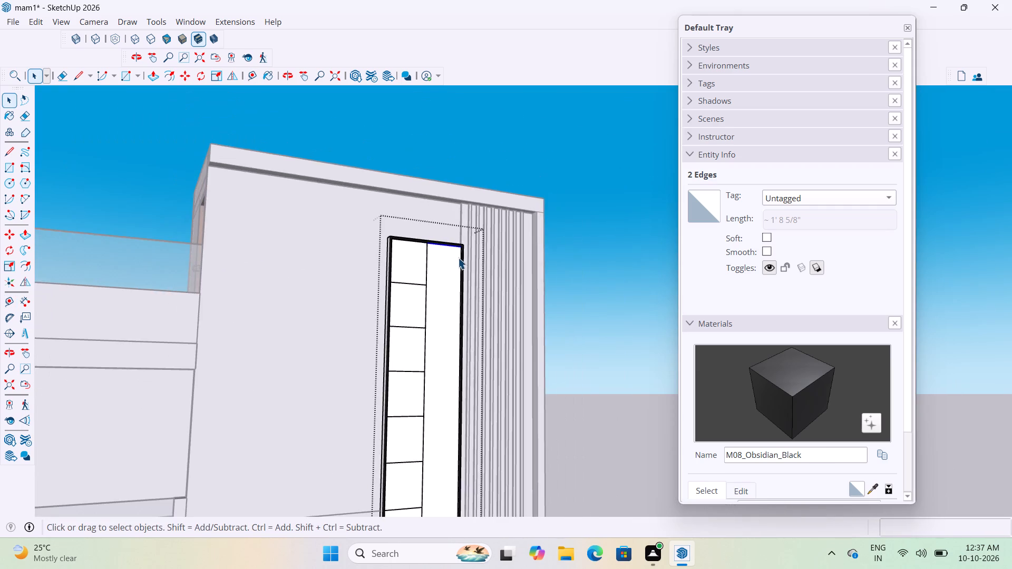
scroll(458, 258, "up", 20)
scroll(458, 258, "up", 3)
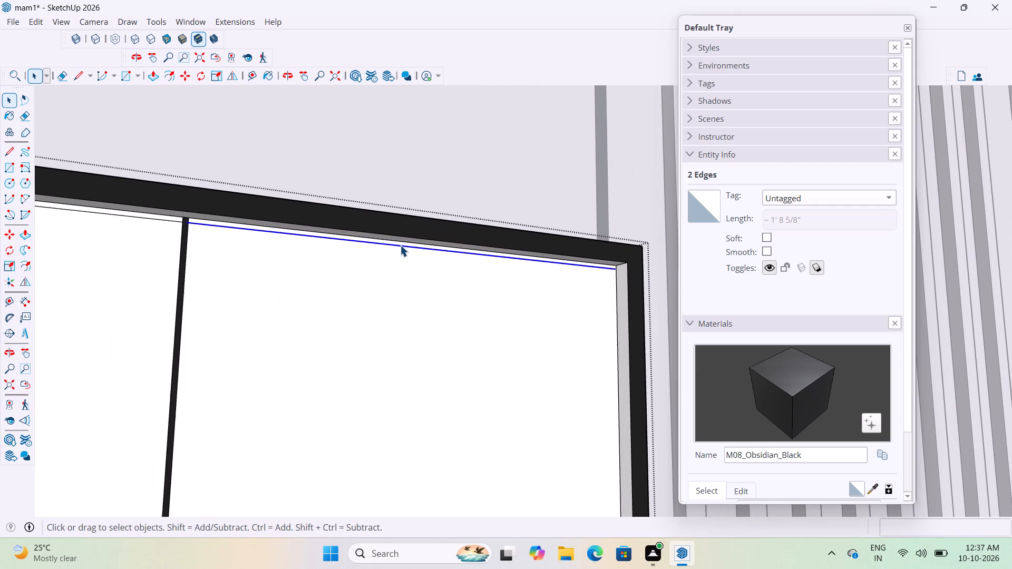
scroll(376, 242, "up", 7, "ctrl")
scroll(385, 238, "down", 3, "ctrl")
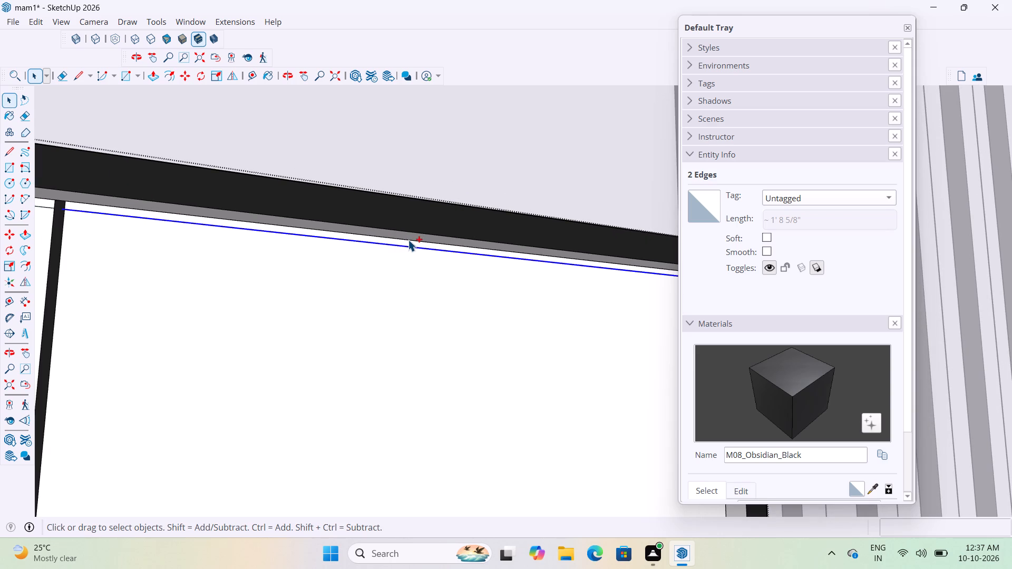
left_click(408, 240, "ctrl")
key("m")
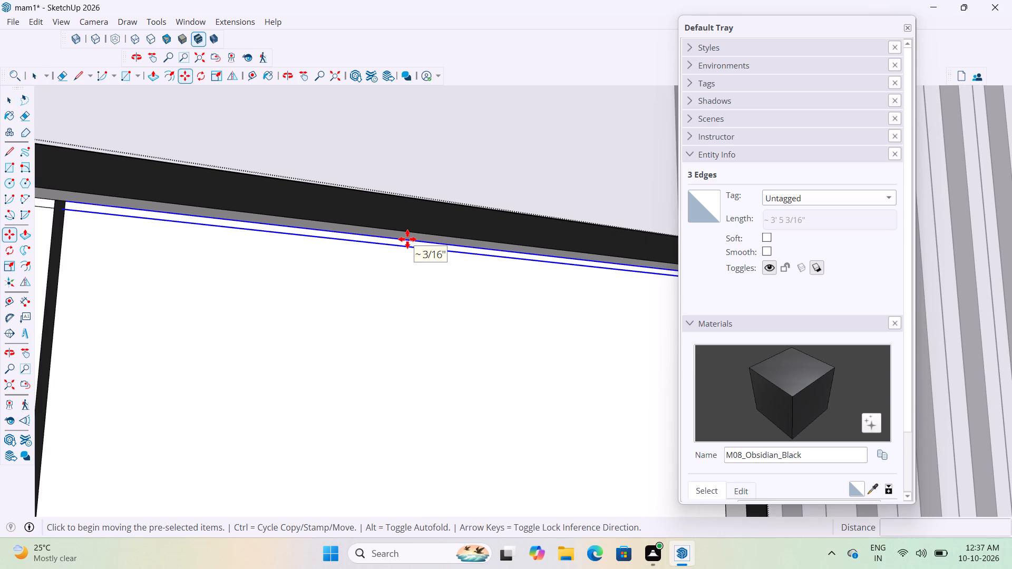
scroll(68, 213, "up", 6)
scroll(68, 213, "down", 5)
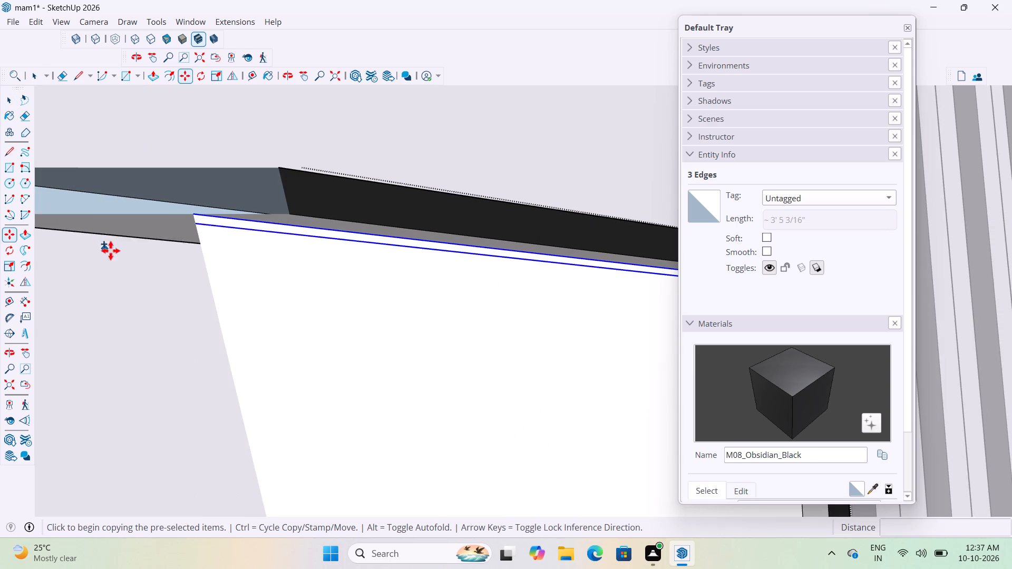
scroll(216, 218, "up", 1)
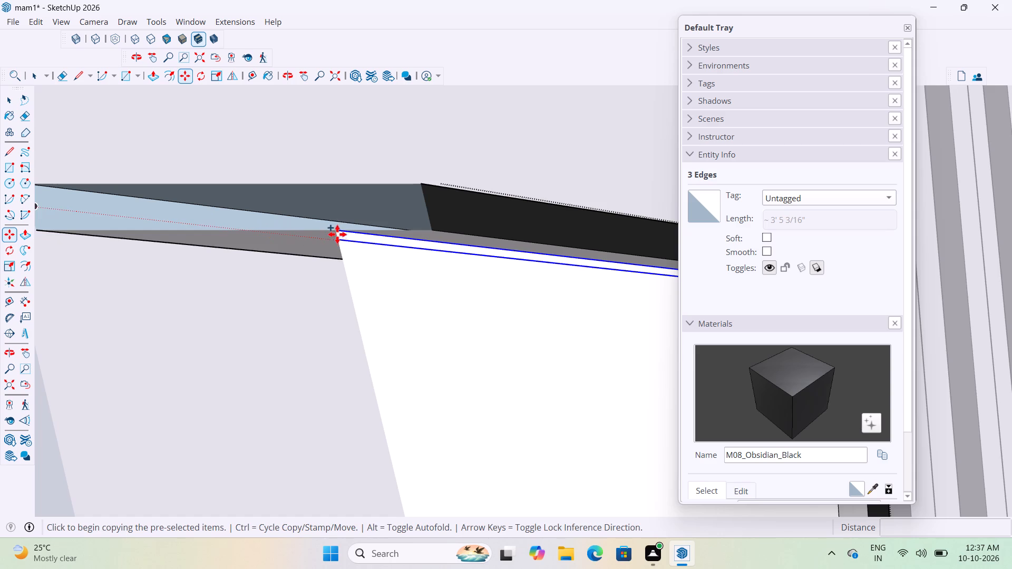
left_click(339, 228)
scroll(346, 274, "down", 17)
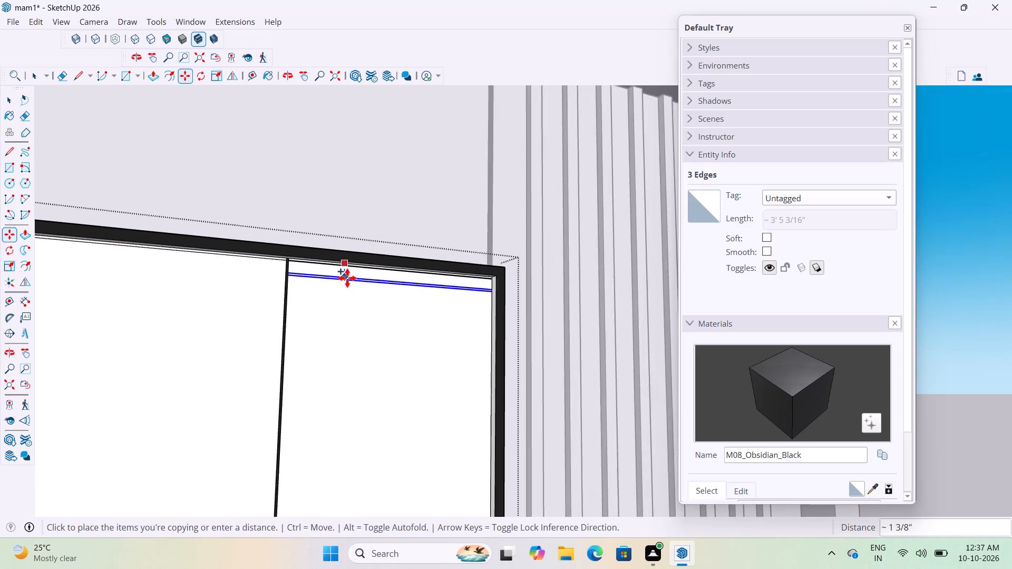
scroll(347, 276, "down", 6)
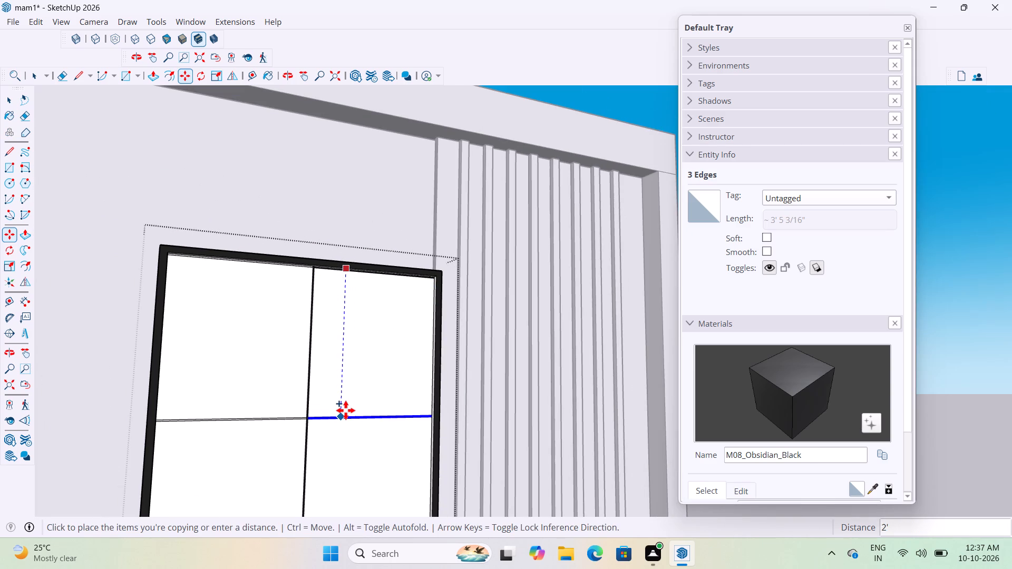
type("2'")
key("Return")
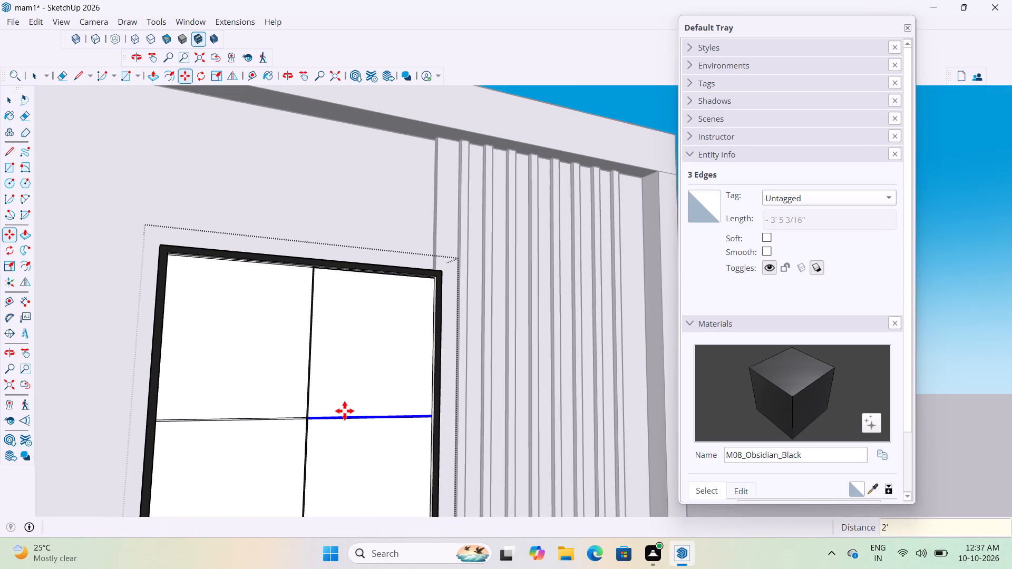
type("*12")
key("Return")
Delete the surplus array lines of the lowest strip, nearest the ground below the tall window frame.
scroll(324, 385, "down", 13)
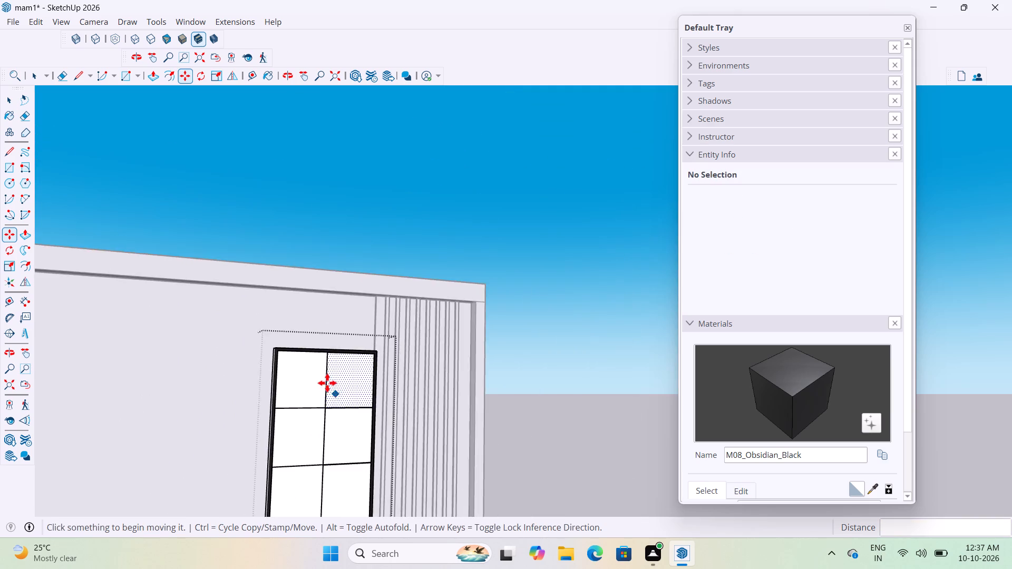
scroll(327, 383, "down", 20)
scroll(327, 383, "down", 5)
scroll(336, 435, "up", 5)
key("space")
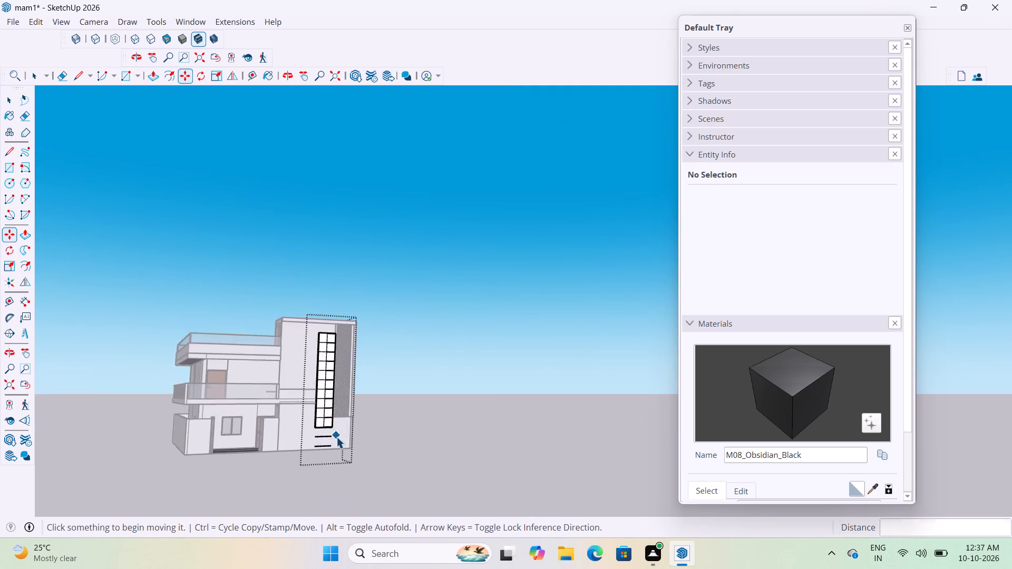
scroll(336, 437, "up", 12)
key("space")
left_click(304, 464)
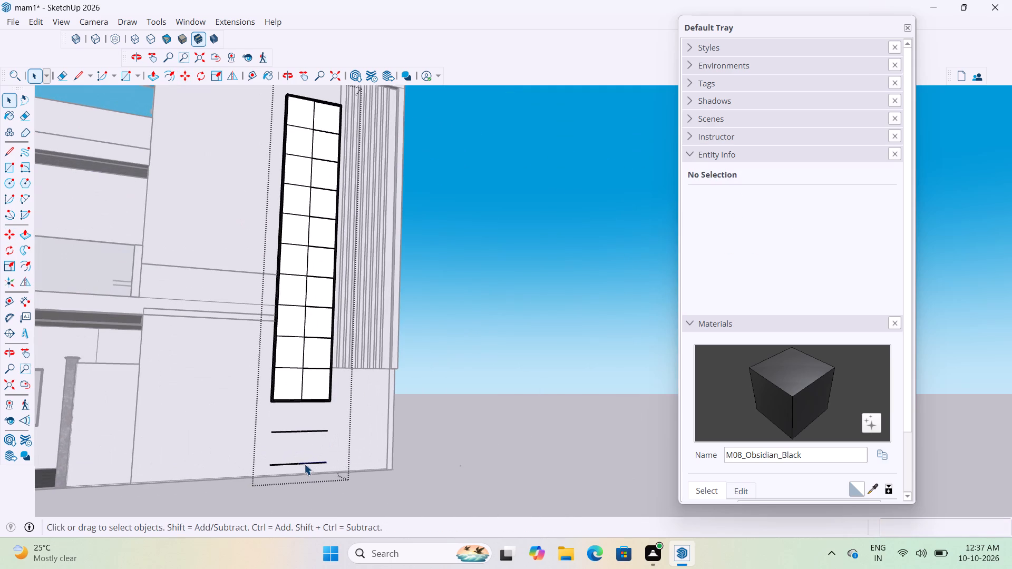
scroll(304, 464, "up", 4)
left_click(300, 462)
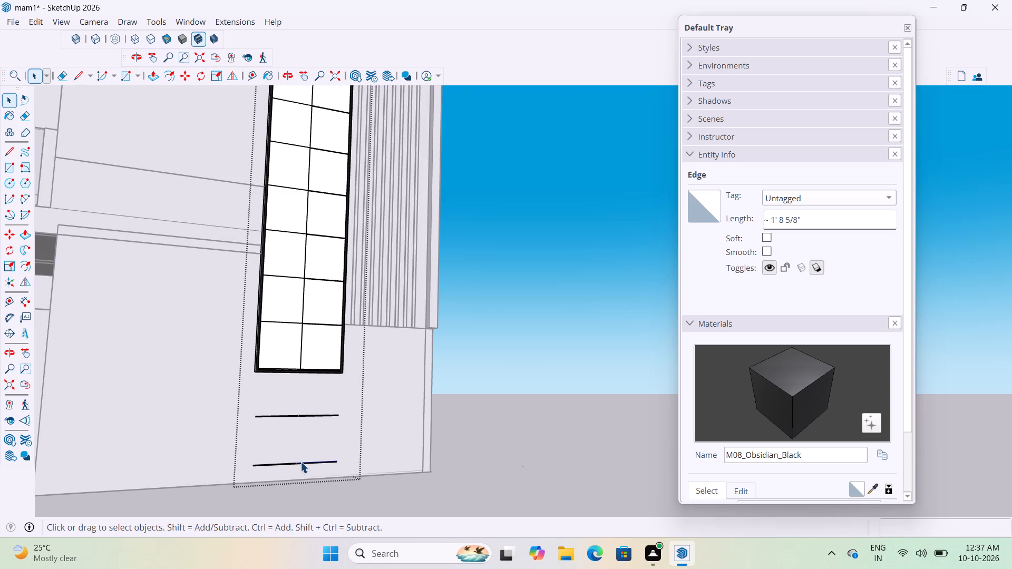
scroll(299, 466, "up", 8)
key("Delete")
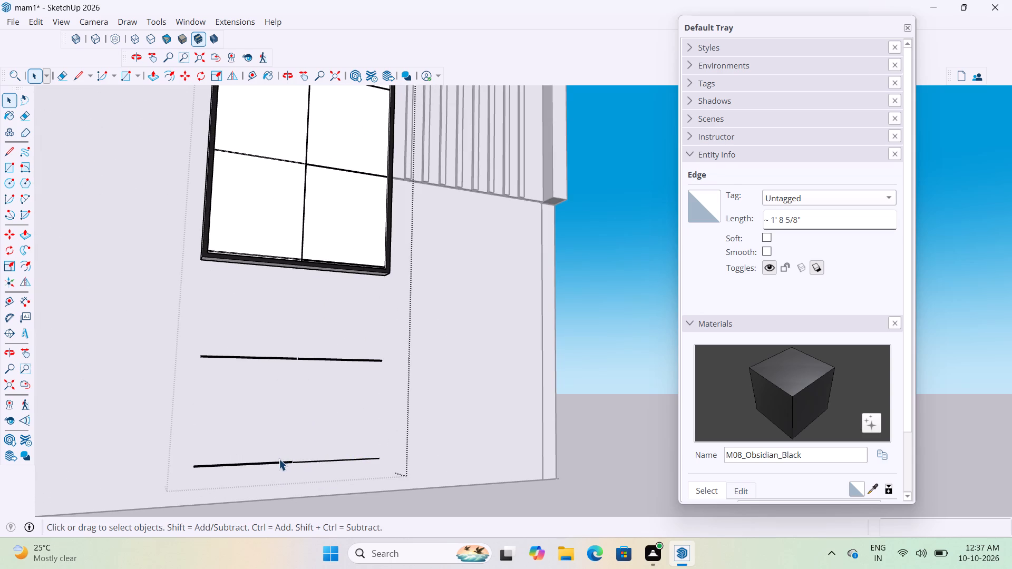
left_click(276, 460)
key("Delete")
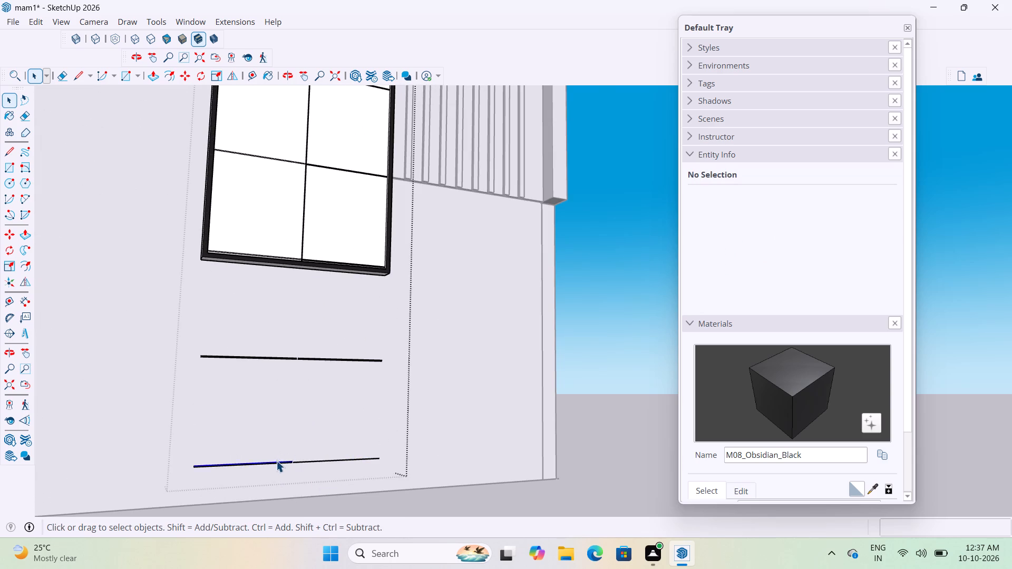
scroll(274, 473, "up", 3)
left_click(276, 458)
key("Delete")
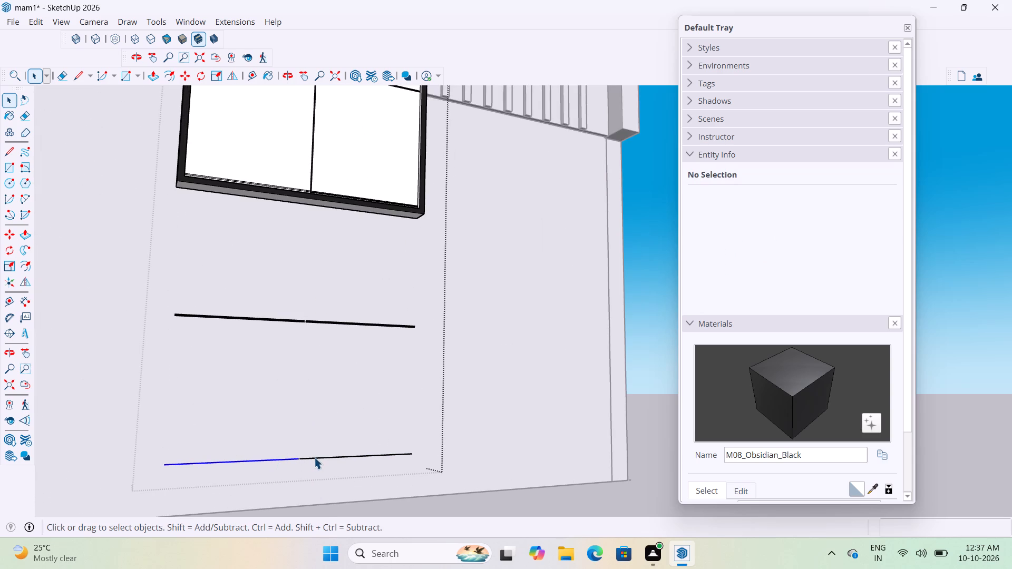
left_click(314, 457)
key("Delete")
Delete the remaining surplus strip lines just below the window frame and leave the window group.
left_click(347, 323)
key("Delete")
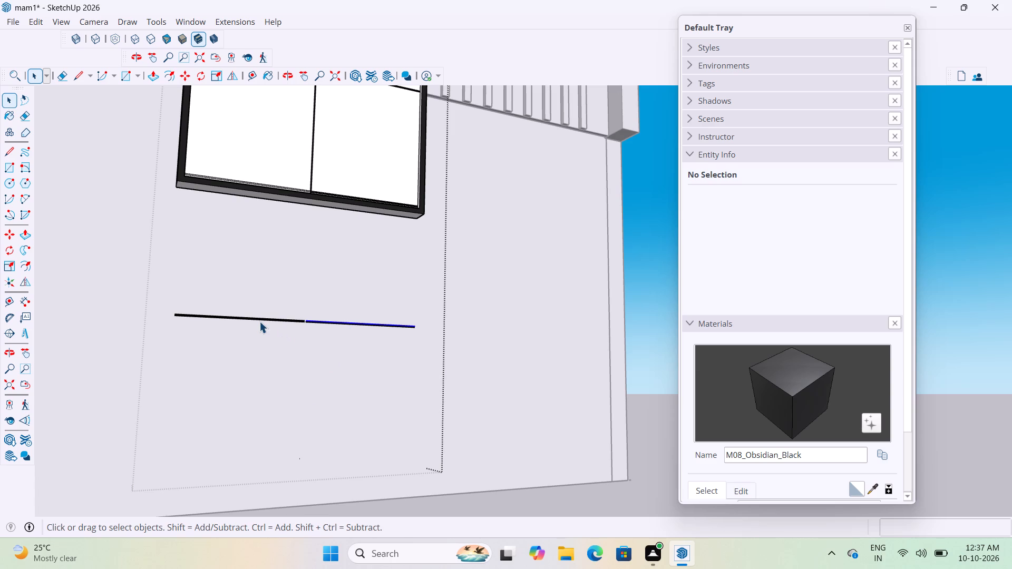
left_click(263, 319)
key("Delete")
left_click(259, 319)
key("Delete")
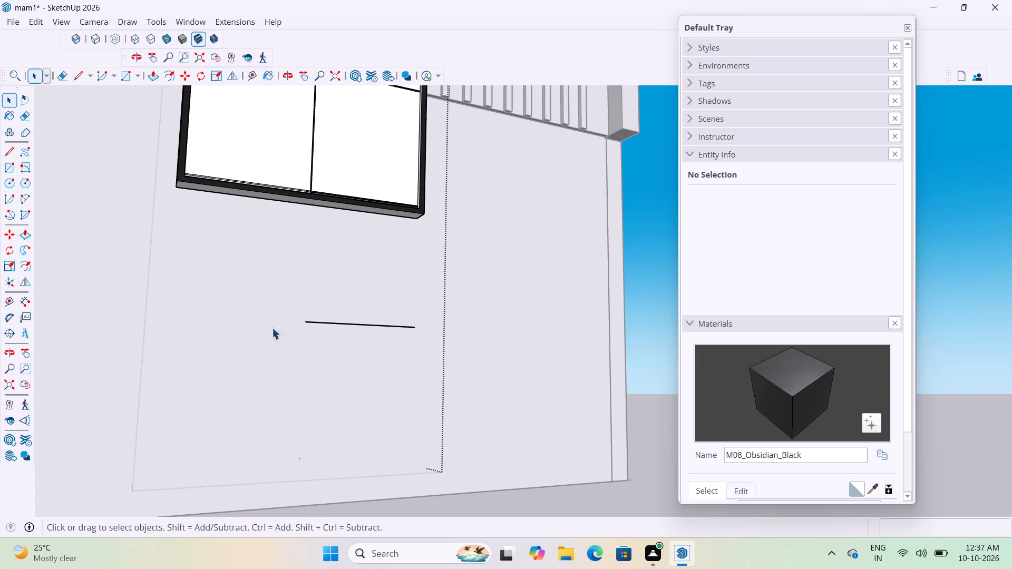
left_click(334, 325)
key("Delete")
scroll(335, 323, "down", 13)
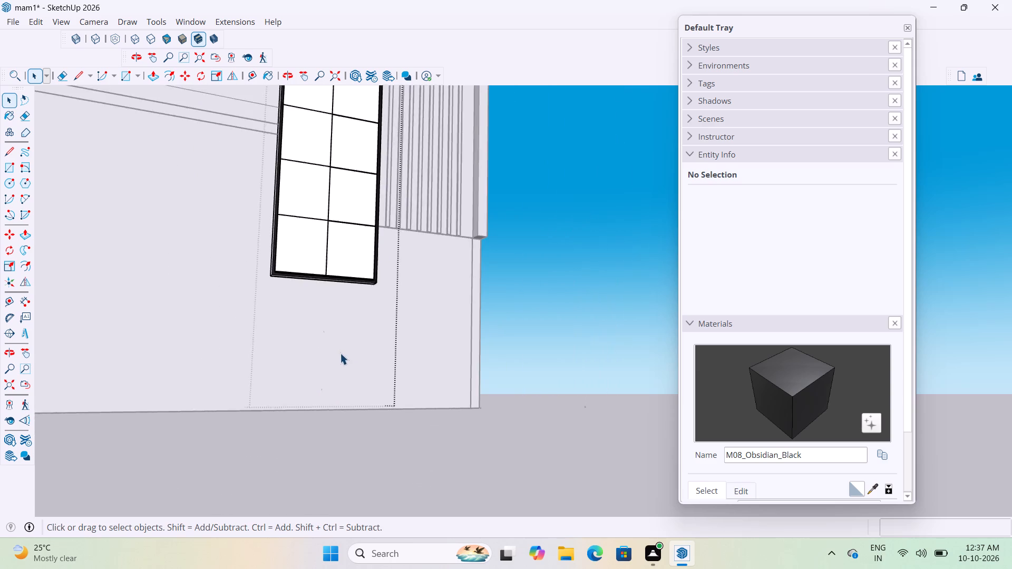
scroll(340, 353, "down", 11)
left_click(482, 385)
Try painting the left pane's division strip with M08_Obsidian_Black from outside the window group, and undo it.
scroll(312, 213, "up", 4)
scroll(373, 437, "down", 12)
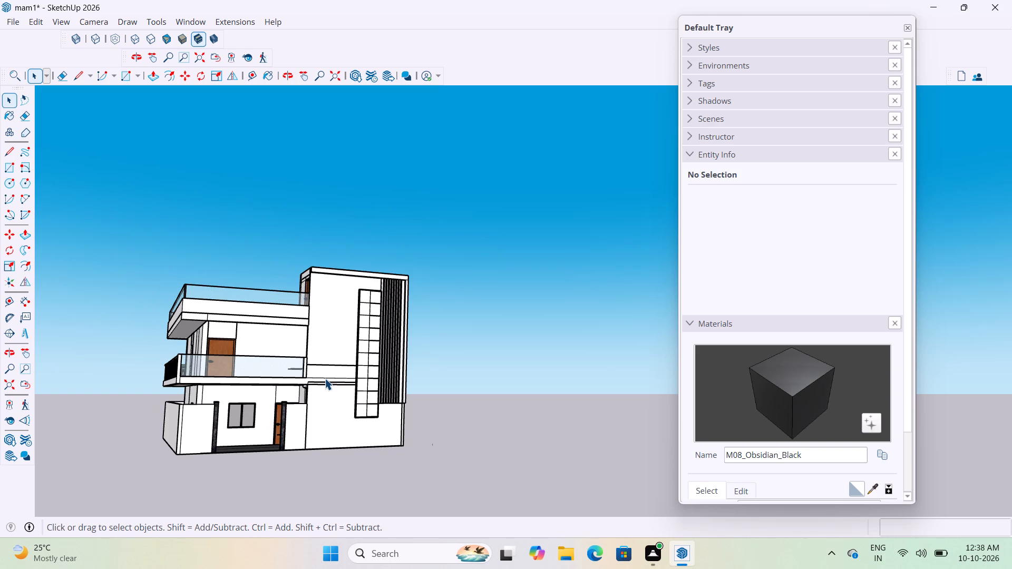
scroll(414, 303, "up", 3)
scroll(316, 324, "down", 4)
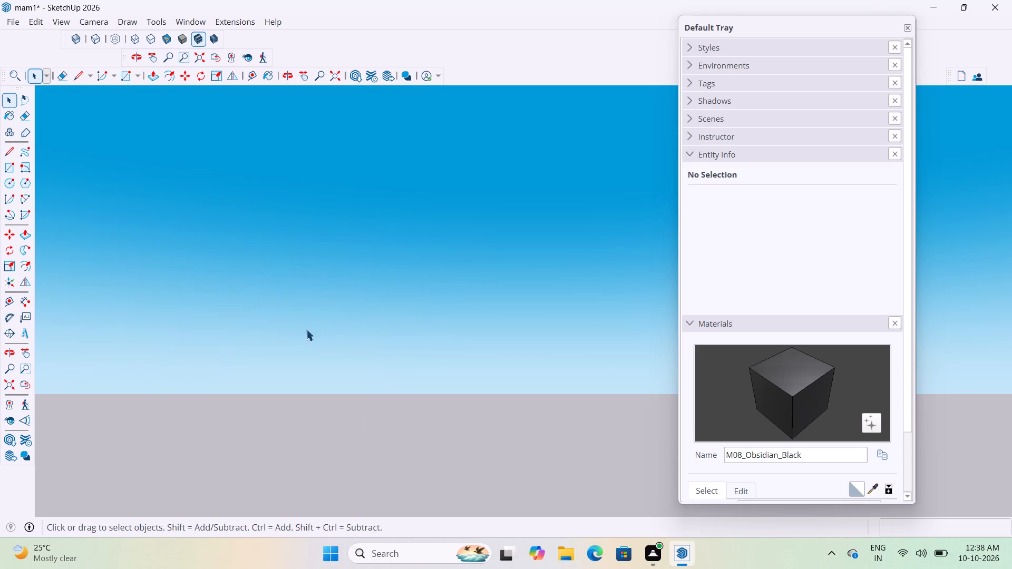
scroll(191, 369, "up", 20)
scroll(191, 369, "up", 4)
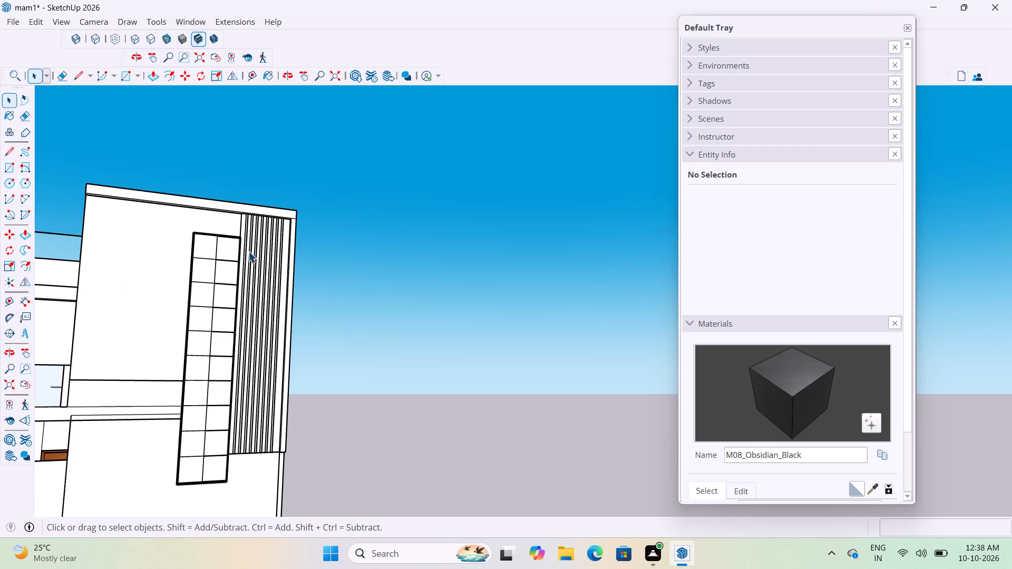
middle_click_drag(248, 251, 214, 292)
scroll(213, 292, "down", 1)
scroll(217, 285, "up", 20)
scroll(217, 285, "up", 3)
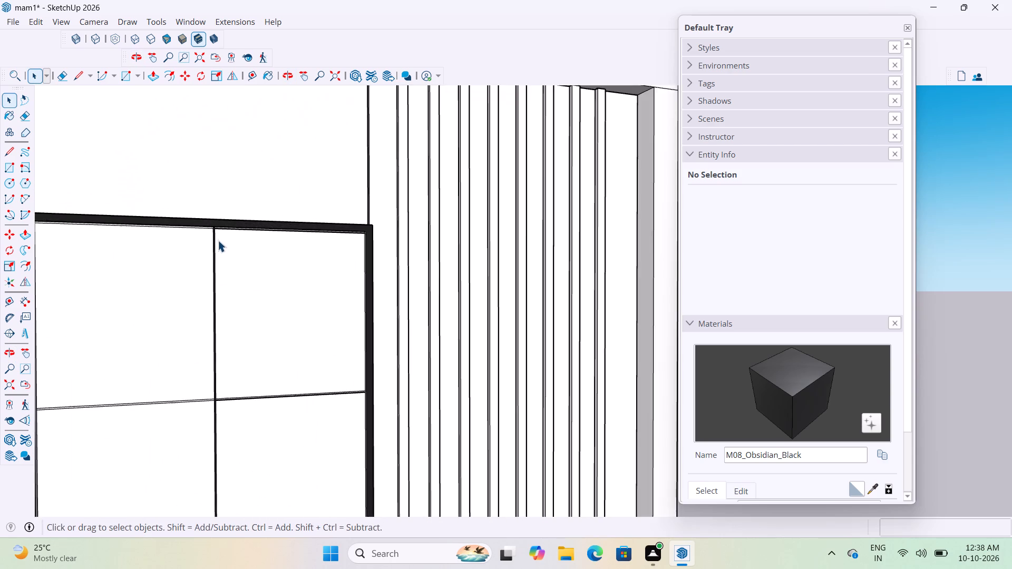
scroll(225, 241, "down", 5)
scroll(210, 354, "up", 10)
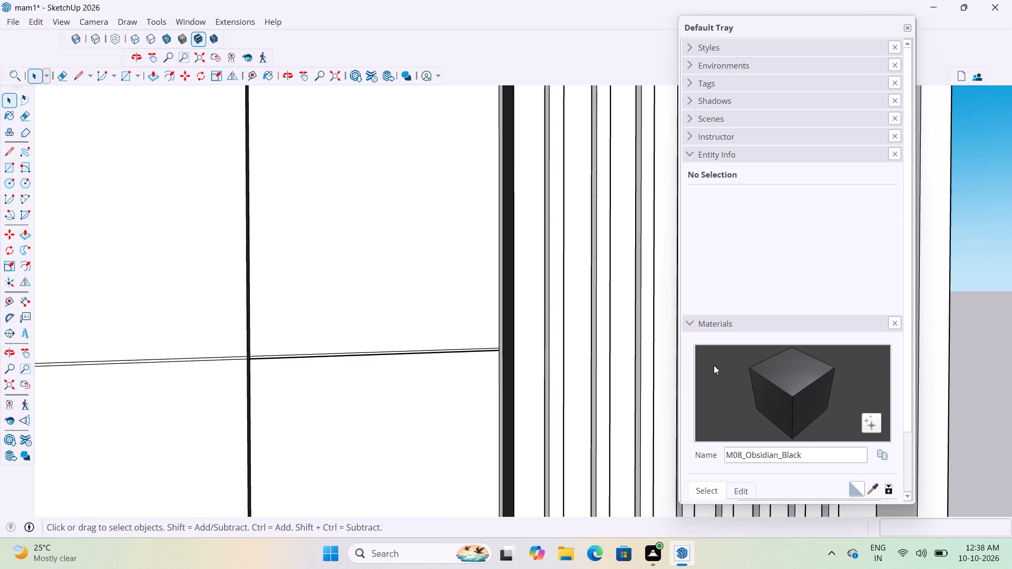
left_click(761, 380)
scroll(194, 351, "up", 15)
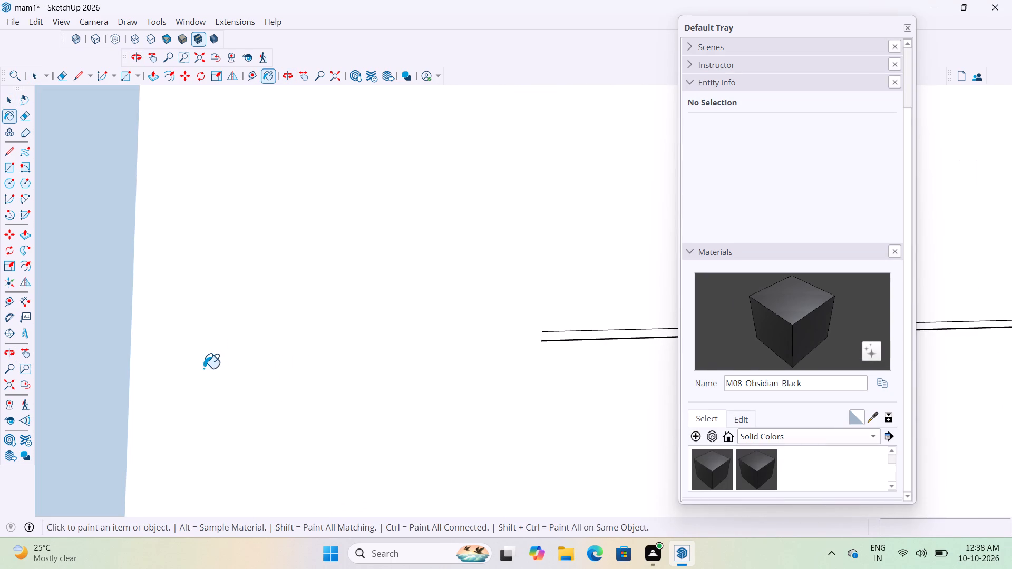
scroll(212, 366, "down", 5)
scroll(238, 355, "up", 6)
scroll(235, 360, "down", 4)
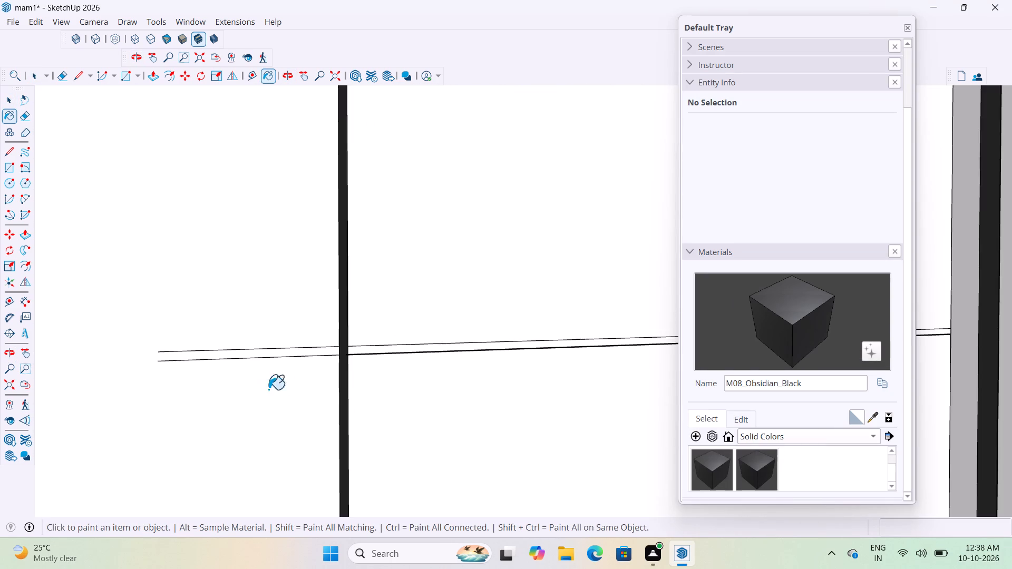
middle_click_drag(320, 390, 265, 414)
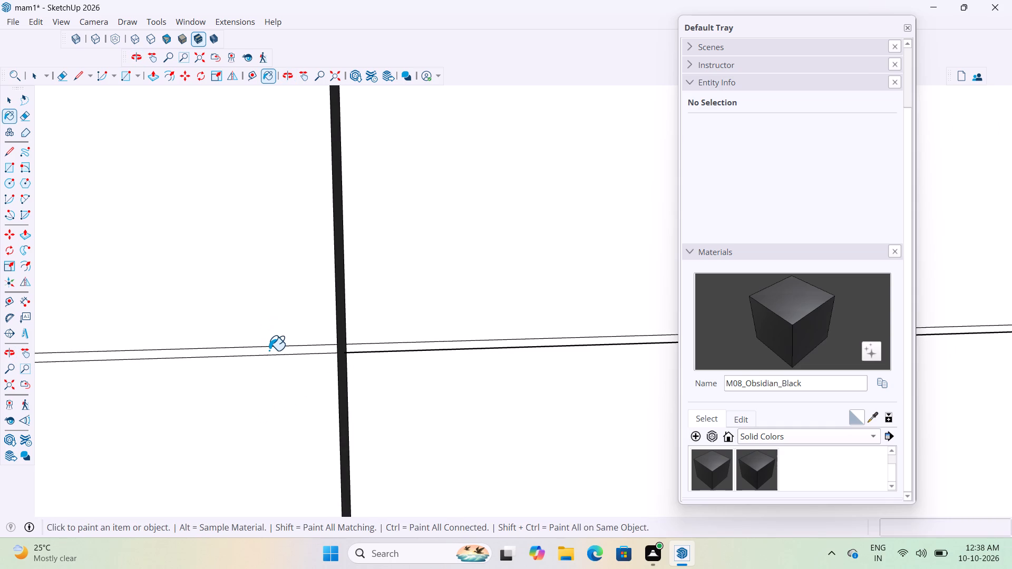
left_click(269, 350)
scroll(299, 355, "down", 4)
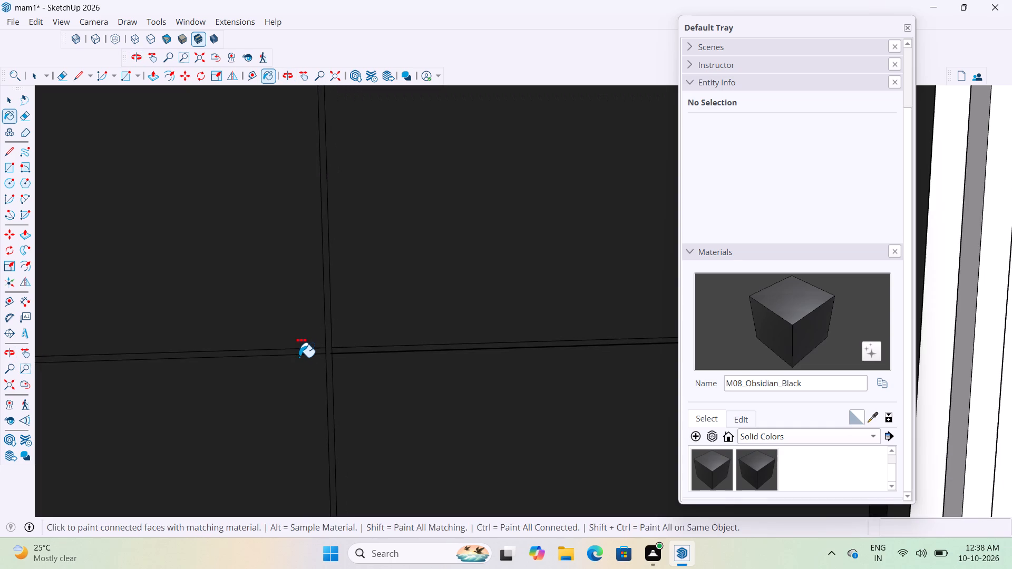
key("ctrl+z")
Open the window group and paint the left pane's upper division strip with M08_Obsidian_Black.
scroll(301, 356, "down", 5)
key("space")
double_click(306, 351)
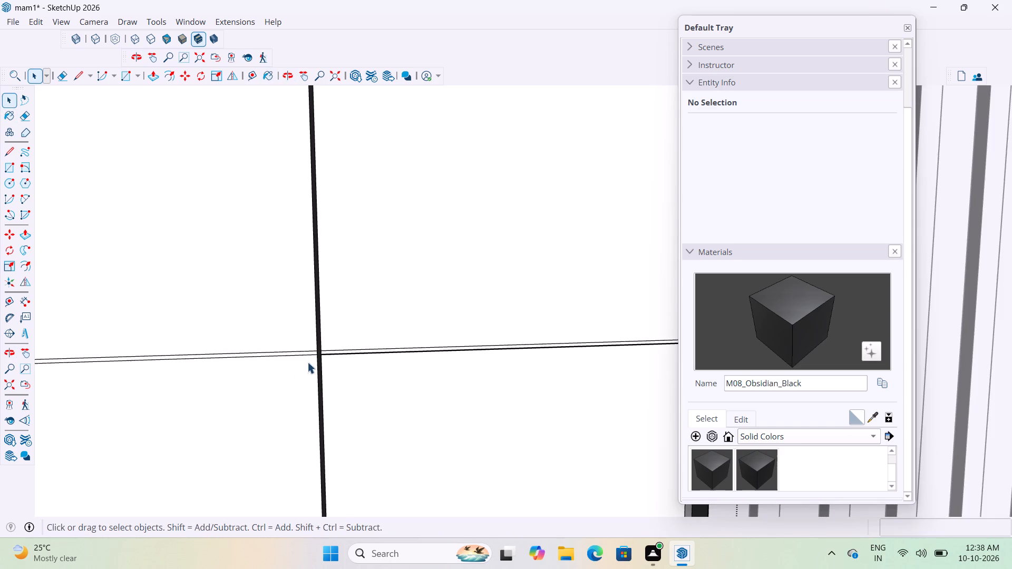
scroll(298, 364, "up", 6)
left_click(796, 320)
scroll(593, 319, "up", 2)
scroll(153, 366, "up", 4)
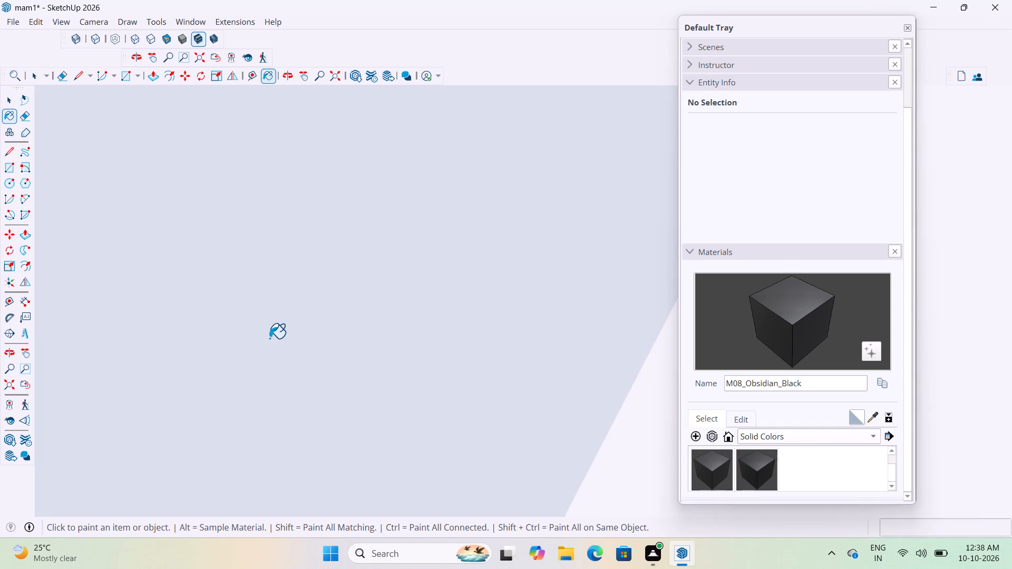
scroll(269, 338, "up", 1)
scroll(270, 338, "down", 5)
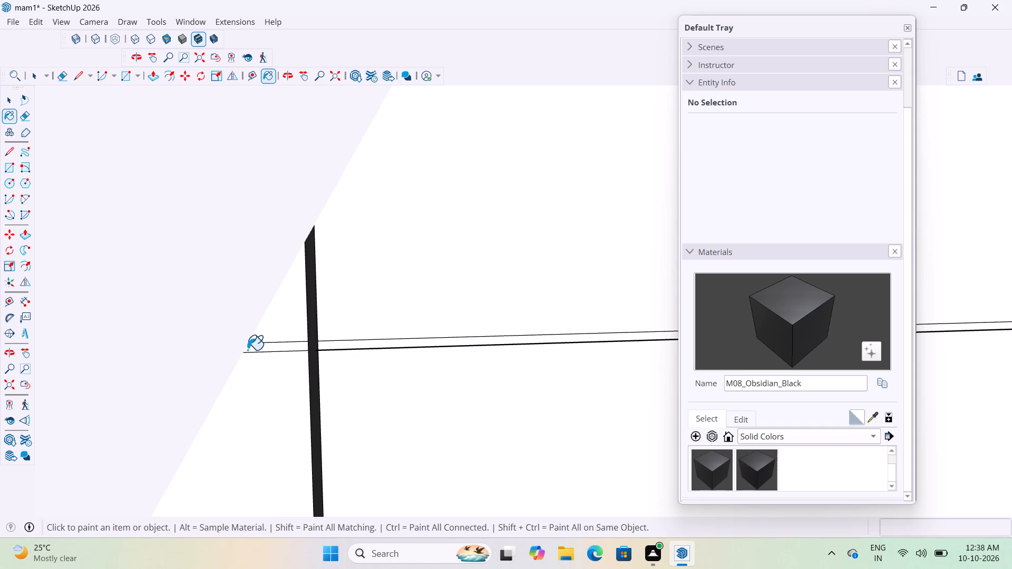
left_click(247, 350)
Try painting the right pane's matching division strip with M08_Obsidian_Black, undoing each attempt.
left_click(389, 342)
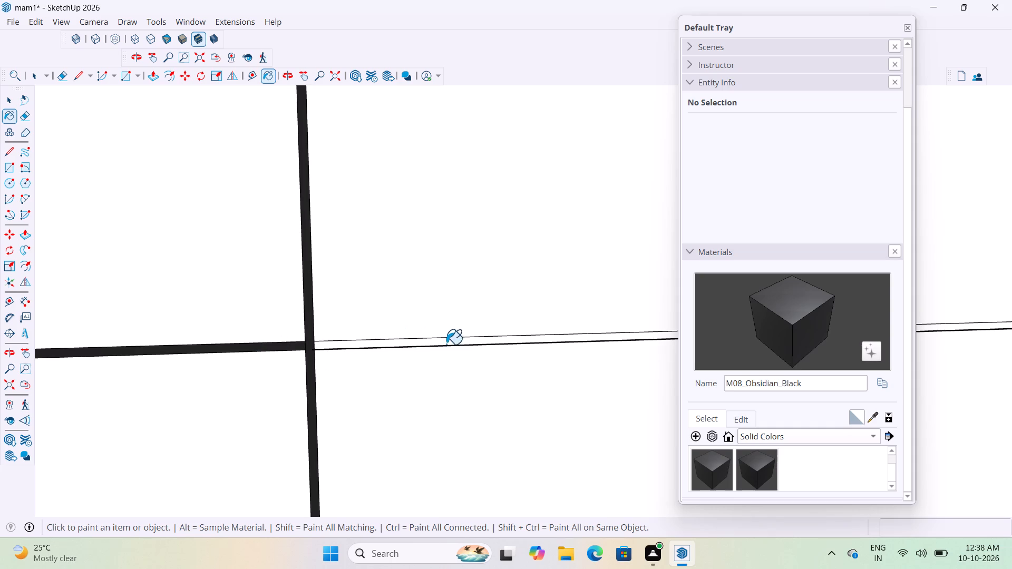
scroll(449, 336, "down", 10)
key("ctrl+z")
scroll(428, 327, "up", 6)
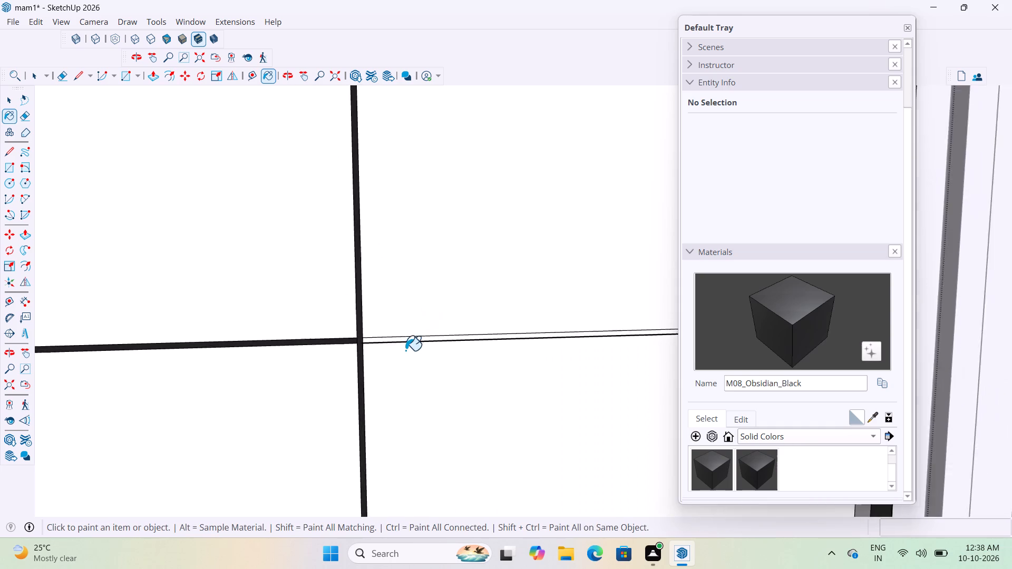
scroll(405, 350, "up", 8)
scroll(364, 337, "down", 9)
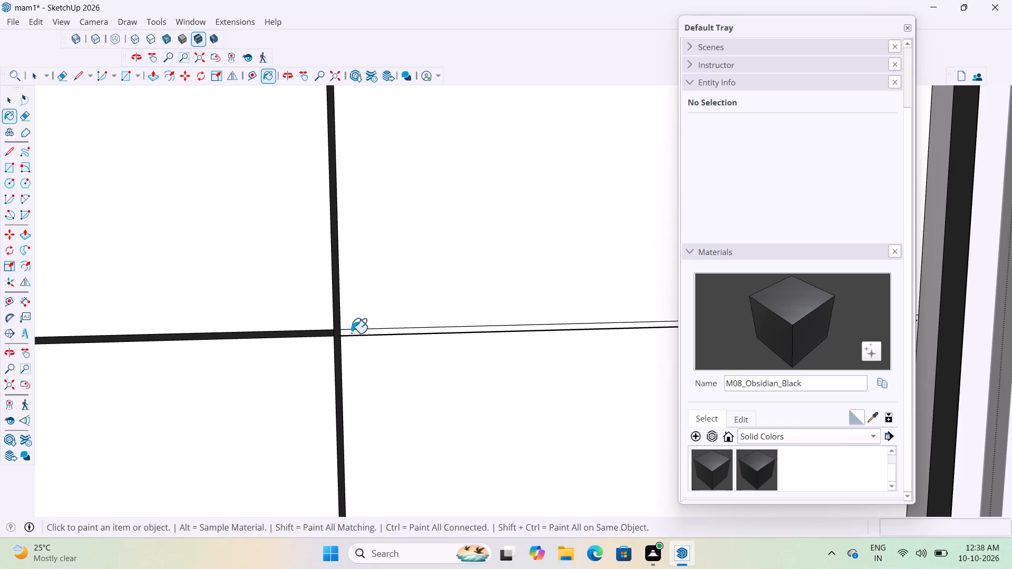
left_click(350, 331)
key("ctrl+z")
Paint two horizontal division strips in the left pane with M08_Obsidian_Black, working down the window.
scroll(518, 289, "down", 20)
scroll(518, 289, "down", 3)
scroll(426, 489, "up", 11)
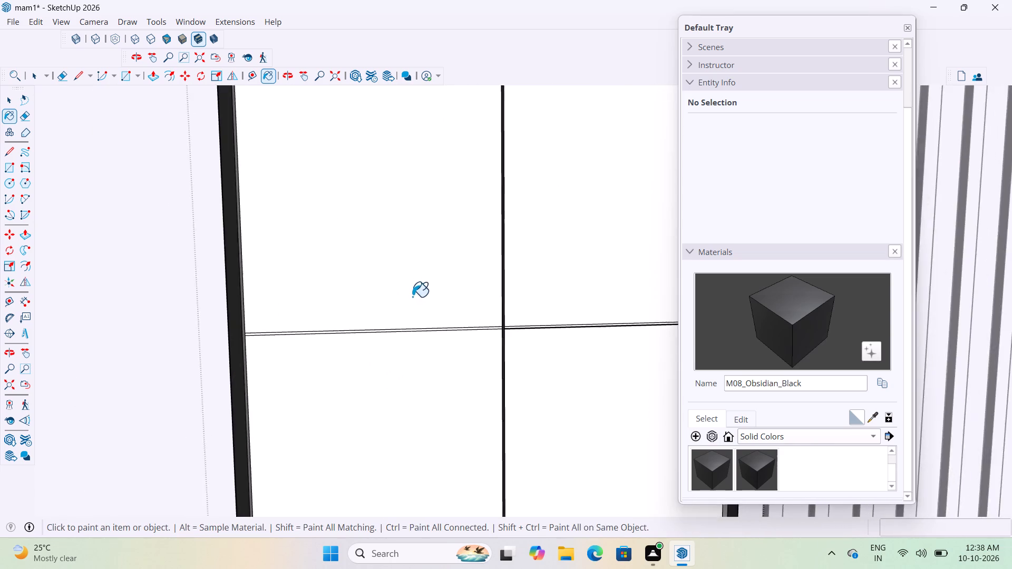
scroll(412, 297, "up", 11)
left_click(412, 337)
scroll(419, 330, "down", 5)
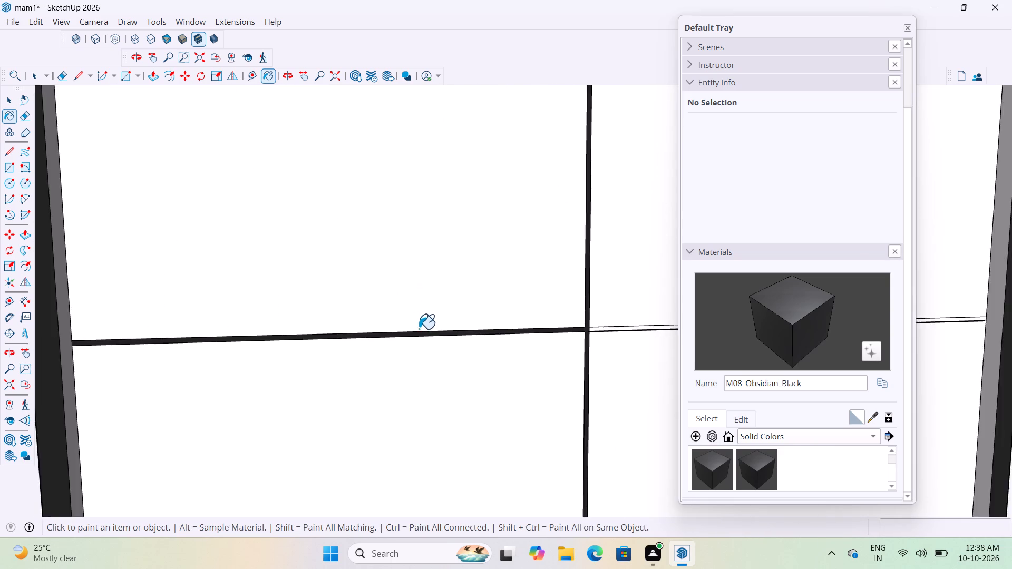
scroll(419, 329, "down", 17)
scroll(419, 440, "up", 15)
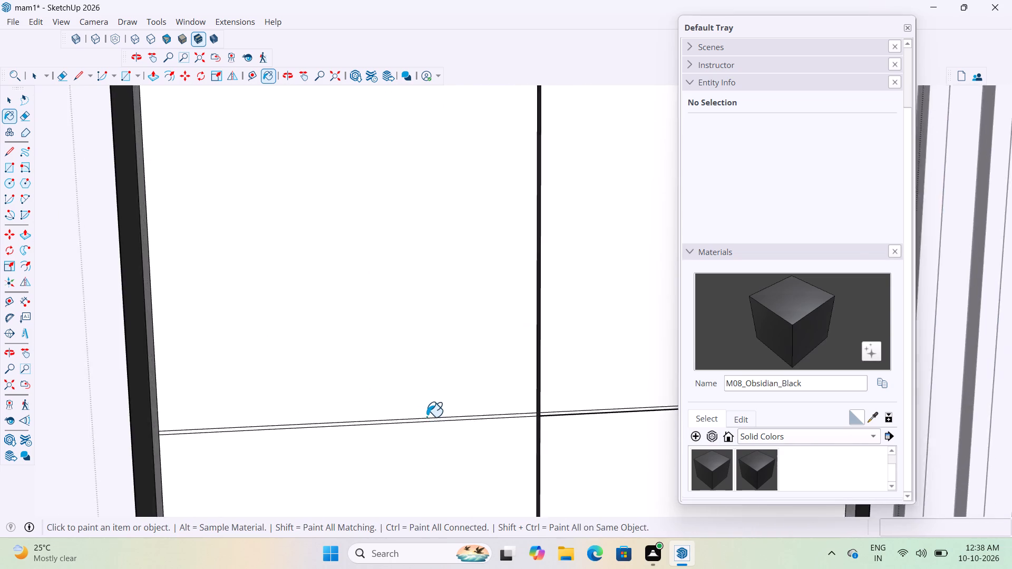
scroll(426, 417, "up", 7)
scroll(456, 421, "down", 4)
middle_click_drag(499, 418, 477, 417)
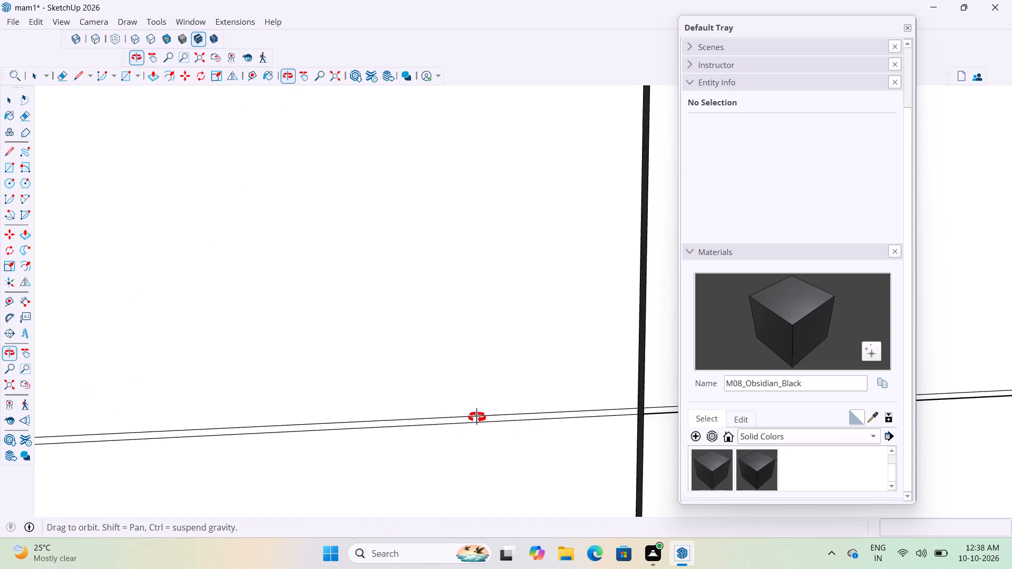
middle_click_drag(477, 417, 443, 424)
left_click(437, 416)
scroll(459, 369, "down", 6)
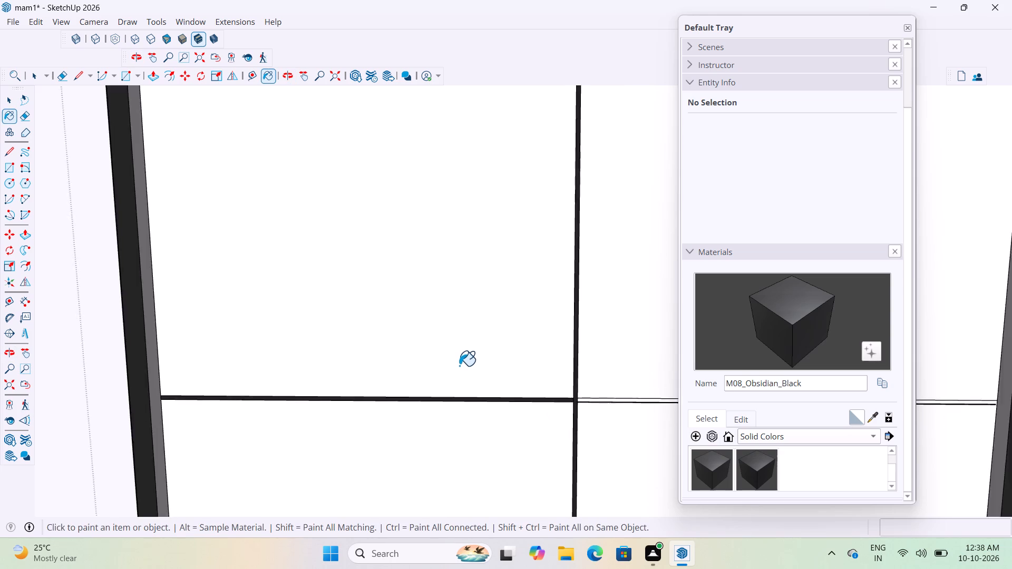
Paint the following two division strips down the left pane with M08_Obsidian_Black.
scroll(459, 366, "down", 20)
scroll(458, 437, "up", 12)
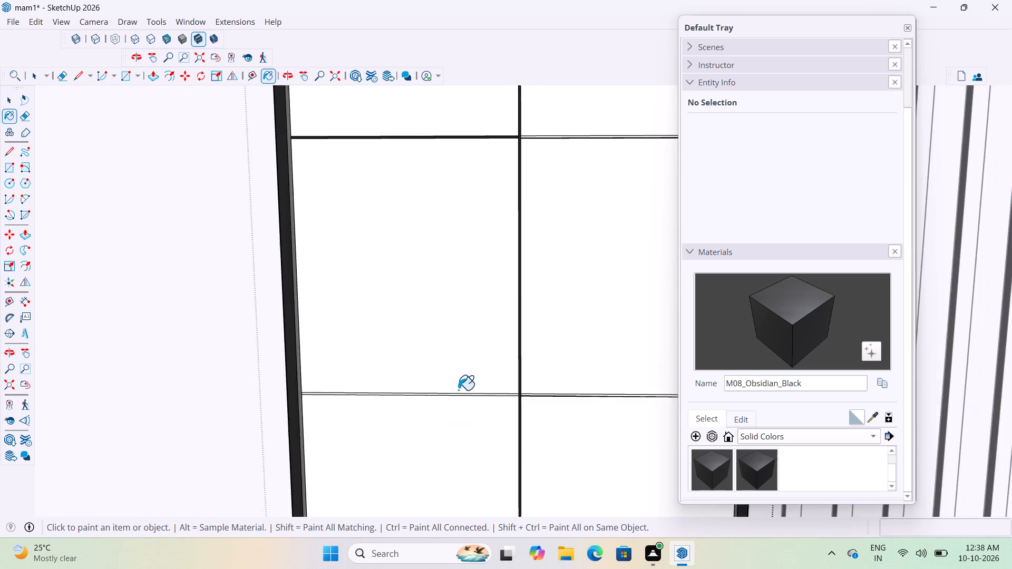
scroll(458, 390, "up", 15)
left_click(464, 406)
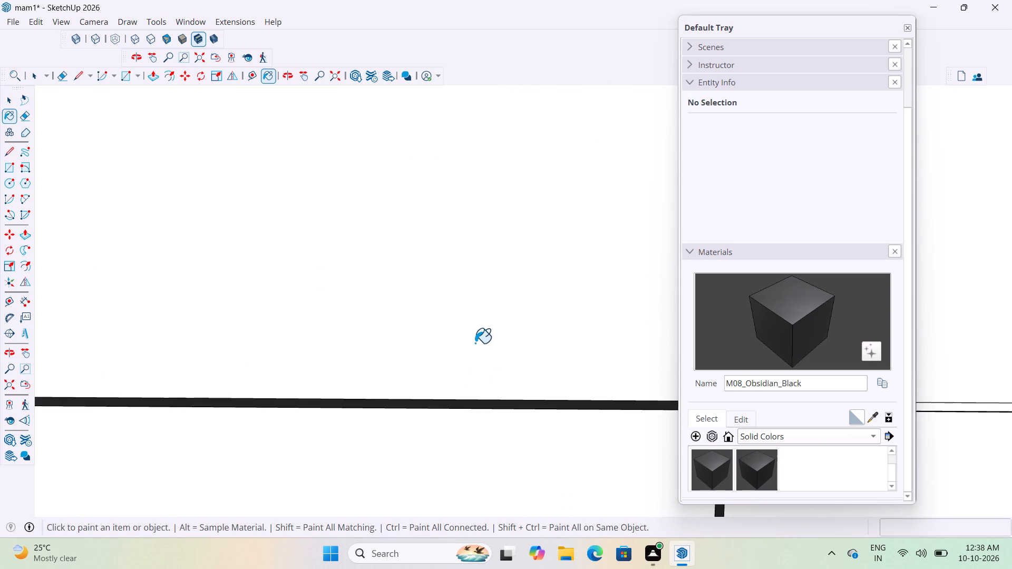
scroll(475, 343, "down", 18)
scroll(471, 320, "down", 12)
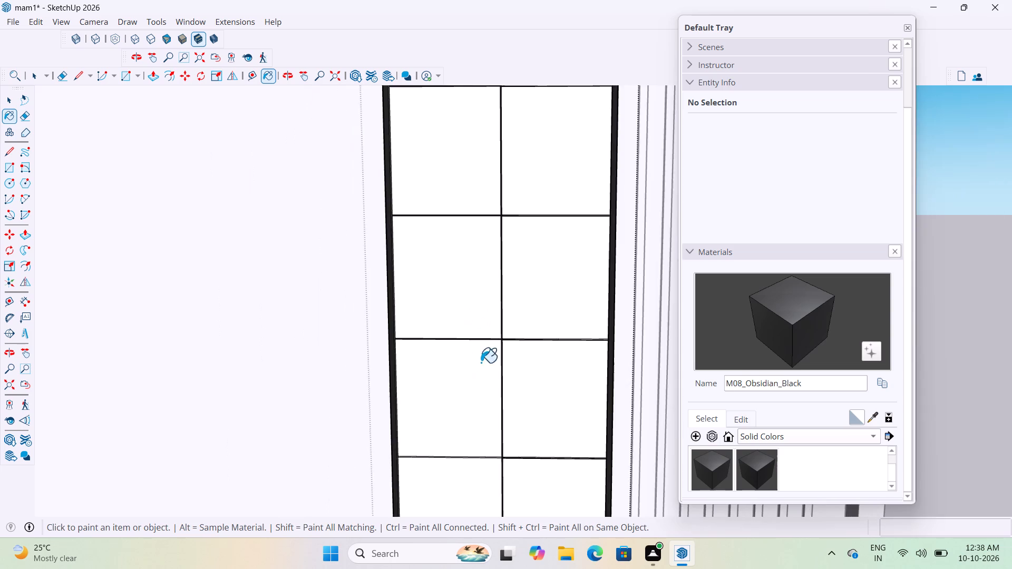
scroll(472, 473, "up", 20)
scroll(472, 473, "up", 1)
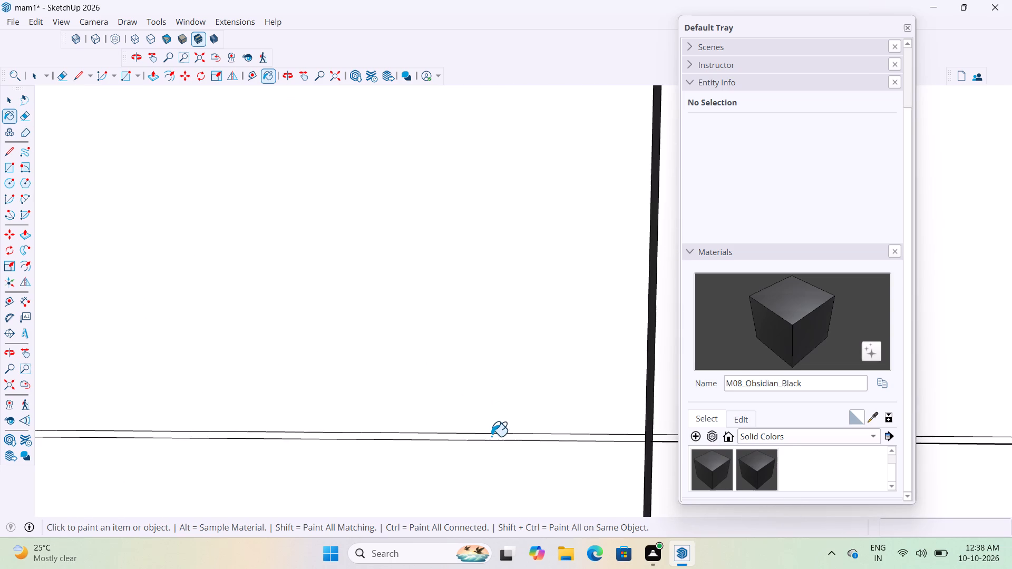
left_click(491, 435)
scroll(507, 328, "down", 20)
scroll(507, 328, "down", 6)
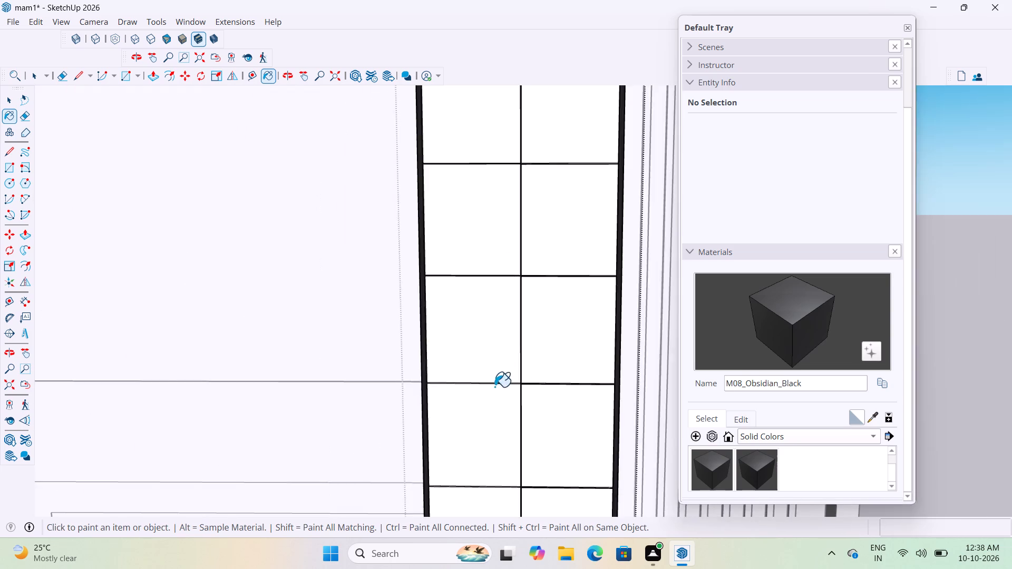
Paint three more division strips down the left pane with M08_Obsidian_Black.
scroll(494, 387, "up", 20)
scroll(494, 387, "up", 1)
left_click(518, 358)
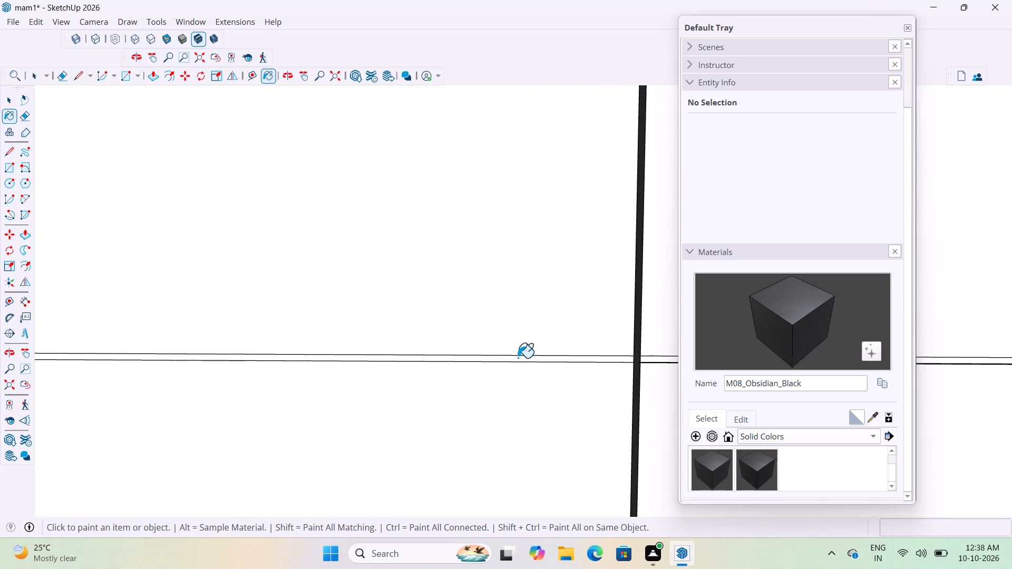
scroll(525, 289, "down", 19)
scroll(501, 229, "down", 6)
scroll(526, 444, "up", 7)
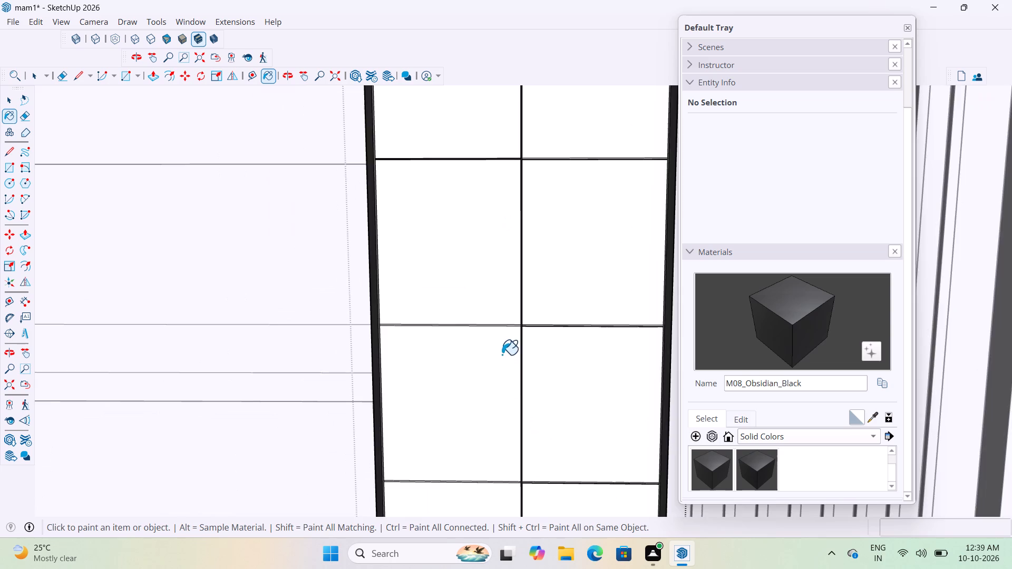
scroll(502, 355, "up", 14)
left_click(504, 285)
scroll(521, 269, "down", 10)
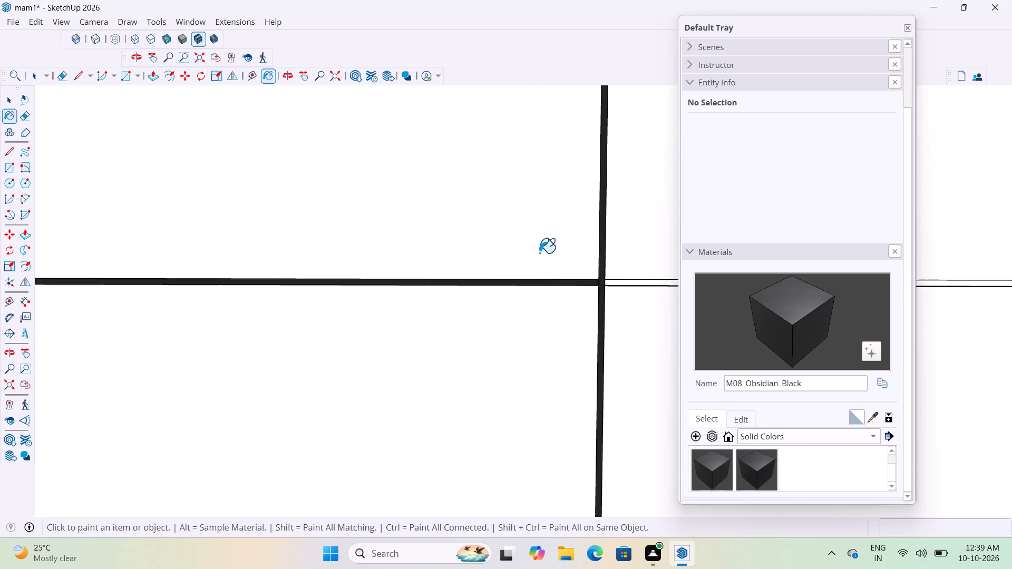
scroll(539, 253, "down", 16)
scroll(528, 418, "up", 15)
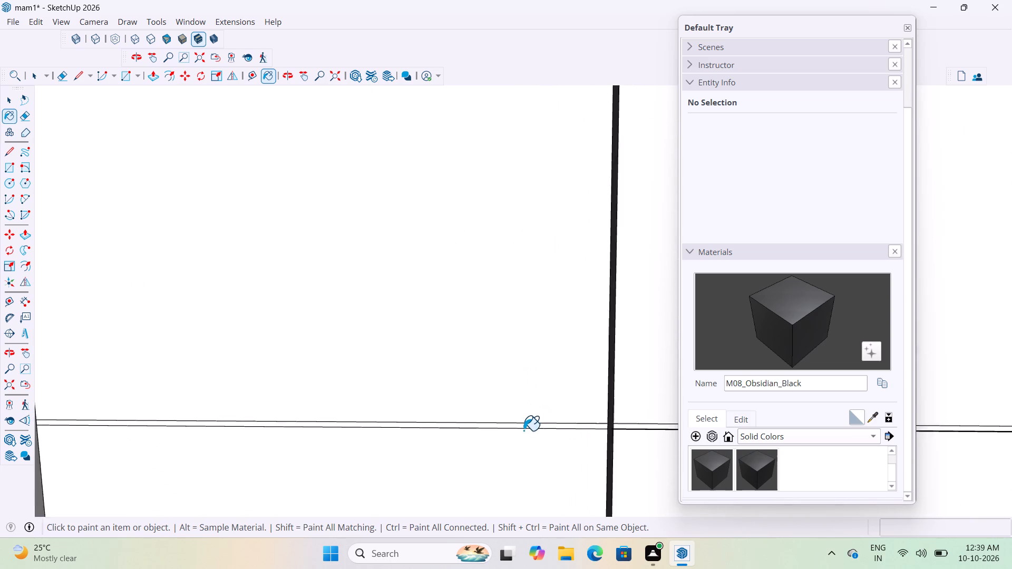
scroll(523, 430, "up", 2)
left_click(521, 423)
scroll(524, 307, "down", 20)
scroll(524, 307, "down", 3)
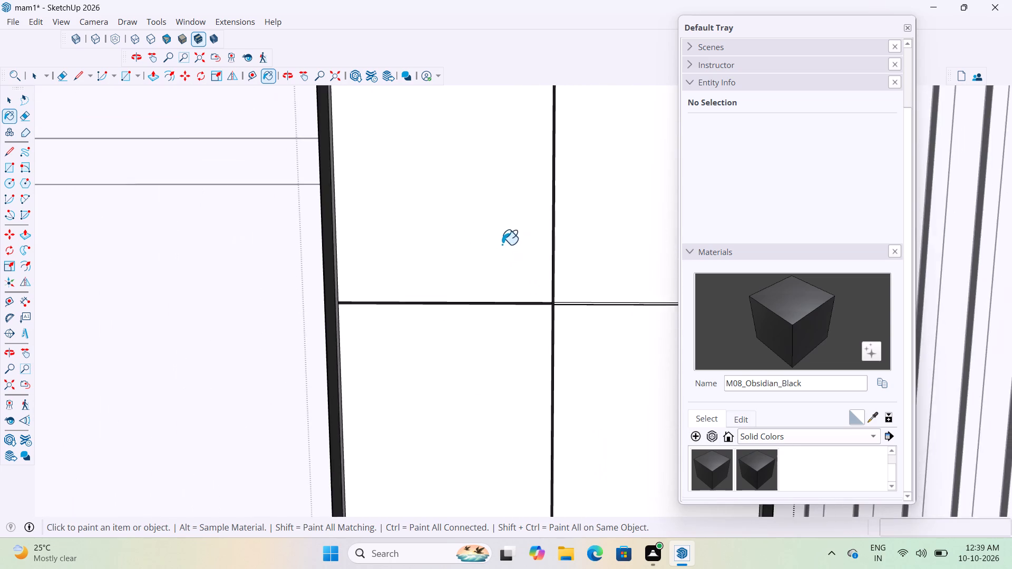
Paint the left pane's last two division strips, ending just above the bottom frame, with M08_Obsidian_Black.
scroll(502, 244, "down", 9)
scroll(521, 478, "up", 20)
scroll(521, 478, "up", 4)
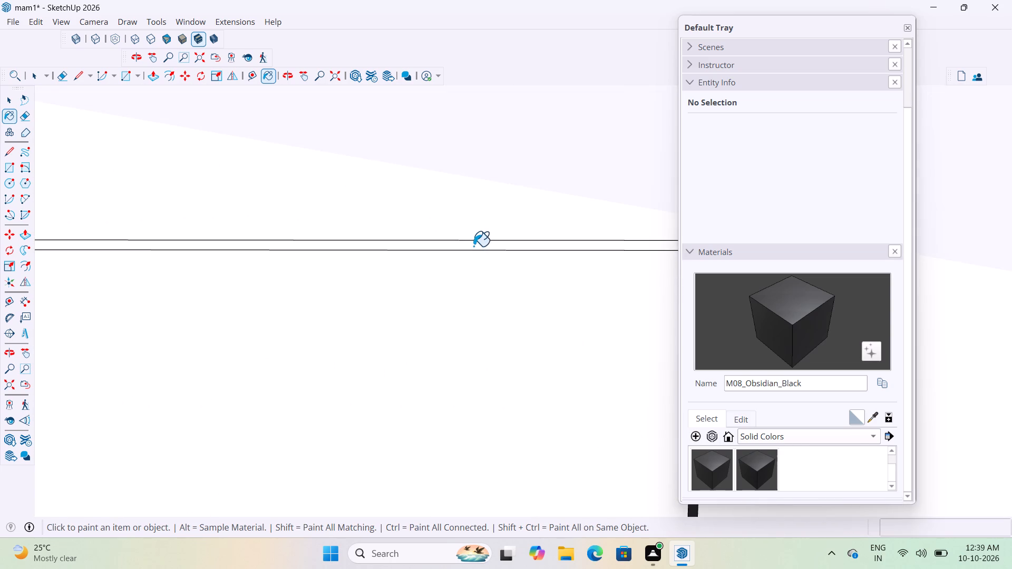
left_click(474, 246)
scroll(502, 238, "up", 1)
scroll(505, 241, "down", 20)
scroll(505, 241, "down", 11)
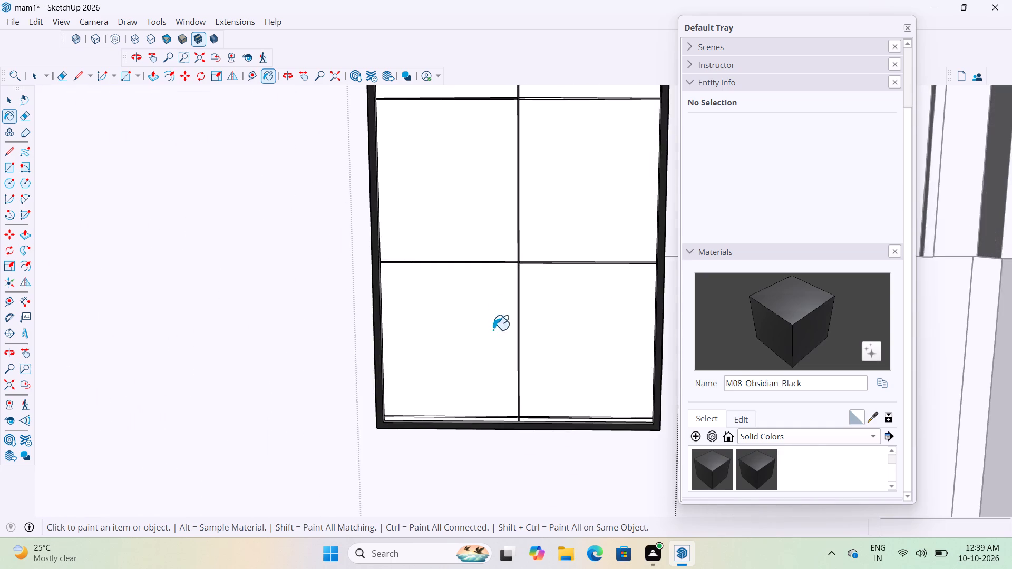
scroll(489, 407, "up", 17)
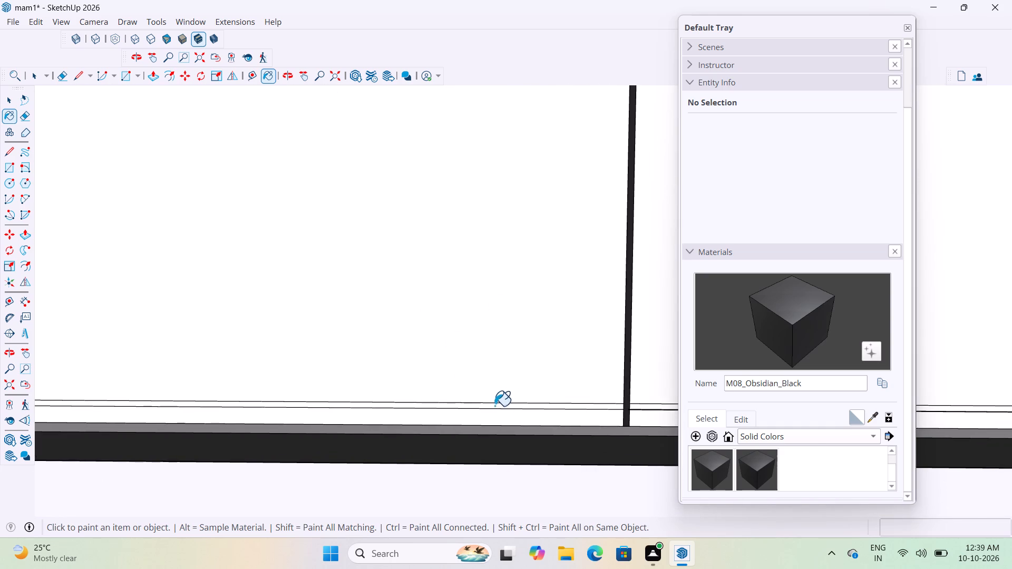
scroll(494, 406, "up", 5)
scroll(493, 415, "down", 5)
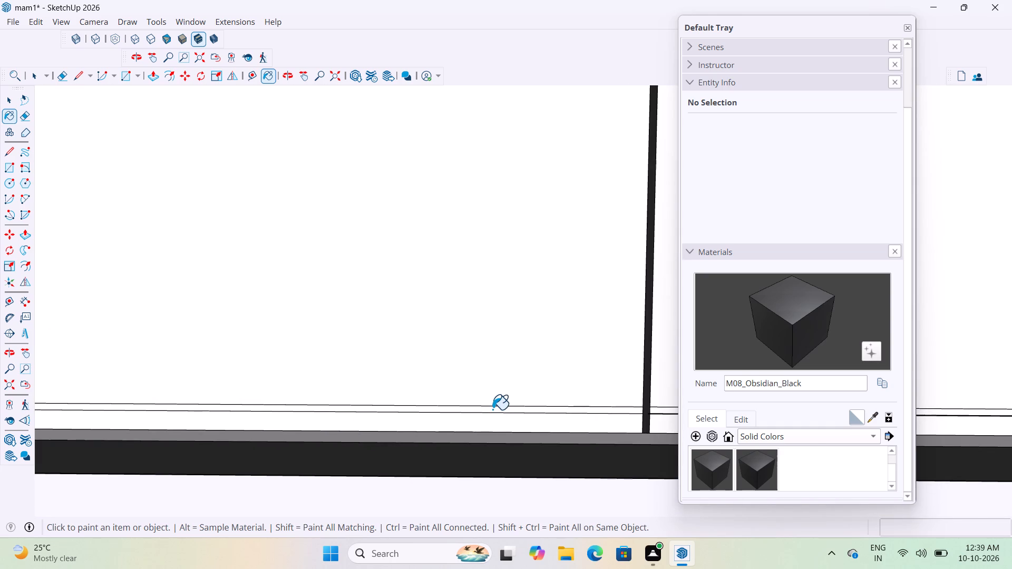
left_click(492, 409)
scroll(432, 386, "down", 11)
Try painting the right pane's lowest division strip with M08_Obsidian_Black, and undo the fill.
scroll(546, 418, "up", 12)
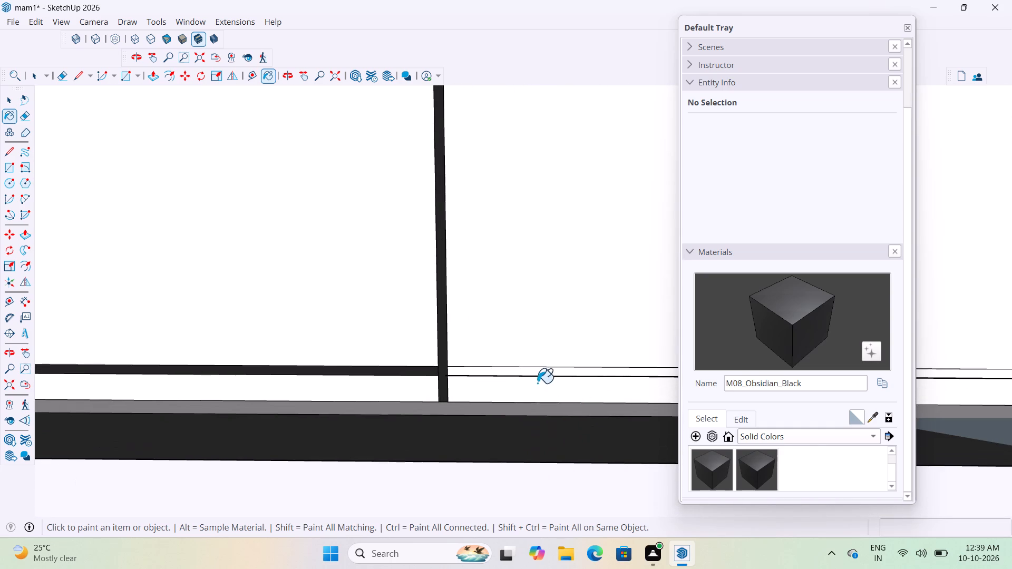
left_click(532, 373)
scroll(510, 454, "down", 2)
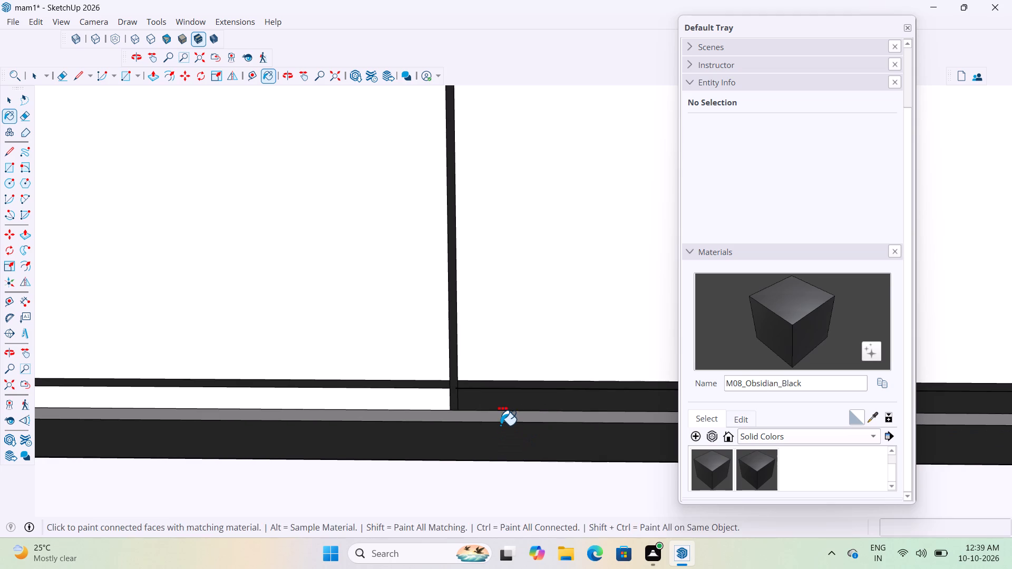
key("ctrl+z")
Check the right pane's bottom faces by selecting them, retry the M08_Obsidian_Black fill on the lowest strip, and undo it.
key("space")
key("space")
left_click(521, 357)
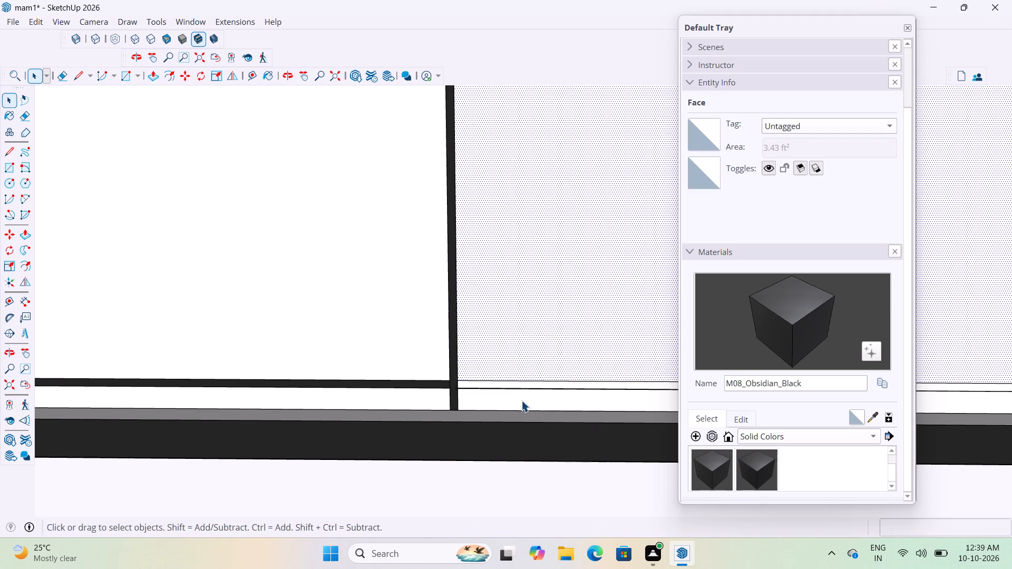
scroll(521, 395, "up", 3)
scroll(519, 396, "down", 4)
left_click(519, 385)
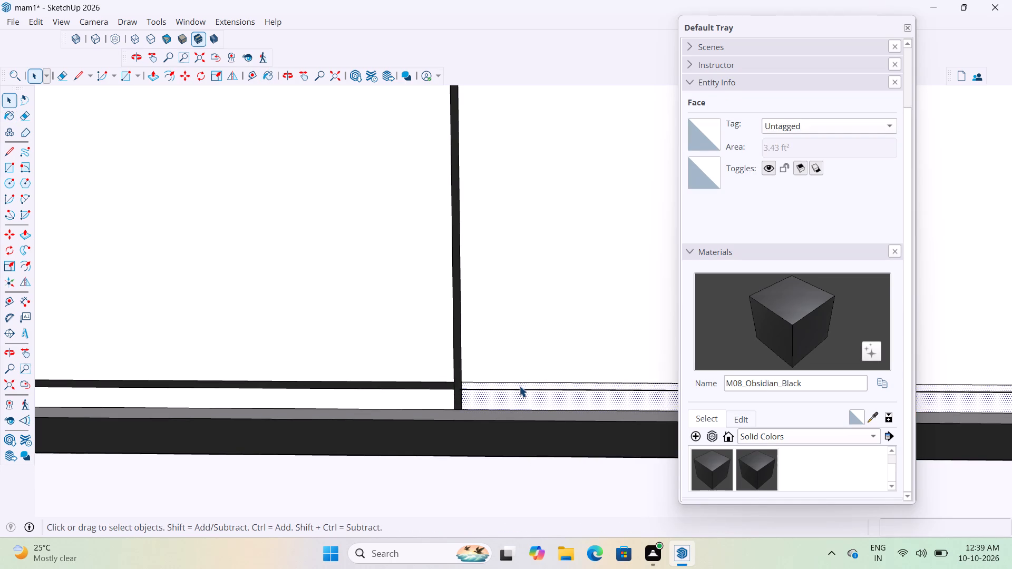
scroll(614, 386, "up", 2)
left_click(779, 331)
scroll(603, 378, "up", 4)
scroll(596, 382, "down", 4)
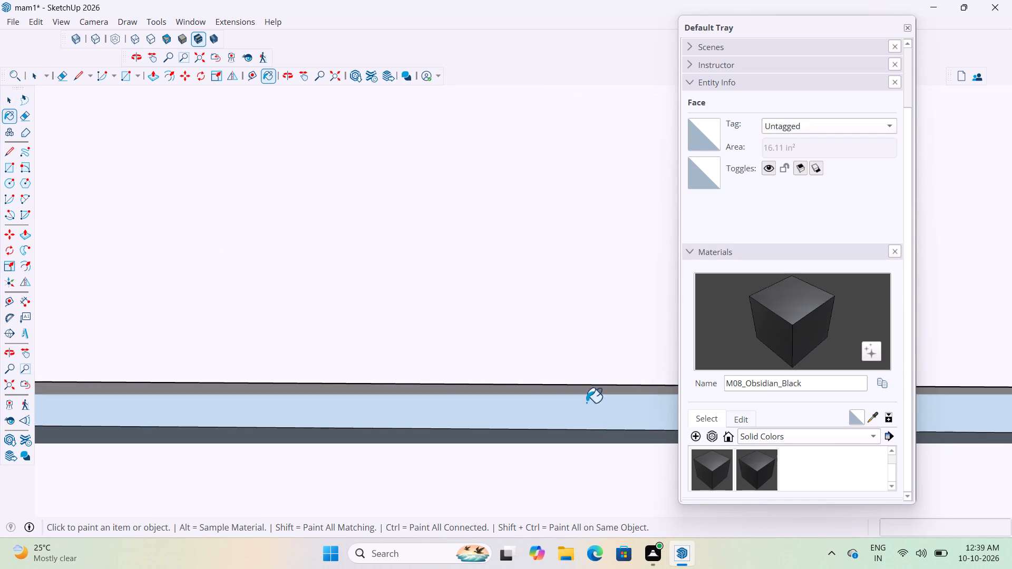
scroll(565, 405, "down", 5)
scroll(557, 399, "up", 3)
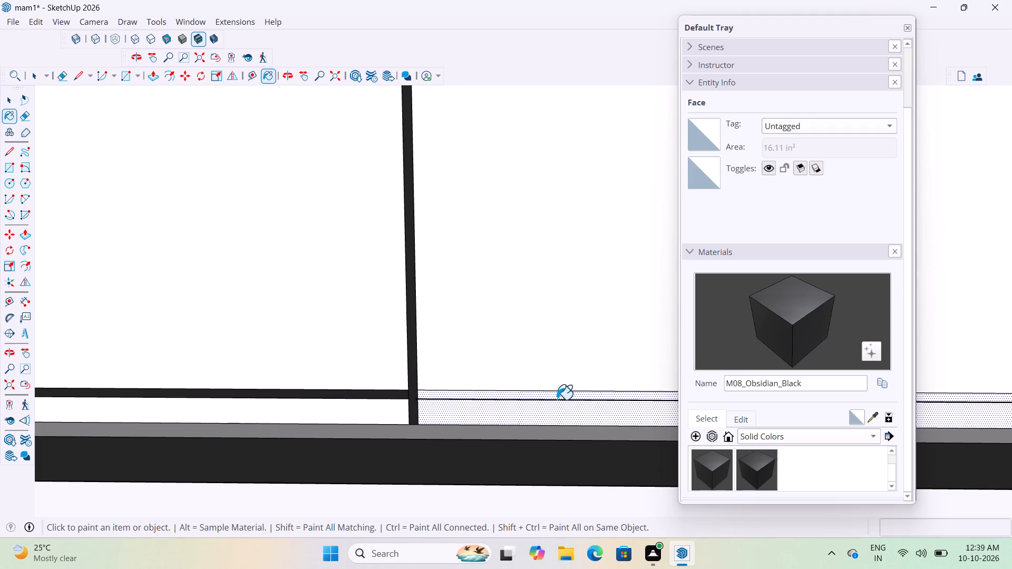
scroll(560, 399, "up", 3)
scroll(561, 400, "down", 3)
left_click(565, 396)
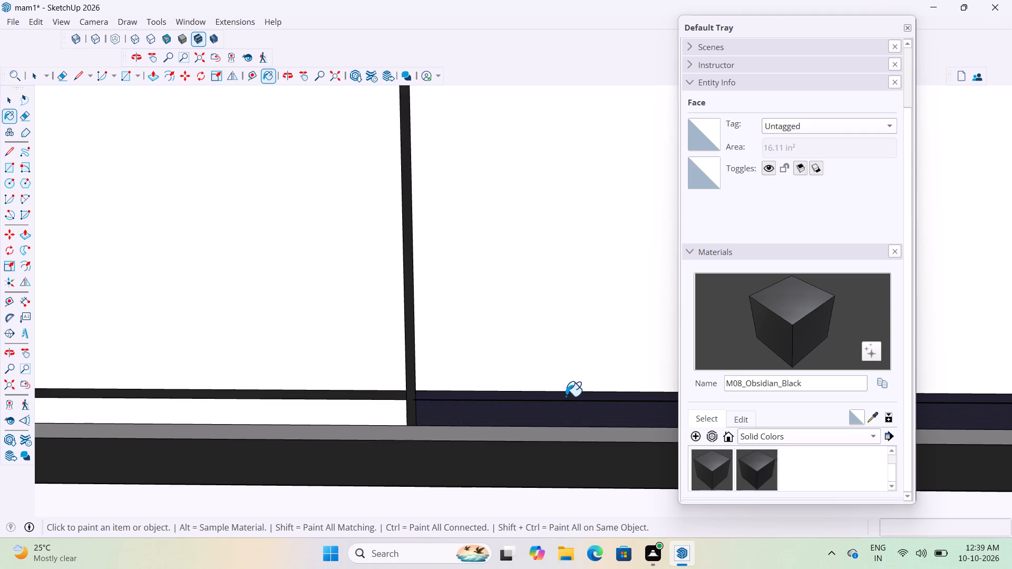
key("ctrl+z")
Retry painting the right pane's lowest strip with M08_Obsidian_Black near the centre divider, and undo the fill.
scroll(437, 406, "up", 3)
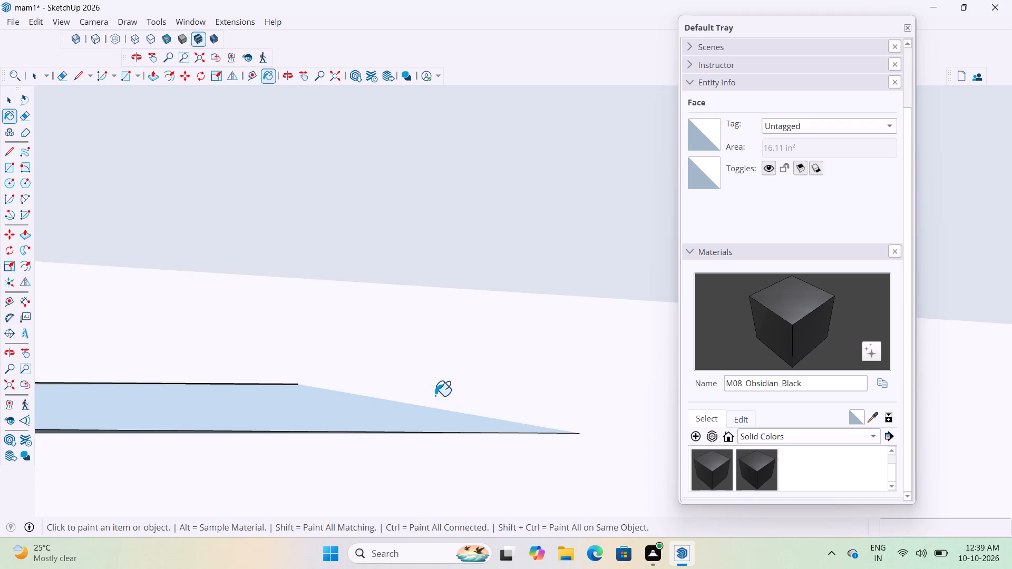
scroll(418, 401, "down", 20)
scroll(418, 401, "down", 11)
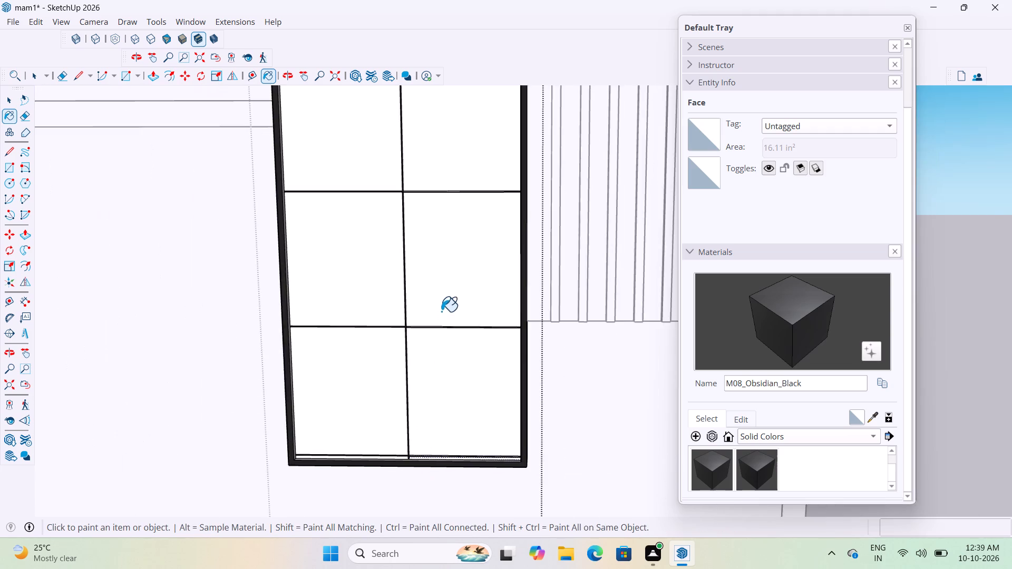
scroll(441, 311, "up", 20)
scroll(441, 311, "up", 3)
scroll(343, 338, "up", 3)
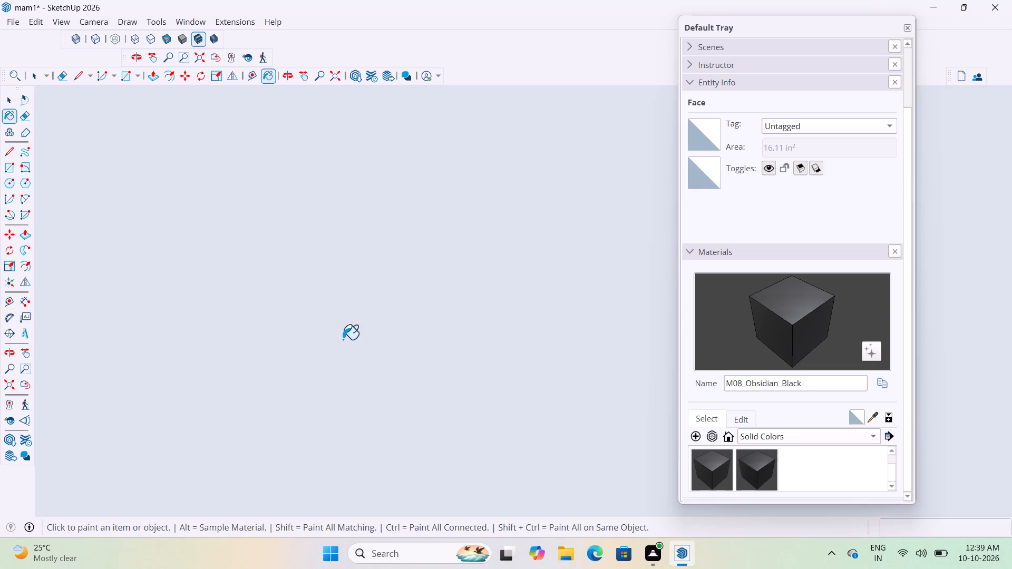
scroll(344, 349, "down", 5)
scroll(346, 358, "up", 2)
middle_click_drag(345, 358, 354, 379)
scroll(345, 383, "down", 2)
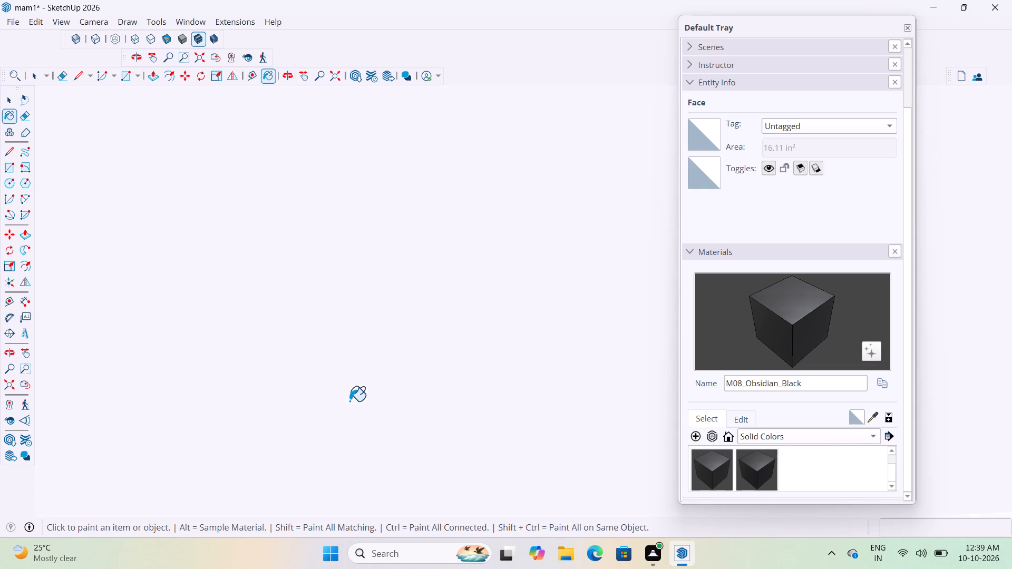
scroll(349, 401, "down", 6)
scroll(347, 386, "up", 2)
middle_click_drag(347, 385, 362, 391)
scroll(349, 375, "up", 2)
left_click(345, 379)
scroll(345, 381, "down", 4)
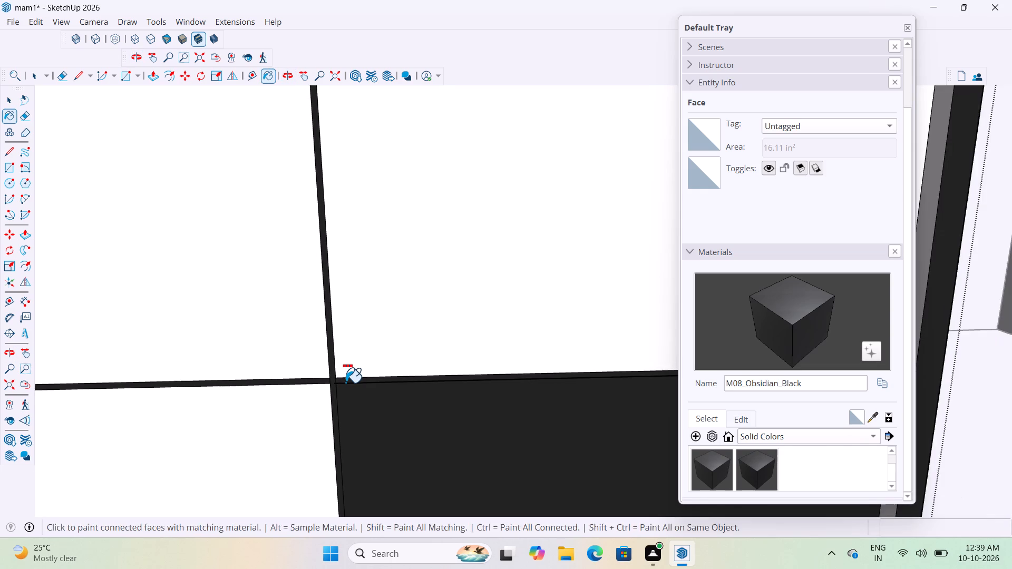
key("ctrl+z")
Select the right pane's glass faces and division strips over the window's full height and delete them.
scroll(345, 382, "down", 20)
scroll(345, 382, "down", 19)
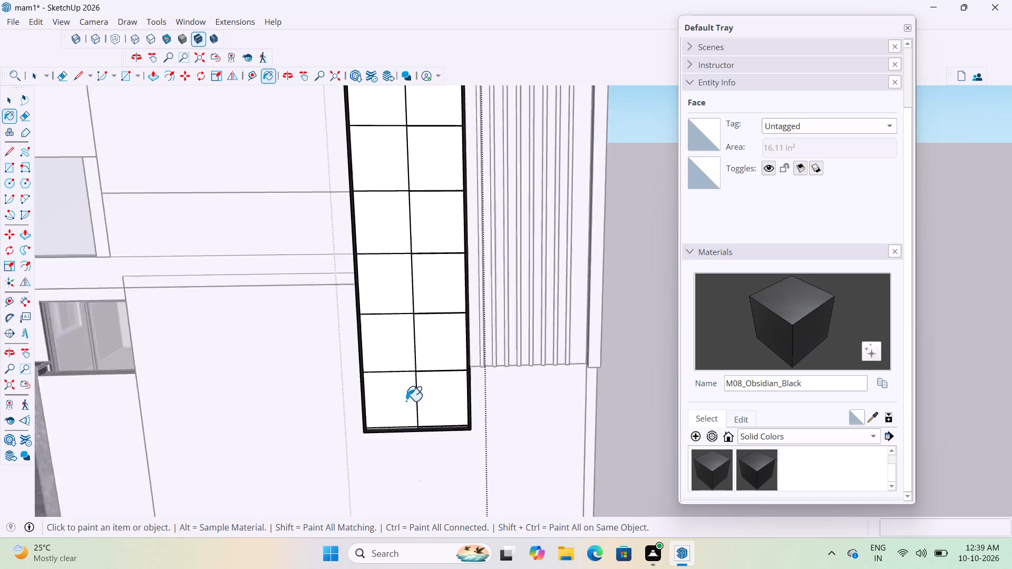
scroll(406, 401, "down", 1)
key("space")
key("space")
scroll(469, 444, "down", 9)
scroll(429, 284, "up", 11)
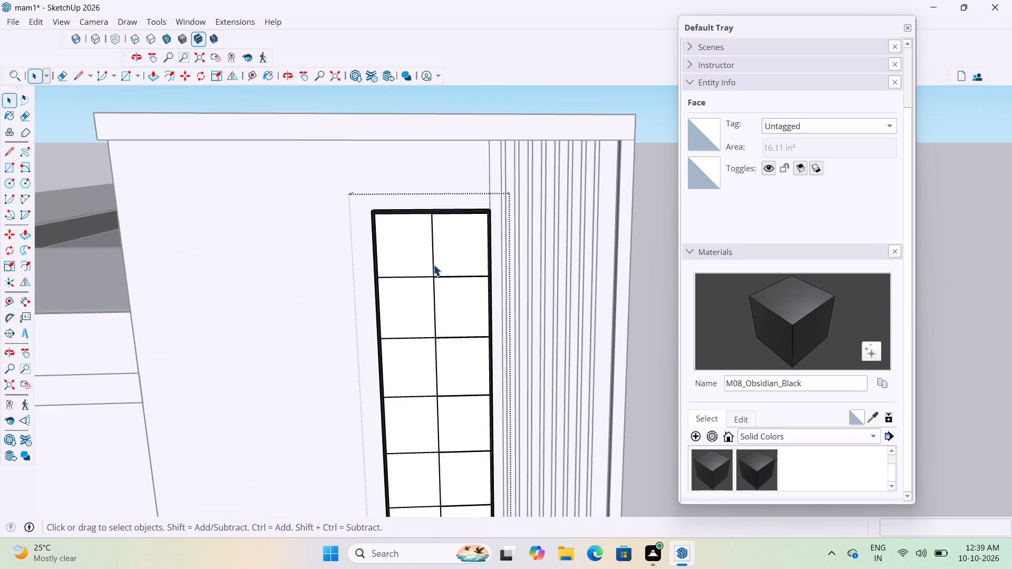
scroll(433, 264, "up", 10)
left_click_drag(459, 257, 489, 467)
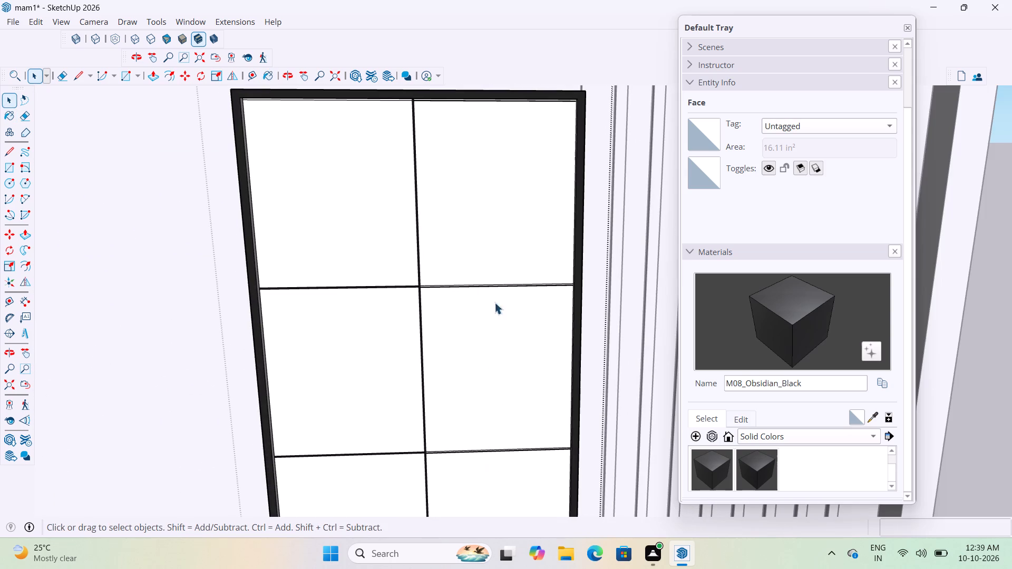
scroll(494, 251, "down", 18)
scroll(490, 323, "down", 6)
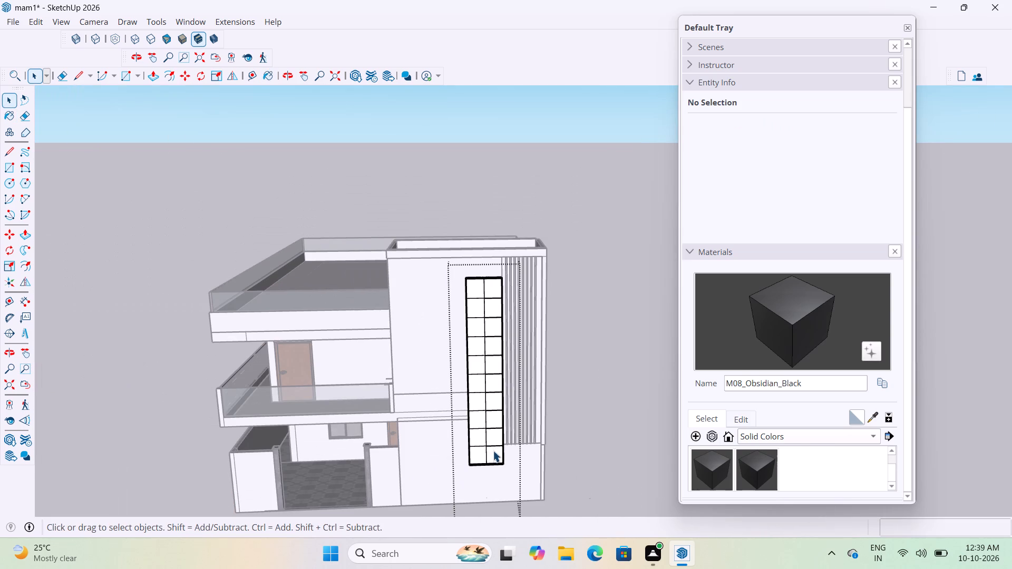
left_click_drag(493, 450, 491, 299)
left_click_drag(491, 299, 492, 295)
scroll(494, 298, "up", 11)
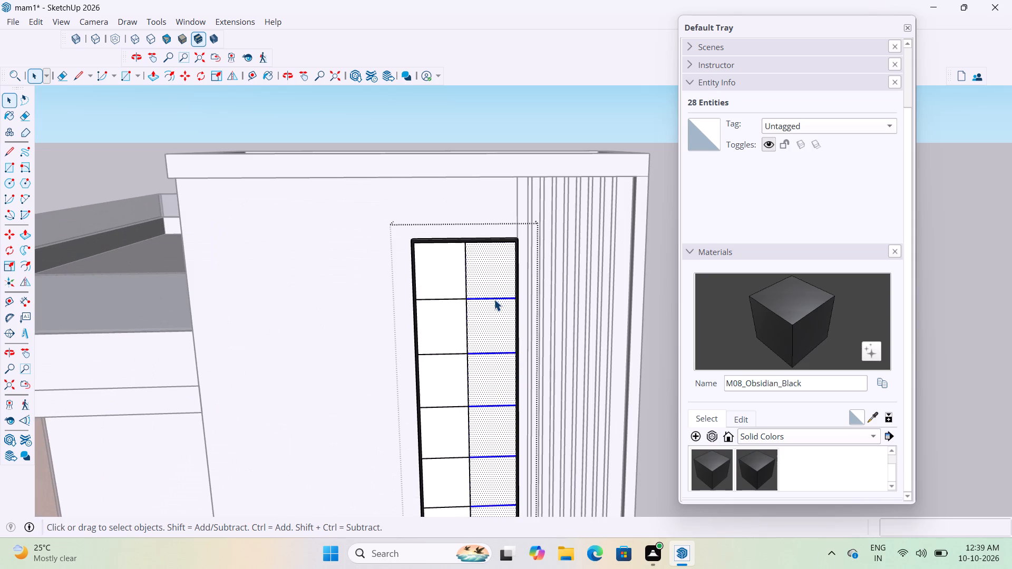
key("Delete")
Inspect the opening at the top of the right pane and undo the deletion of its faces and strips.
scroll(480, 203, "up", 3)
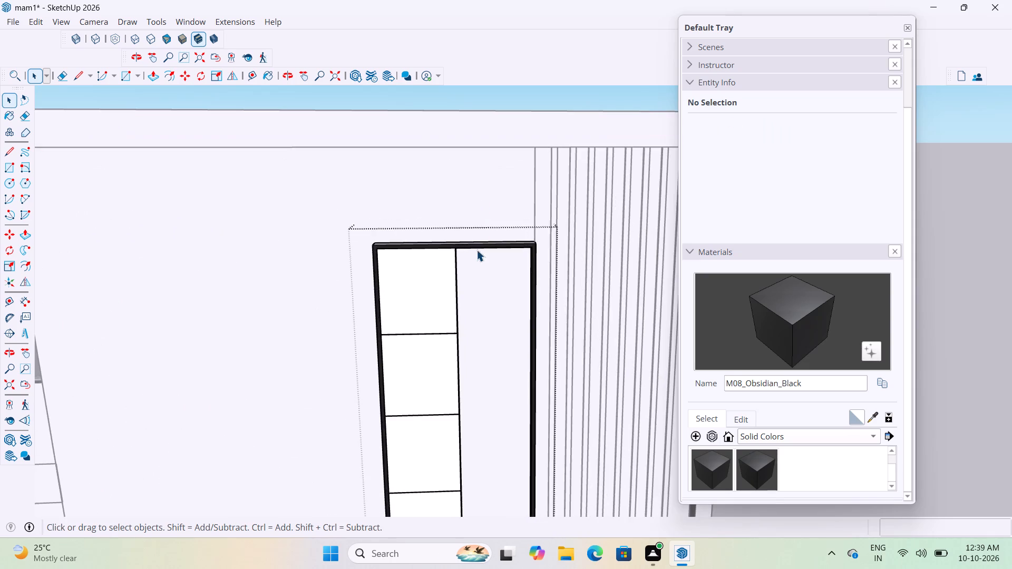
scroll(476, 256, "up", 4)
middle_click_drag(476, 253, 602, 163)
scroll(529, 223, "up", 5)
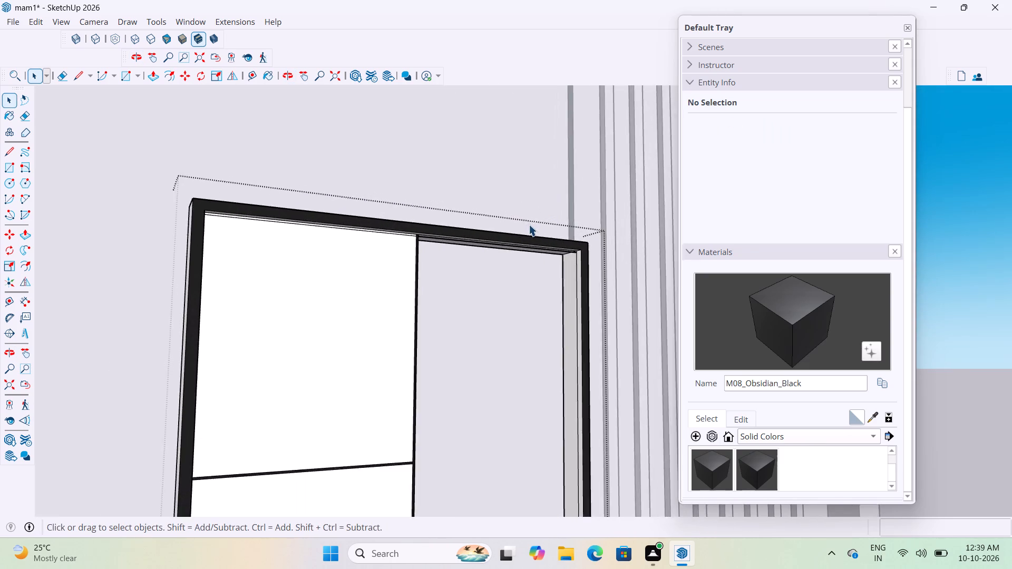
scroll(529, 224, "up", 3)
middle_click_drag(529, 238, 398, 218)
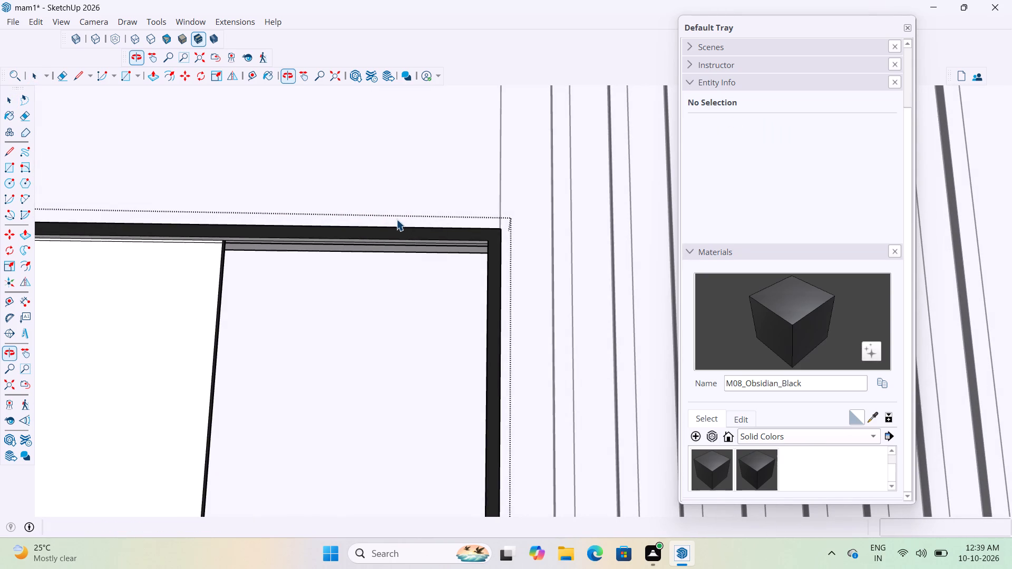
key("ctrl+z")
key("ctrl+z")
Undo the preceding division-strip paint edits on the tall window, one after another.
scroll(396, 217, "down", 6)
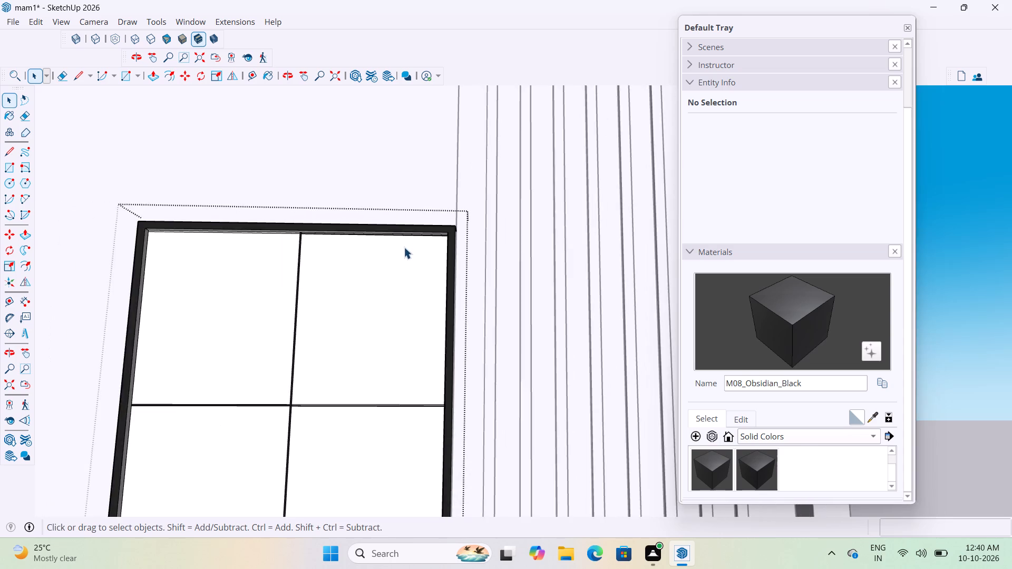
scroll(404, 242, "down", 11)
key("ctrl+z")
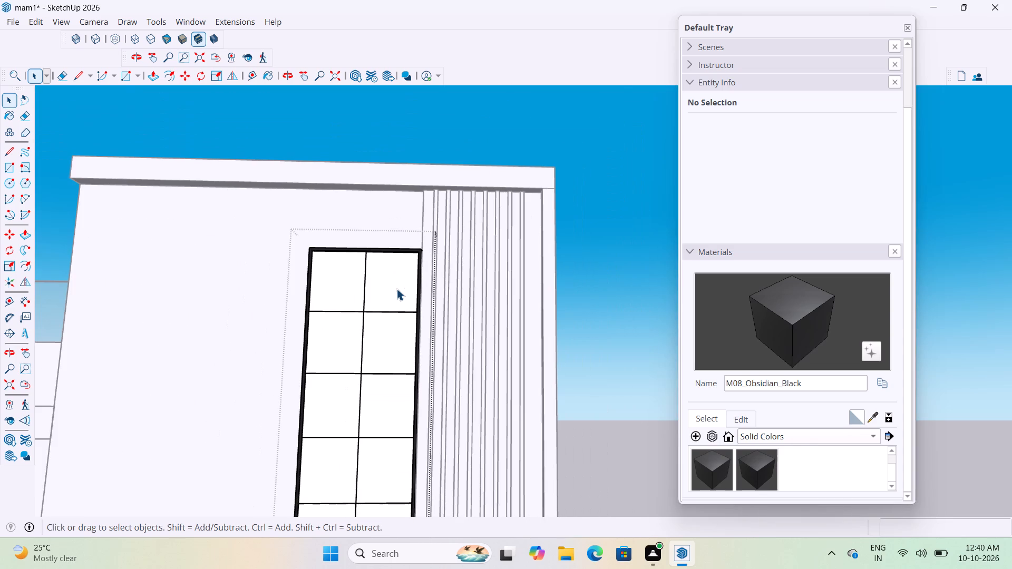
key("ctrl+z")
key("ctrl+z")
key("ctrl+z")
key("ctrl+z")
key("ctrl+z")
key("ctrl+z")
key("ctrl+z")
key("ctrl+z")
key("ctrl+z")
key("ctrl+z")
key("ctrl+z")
Continue undoing the tall window's earlier edits until the right pane's division lines are removed.
key("ctrl+z")
key("ctrl+z")
key("ctrl+z")
type("zz")
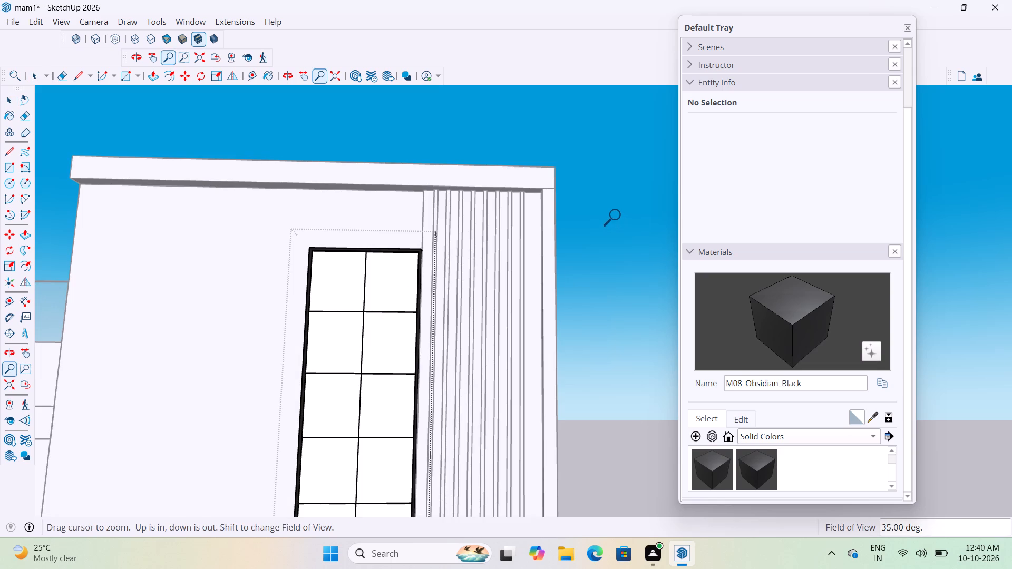
key("ctrl+z")
key("ctrl+z")
key("ctrl+z")
key("ctrl+z")
key("ctrl+z")
key("ctrl+z")
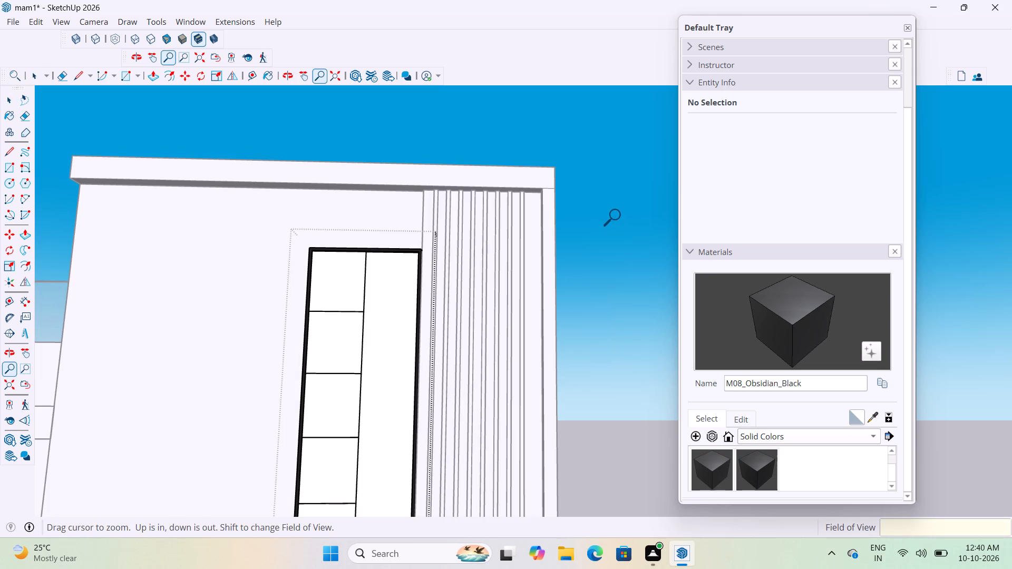
key("space")
left_click(607, 245)
Inside the window group, copy the right pane's top edge 0.2" downward to outline the first division strip.
scroll(339, 239, "up", 9)
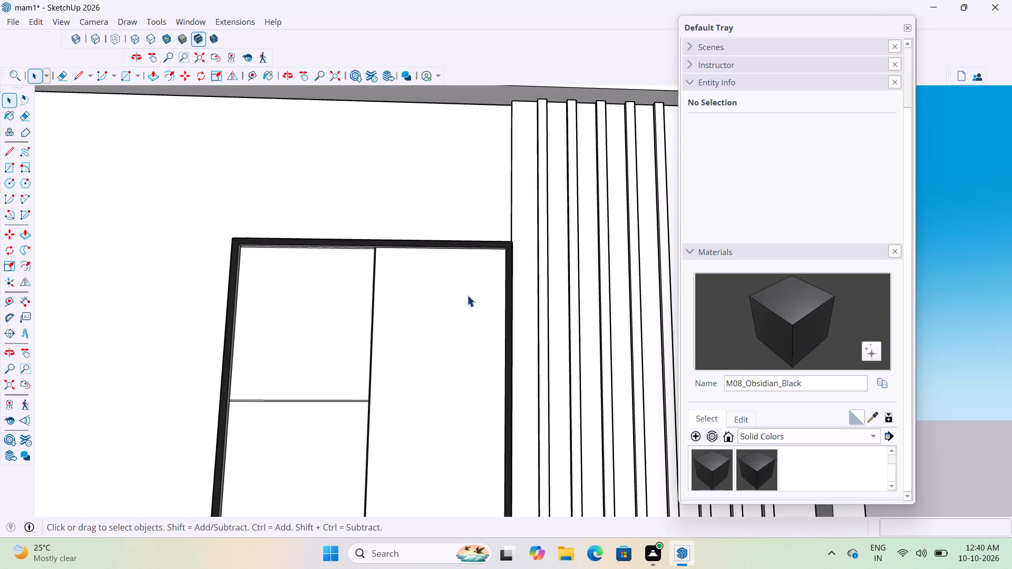
middle_click_drag(468, 277, 473, 247)
scroll(444, 248, "up", 15)
middle_click_drag(350, 228, 394, 223)
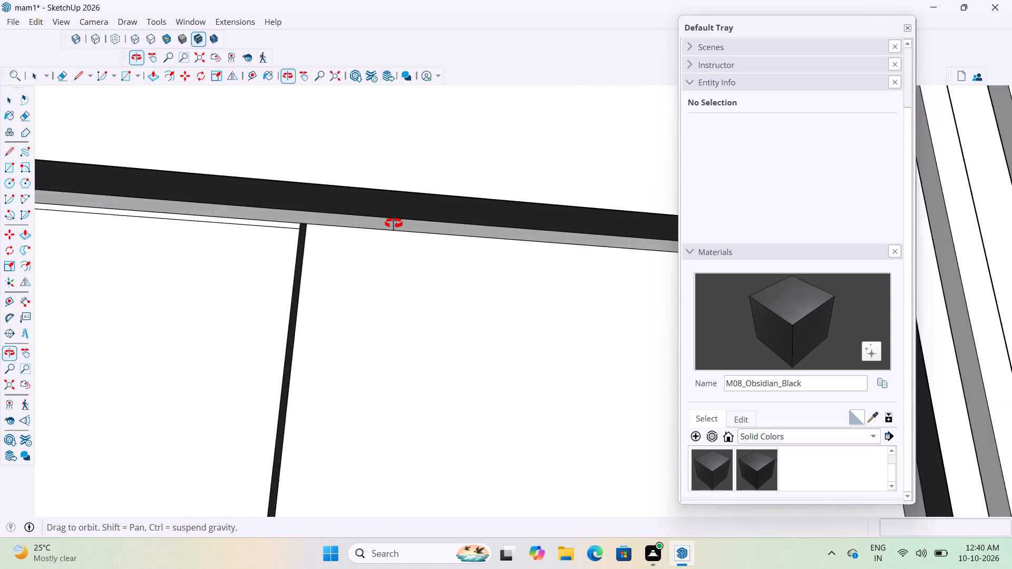
middle_click_drag(394, 223, 347, 202)
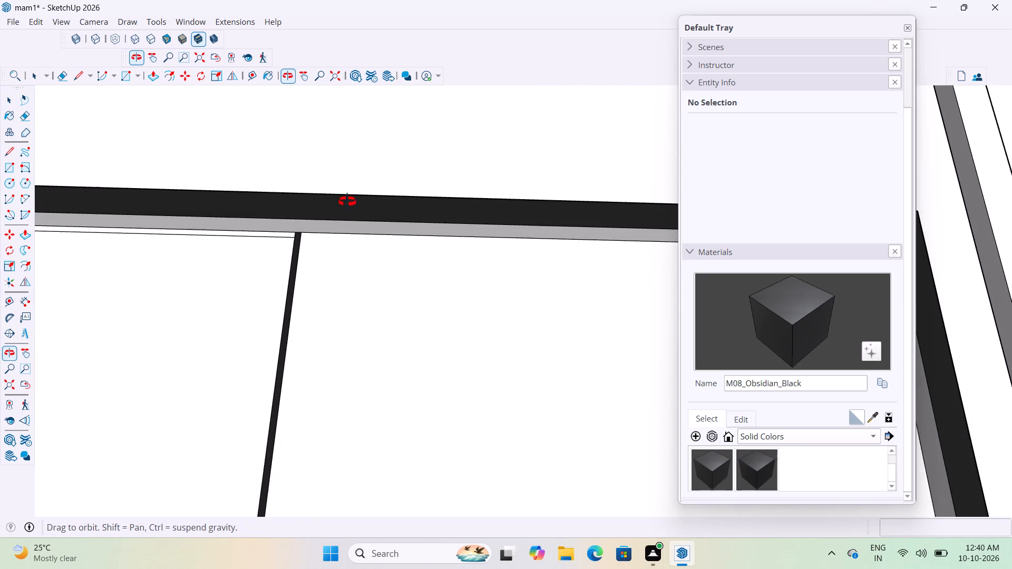
middle_click_drag(347, 202, 347, 201)
left_click(332, 231)
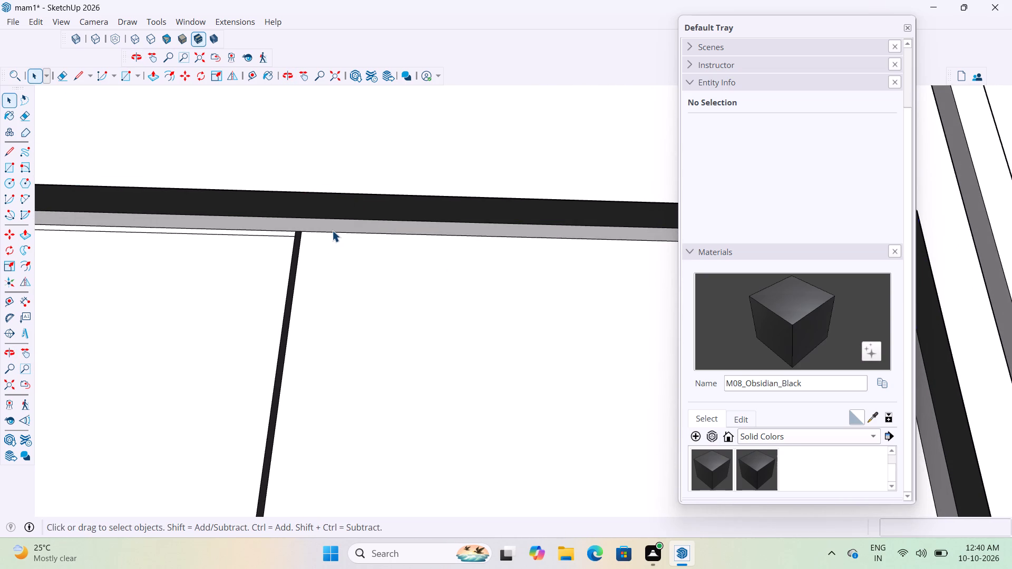
double_click(332, 234)
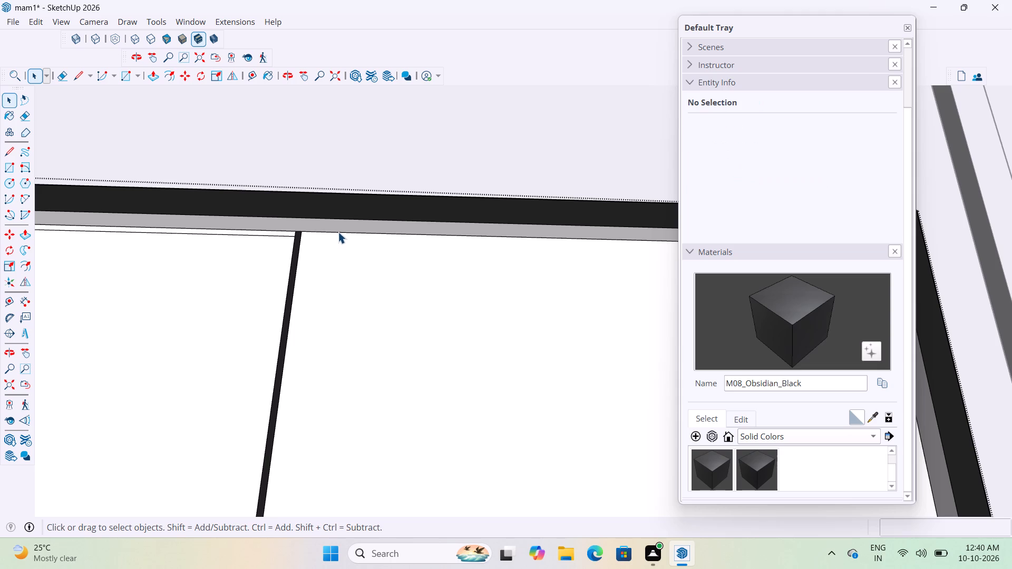
left_click(338, 231)
scroll(338, 233, "down", 8)
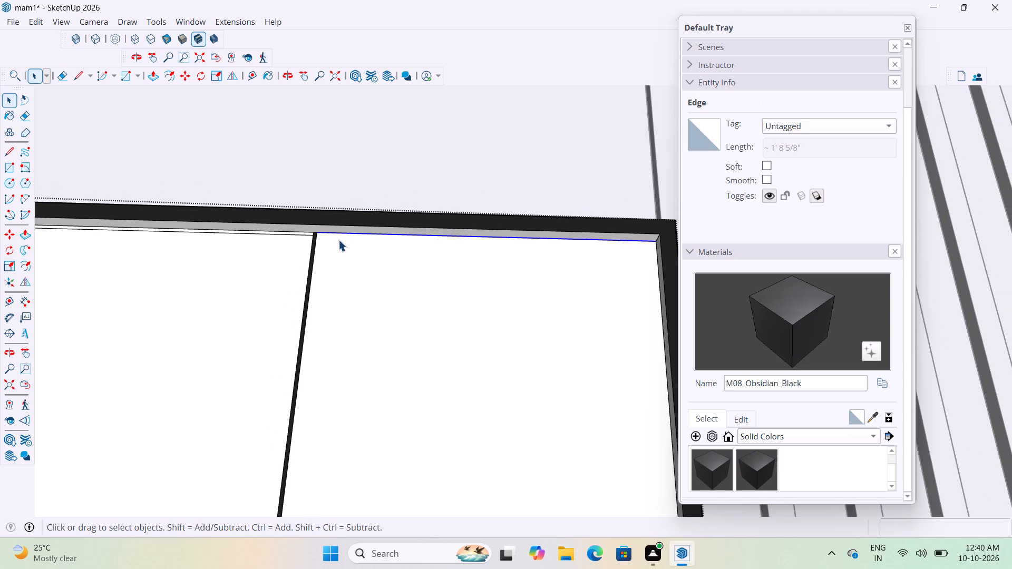
key("m")
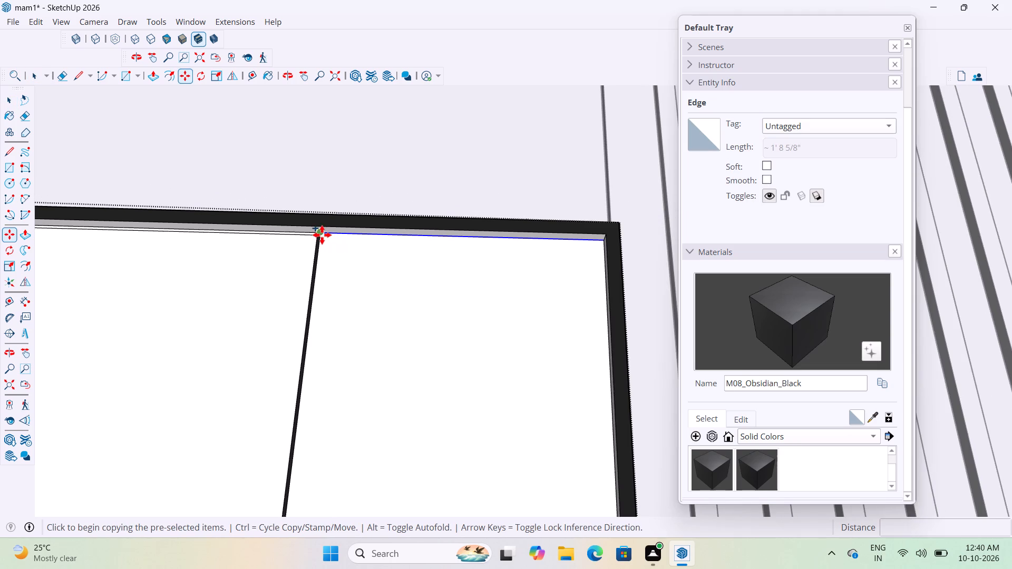
left_click(322, 234)
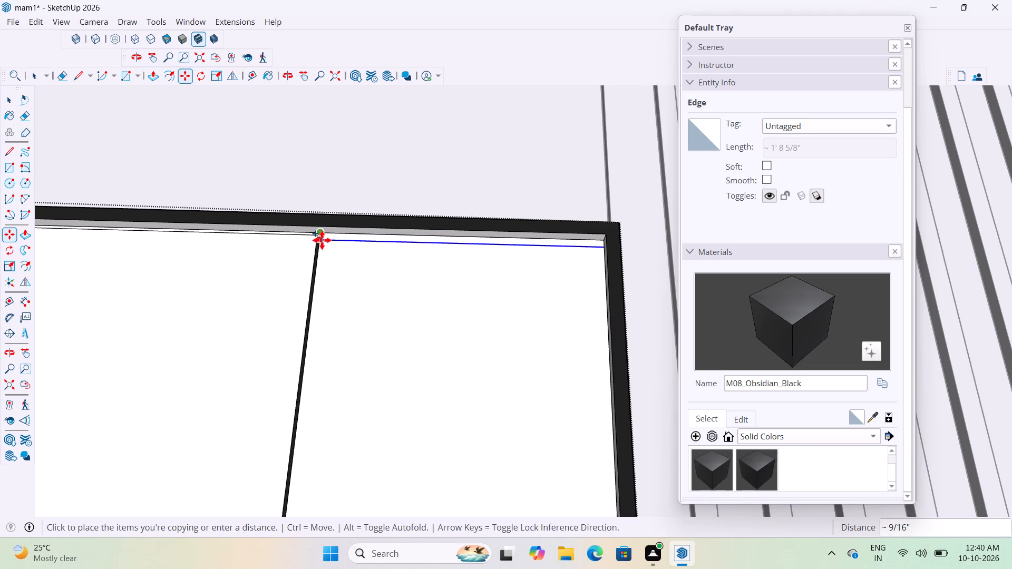
scroll(322, 240, "up", 5)
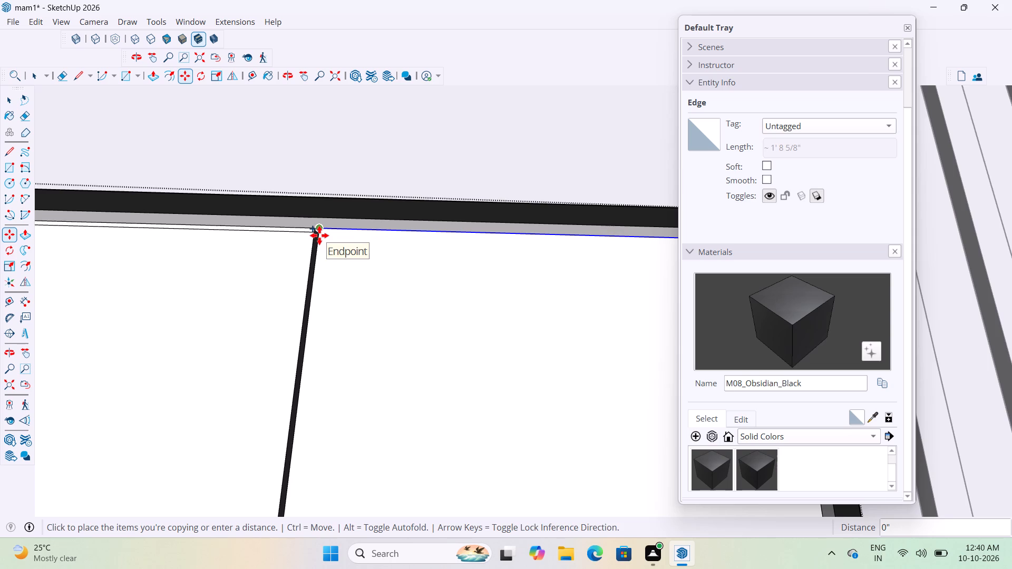
scroll(319, 236, "up", 6)
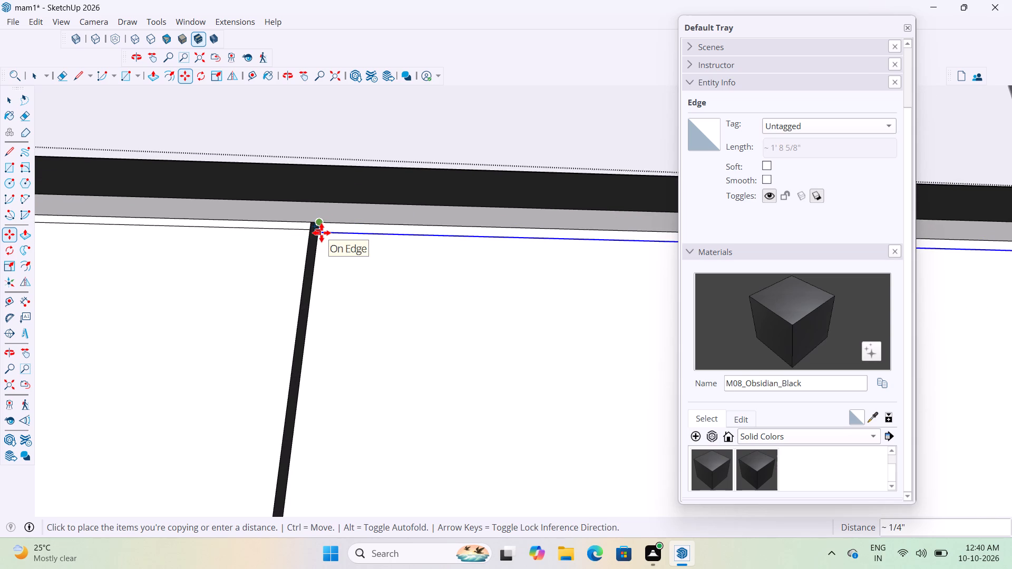
type("0.2\"")
key("Return")
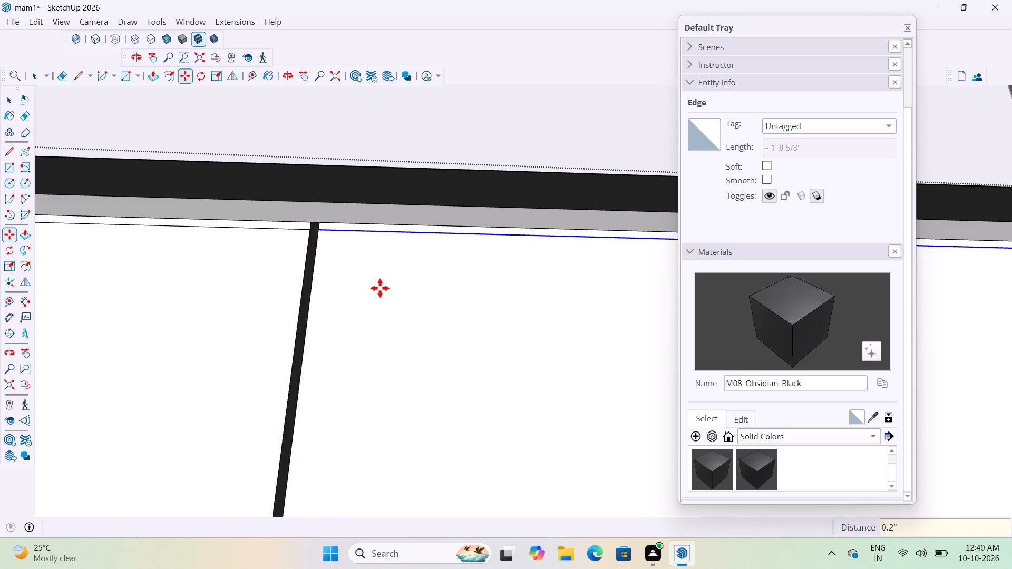
scroll(360, 261, "down", 8)
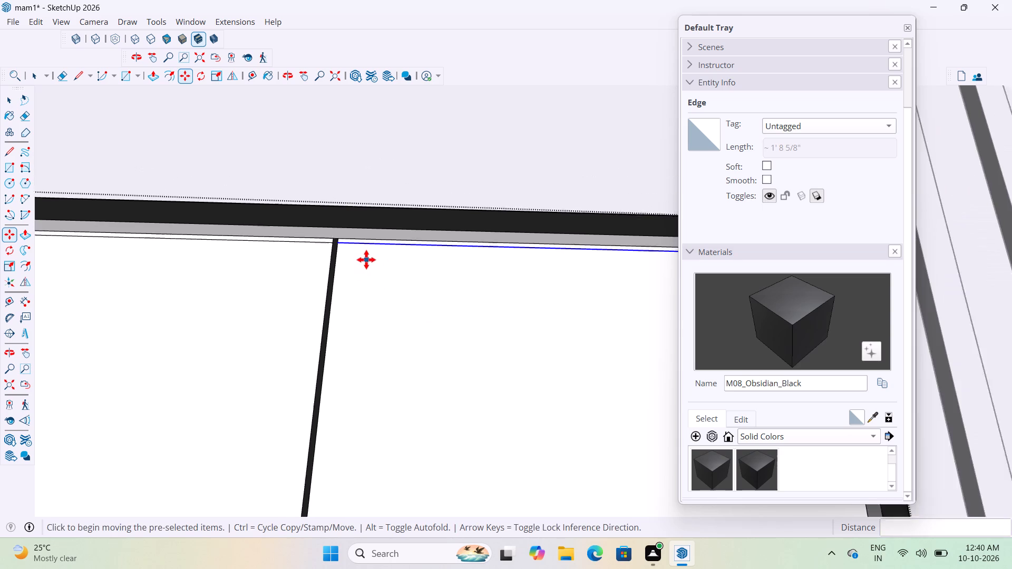
scroll(366, 260, "down", 6)
key("space")
key("space")
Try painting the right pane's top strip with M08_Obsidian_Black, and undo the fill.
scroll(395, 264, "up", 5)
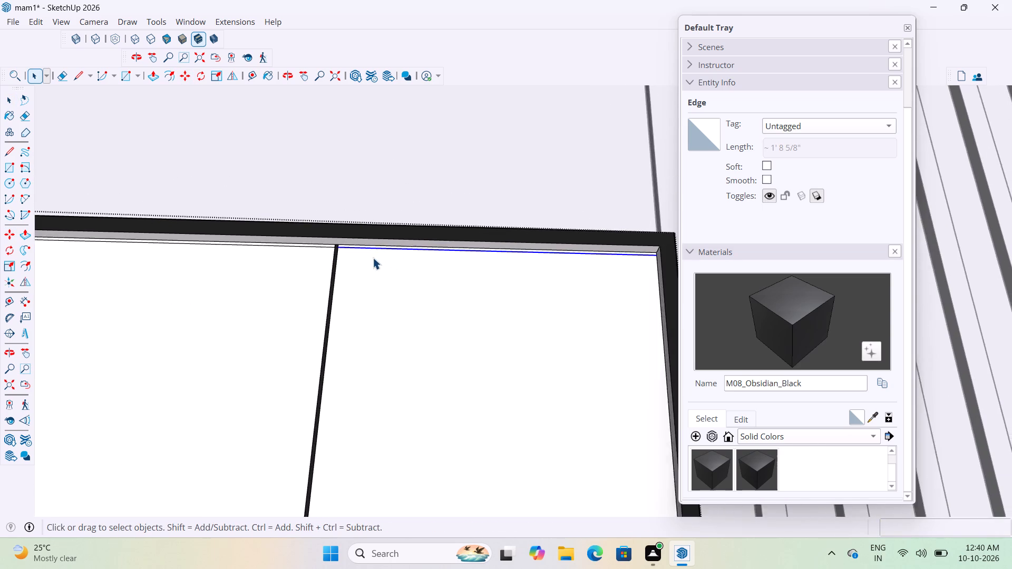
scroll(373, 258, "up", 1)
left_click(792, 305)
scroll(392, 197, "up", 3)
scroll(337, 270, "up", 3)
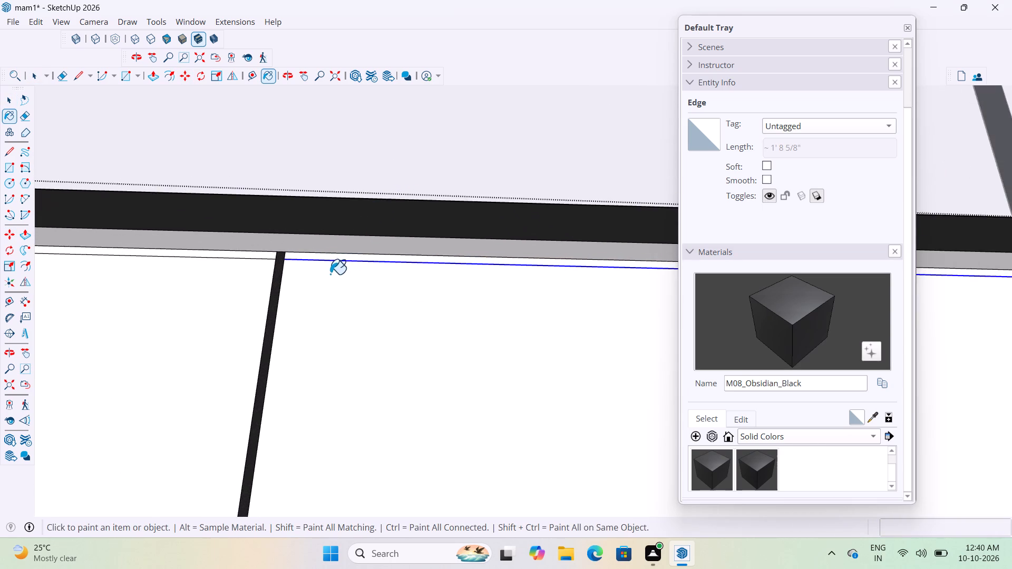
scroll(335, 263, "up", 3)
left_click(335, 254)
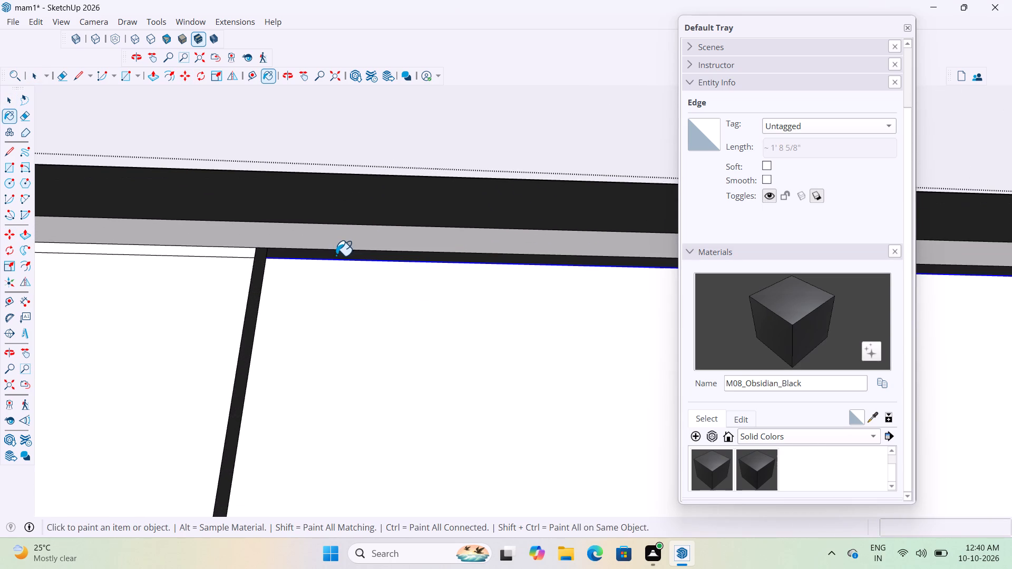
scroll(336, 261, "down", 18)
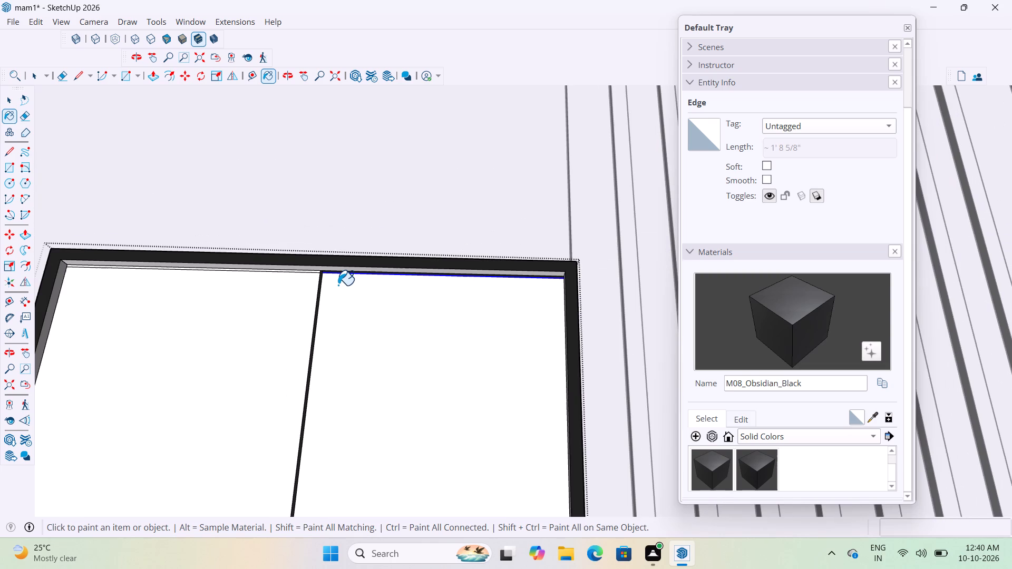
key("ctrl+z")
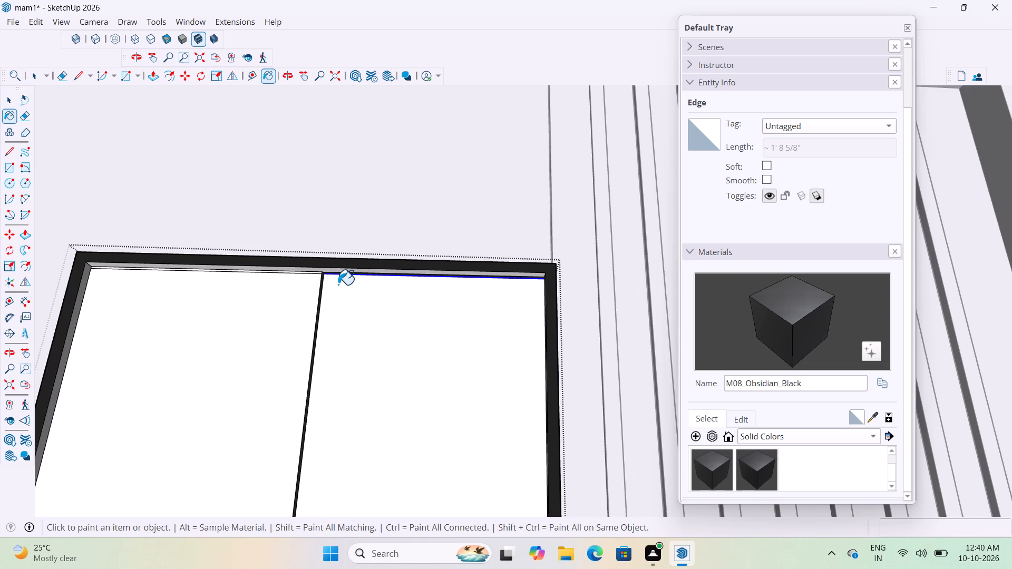
Select both edges of the right pane's top strip, copy them 2' down, and repeat the copy 12 times.
scroll(342, 288, "down", 10)
scroll(363, 288, "up", 8)
key("space")
scroll(366, 281, "up", 7)
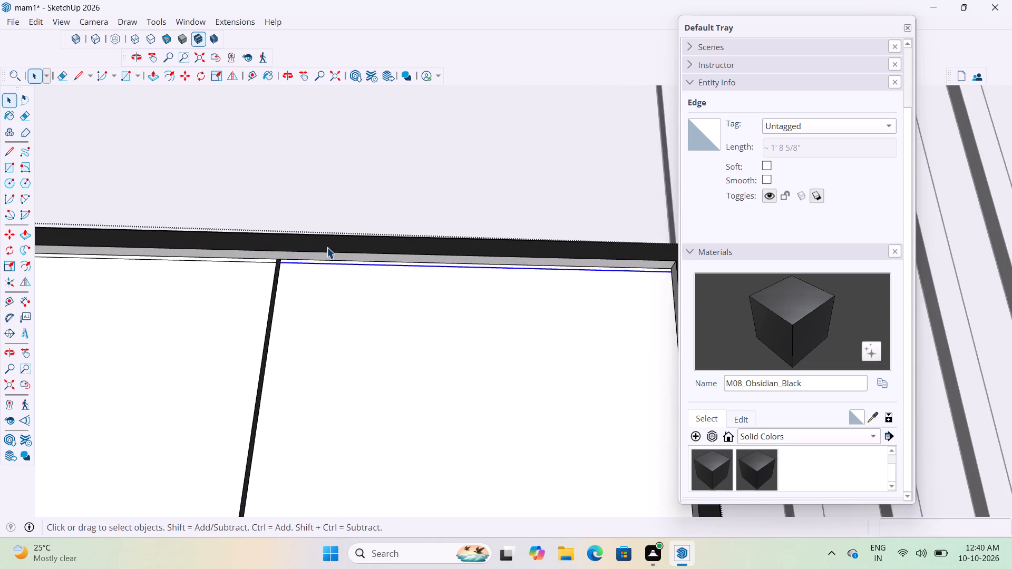
scroll(327, 247, "up", 8)
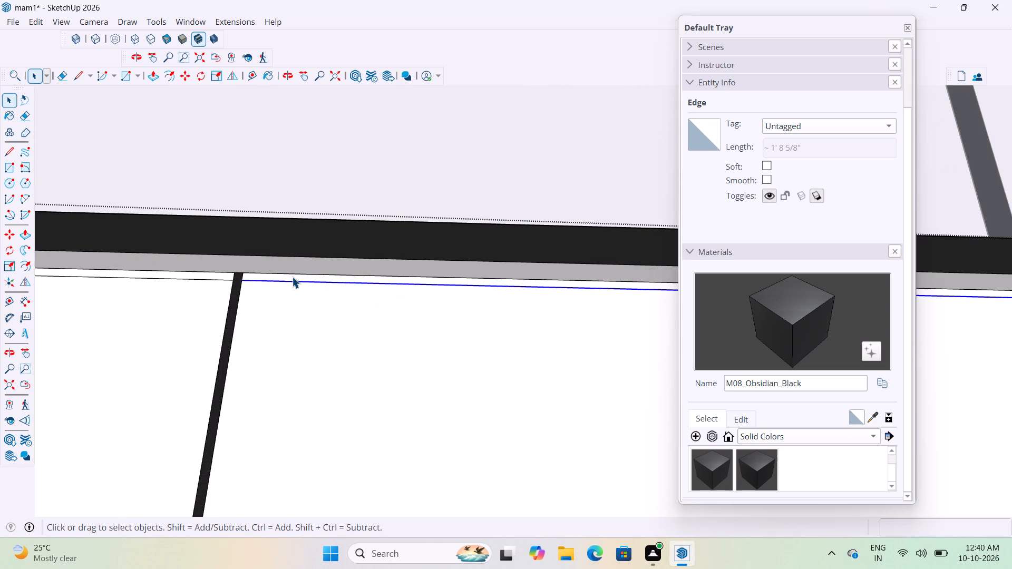
left_click(319, 274, "ctrl")
type("nm")
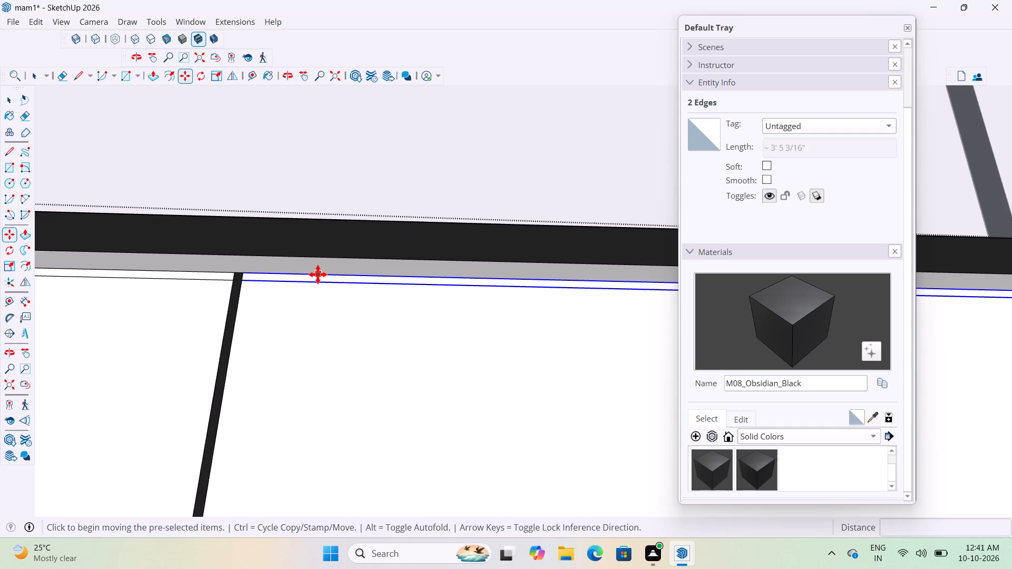
left_click(248, 274)
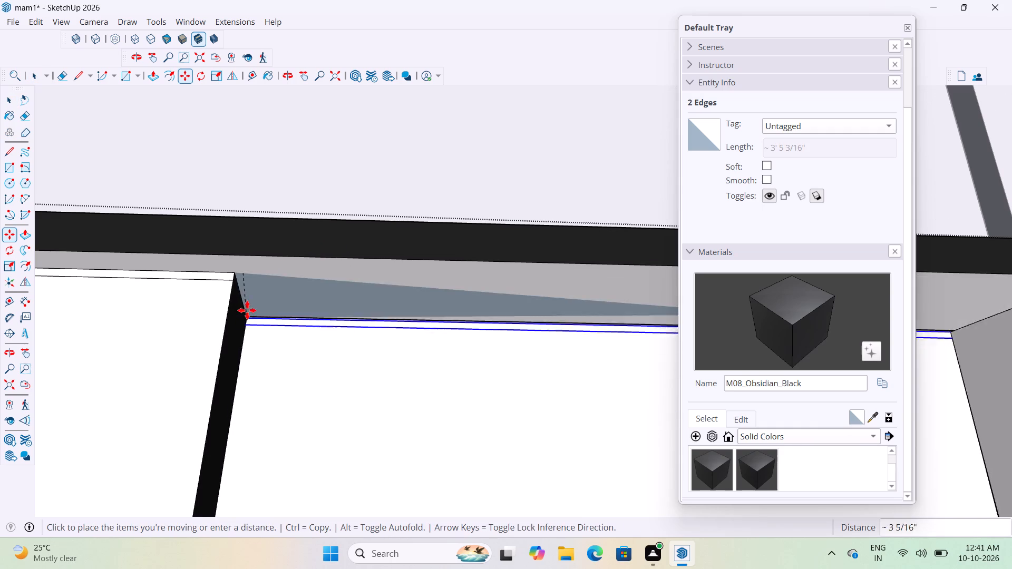
scroll(247, 301, "down", 13)
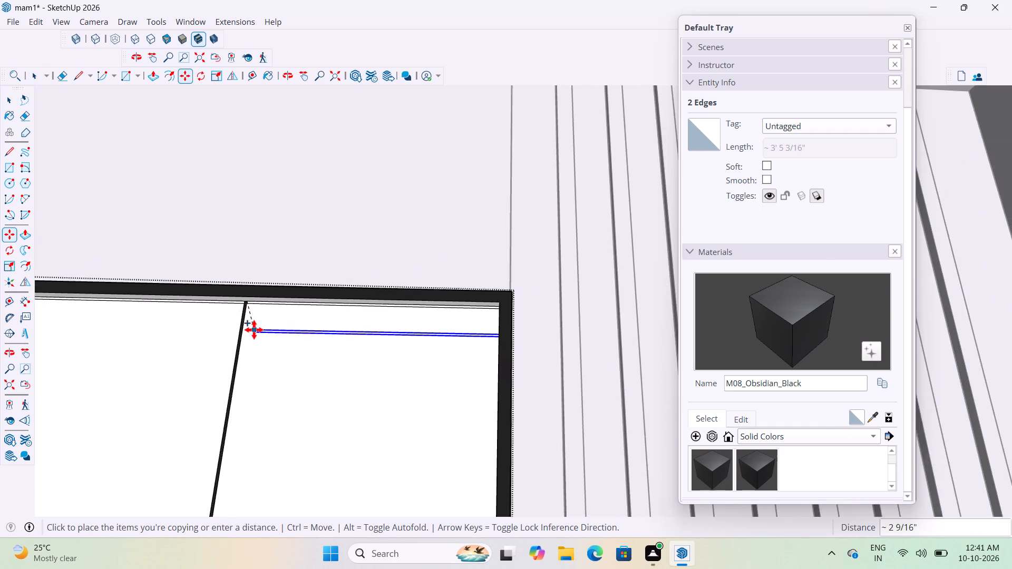
scroll(254, 330, "down", 13)
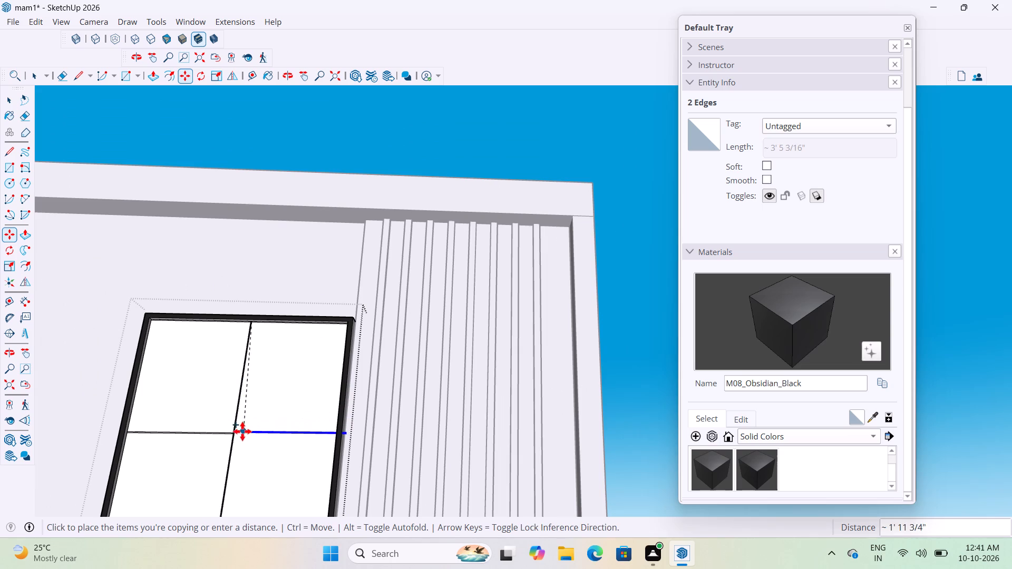
scroll(238, 432, "up", 12)
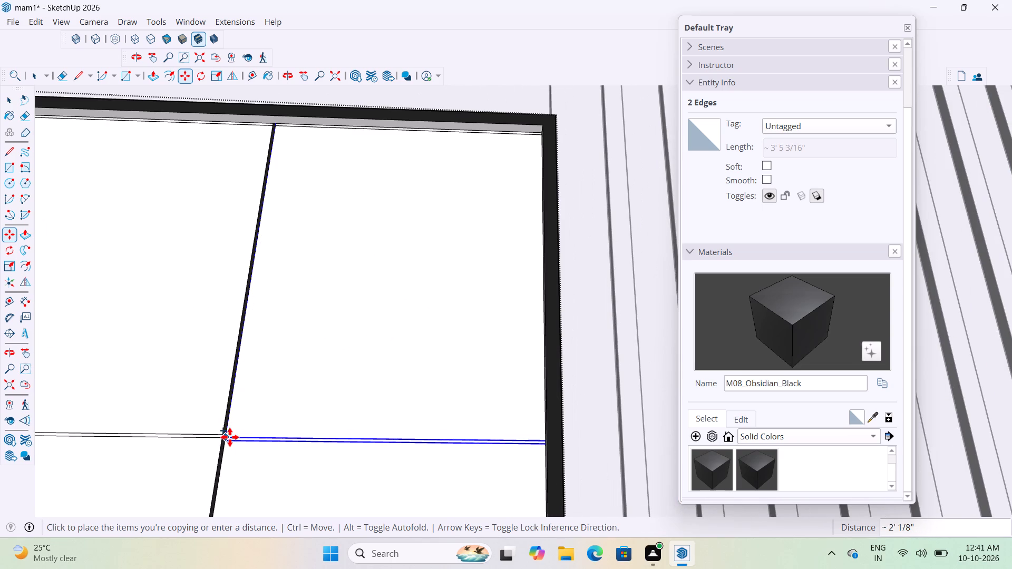
scroll(229, 435, "up", 7)
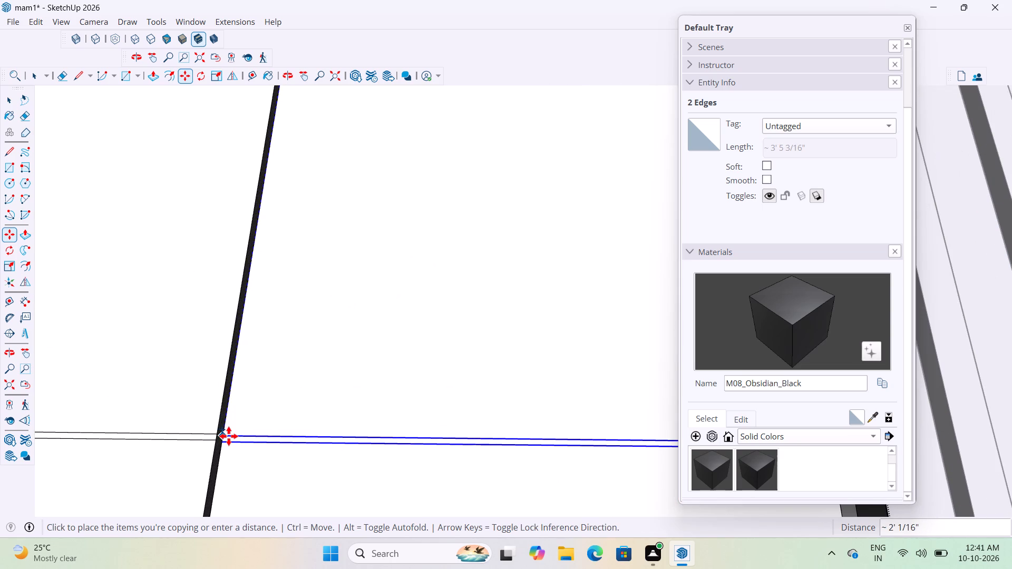
type("2'")
key("Return")
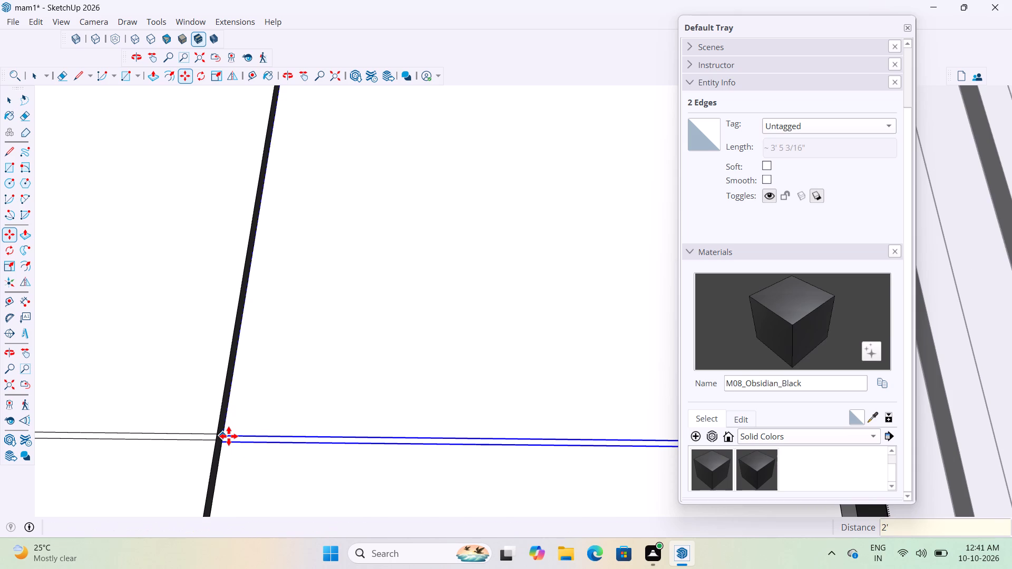
key("asterisk")
type("12")
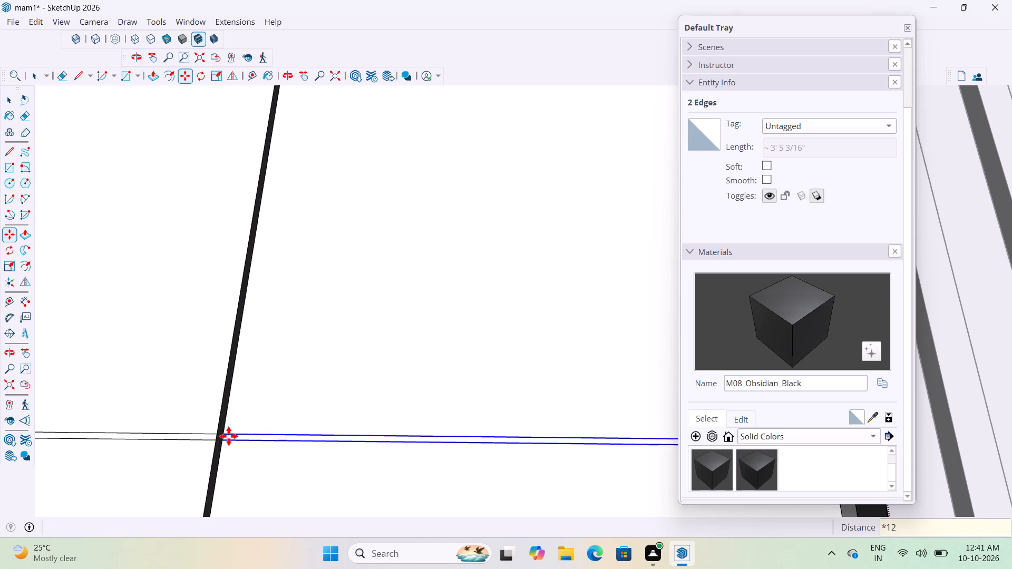
key("Return")
Paint the top strips of the left and right panes with M08_Obsidian_Black.
scroll(245, 411, "down", 13)
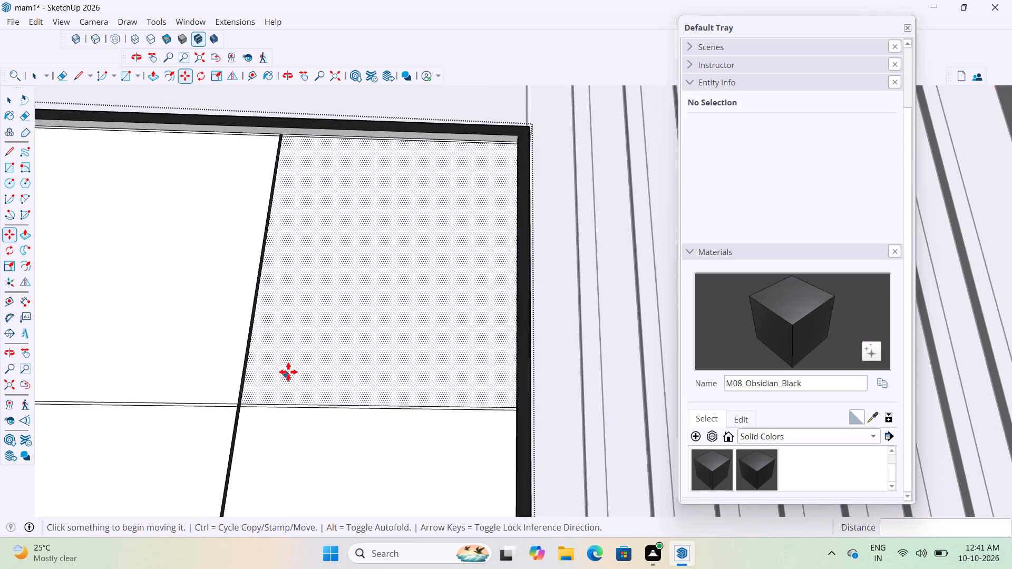
scroll(288, 372, "down", 15)
scroll(299, 376, "up", 9)
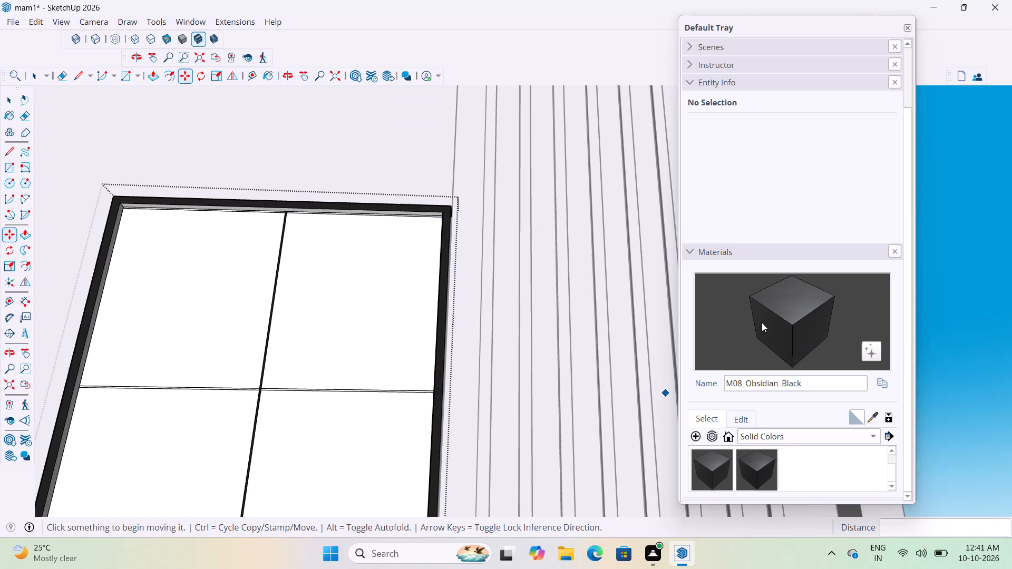
left_click(768, 317)
scroll(309, 204, "up", 17)
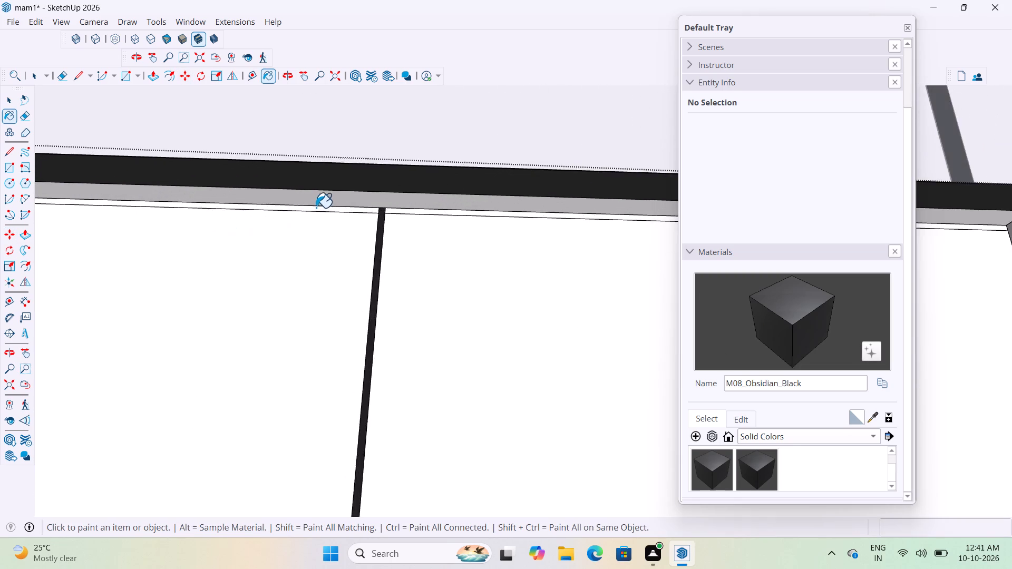
scroll(316, 208, "up", 2)
left_click(326, 209)
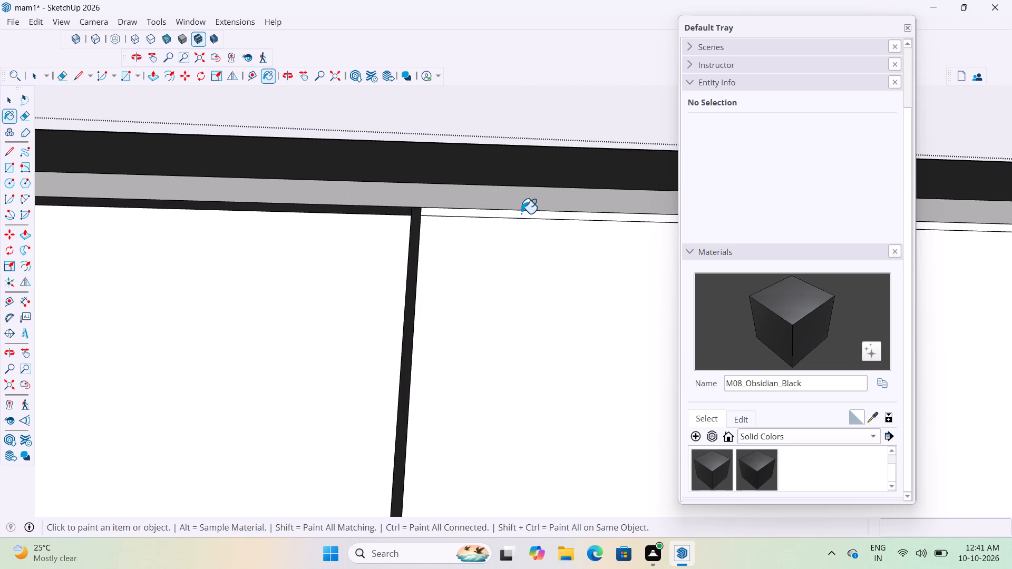
left_click(521, 213)
scroll(521, 213, "down", 16)
scroll(475, 228, "down", 6)
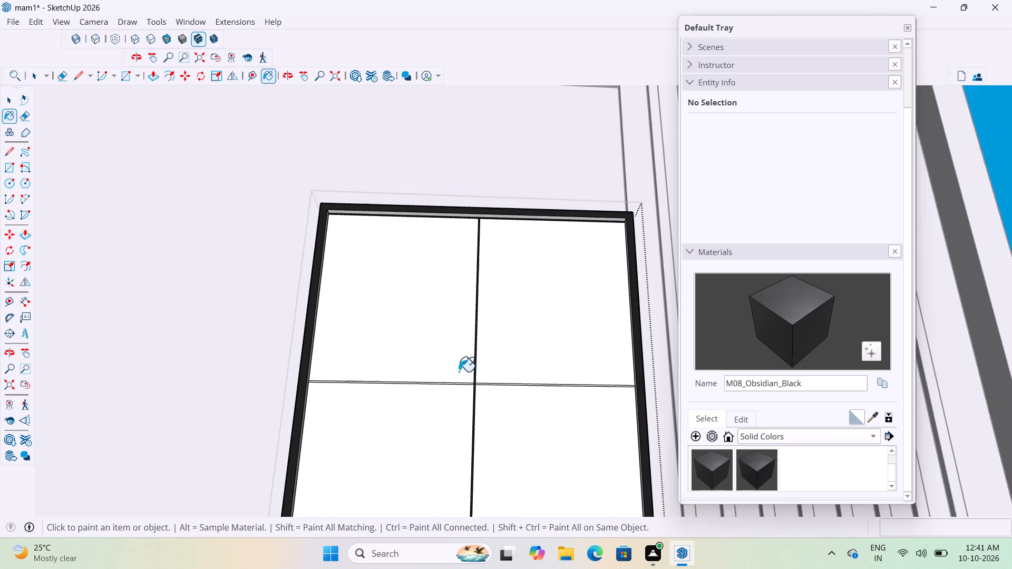
Paint the left and right halves of the first two division strips below the window's top strip with M08_Obsidian_Black.
scroll(456, 397, "up", 17)
left_click(453, 367)
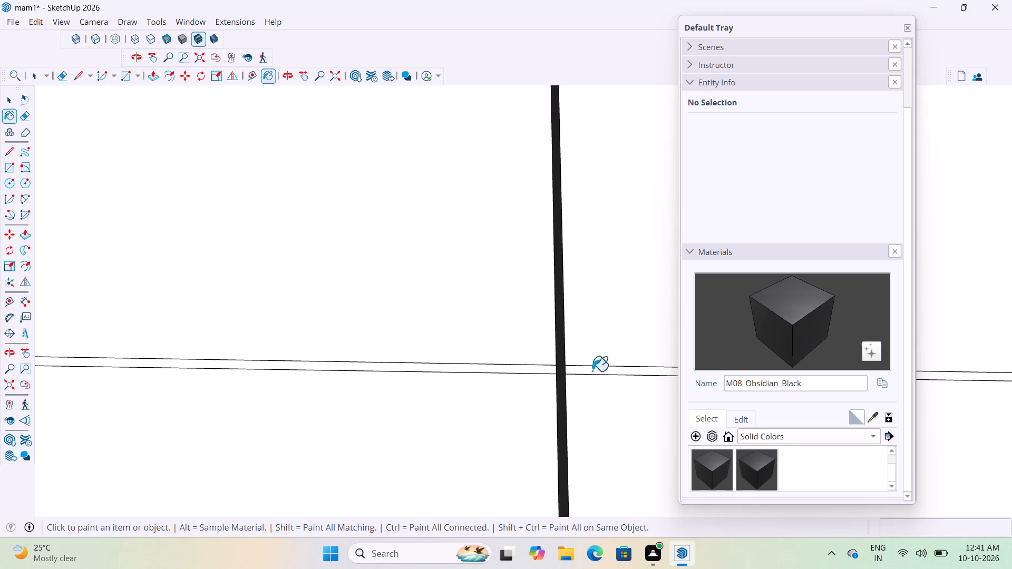
left_click(587, 369)
scroll(537, 256, "down", 20)
scroll(537, 256, "down", 6)
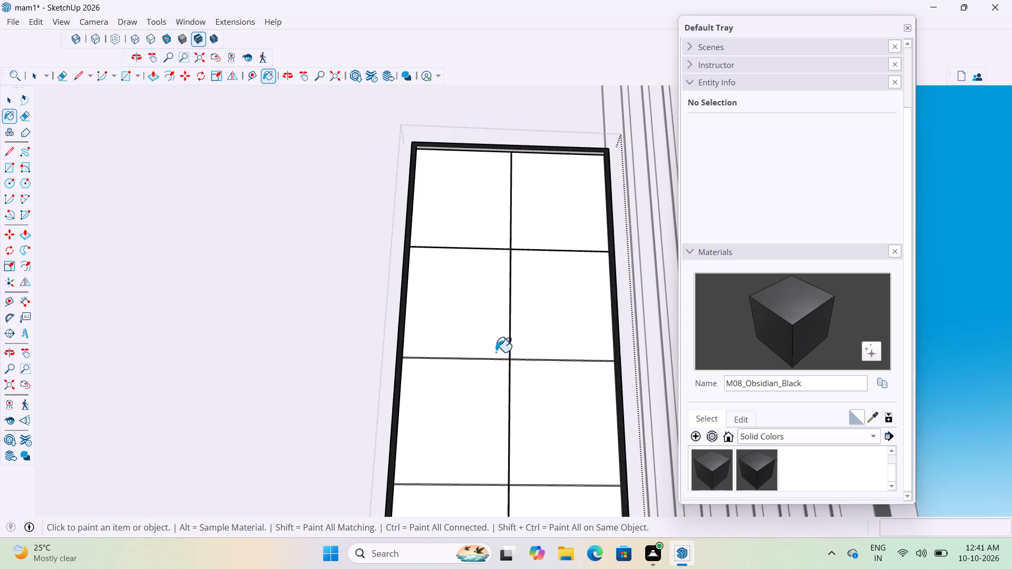
scroll(496, 361, "up", 20)
scroll(496, 361, "up", 2)
left_click(494, 342)
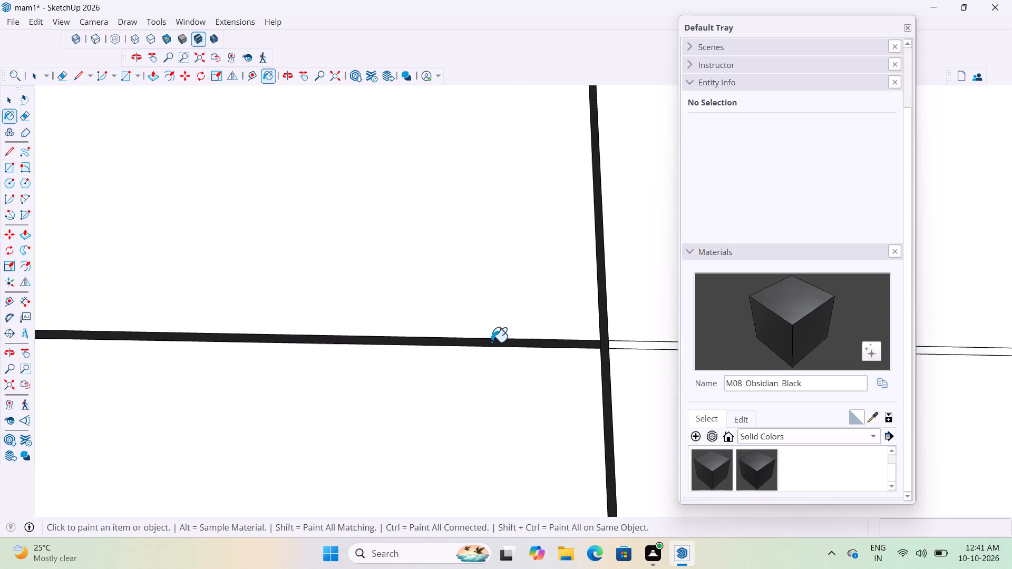
scroll(411, 323, "down", 6)
left_click(563, 340)
scroll(506, 269, "down", 7)
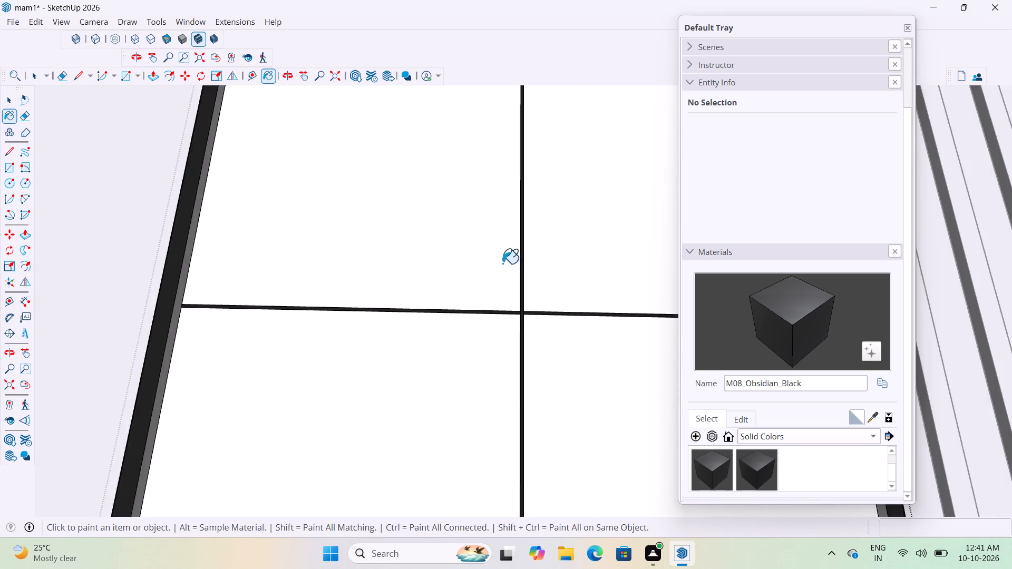
Paint both halves of the third and fourth division strips below the window's top strip with M08_Obsidian_Black.
scroll(502, 263, "down", 11)
scroll(500, 432, "up", 12)
scroll(497, 358, "up", 4)
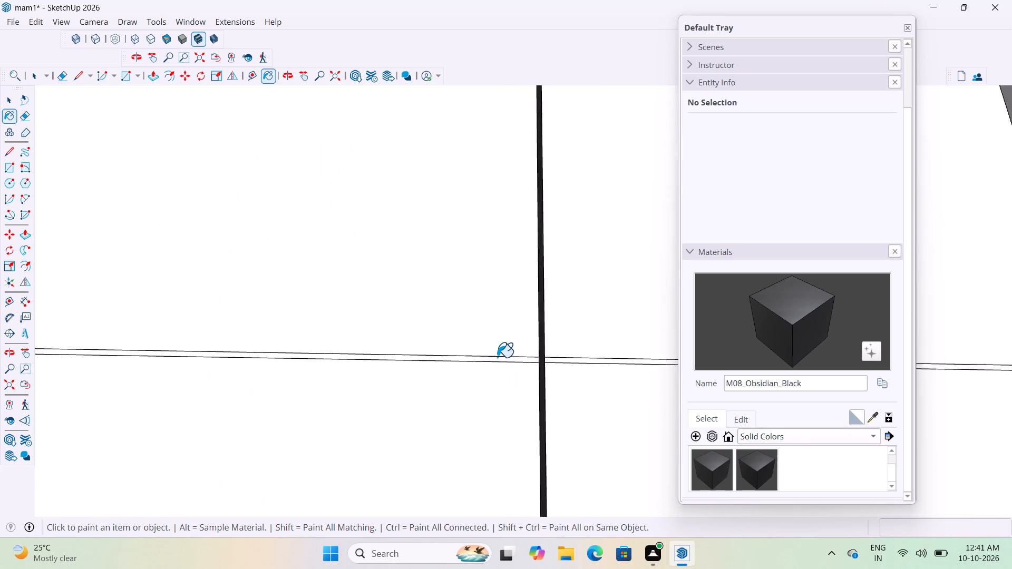
scroll(497, 357, "up", 4)
left_click(494, 360)
left_click(592, 362)
scroll(510, 296, "down", 8)
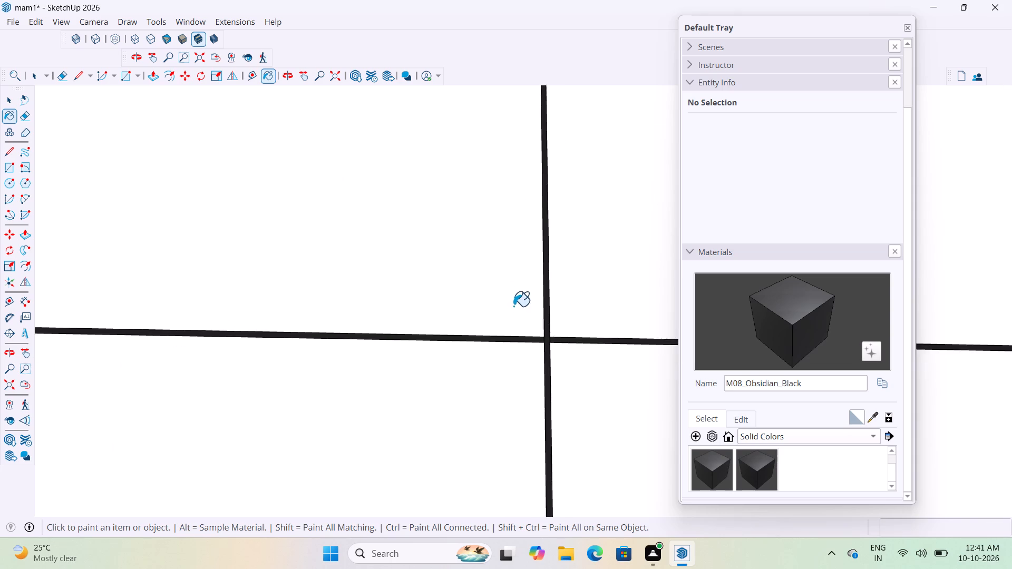
scroll(513, 306, "down", 20)
scroll(513, 306, "down", 1)
scroll(498, 313, "up", 13)
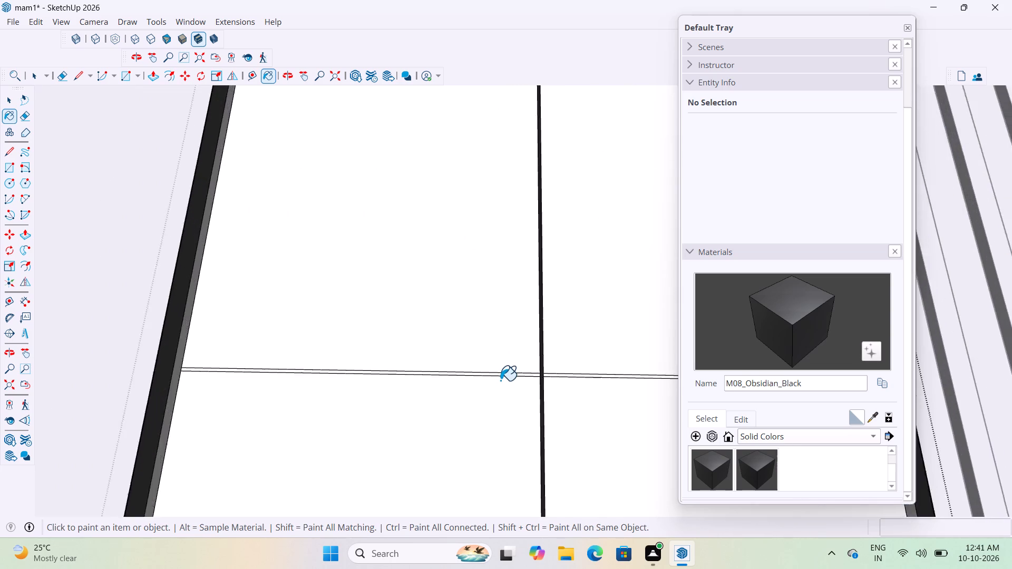
scroll(500, 380, "up", 7)
left_click(505, 366)
scroll(469, 356, "down", 5)
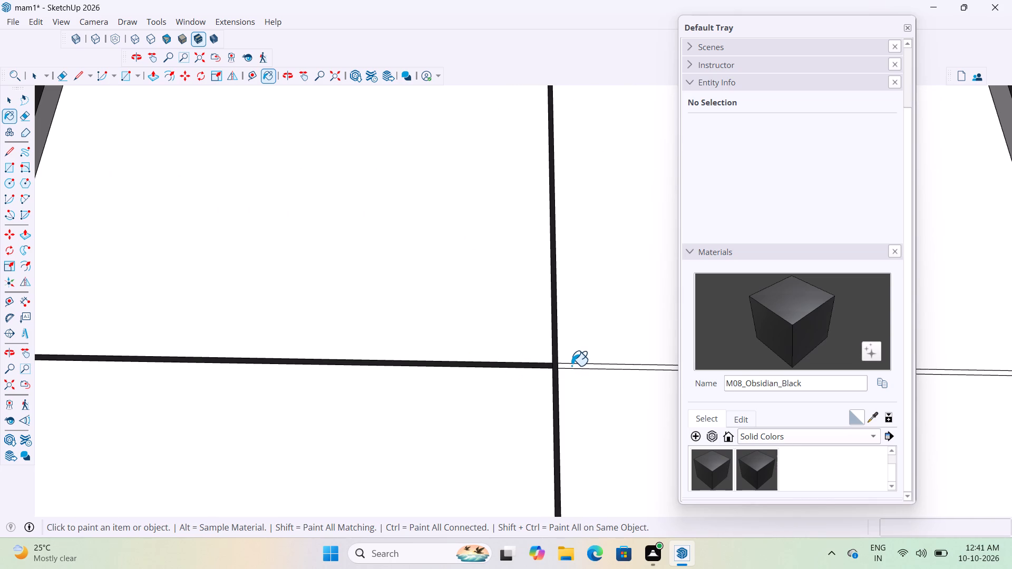
left_click(571, 365)
Paint both halves of the fifth and sixth division strips below the window's top strip with M08_Obsidian_Black.
scroll(542, 323, "down", 20)
scroll(542, 323, "down", 4)
scroll(528, 408, "up", 5)
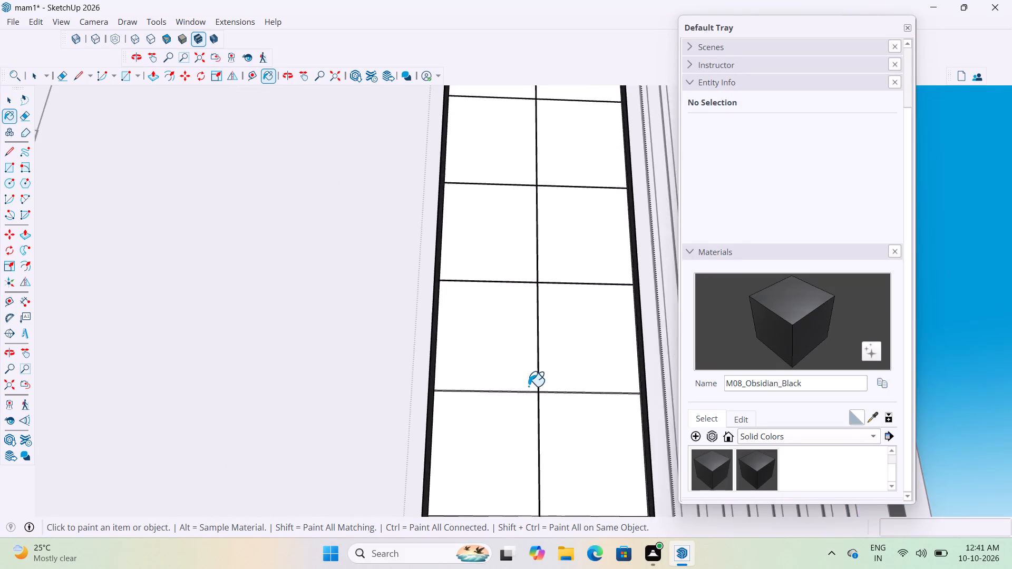
scroll(528, 386, "up", 17)
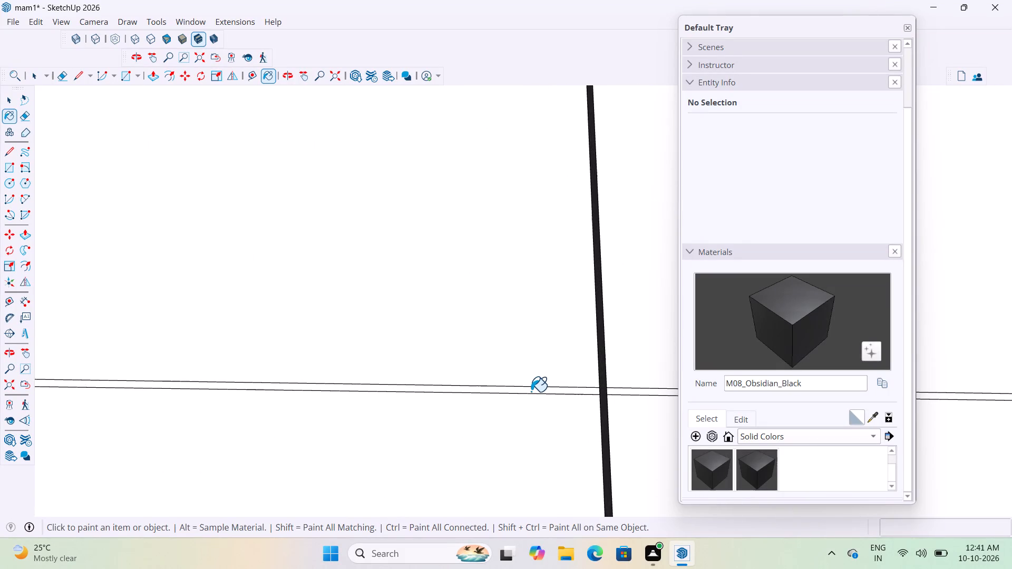
left_click(531, 391)
scroll(472, 381, "down", 10)
scroll(568, 412, "up", 10)
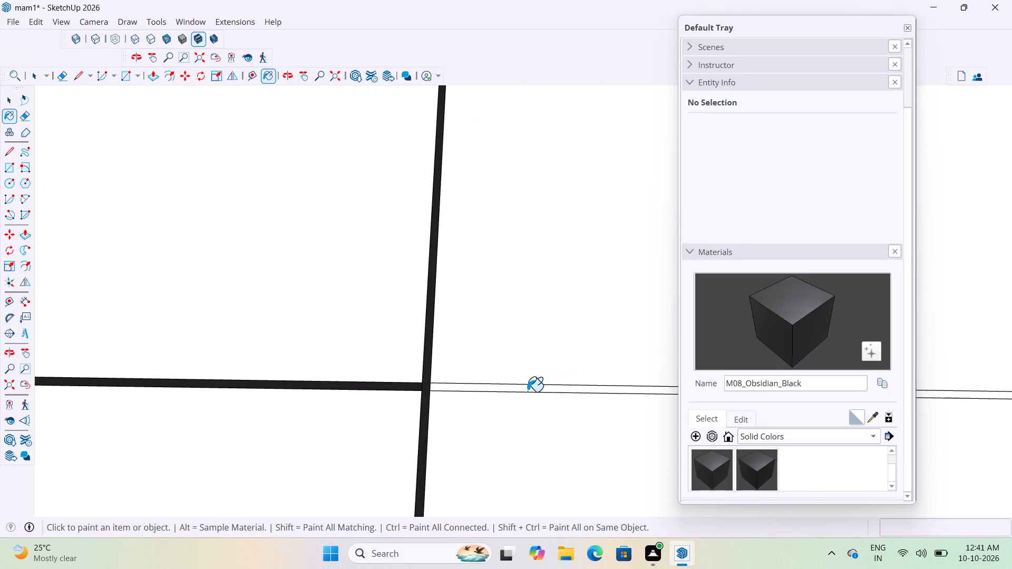
left_click(527, 391)
scroll(528, 337, "down", 20)
scroll(528, 337, "down", 6)
scroll(470, 395, "up", 2)
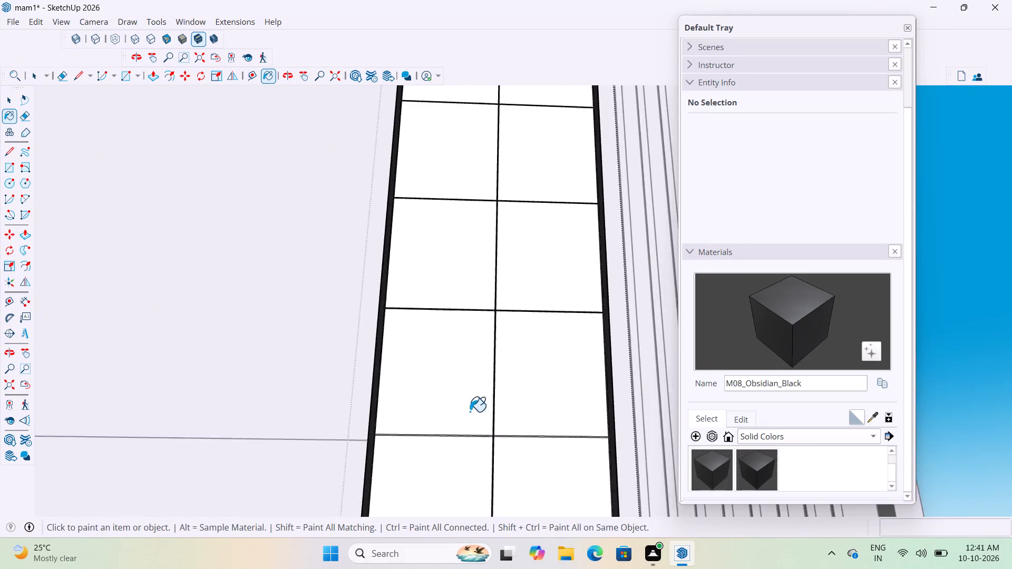
scroll(470, 411, "up", 18)
left_click(489, 424)
scroll(423, 371, "down", 7)
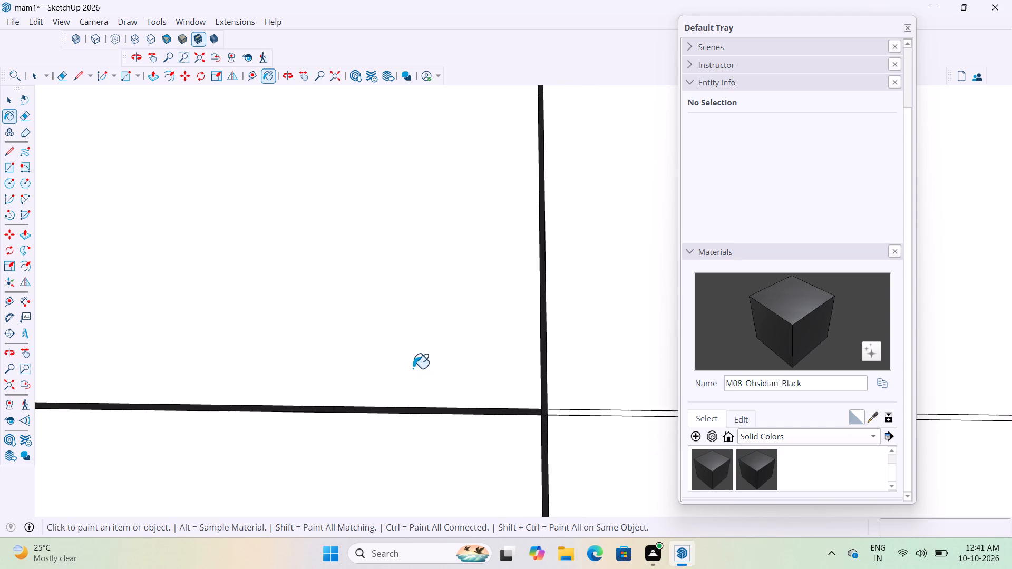
scroll(413, 368, "down", 3)
scroll(575, 424, "up", 14)
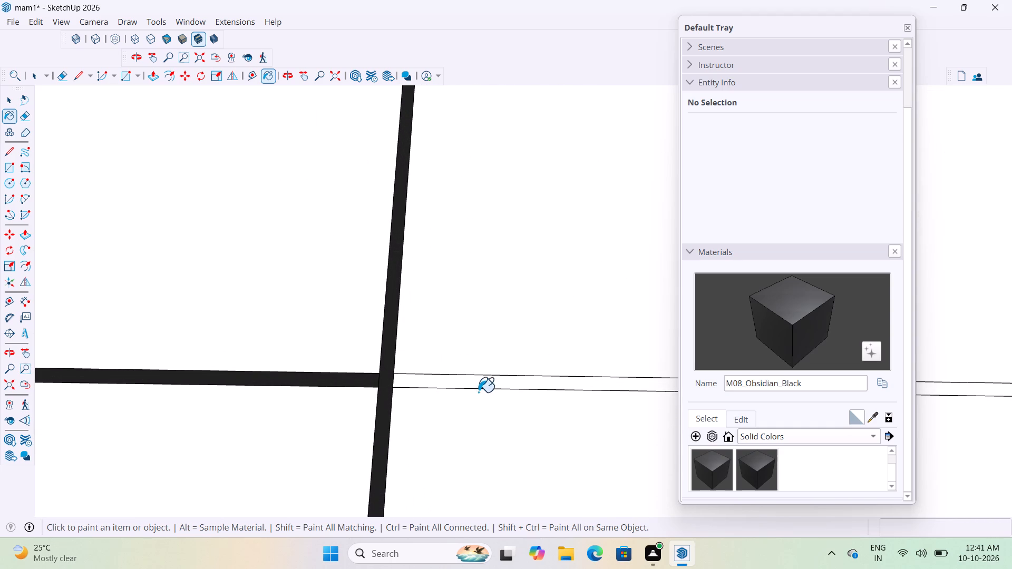
left_click(478, 386)
Paint both halves of the seventh and eighth division strips below the window's top strip with M08_Obsidian_Black.
scroll(488, 357, "down", 20)
scroll(488, 357, "down", 15)
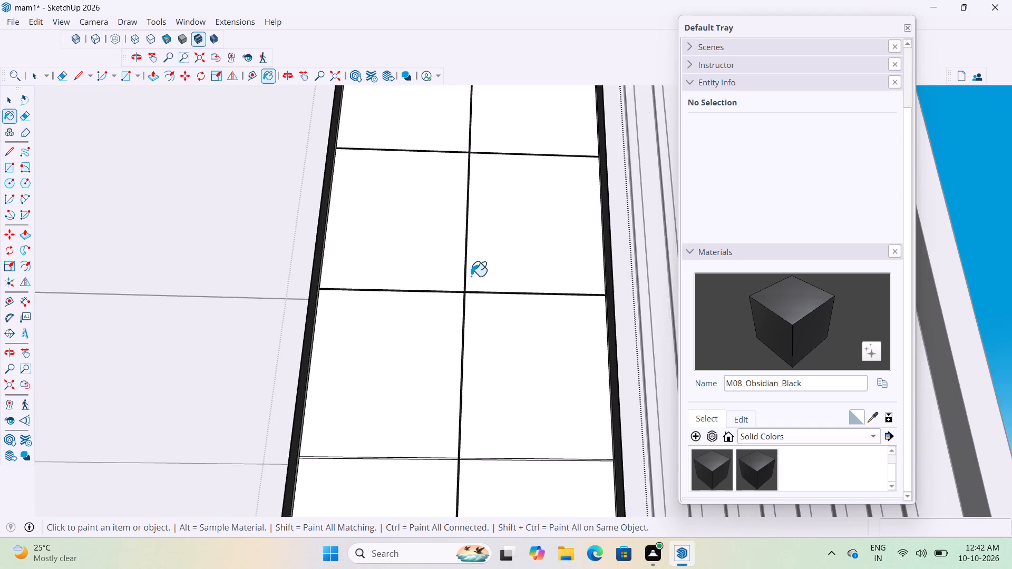
scroll(469, 270, "down", 5)
scroll(436, 493, "up", 20)
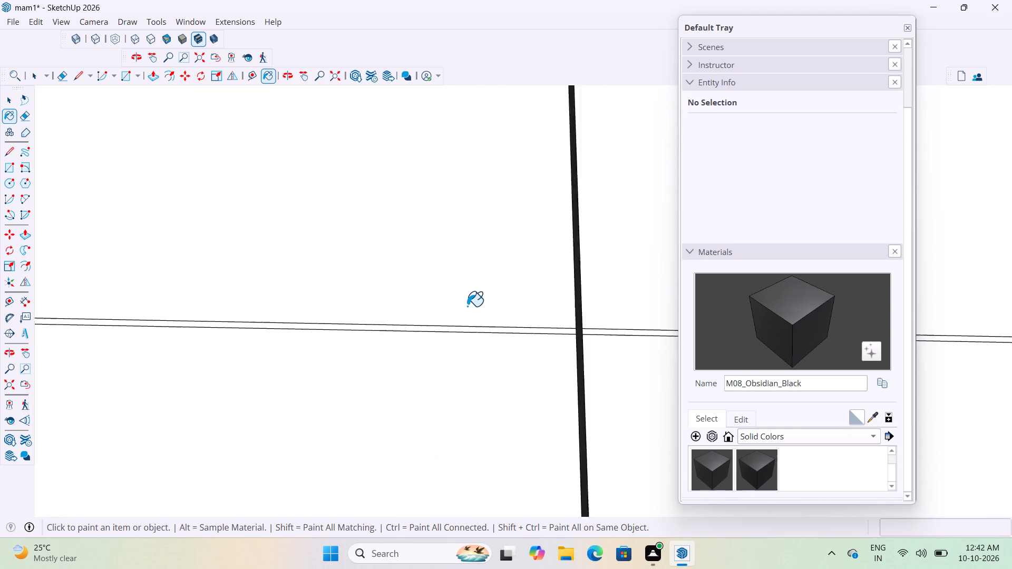
scroll(467, 306, "up", 5)
left_click(447, 347)
scroll(367, 337, "down", 11)
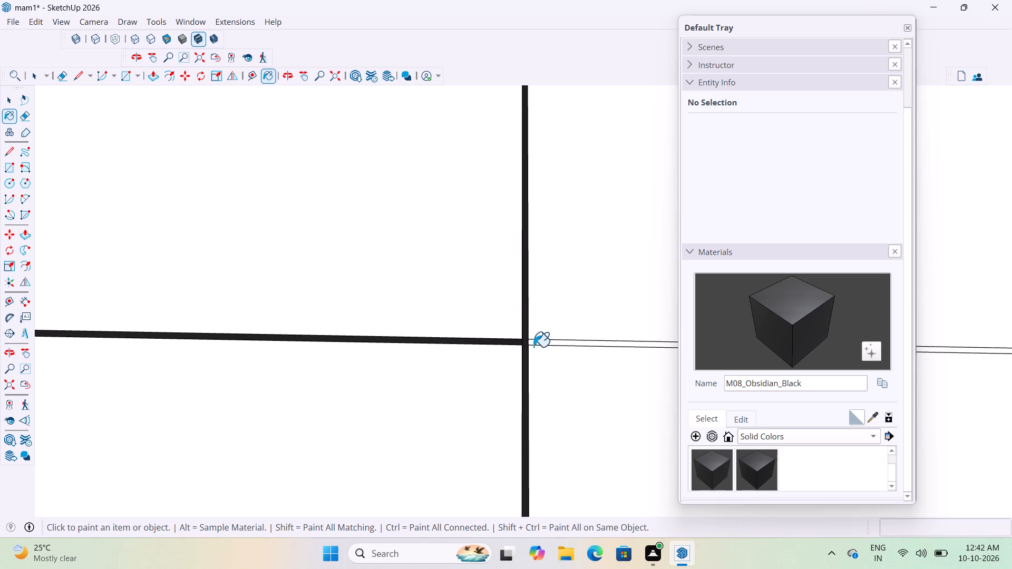
left_click(536, 344)
scroll(529, 274, "down", 20)
scroll(529, 274, "down", 4)
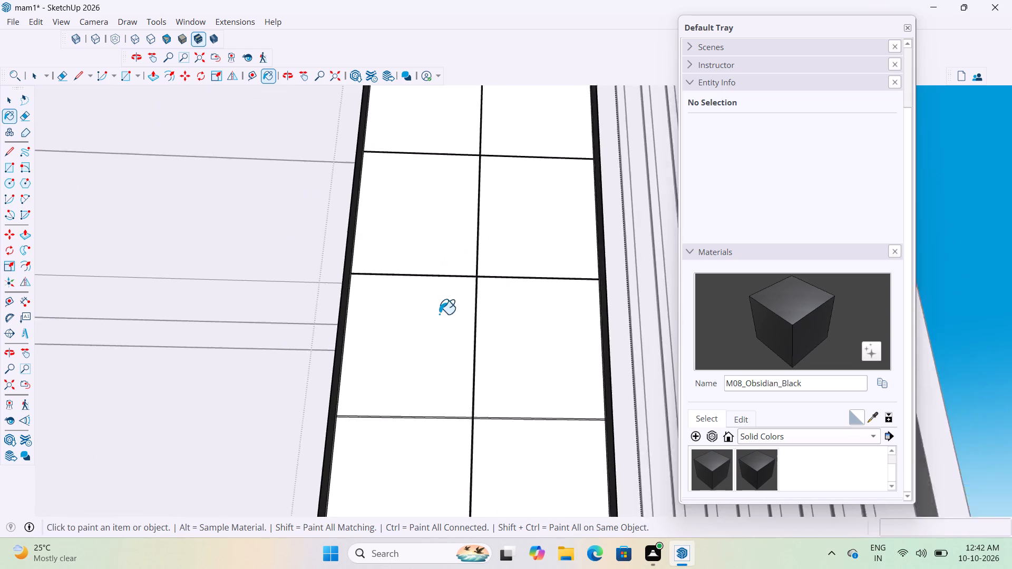
scroll(454, 381, "up", 17)
left_click(460, 390)
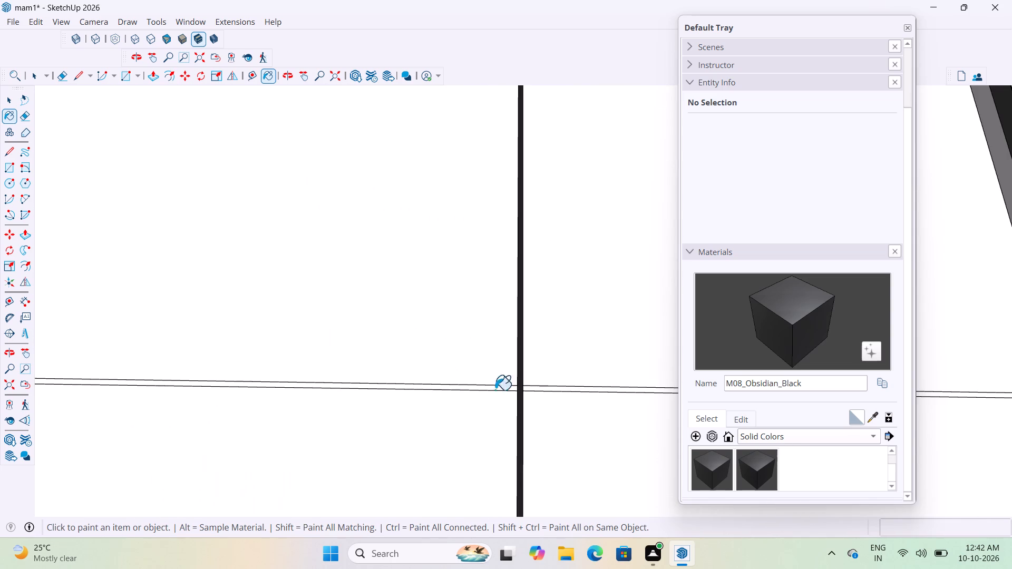
left_click(533, 390)
left_click(494, 386)
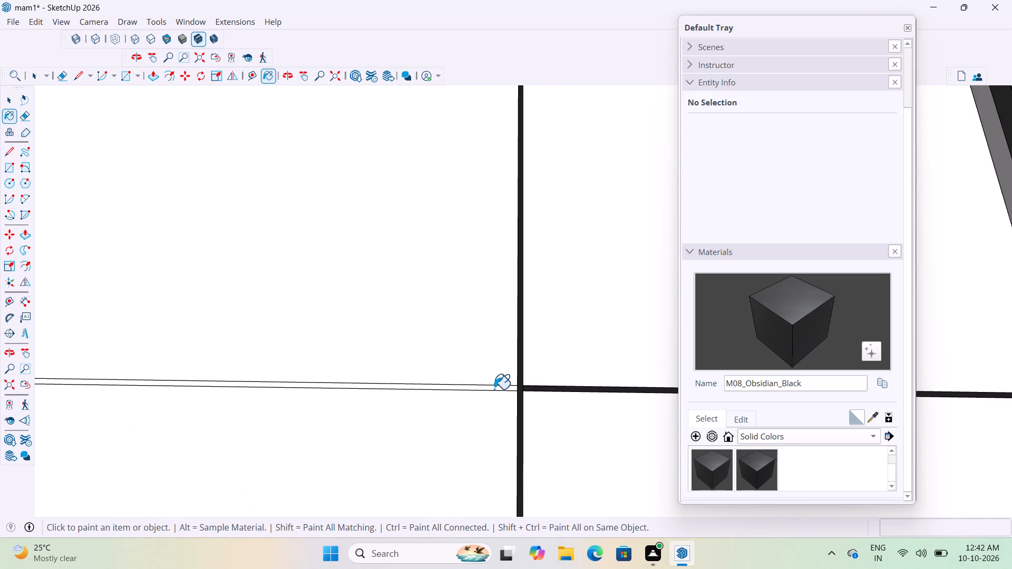
left_click(493, 388)
Paint both halves of the last two division strips, down to the one just above the bottom frame, with M08_Obsidian_Black.
scroll(475, 336, "down", 20)
scroll(475, 336, "down", 7)
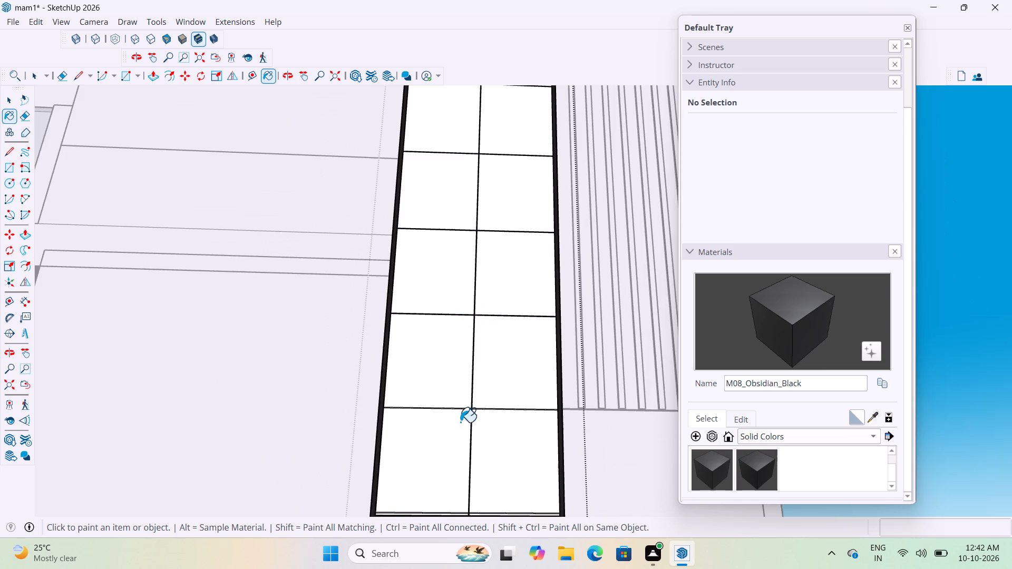
scroll(460, 428, "up", 20)
scroll(460, 428, "up", 2)
left_click(465, 376)
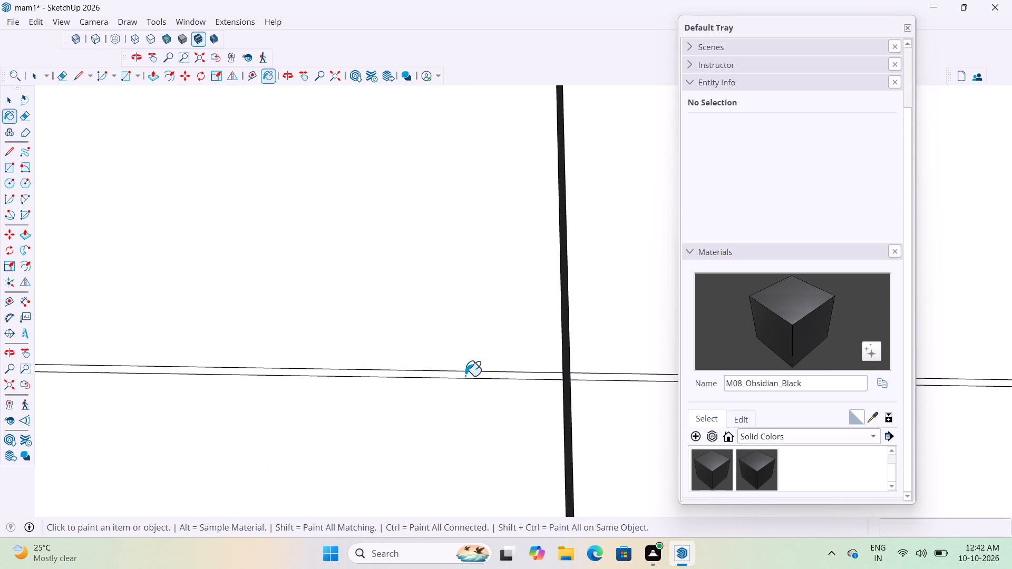
left_click(594, 376)
scroll(518, 318, "down", 19)
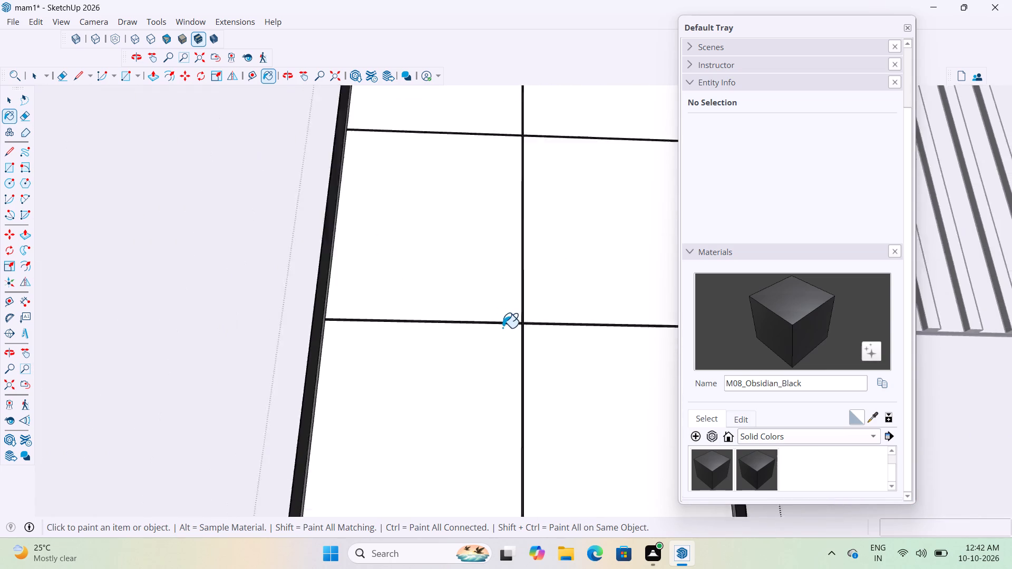
scroll(503, 494, "up", 18)
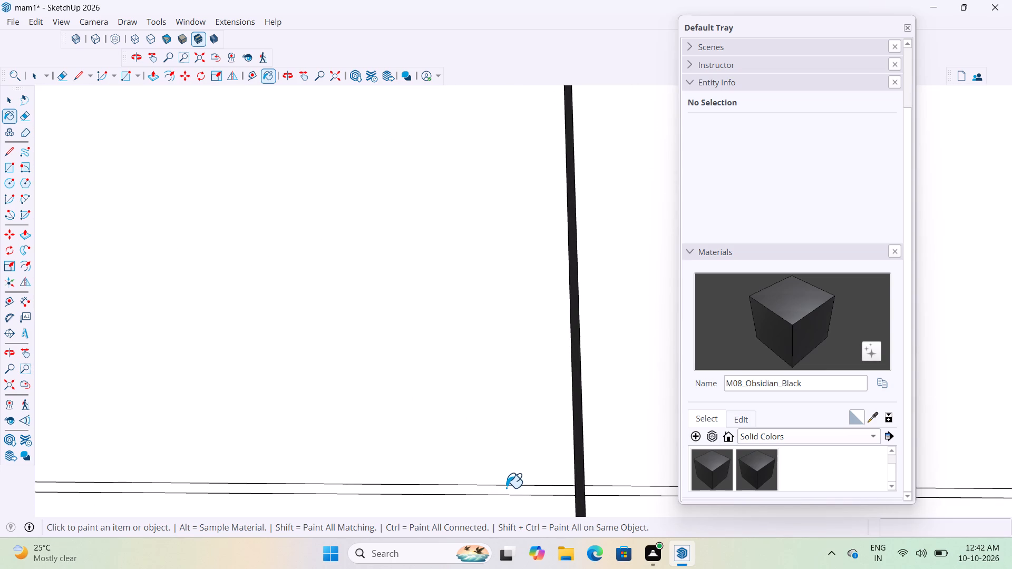
left_click(504, 490)
scroll(429, 406, "down", 6)
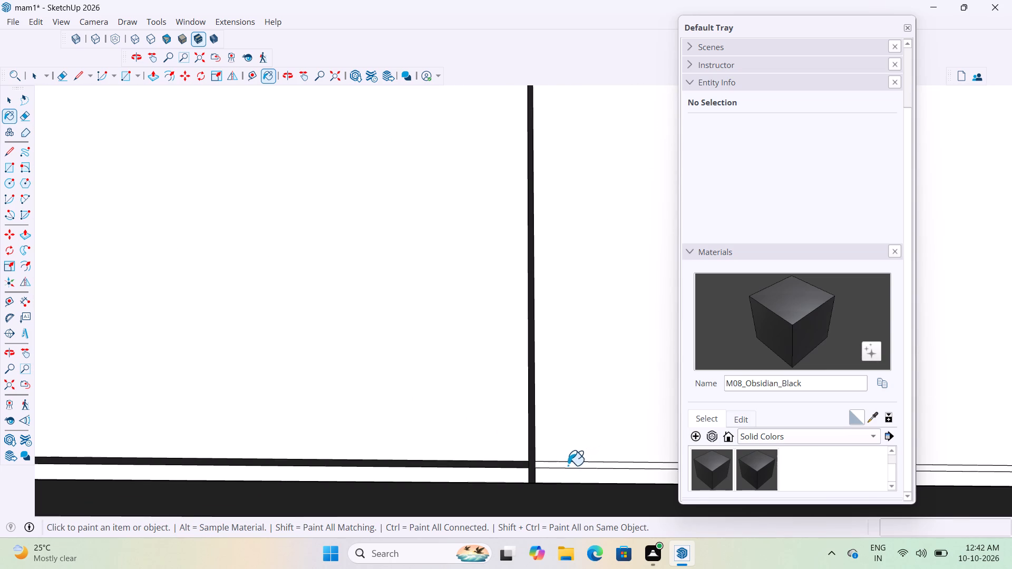
left_click(568, 464)
scroll(488, 368, "down", 20)
scroll(488, 368, "down", 5)
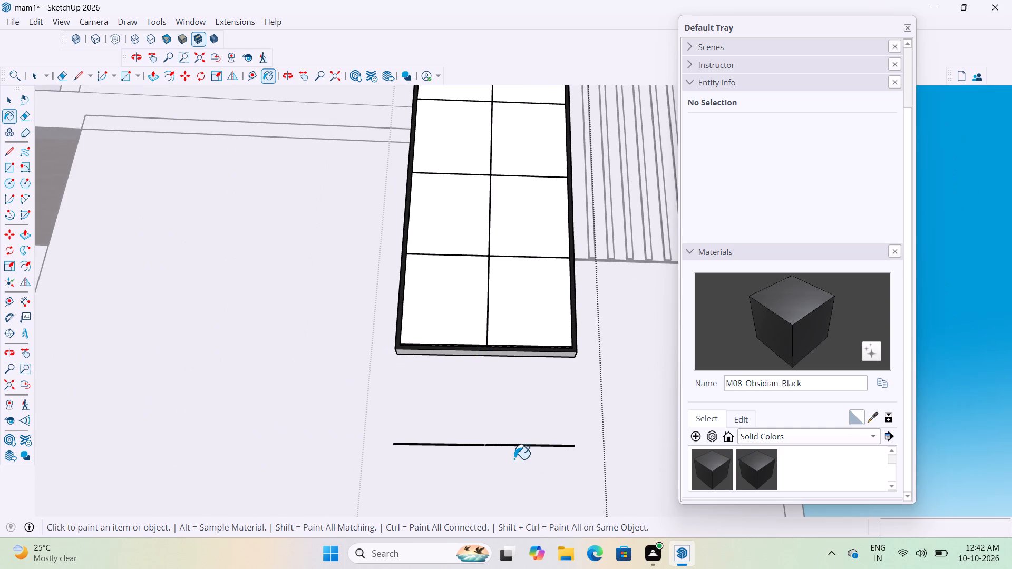
Delete the surplus division strips lying below the window's bottom frame and leave the window group.
key("space")
key("space")
left_click_drag(535, 446, 495, 421)
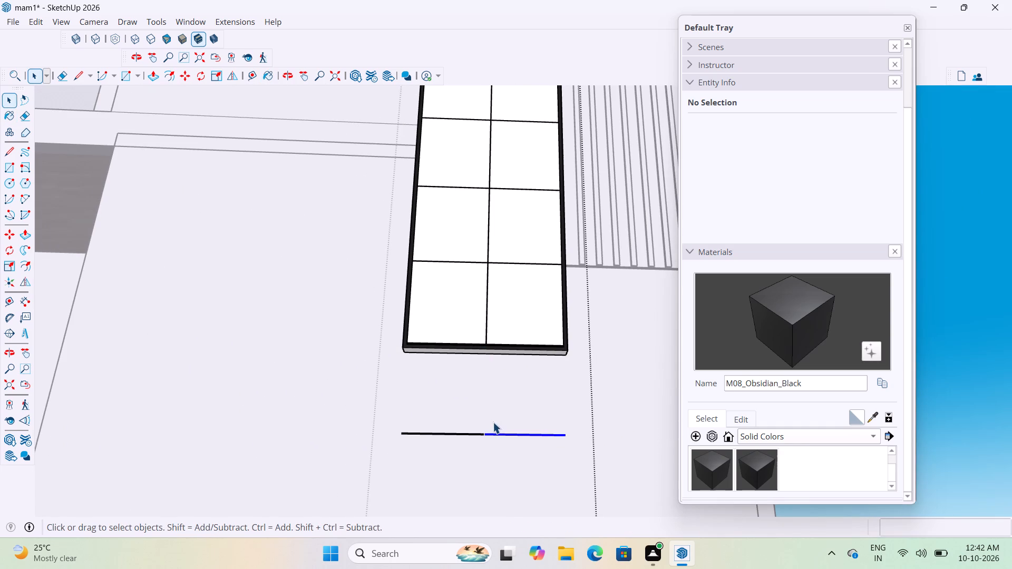
key("Delete")
left_click_drag(481, 446, 436, 415)
key("Delete")
scroll(433, 417, "down", 12)
scroll(474, 465, "up", 8)
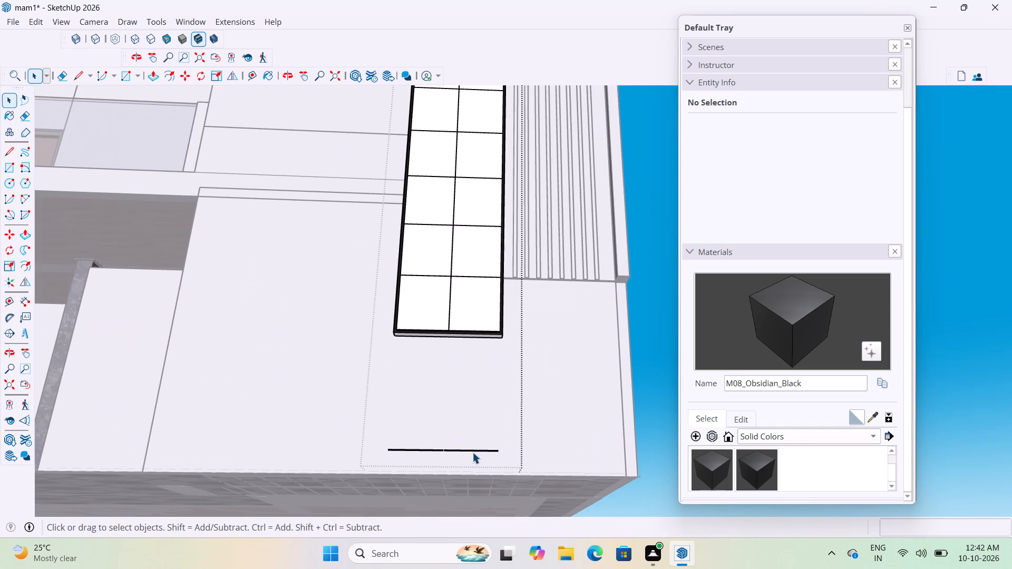
left_click_drag(472, 452, 412, 421)
key("Delete")
scroll(419, 435, "down", 5)
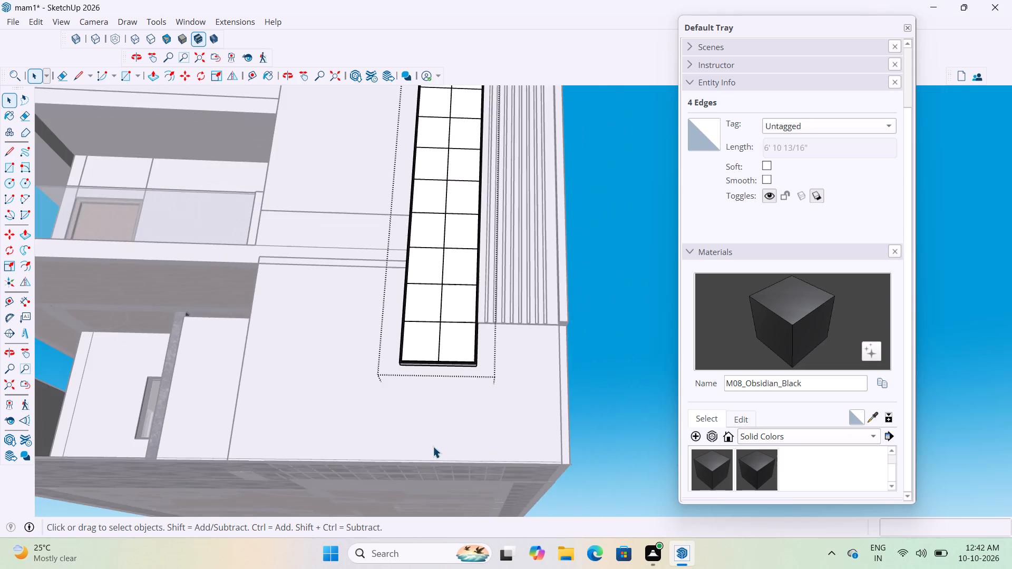
scroll(458, 366, "up", 16)
scroll(456, 341, "down", 12)
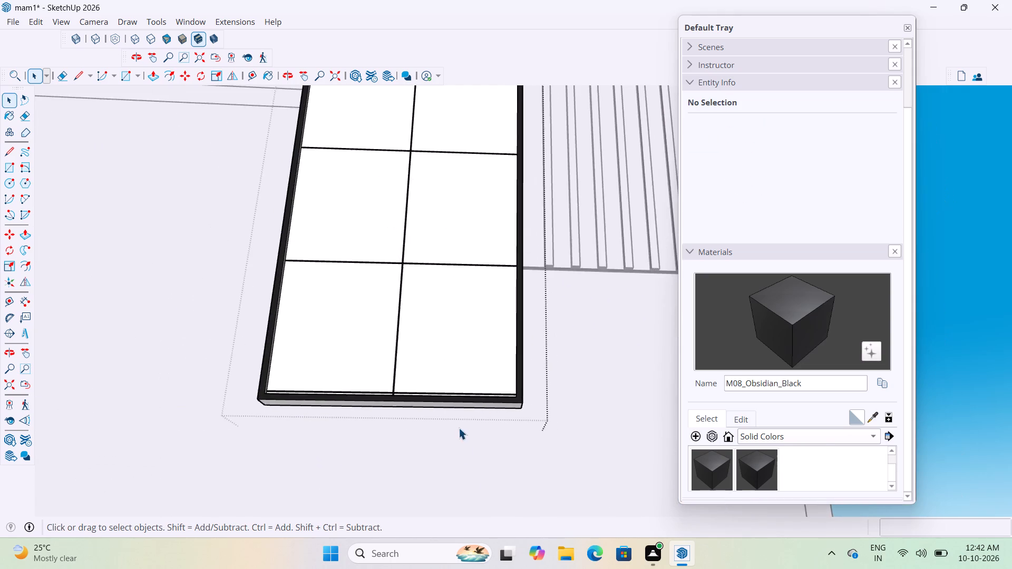
scroll(459, 428, "down", 13)
middle_click_drag(463, 310, 464, 440)
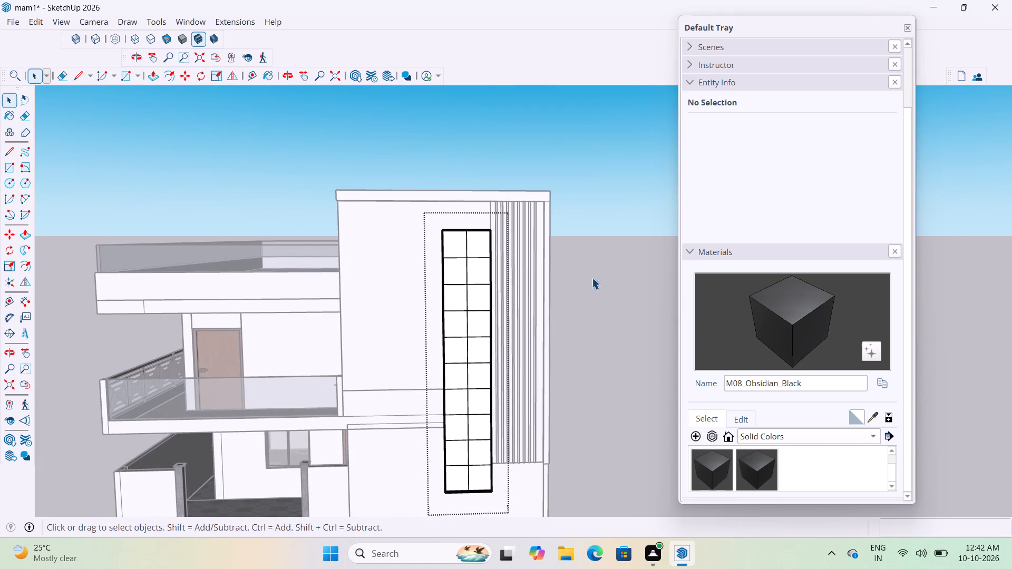
left_click(602, 274)
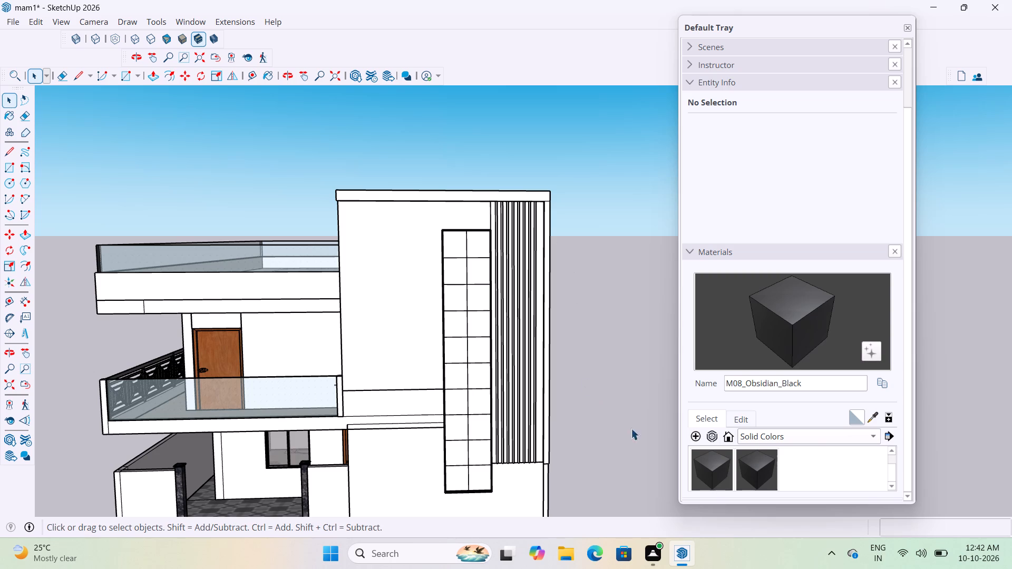
Open the window group and paint its top-left pane with Glass_Basic_01 from the Glass collection.
left_click(810, 435)
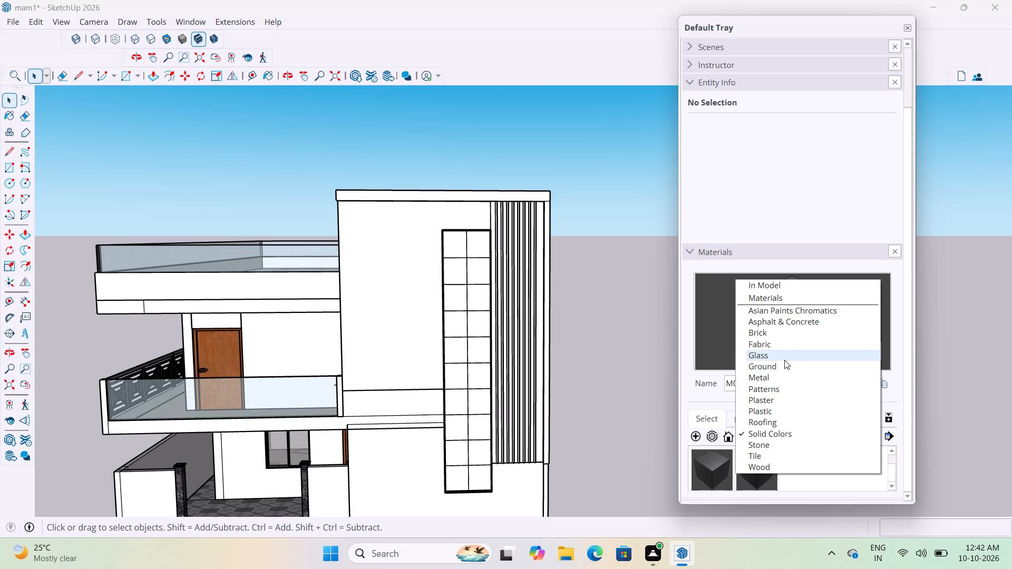
left_click(784, 360)
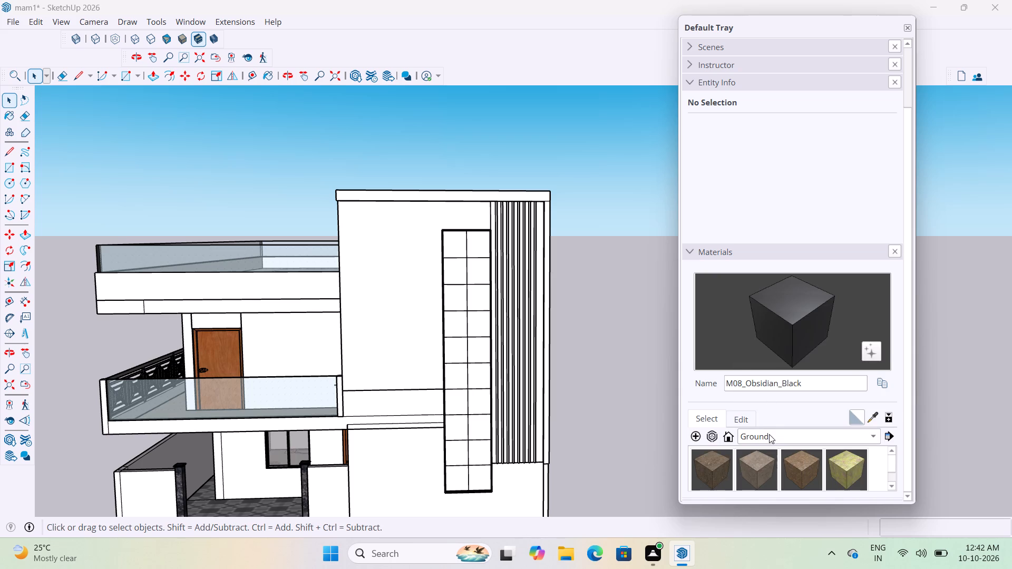
left_click(769, 434)
left_click(767, 423)
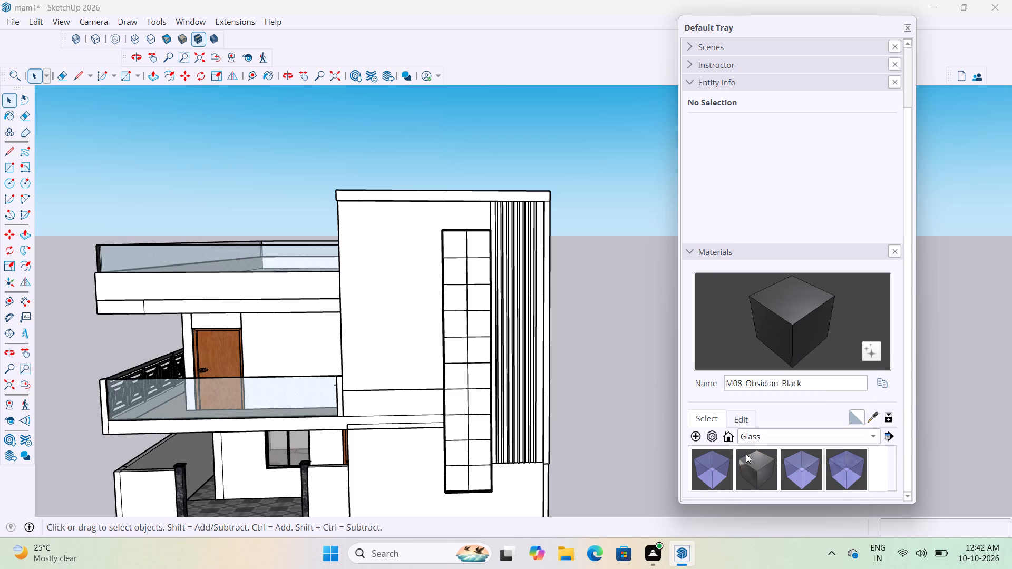
left_click(717, 467)
scroll(429, 277, "up", 7)
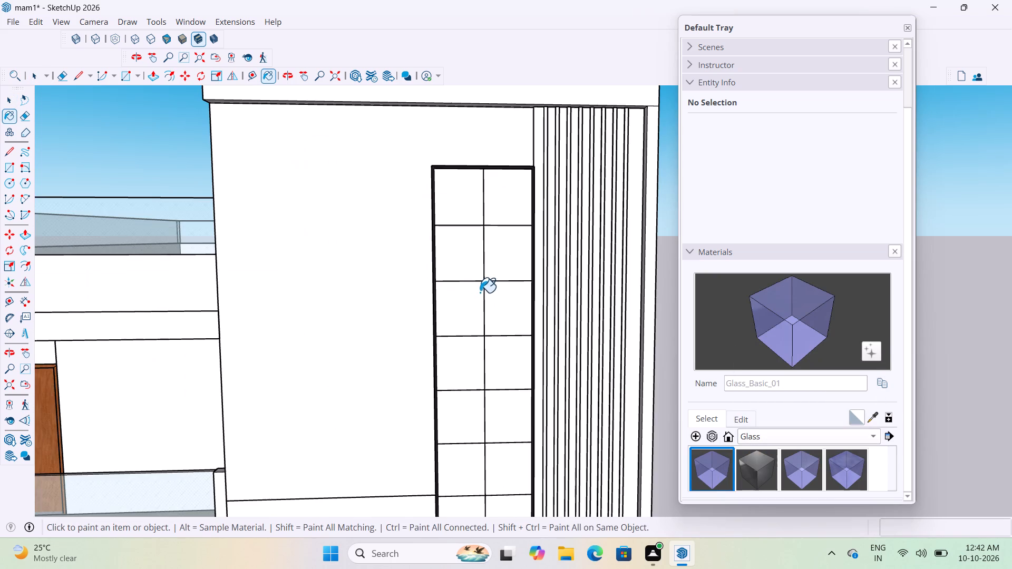
key("space")
double_click(483, 292)
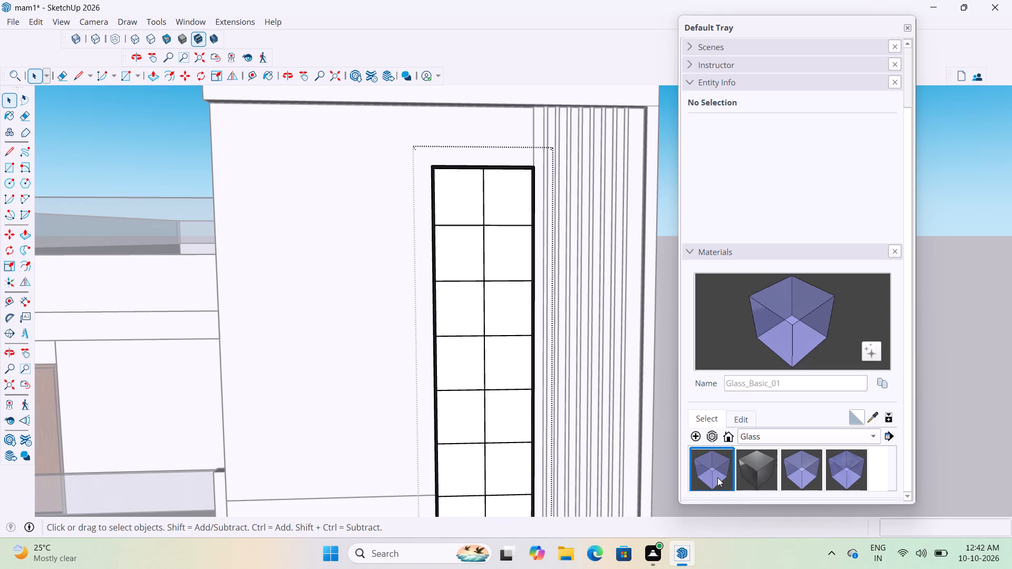
left_click(717, 477)
scroll(434, 190, "up", 9)
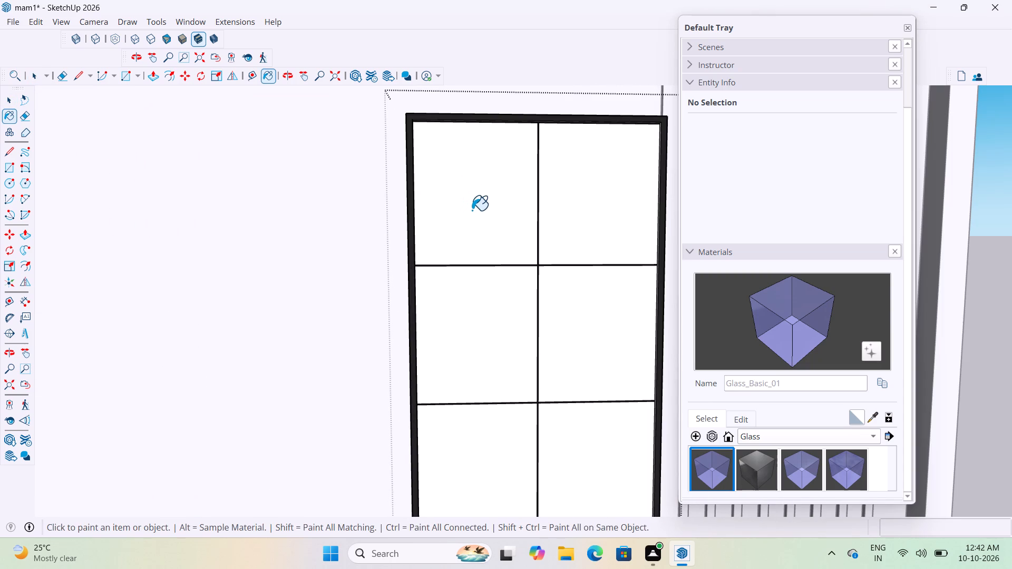
scroll(472, 210, "up", 3)
left_click(472, 210)
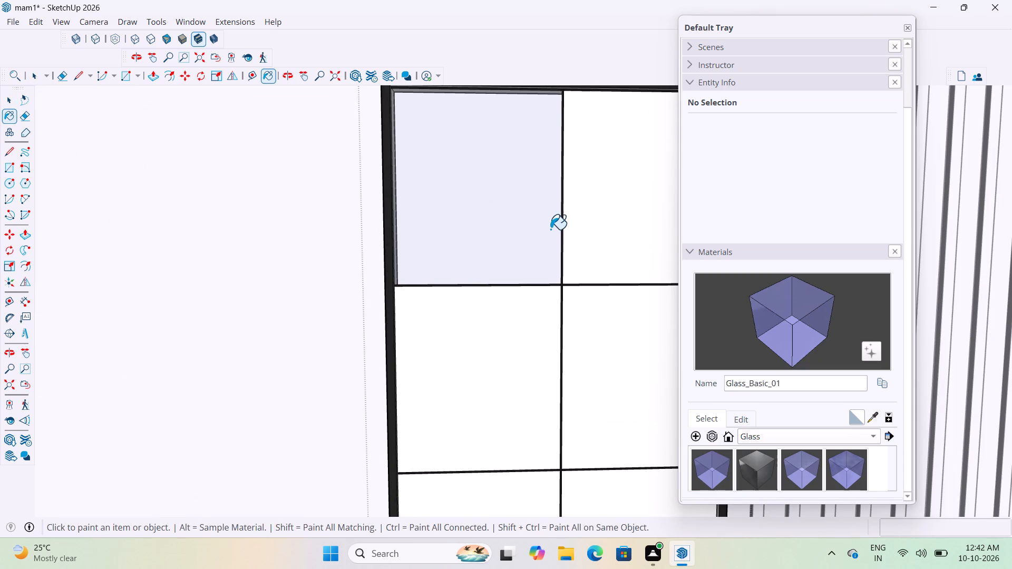
Paint the window's top-right pane and both panes of the second and third rows with Glass_Basic_01.
scroll(542, 239, "up", 3)
scroll(533, 240, "down", 10)
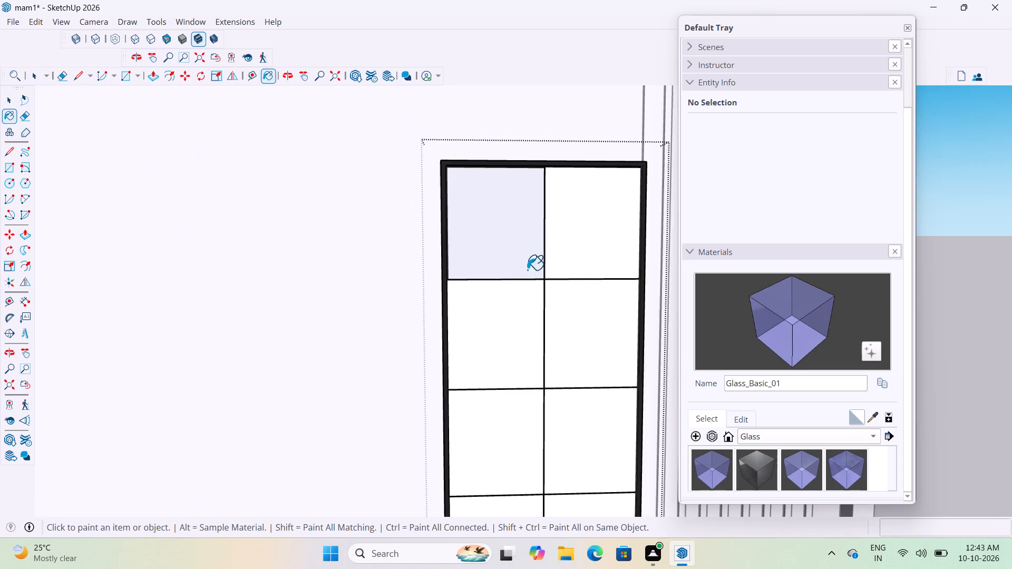
middle_click_drag(537, 243, 424, 306)
scroll(429, 267, "up", 7)
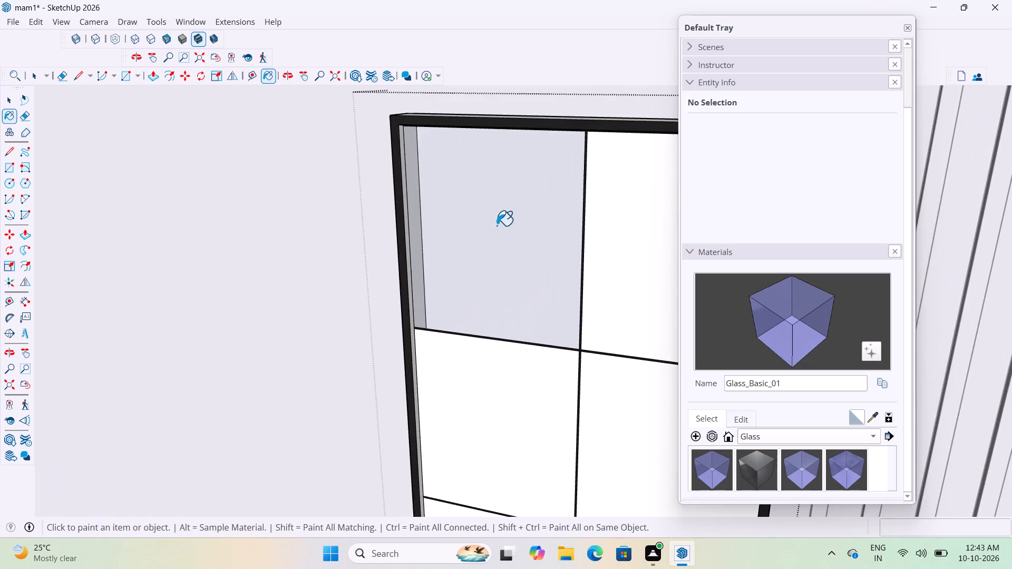
scroll(499, 227, "down", 5)
middle_click_drag(512, 248, 561, 260)
scroll(401, 249, "down", 10)
left_click(501, 267)
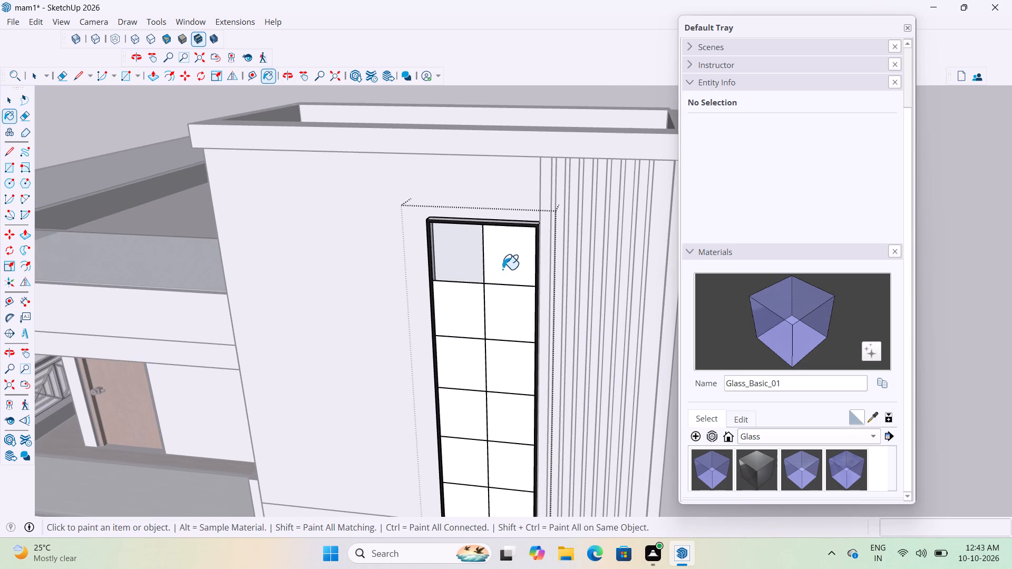
left_click(464, 322)
left_click(498, 325)
left_click(465, 378)
left_click(502, 385)
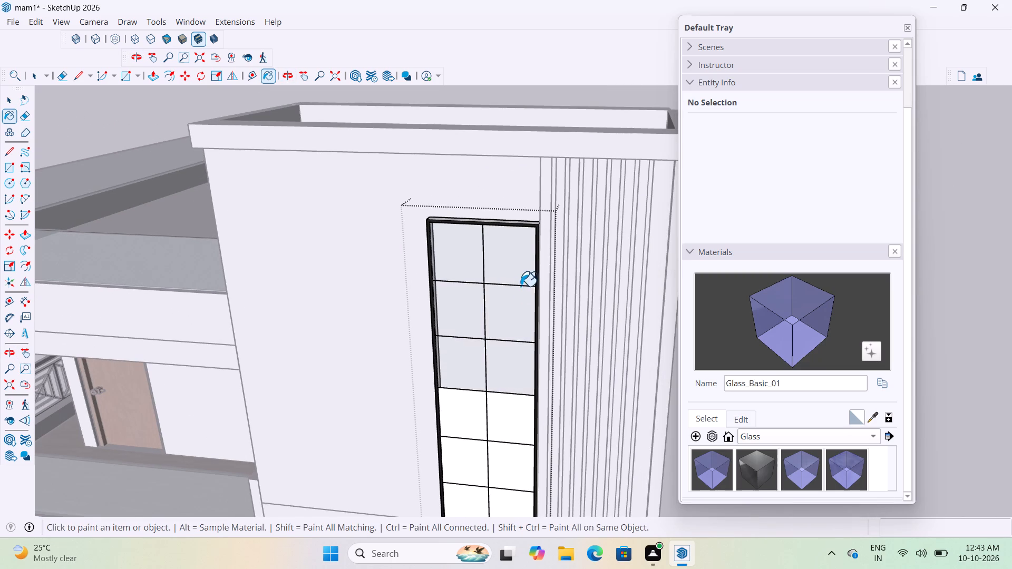
Paint both panes of the window's fourth, fifth and sixth rows with Glass_Basic_01.
scroll(520, 286, "down", 10)
left_click(488, 358)
left_click(507, 362)
scroll(492, 381, "up", 3)
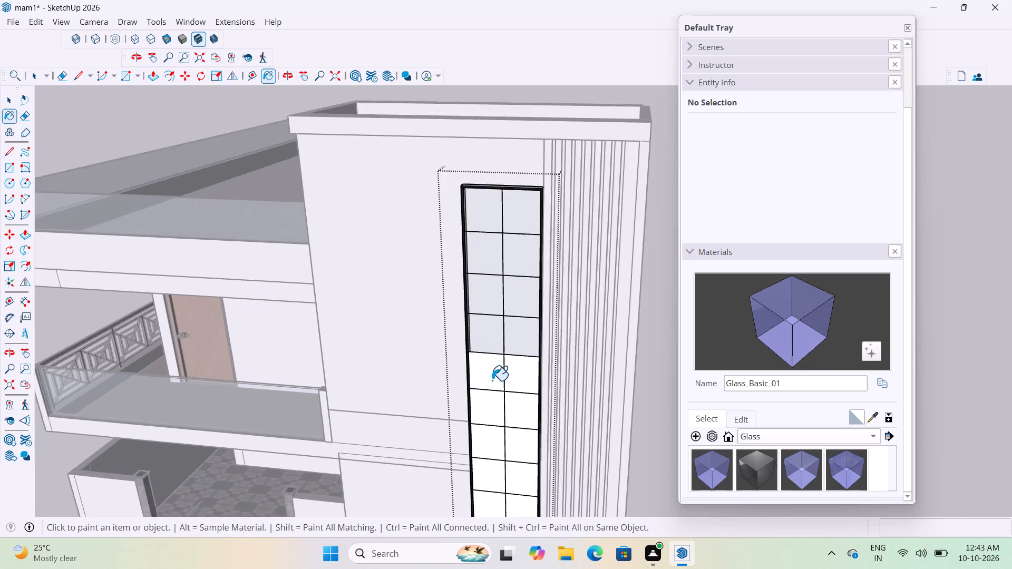
scroll(492, 380, "up", 5)
left_click(492, 380)
left_click(561, 383)
scroll(500, 354, "down", 11)
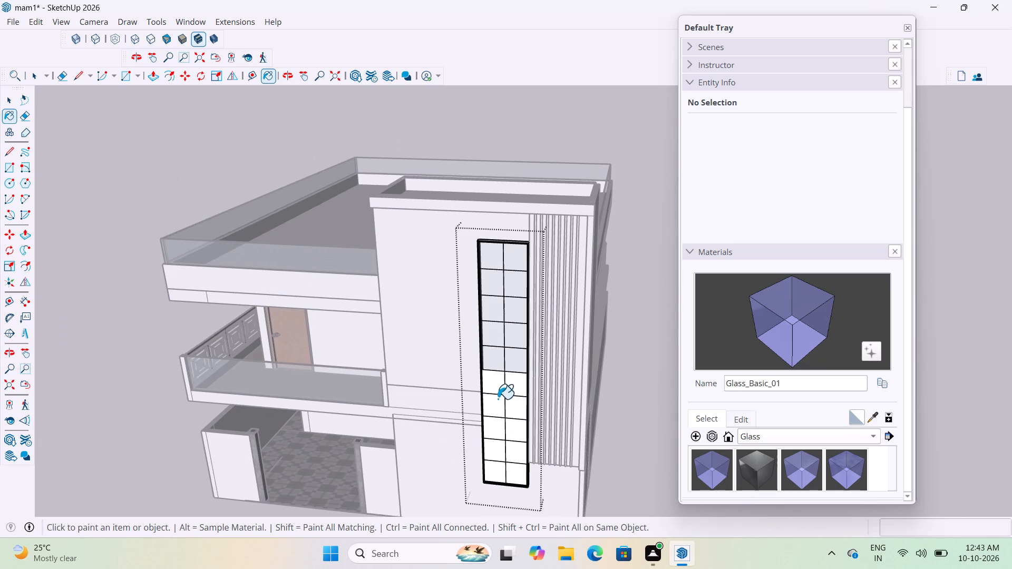
left_click(494, 386)
left_click(512, 392)
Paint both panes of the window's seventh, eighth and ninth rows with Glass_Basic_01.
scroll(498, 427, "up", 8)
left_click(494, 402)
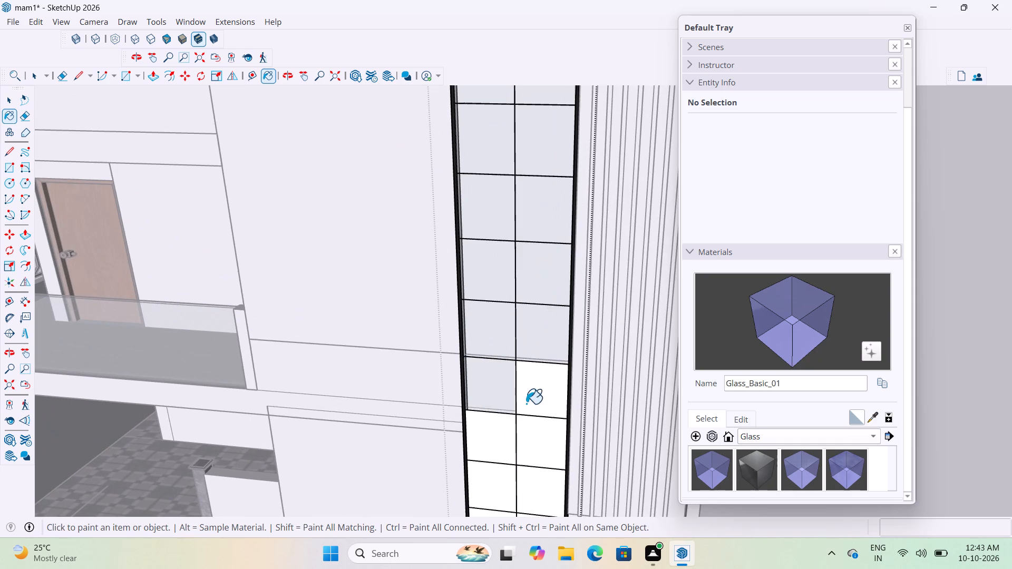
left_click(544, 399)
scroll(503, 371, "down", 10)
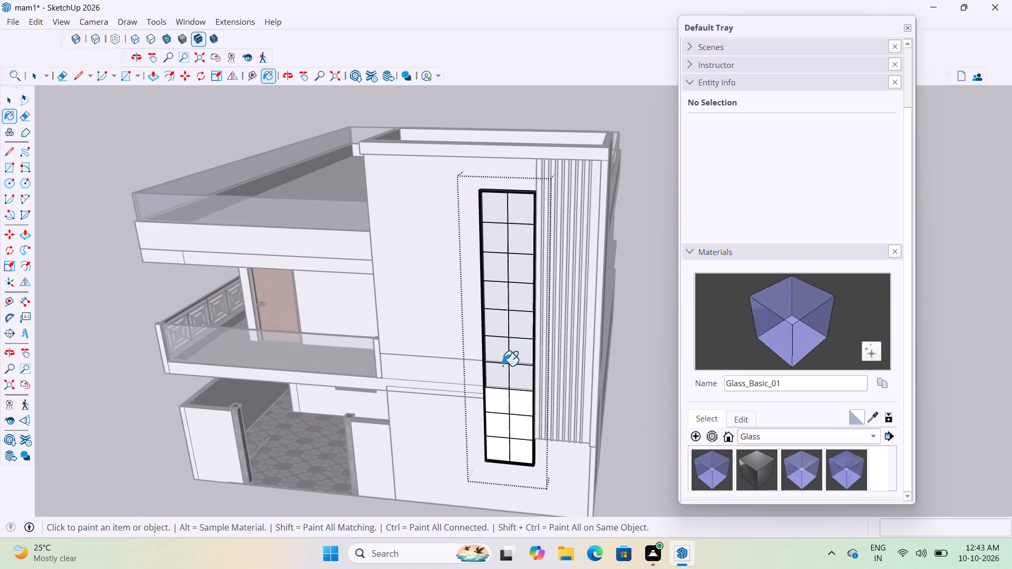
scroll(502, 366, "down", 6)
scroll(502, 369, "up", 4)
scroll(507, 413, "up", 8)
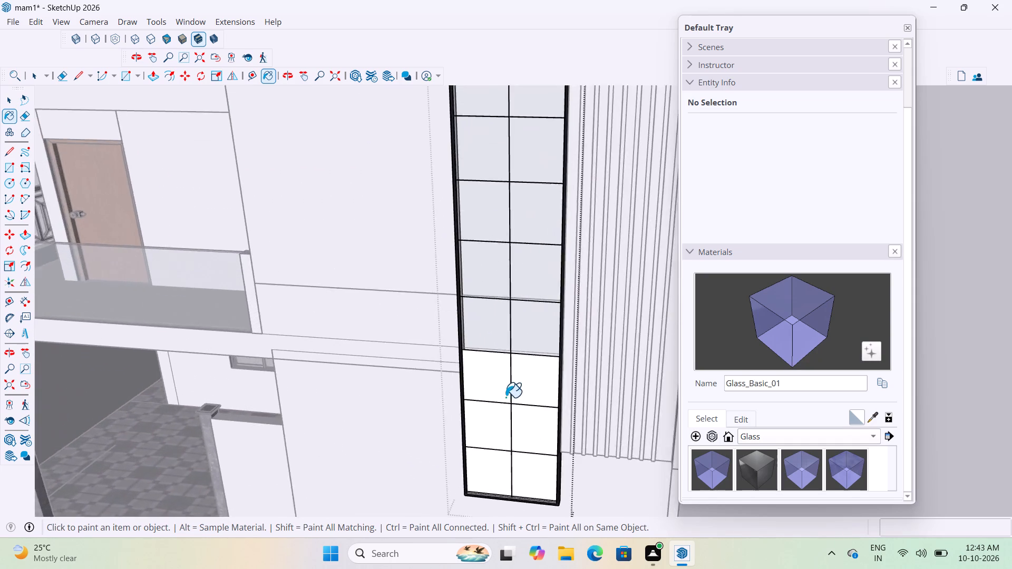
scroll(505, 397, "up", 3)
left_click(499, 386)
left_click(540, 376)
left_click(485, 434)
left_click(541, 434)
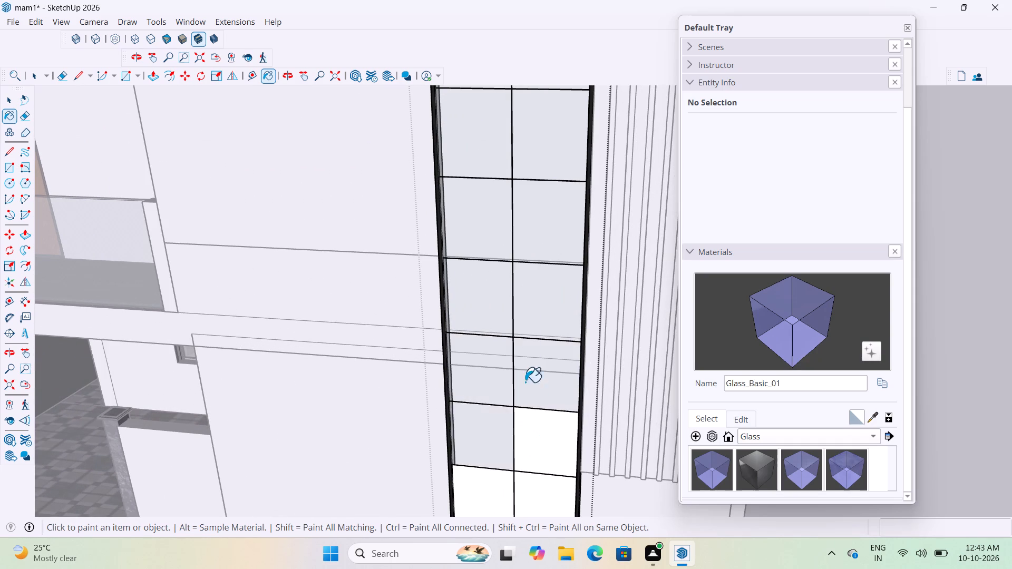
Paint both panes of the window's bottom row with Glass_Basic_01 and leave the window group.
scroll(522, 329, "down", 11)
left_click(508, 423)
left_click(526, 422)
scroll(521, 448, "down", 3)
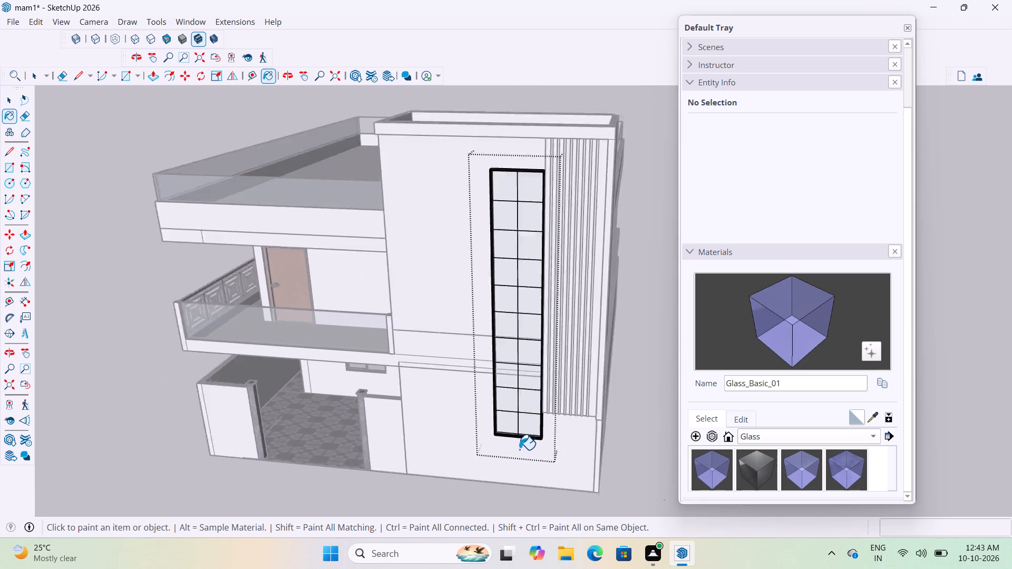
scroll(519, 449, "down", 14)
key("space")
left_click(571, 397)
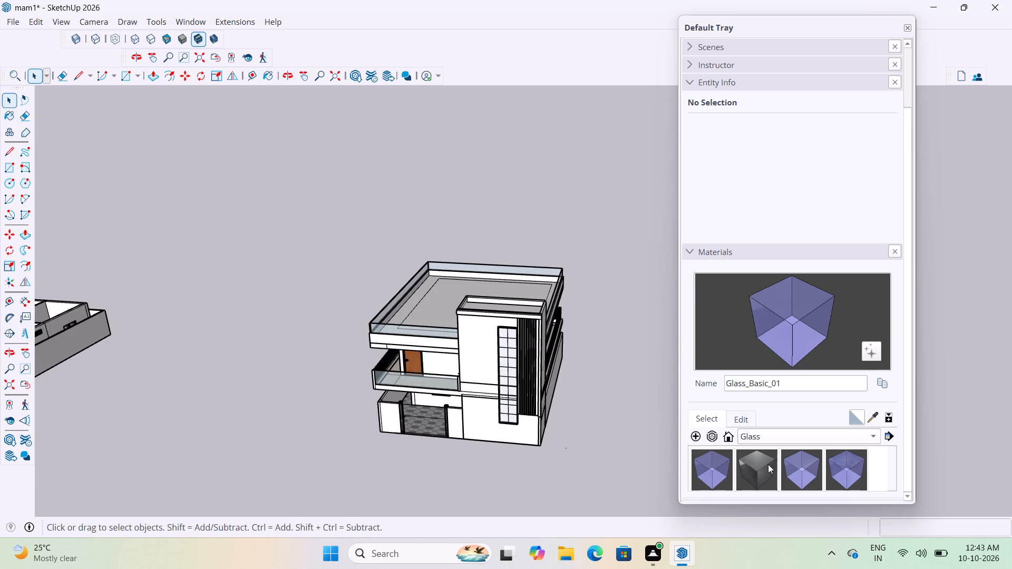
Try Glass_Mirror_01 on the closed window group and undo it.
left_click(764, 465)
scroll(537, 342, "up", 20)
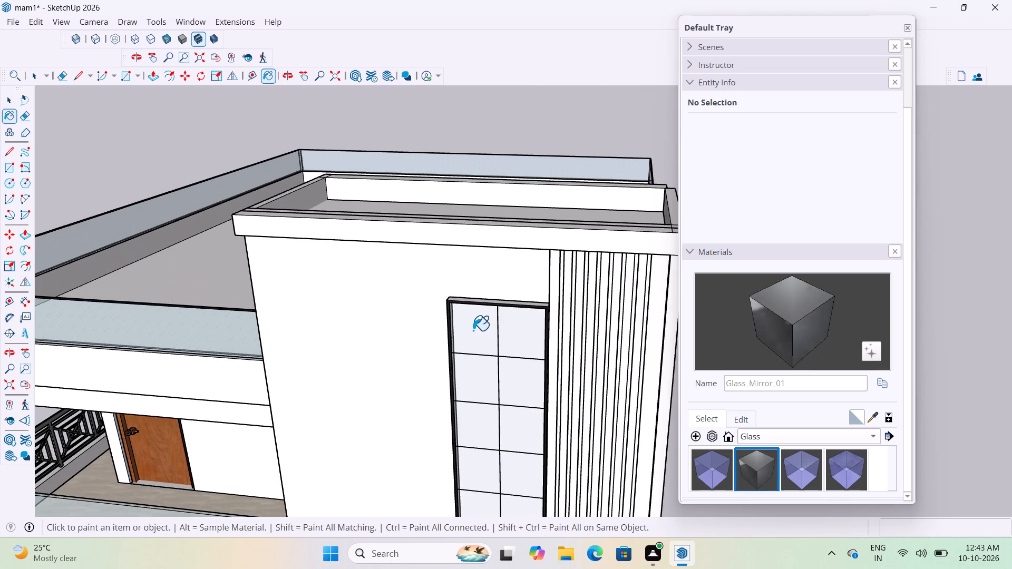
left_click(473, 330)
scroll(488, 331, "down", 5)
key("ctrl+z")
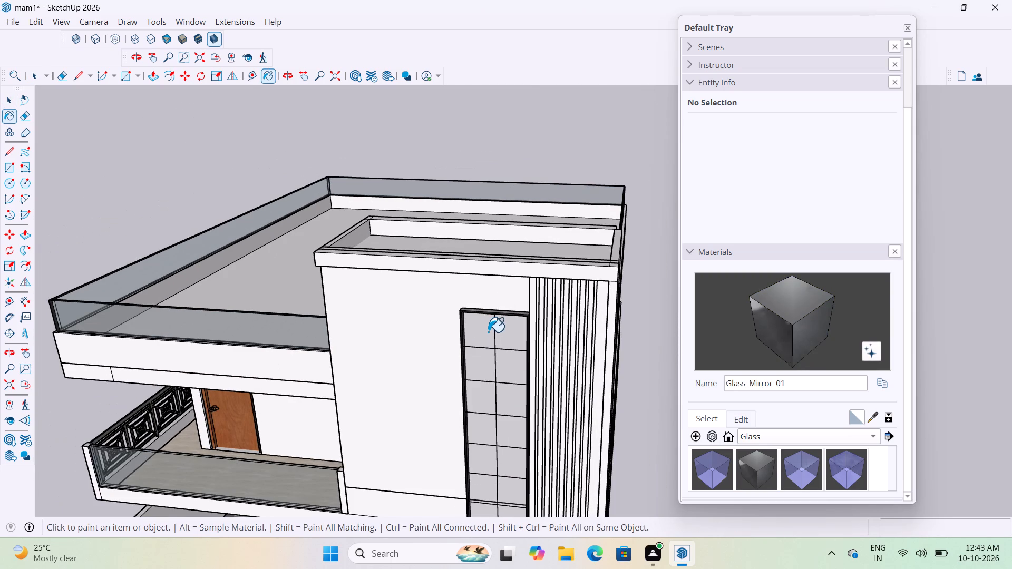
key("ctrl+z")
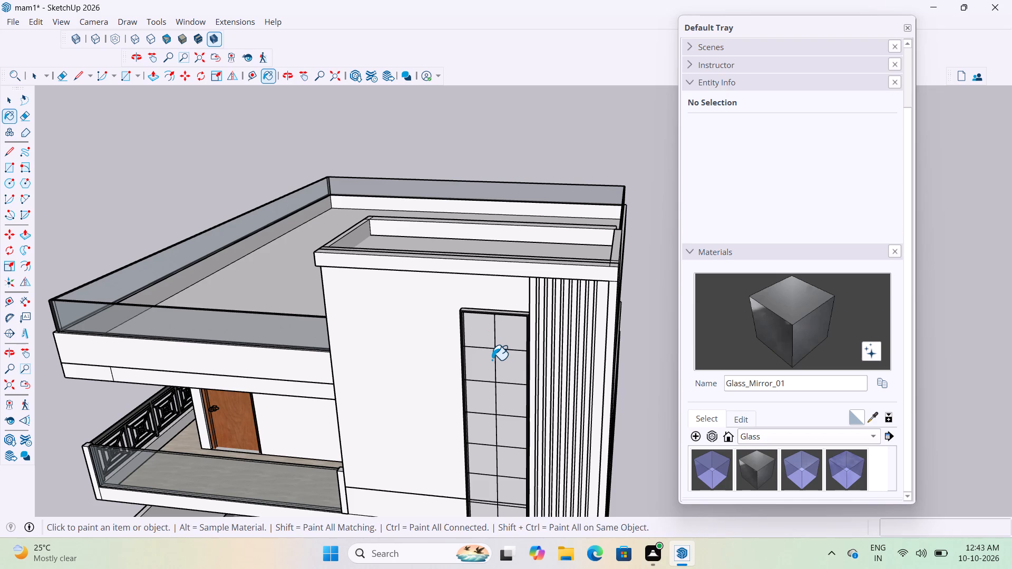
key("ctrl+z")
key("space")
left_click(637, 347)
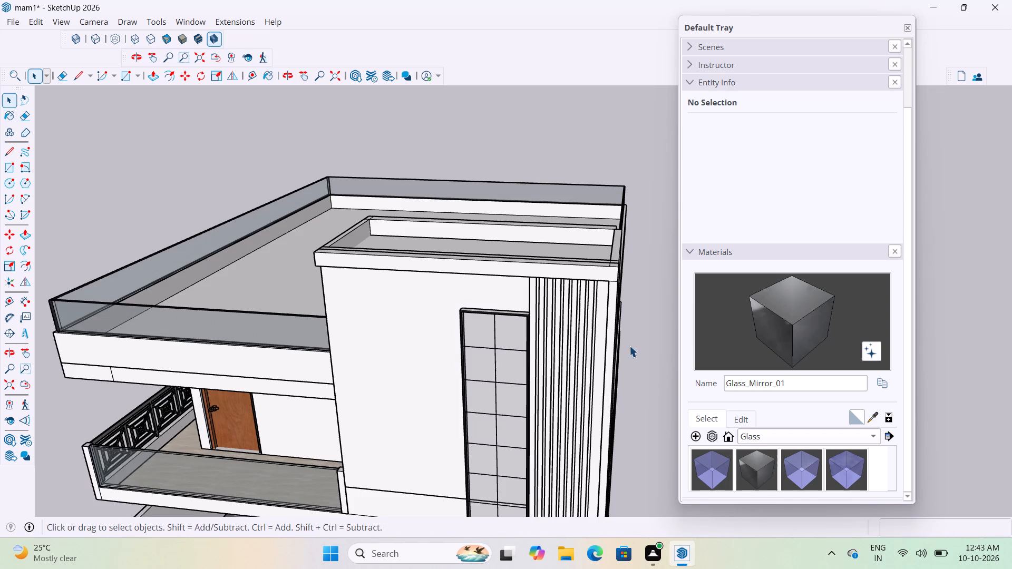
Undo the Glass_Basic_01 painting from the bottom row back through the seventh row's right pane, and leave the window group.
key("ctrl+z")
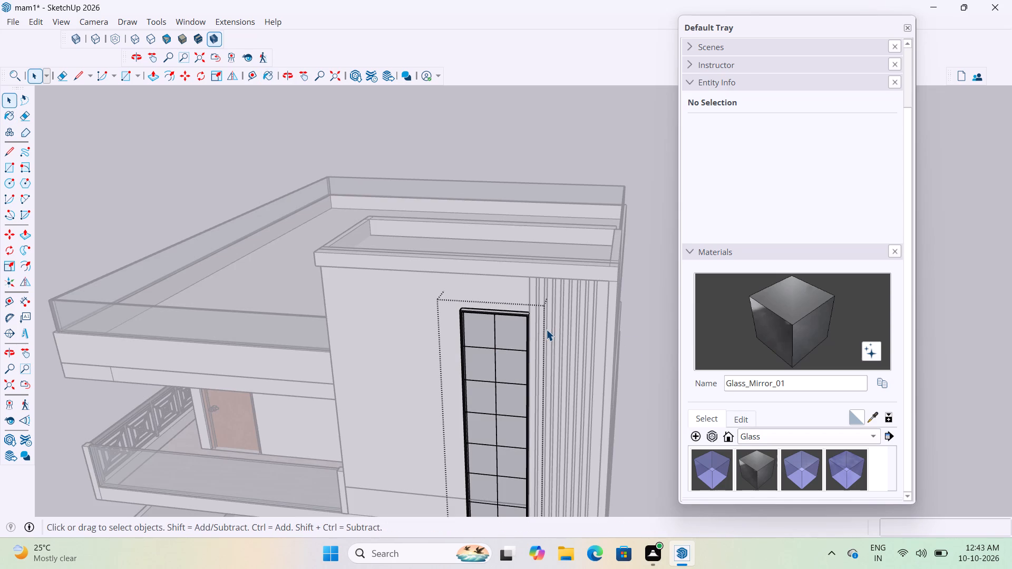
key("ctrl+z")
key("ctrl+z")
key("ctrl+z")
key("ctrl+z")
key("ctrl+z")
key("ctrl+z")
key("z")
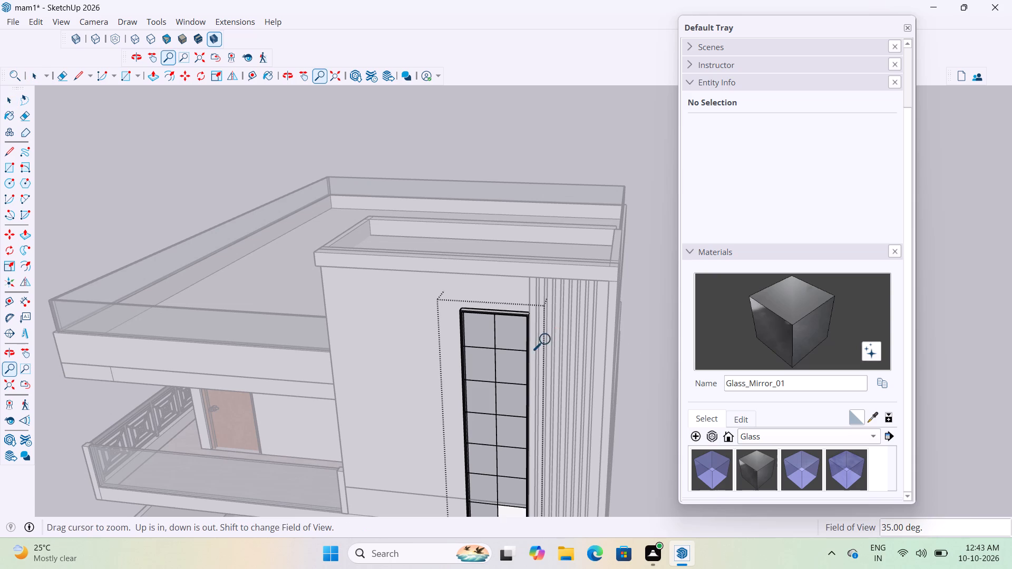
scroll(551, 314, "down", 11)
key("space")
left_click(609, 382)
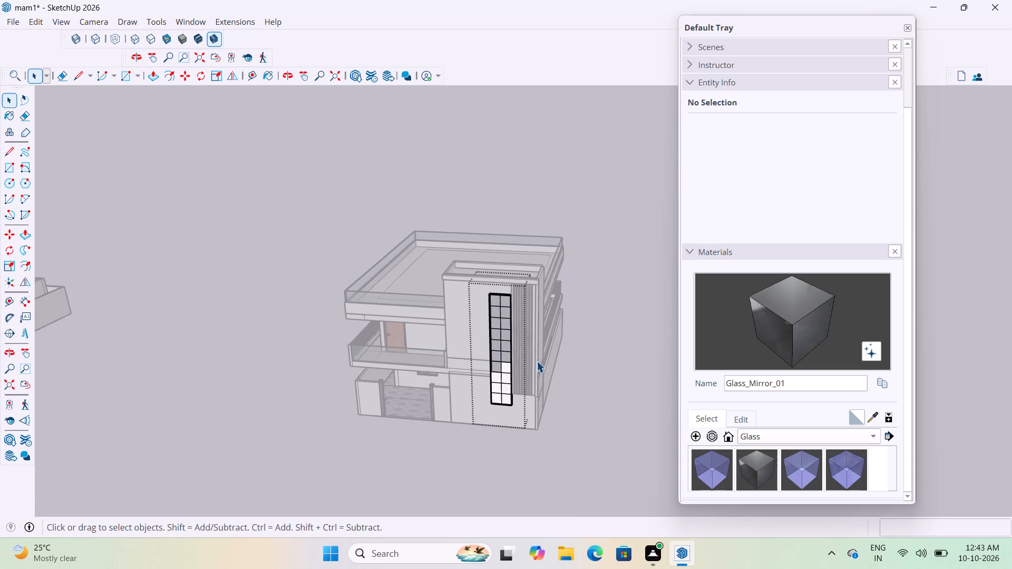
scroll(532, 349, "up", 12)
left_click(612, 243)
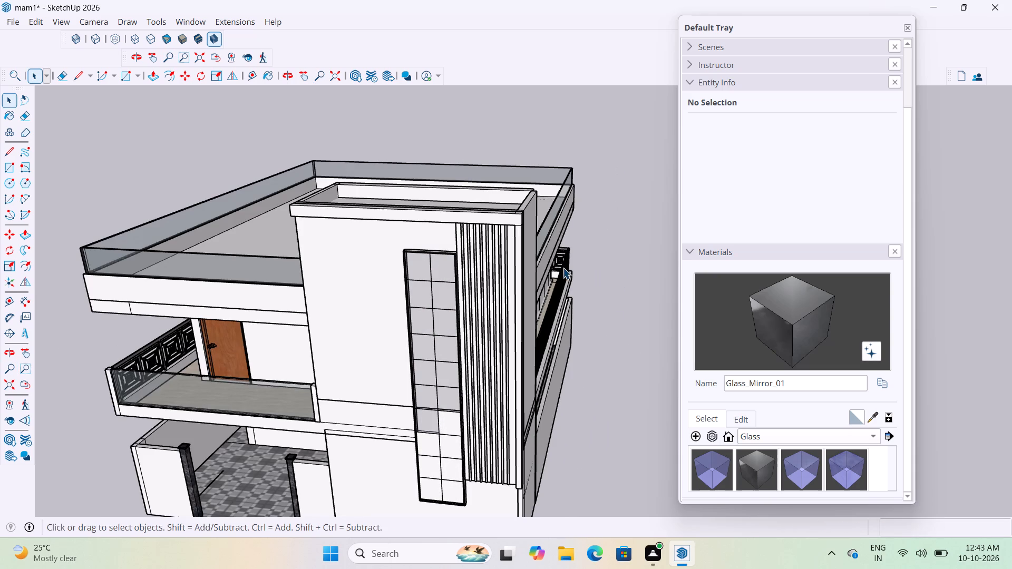
Reopen the window group and paint the seventh row's right pane with Glass_Mirror_01.
middle_click_drag(249, 245, 300, 202)
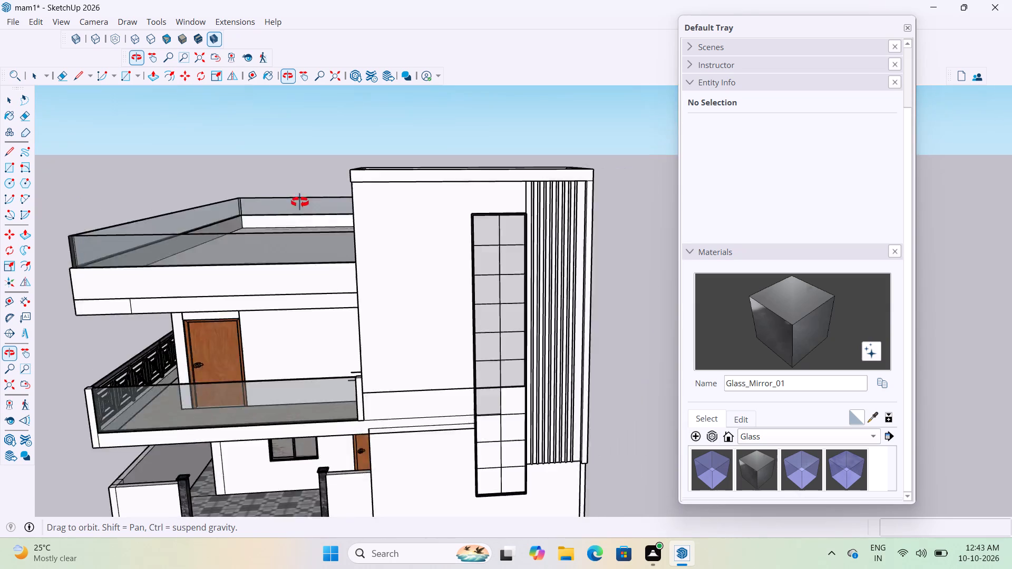
middle_click_drag(300, 202, 287, 202)
scroll(484, 448, "up", 17)
scroll(458, 379, "down", 3)
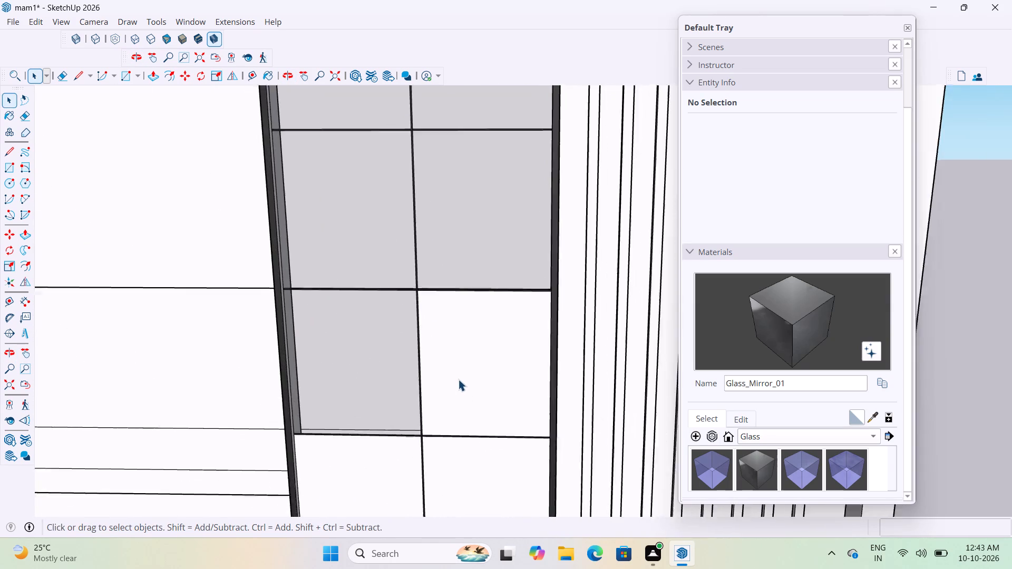
scroll(458, 379, "down", 2)
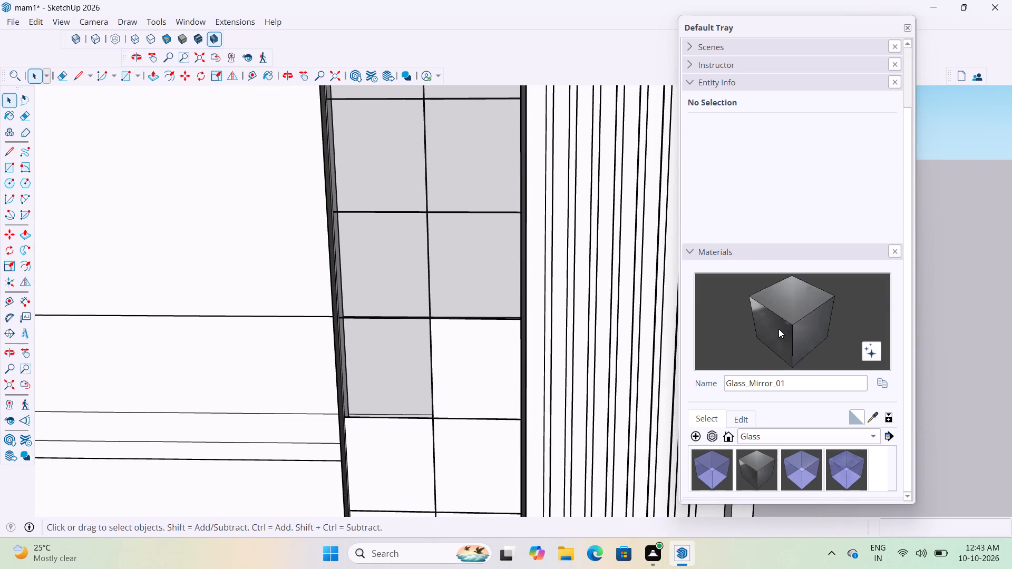
left_click(779, 329)
key("space")
double_click(479, 397)
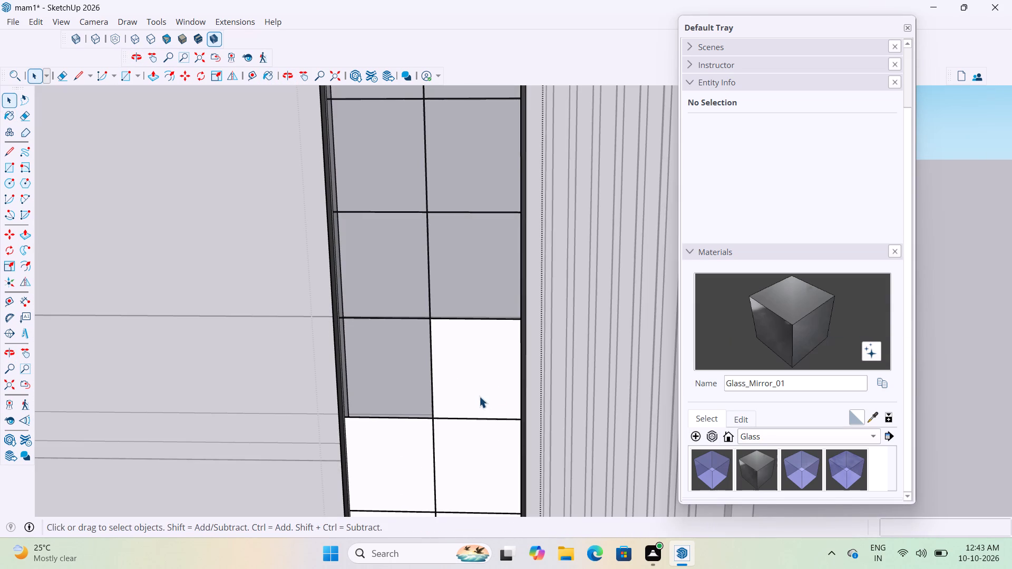
left_click(810, 326)
scroll(446, 395, "up", 3)
left_click(456, 376)
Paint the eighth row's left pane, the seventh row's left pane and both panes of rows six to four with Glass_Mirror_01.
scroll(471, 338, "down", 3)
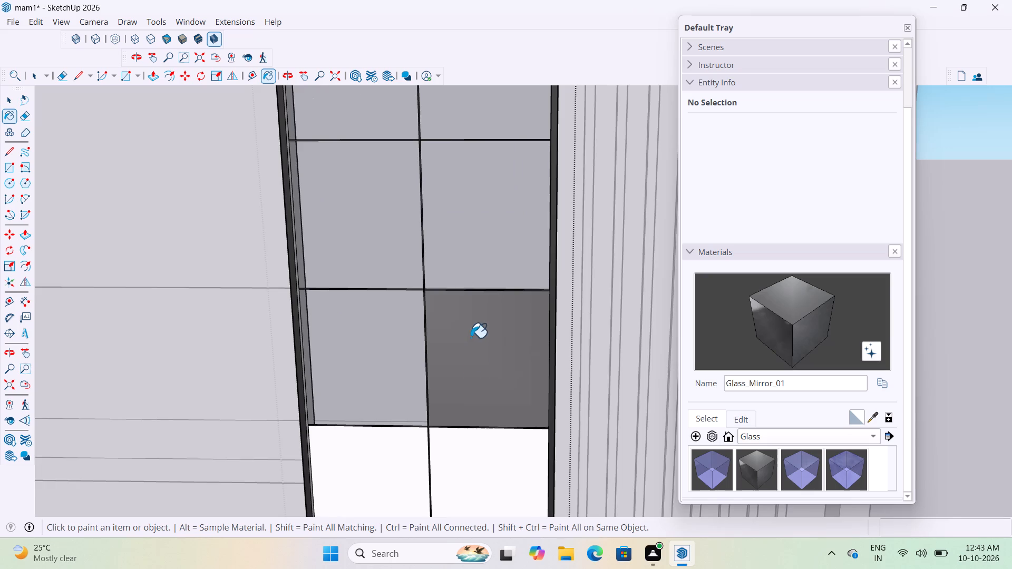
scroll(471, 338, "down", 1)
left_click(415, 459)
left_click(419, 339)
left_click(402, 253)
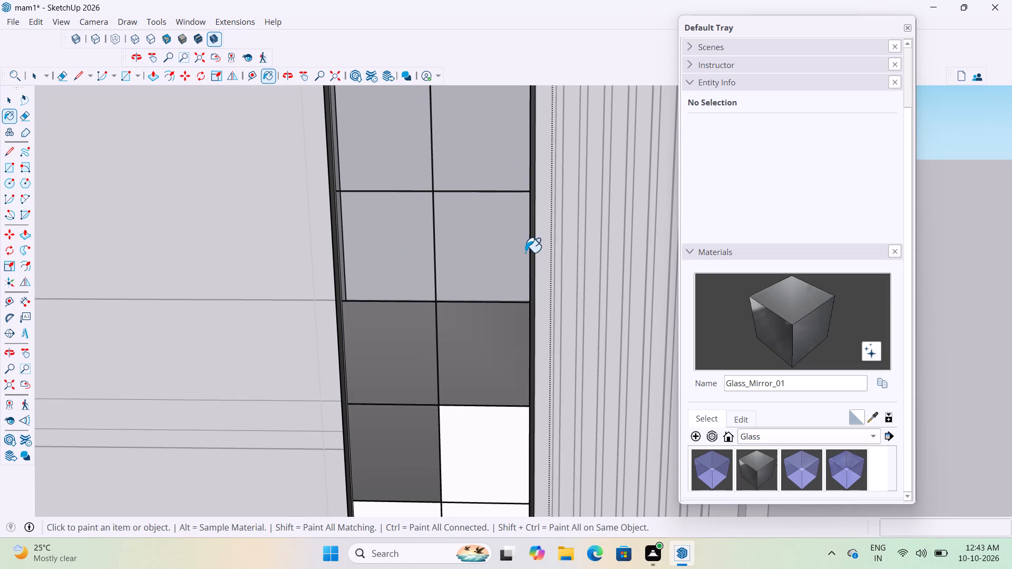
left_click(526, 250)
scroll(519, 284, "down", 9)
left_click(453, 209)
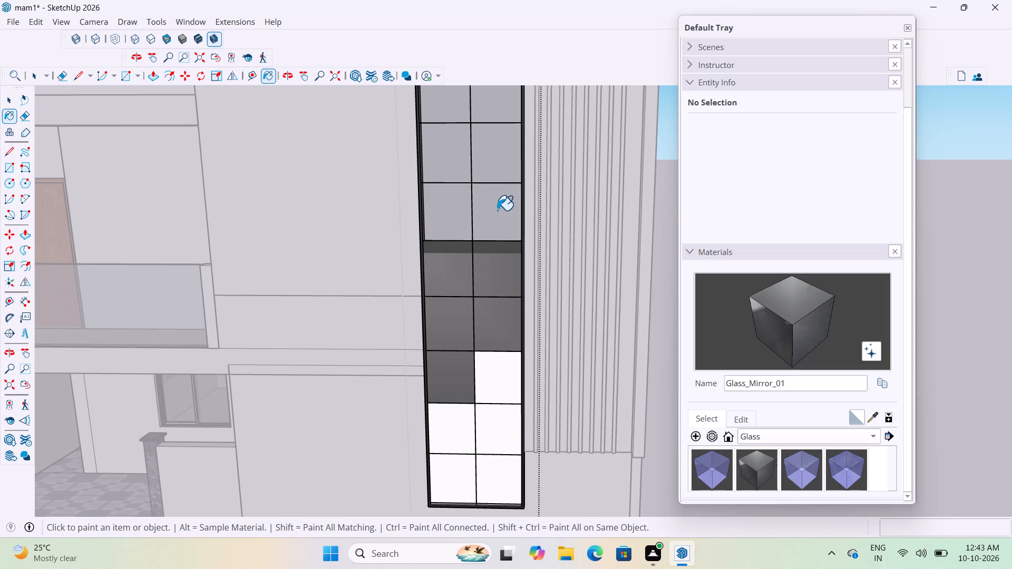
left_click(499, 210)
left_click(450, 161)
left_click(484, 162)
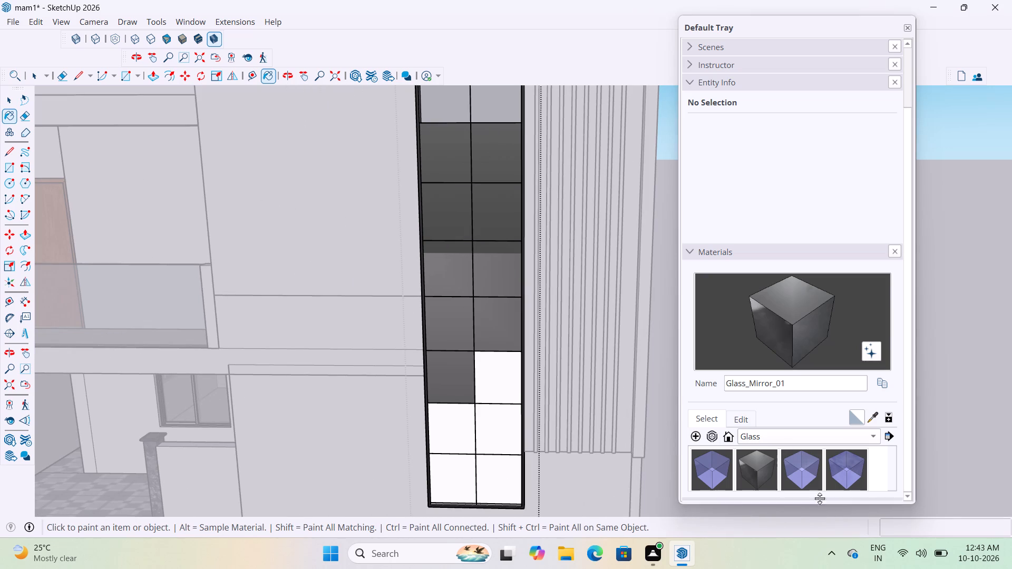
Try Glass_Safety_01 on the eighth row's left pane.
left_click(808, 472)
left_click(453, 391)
Paint both panes of the window's eighth row with Glass_Sky Reflection_01.
scroll(492, 338, "up", 3)
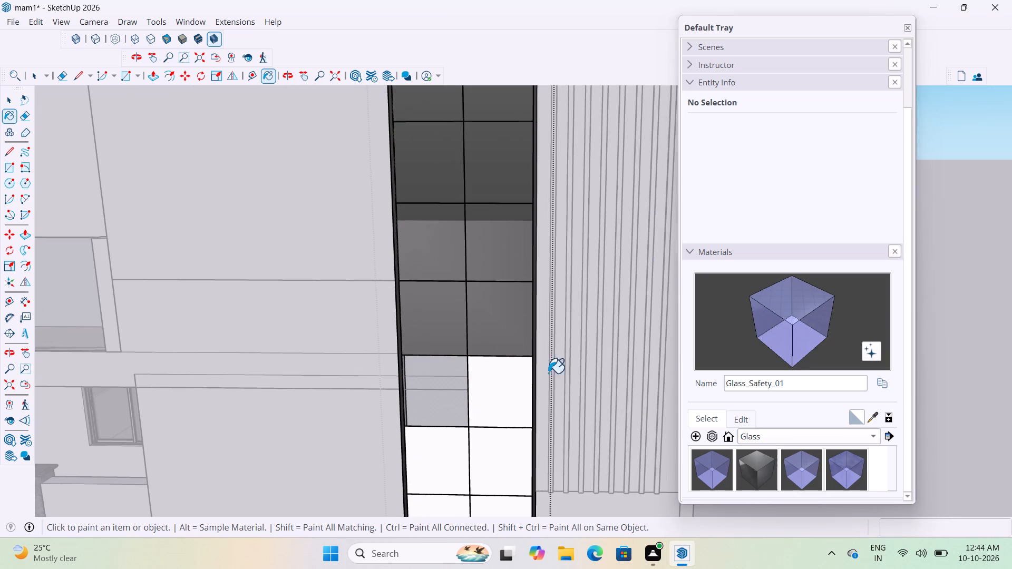
left_click(857, 476)
left_click(433, 408)
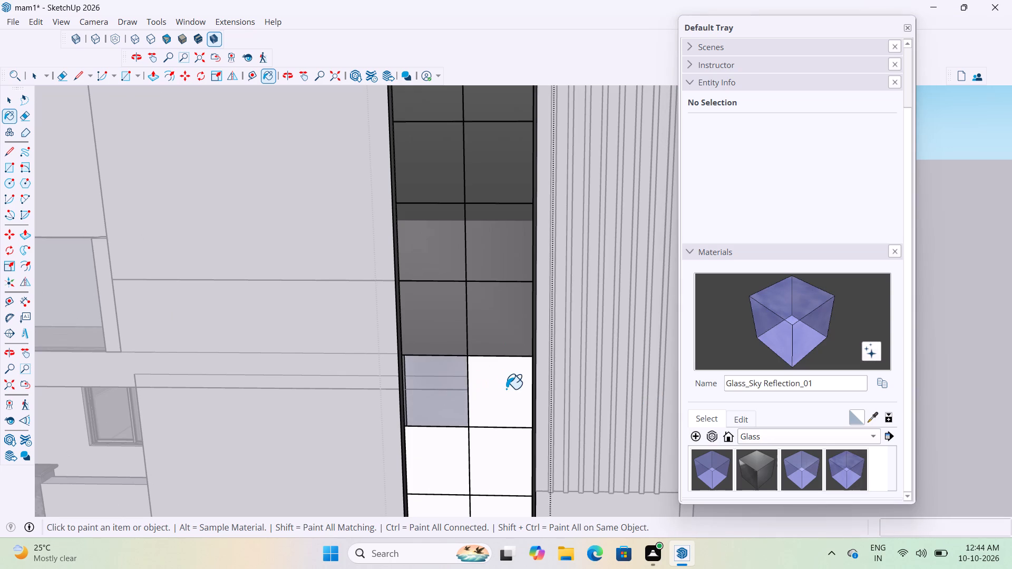
left_click(506, 389)
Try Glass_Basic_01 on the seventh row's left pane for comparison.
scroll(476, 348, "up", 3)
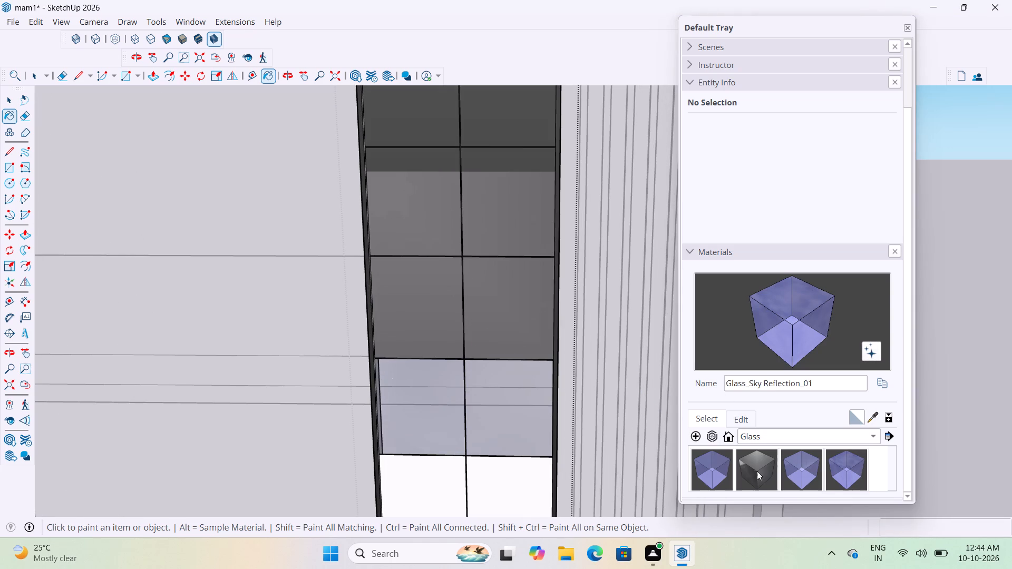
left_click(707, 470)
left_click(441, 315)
Paint both panes of the seventh and sixth rows with Glass_Sky Reflection_01, reapplying it to the eighth row.
scroll(486, 358, "up", 4)
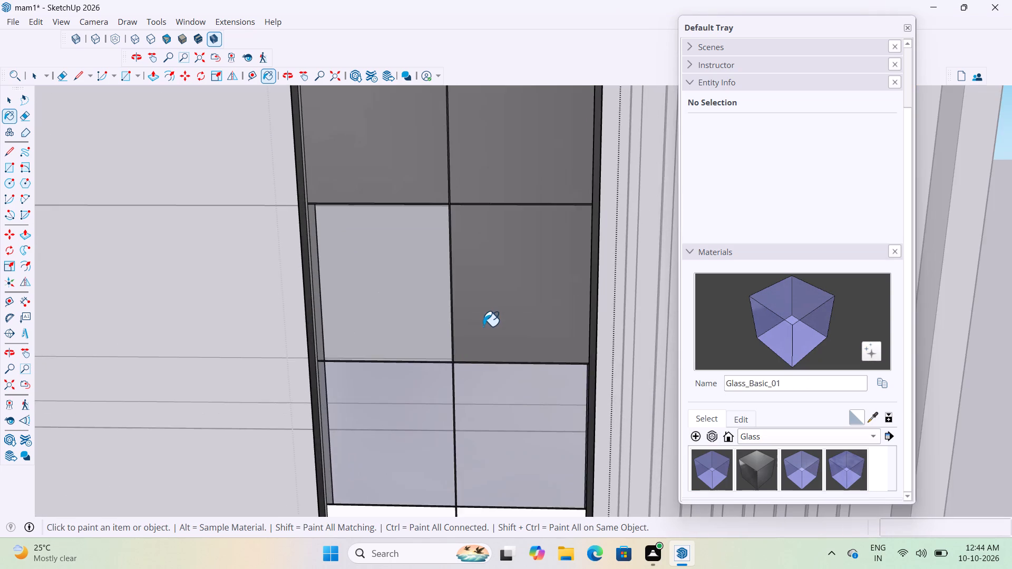
middle_click_drag(483, 327, 397, 340)
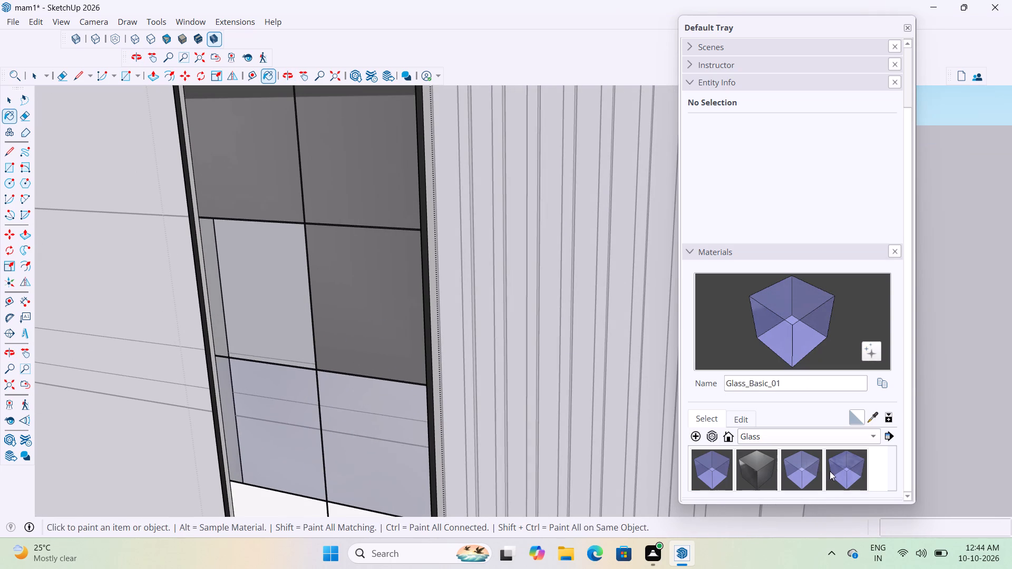
left_click(836, 469)
left_click(367, 433)
left_click(337, 290)
scroll(385, 325, "down", 4)
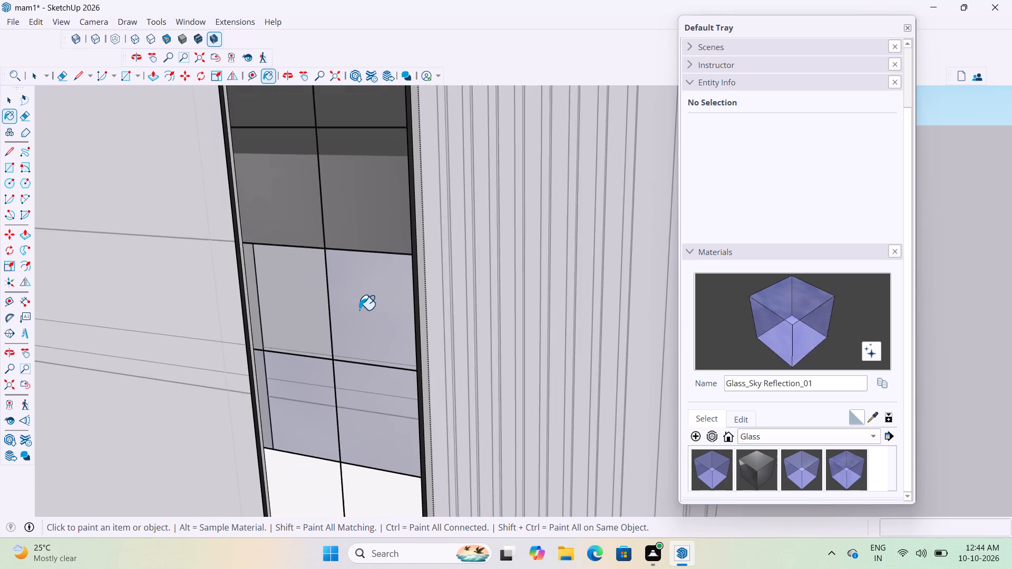
middle_click_drag(359, 307, 528, 292)
left_click(428, 298)
left_click(460, 428)
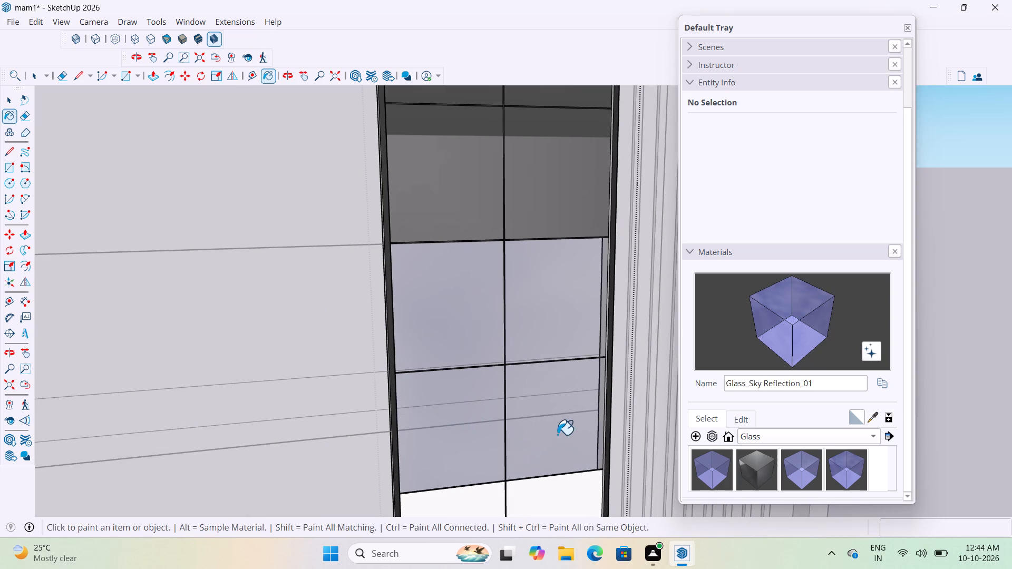
left_click(557, 434)
left_click(449, 200)
left_click(554, 199)
Paint both panes of the window's fifth and fourth rows with Glass_Sky Reflection_01.
scroll(420, 325, "down", 11)
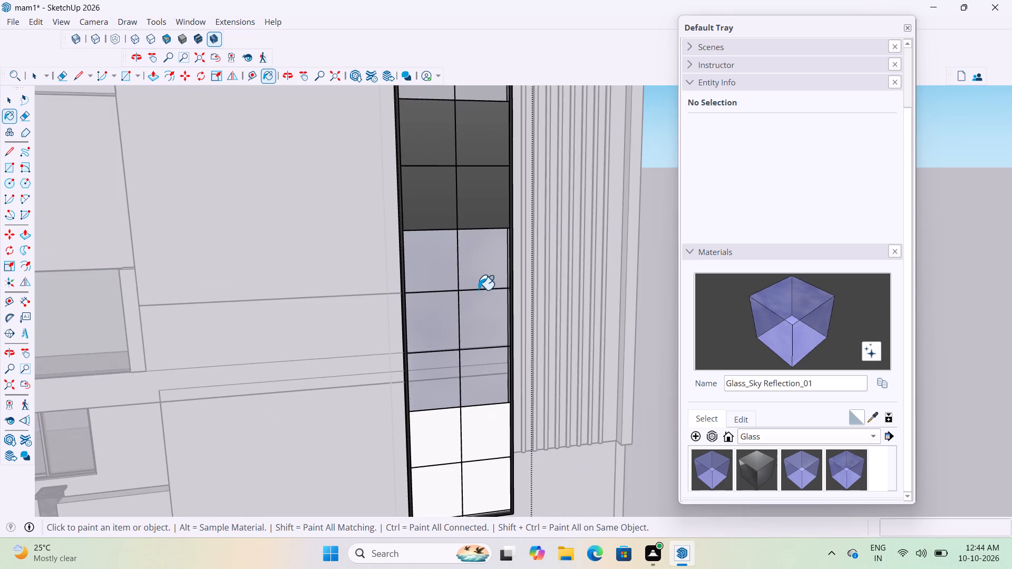
middle_click_drag(478, 290, 347, 416)
left_click(391, 249)
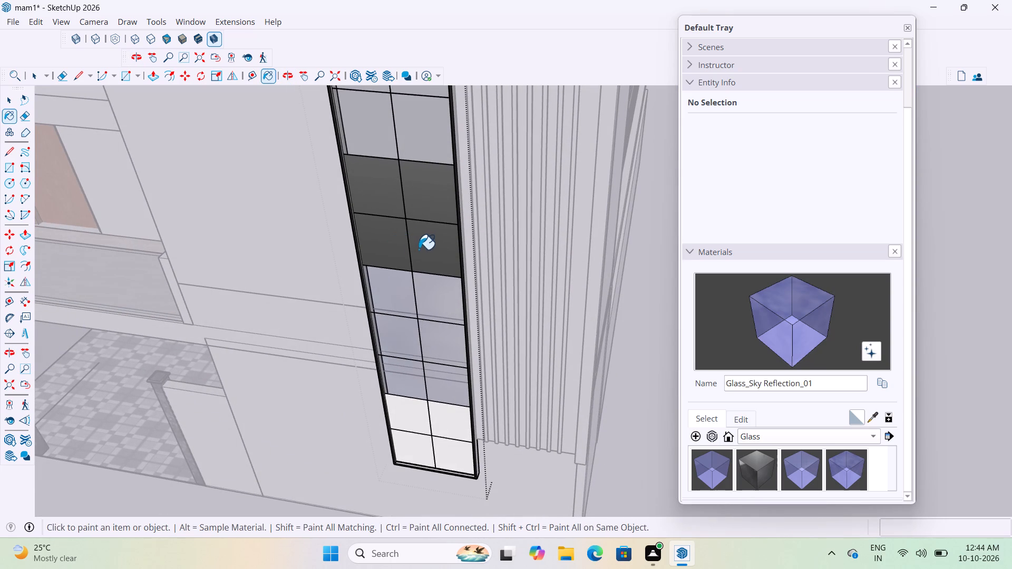
left_click(418, 249)
left_click(370, 201)
left_click_drag(416, 199, 425, 205)
Paint both panes of the window's third, second and top rows with Glass_Sky Reflection_01.
scroll(520, 298, "down", 5)
scroll(401, 175, "up", 4)
left_click(436, 194)
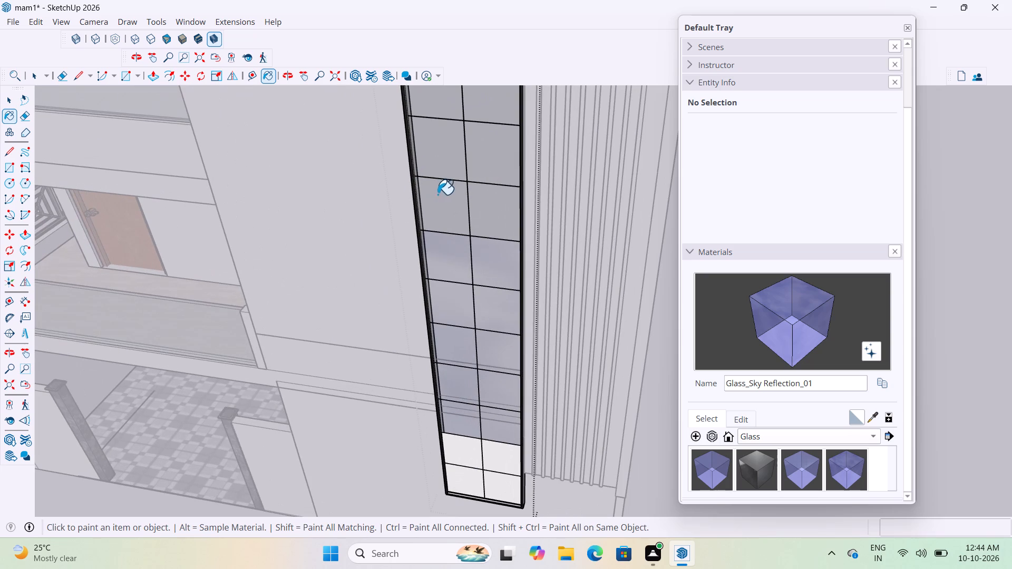
left_click(481, 209)
left_click(434, 162)
left_click(486, 158)
scroll(471, 223, "down", 4)
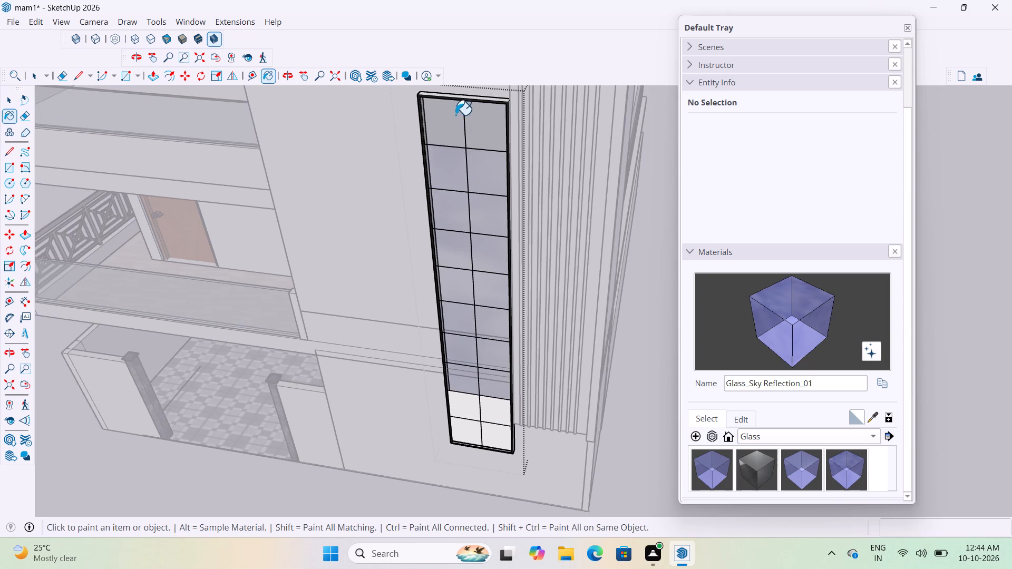
left_click(449, 126)
left_click(477, 139)
Paint the four panes of the window's two lowest rows with Glass_Sky Reflection_01.
scroll(422, 428, "up", 7)
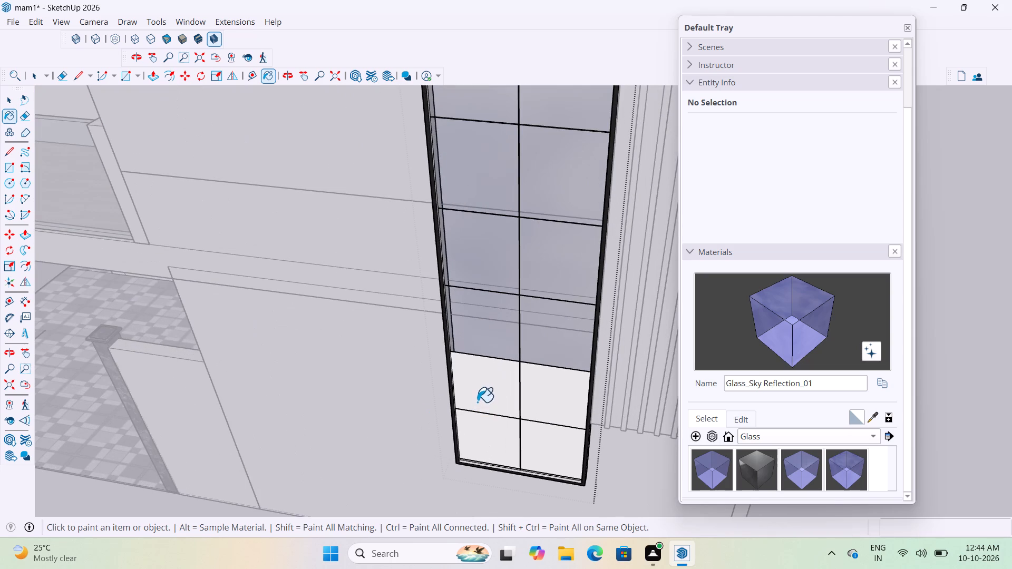
left_click(478, 399)
left_click(551, 399)
left_click(486, 446)
left_click(543, 447)
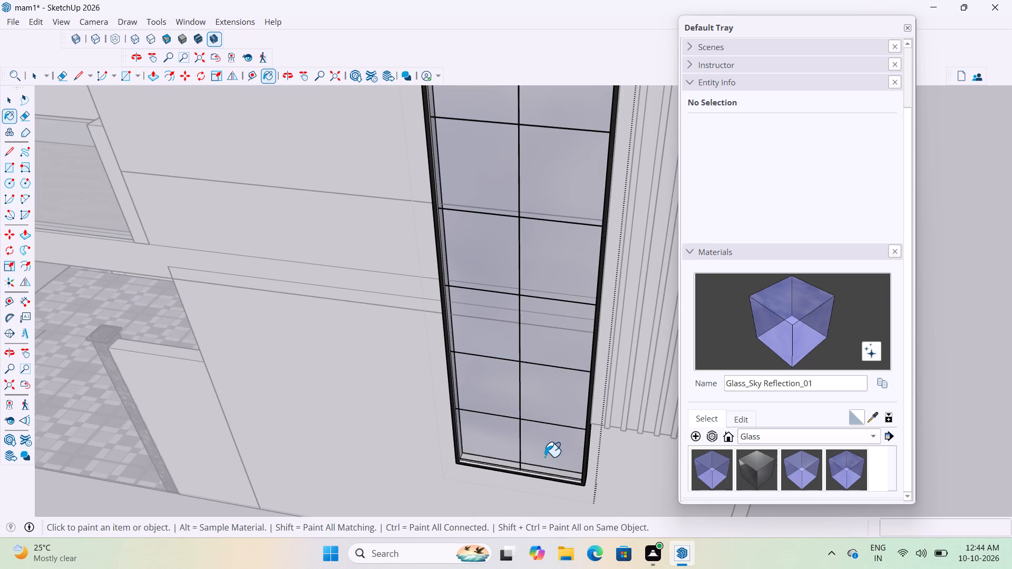
Paint the narrow white strips along the window's bottom edge with Glass_Sky Reflection_01 and leave the window group.
scroll(549, 463, "down", 10)
scroll(526, 431, "up", 16)
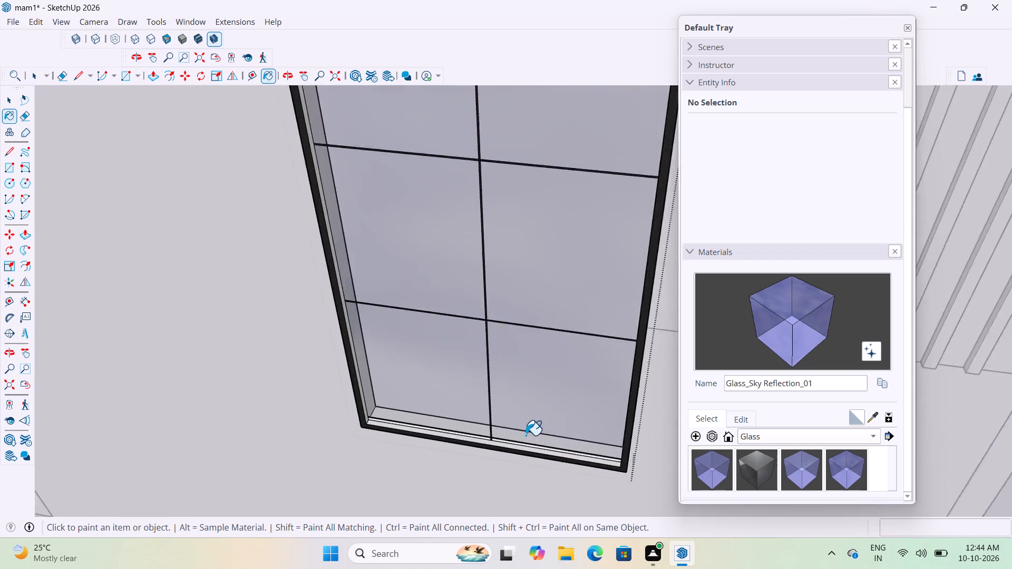
scroll(526, 435, "up", 6)
scroll(457, 449, "up", 8)
left_click(479, 440)
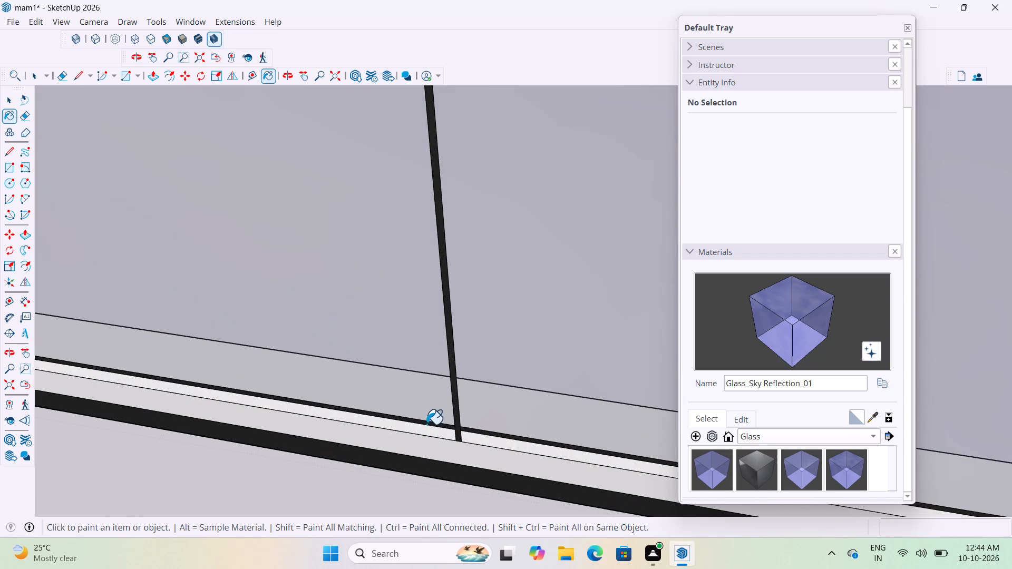
left_click(421, 429)
scroll(478, 400, "down", 20)
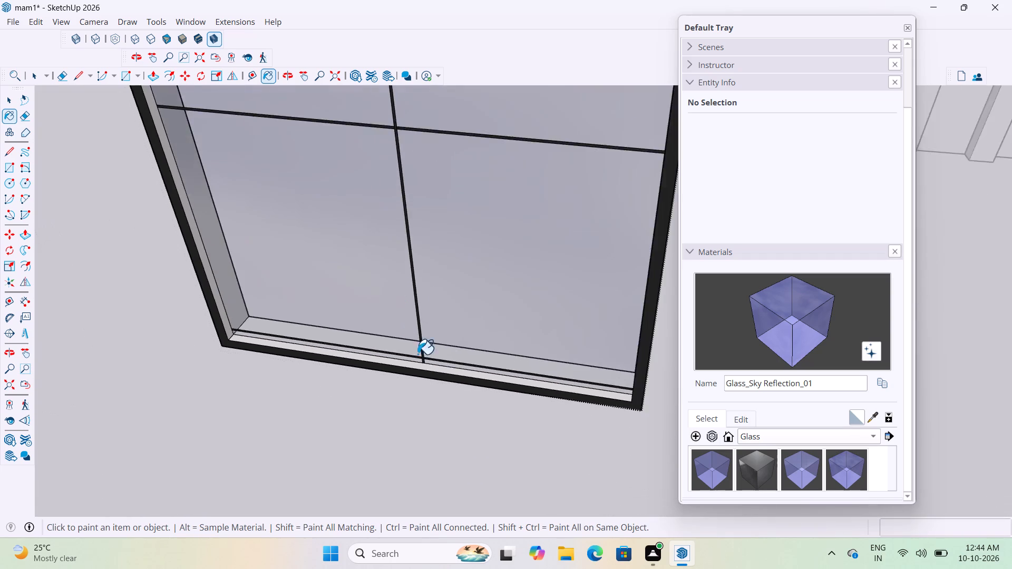
scroll(417, 354, "down", 10)
middle_click_drag(396, 382, 470, 370)
scroll(415, 352, "down", 16)
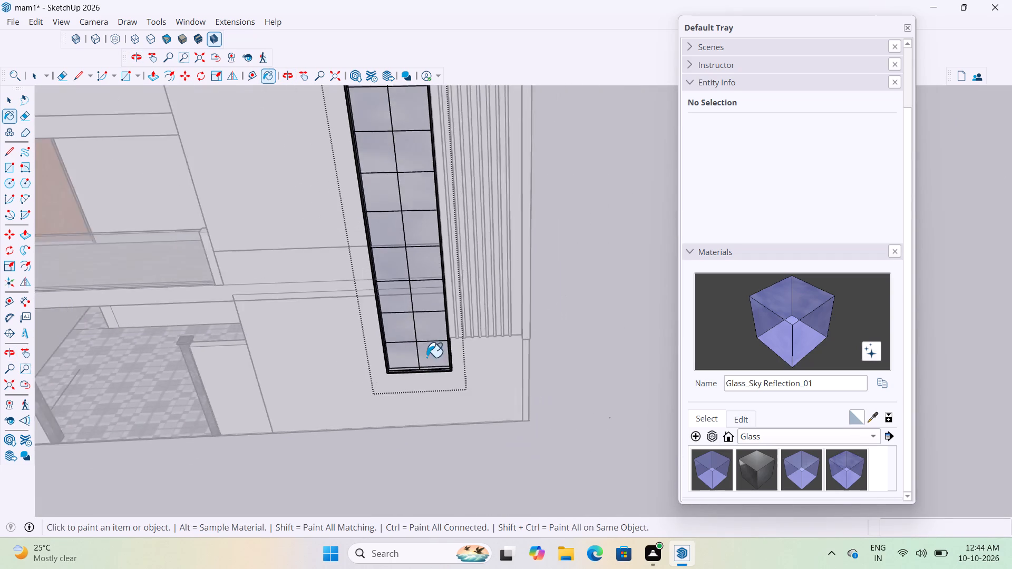
scroll(426, 357, "down", 1)
key("space")
left_click(609, 327)
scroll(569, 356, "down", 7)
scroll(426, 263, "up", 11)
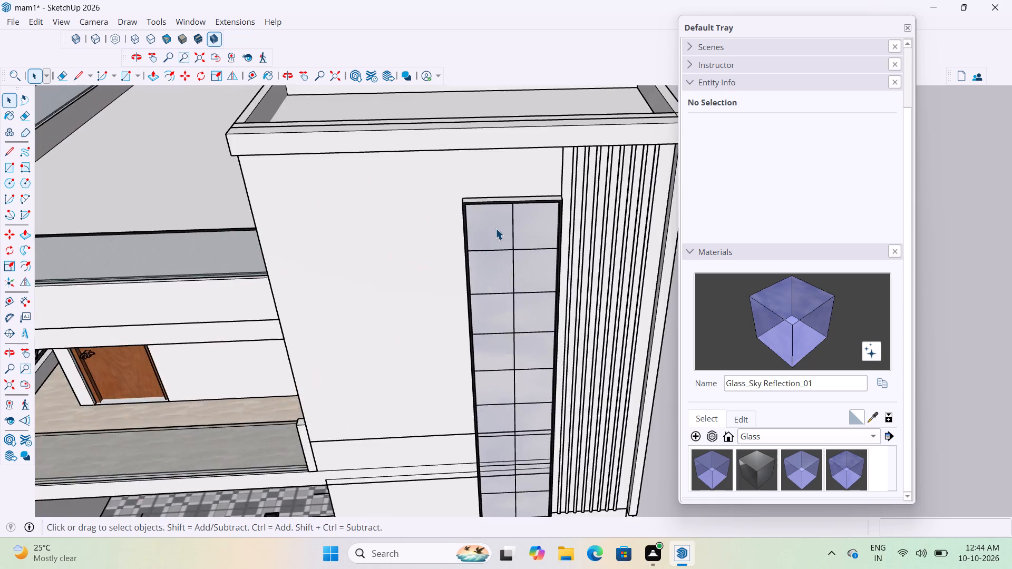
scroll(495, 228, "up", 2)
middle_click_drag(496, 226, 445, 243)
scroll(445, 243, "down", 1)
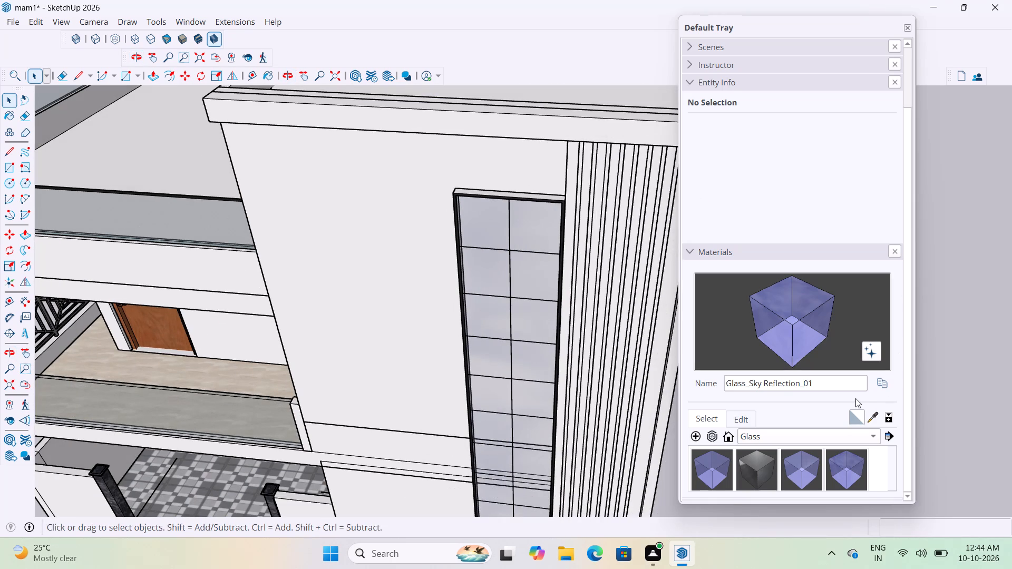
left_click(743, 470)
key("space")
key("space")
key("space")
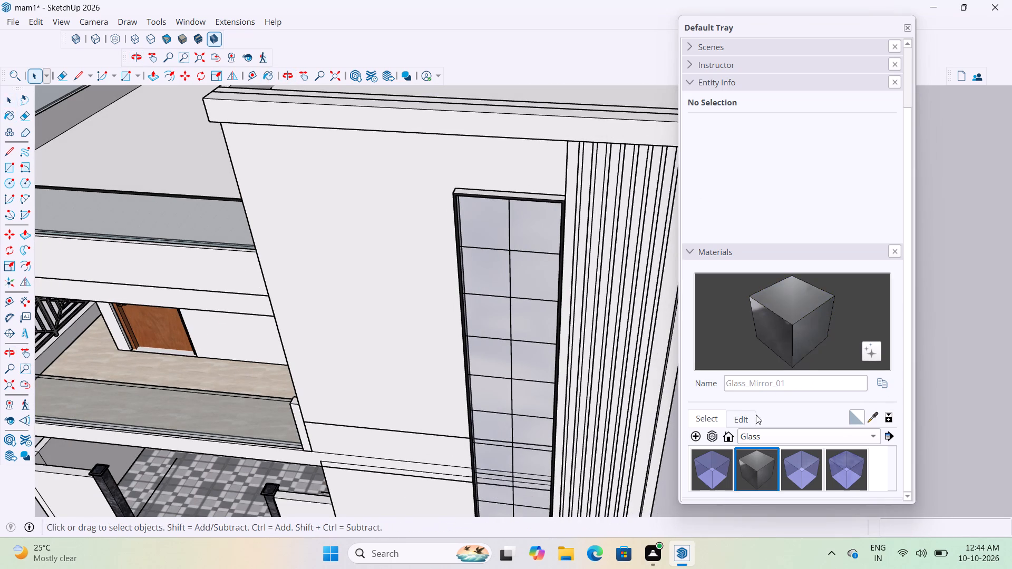
Sample M08_Obsidian_Black from the window frame and apply it to the closed window group to cover its unpainted sides.
left_click(878, 416)
scroll(559, 257, "up", 18)
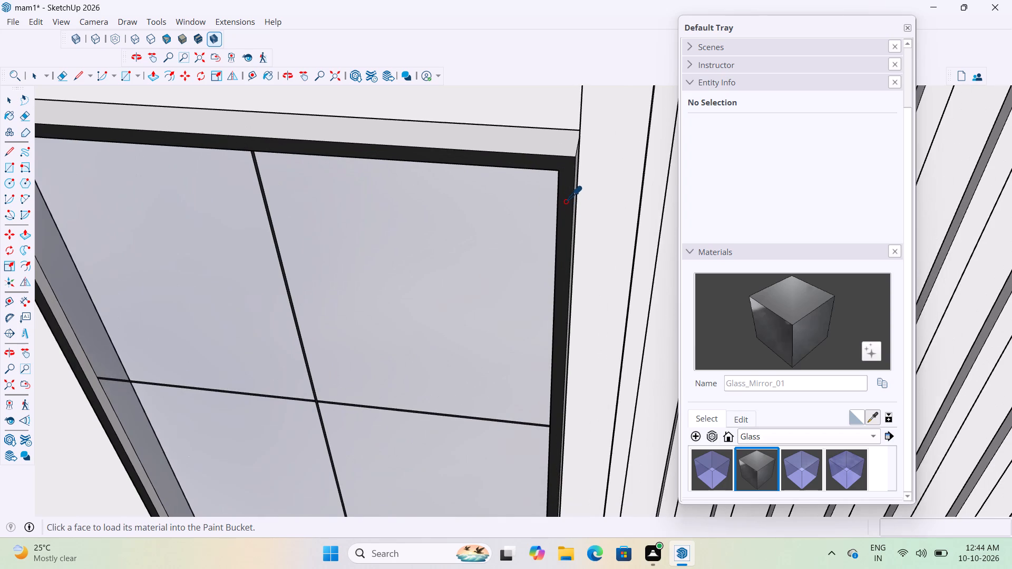
left_click(565, 201)
left_click(558, 148)
scroll(558, 148, "down", 5)
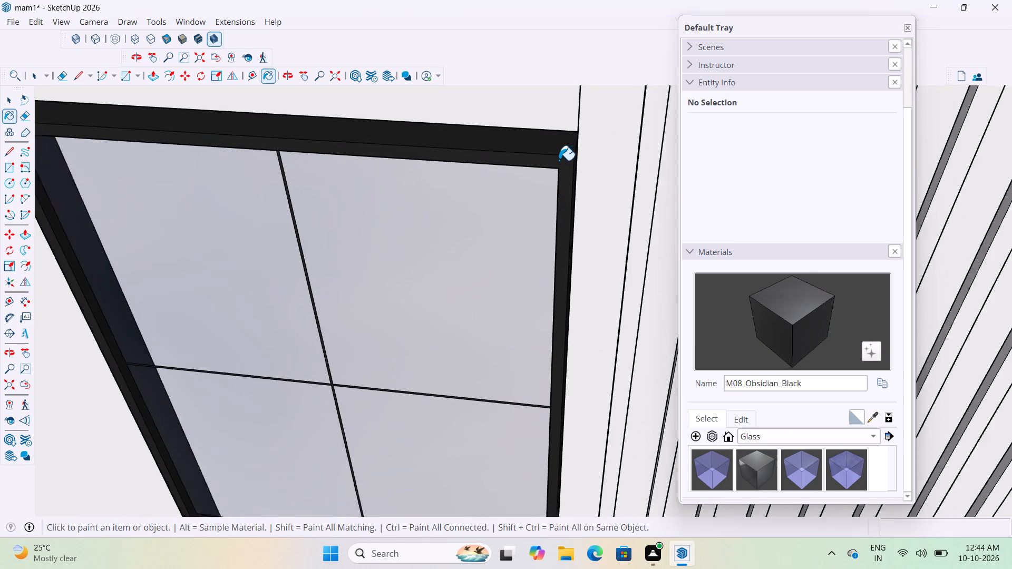
scroll(560, 158, "down", 5)
scroll(557, 156, "down", 20)
scroll(557, 156, "down", 1)
key("space")
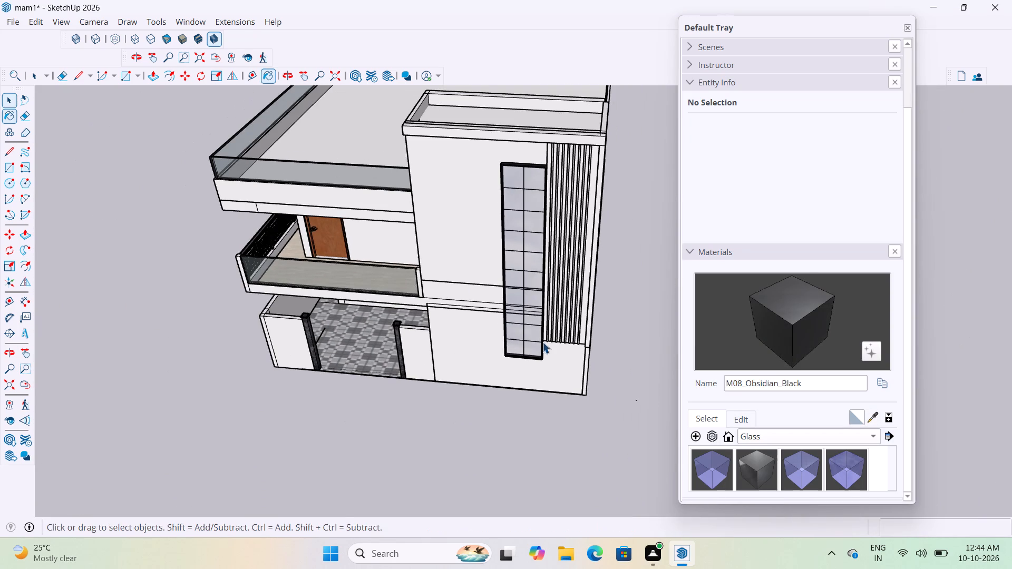
key("space")
left_click(643, 330)
Examine the front facade and roof edge around the finished tall window.
middle_click_drag(565, 357, 680, 310)
scroll(606, 322, "up", 3)
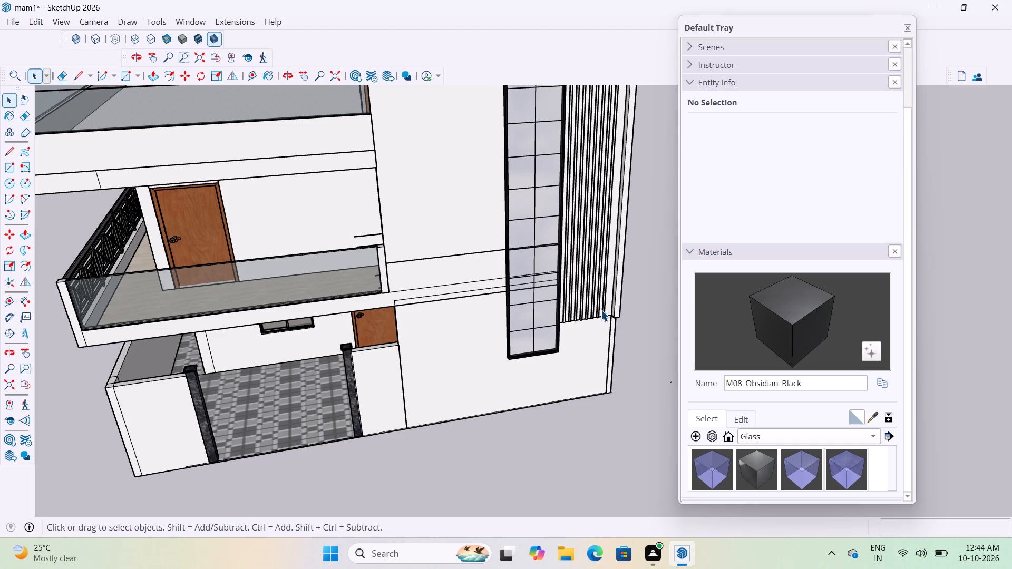
scroll(493, 193, "down", 7)
scroll(485, 264, "down", 3)
scroll(491, 131, "up", 6)
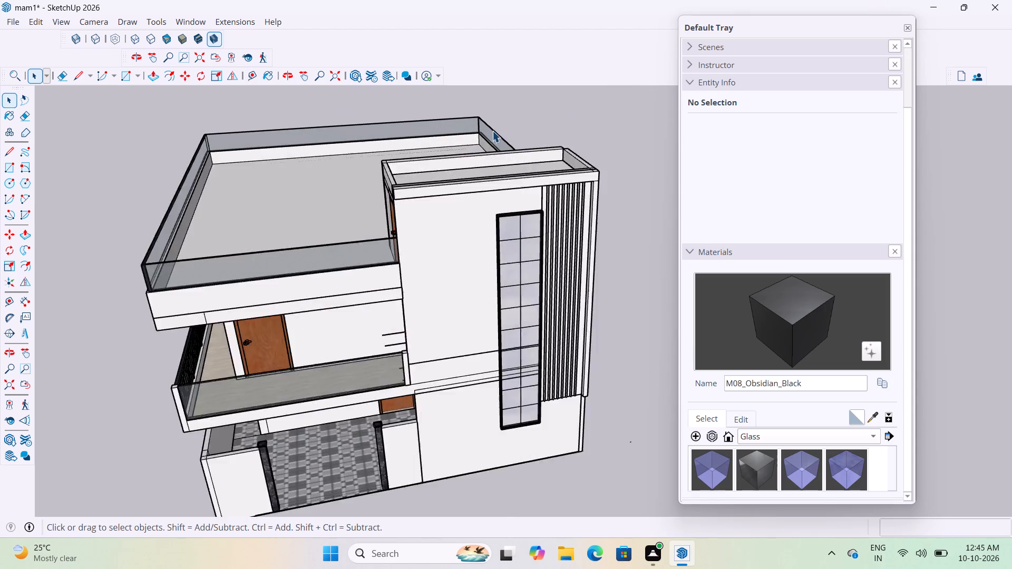
scroll(492, 131, "up", 4)
scroll(496, 144, "down", 6)
scroll(522, 205, "up", 7)
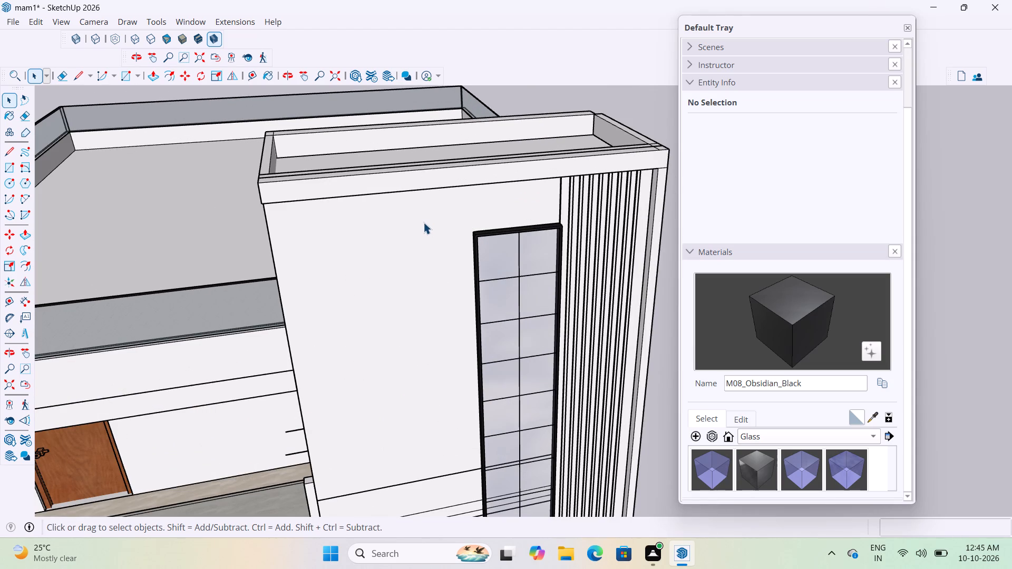
scroll(423, 222, "down", 3)
middle_click_drag(460, 193, 479, 121)
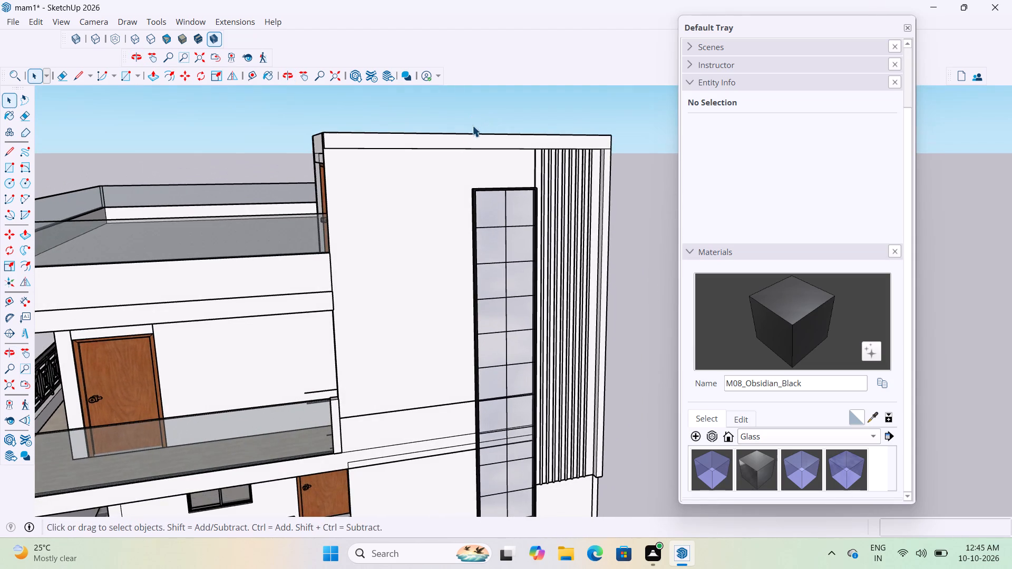
scroll(465, 133, "down", 4)
scroll(448, 203, "up", 2)
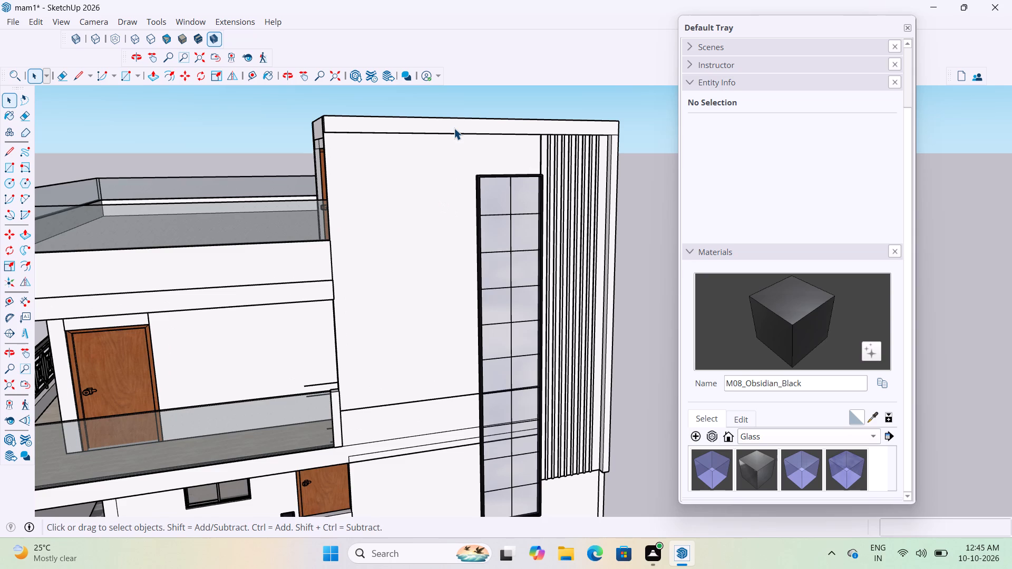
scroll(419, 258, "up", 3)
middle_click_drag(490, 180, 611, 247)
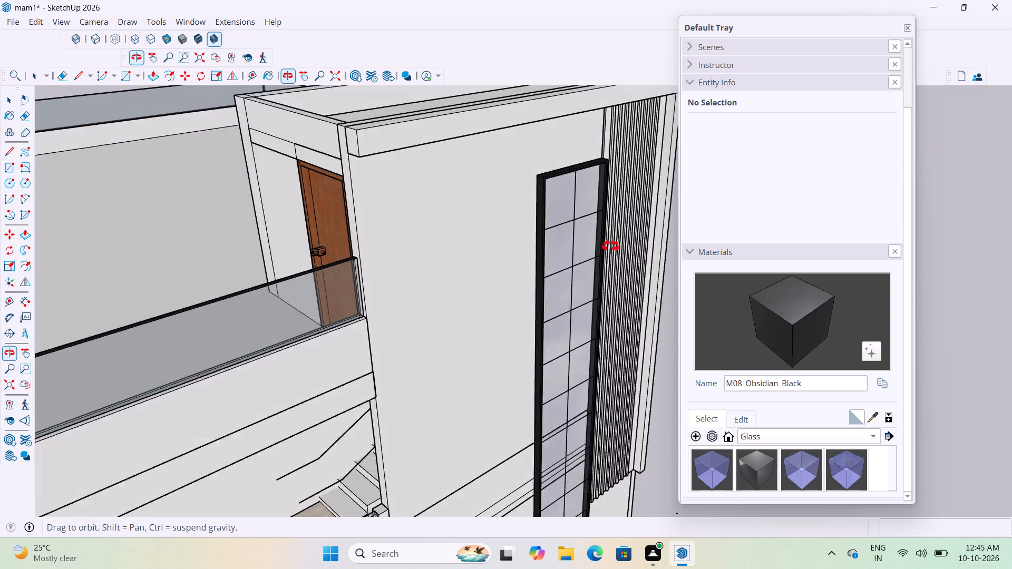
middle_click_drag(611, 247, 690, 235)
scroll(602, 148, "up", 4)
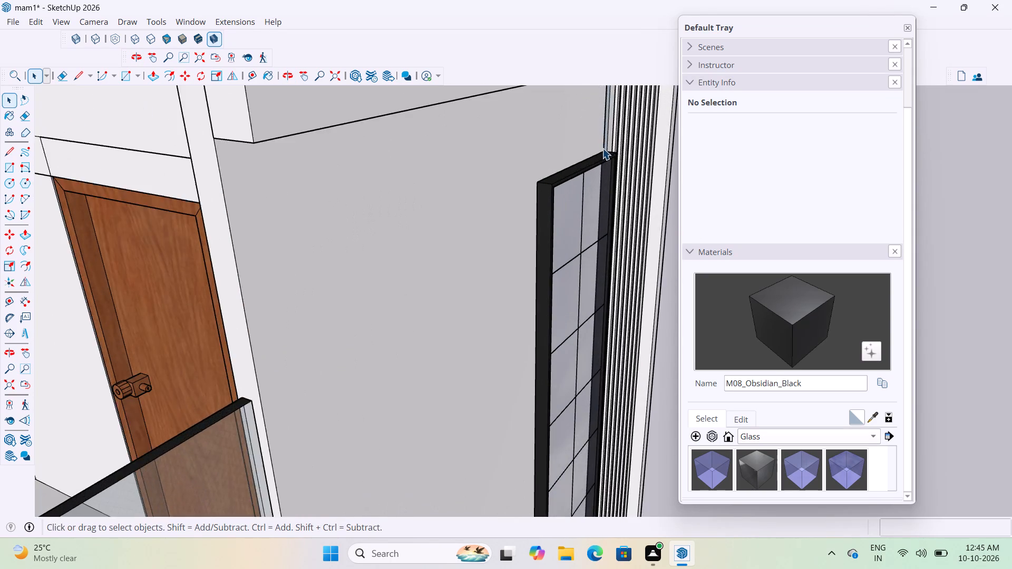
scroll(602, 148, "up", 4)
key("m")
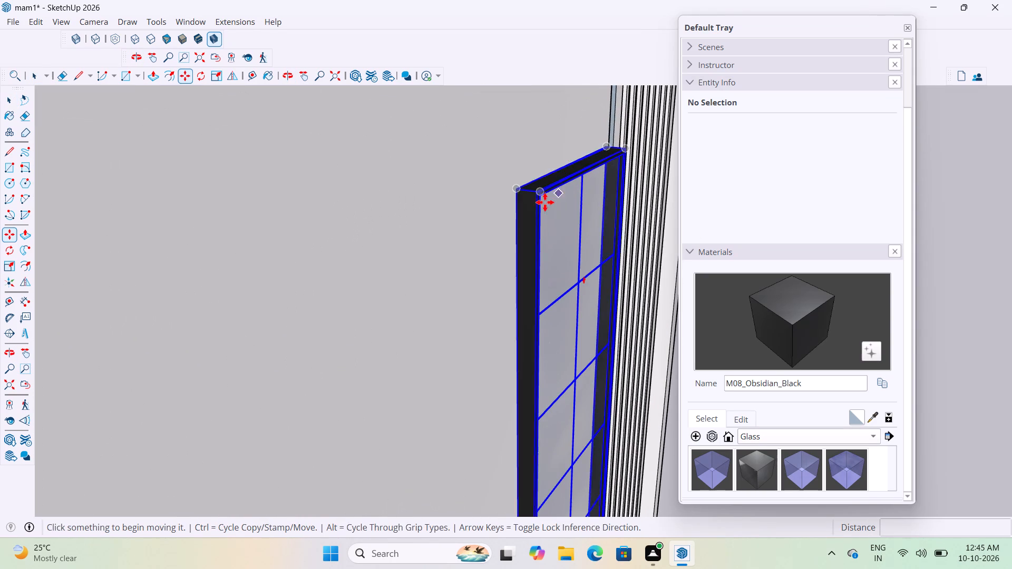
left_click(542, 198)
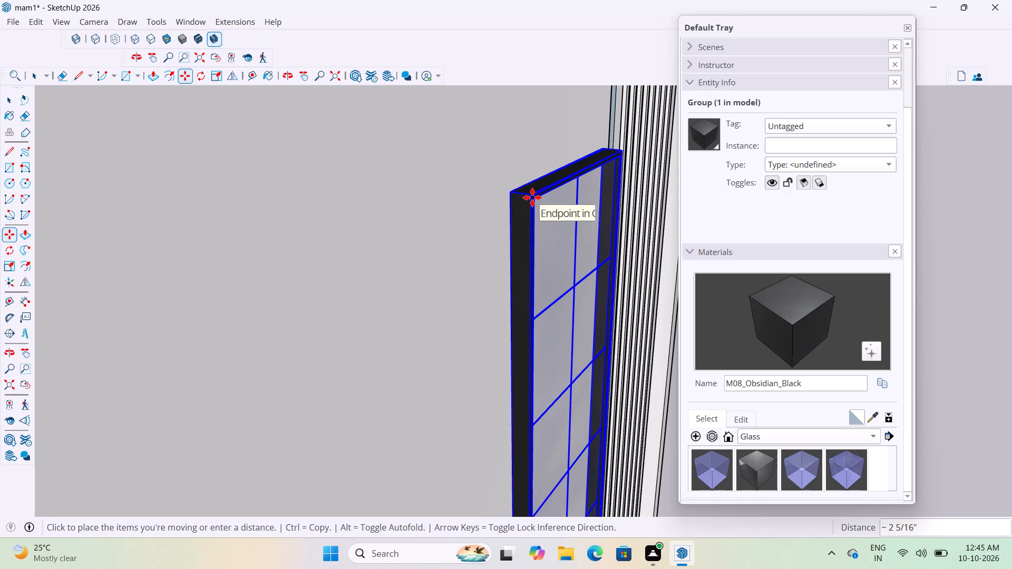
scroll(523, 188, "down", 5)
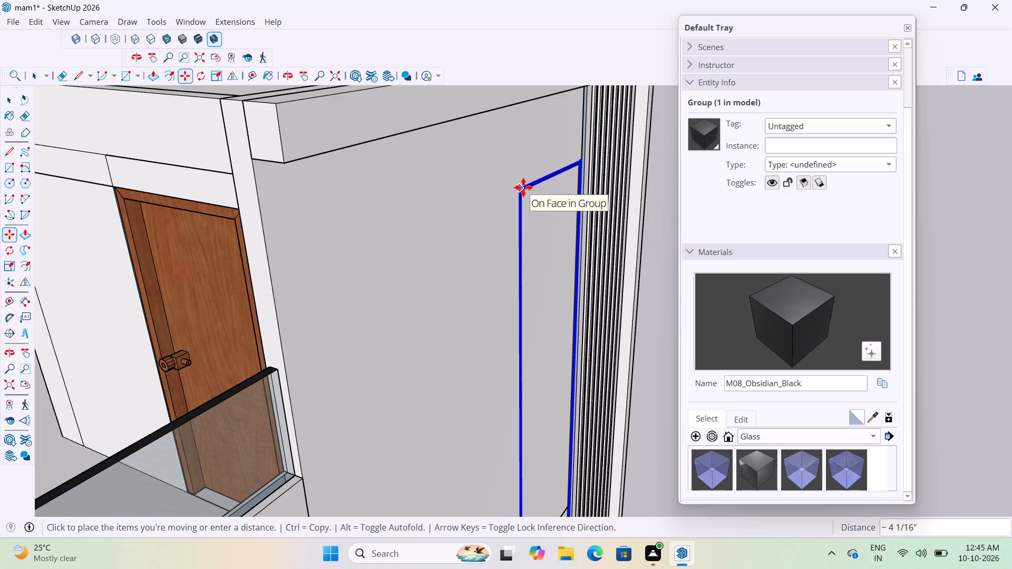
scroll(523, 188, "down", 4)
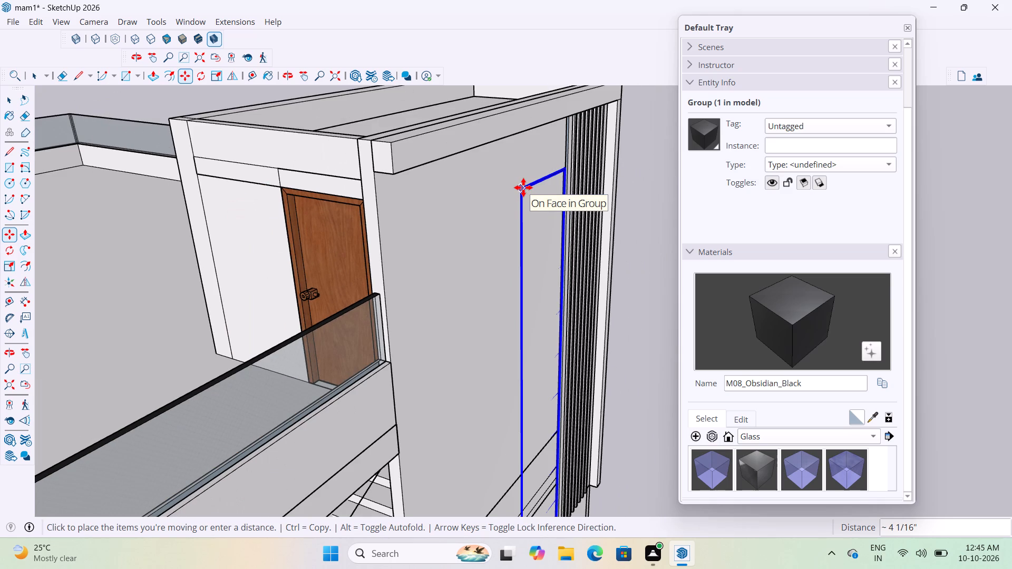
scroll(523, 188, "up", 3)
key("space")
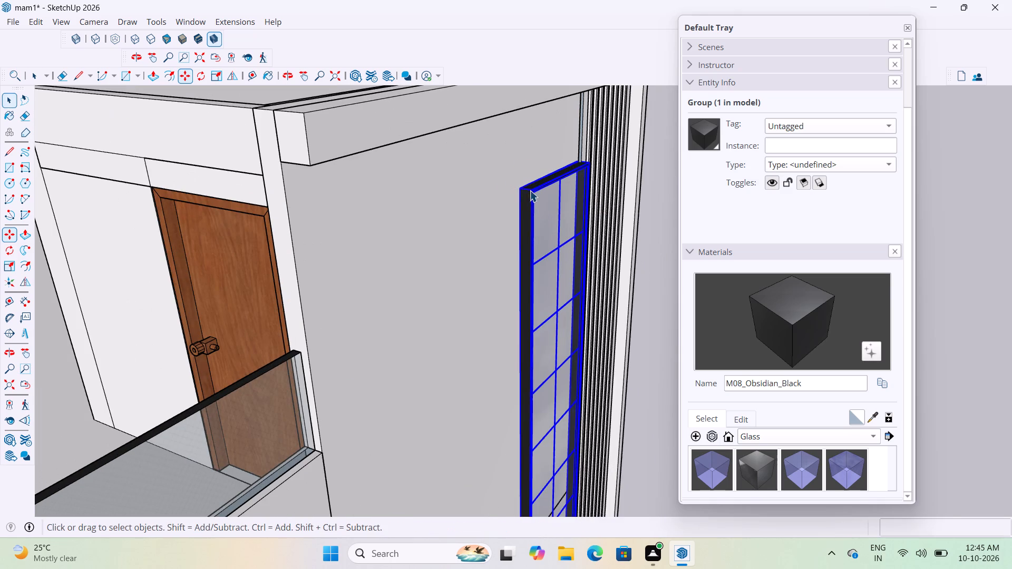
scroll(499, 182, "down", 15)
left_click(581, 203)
Examine the tall front window from both sides, including its frame edges and the vertical slats beside it.
scroll(569, 341, "up", 3)
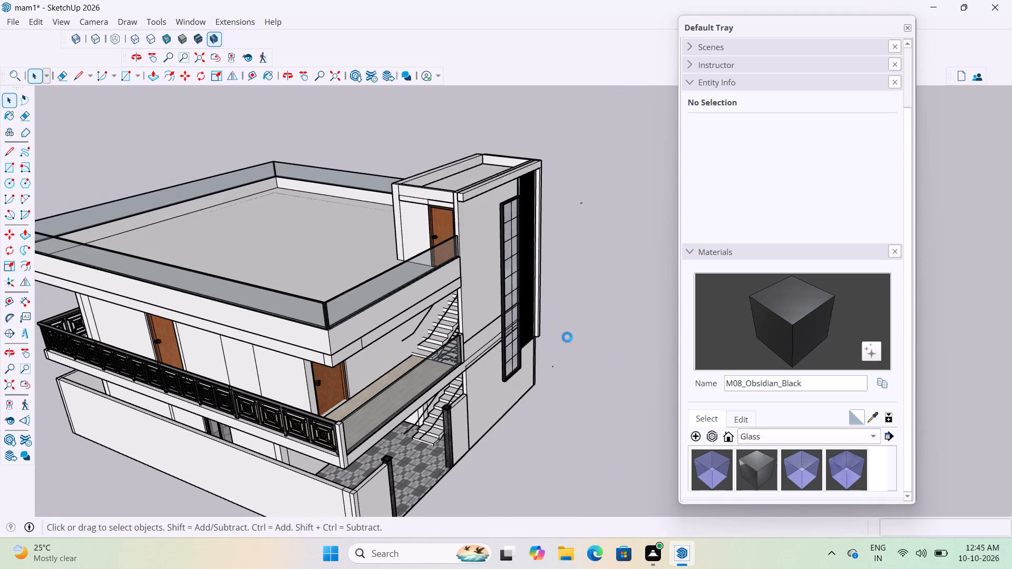
scroll(518, 350, "up", 3)
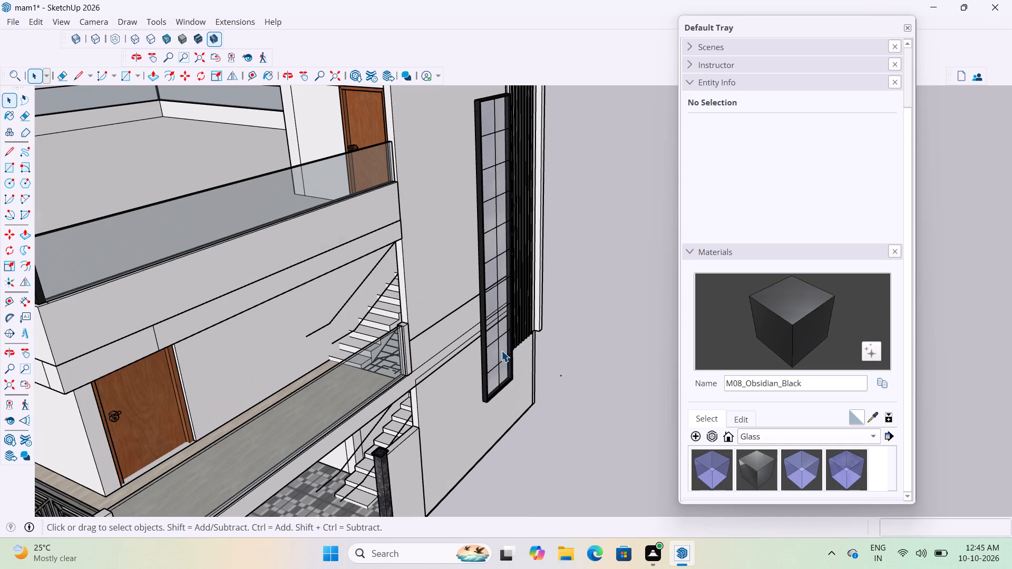
scroll(501, 350, "down", 6)
scroll(516, 421, "up", 6)
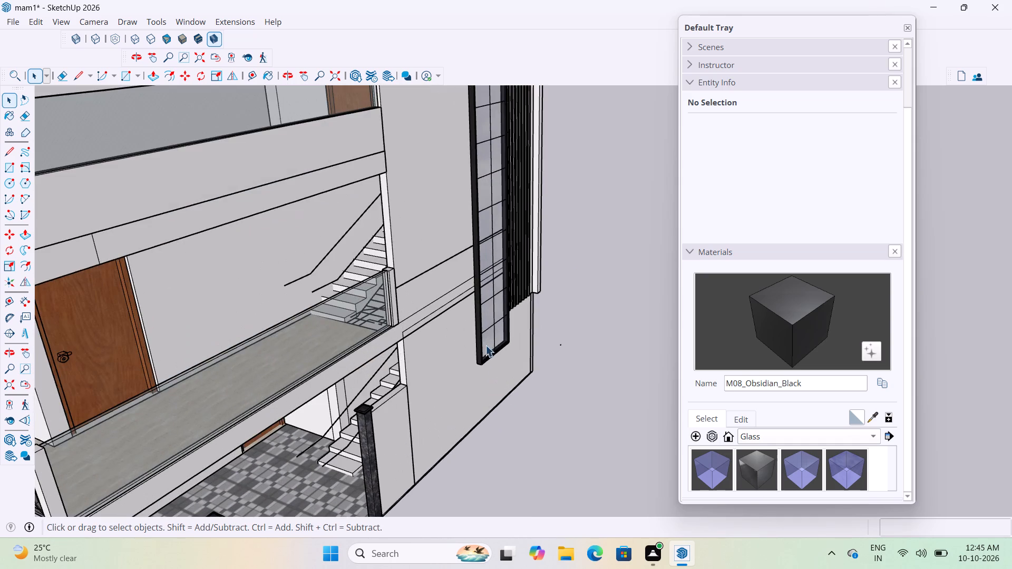
middle_click_drag(485, 344, 268, 362)
scroll(529, 425, "down", 8)
scroll(483, 276, "up", 6)
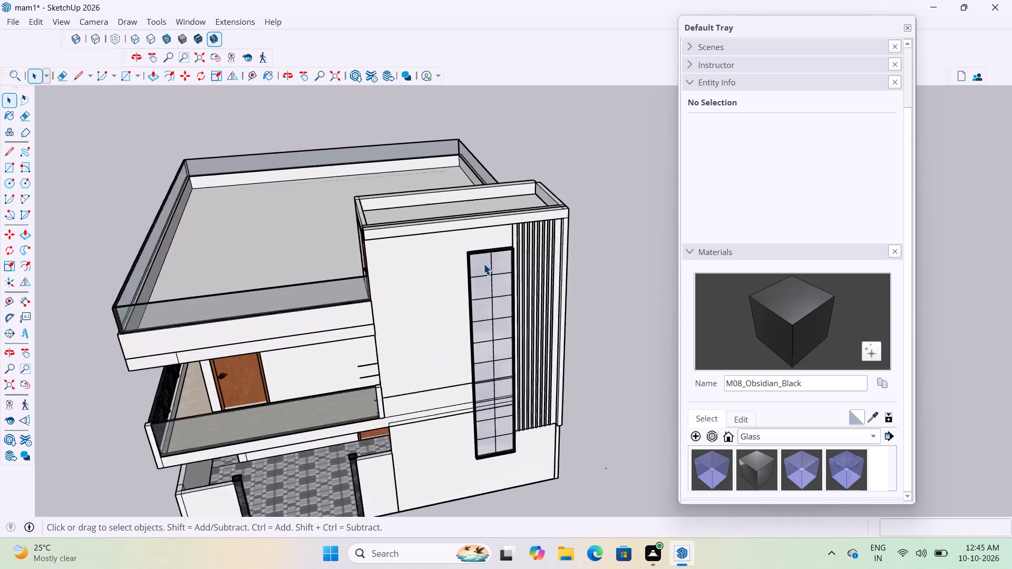
scroll(483, 263, "up", 2)
middle_click_drag(551, 225, 295, 284)
scroll(307, 268, "up", 11)
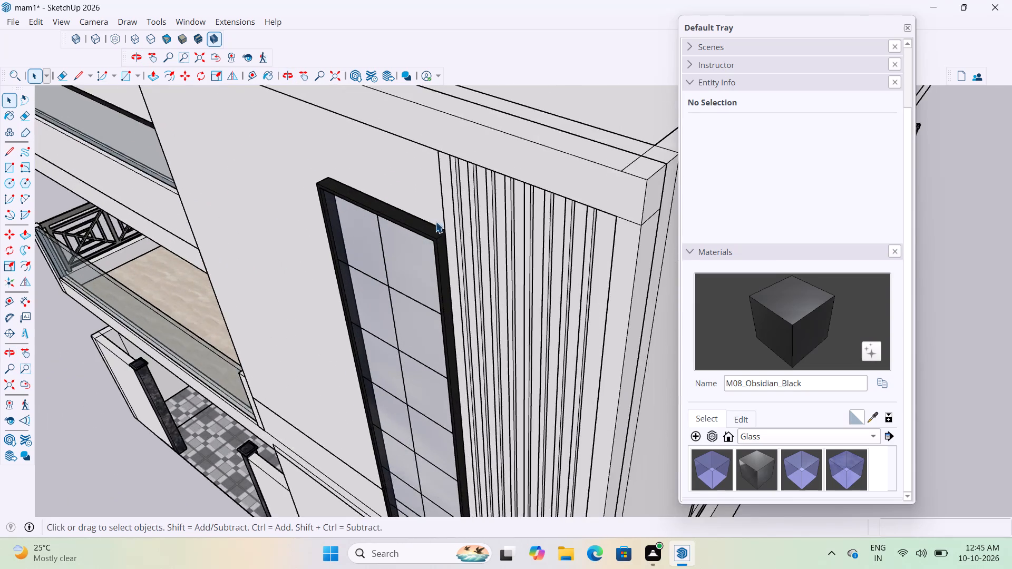
scroll(435, 221, "up", 3)
scroll(439, 212, "down", 1)
middle_click_drag(443, 209, 626, 173)
scroll(589, 201, "down", 9)
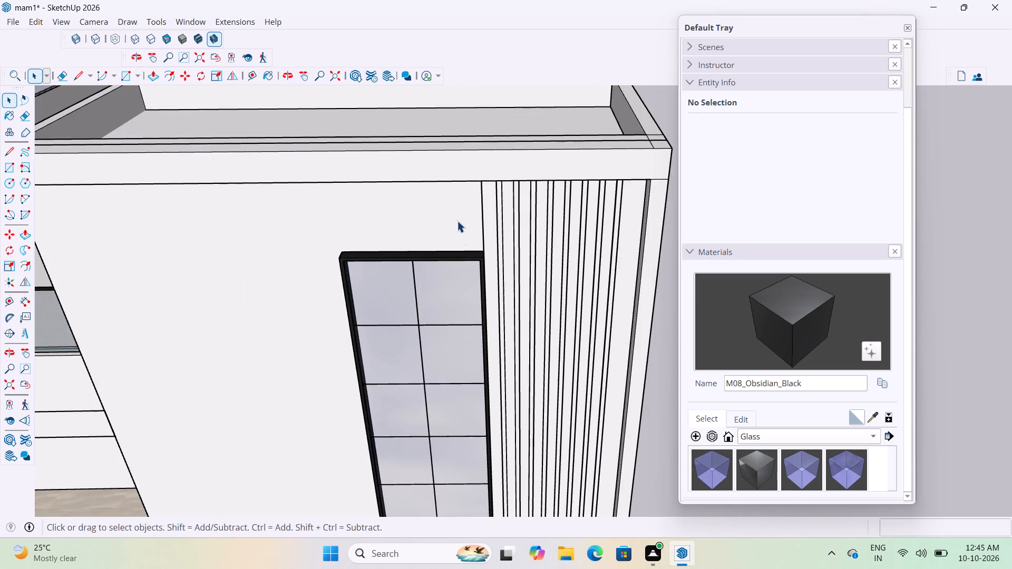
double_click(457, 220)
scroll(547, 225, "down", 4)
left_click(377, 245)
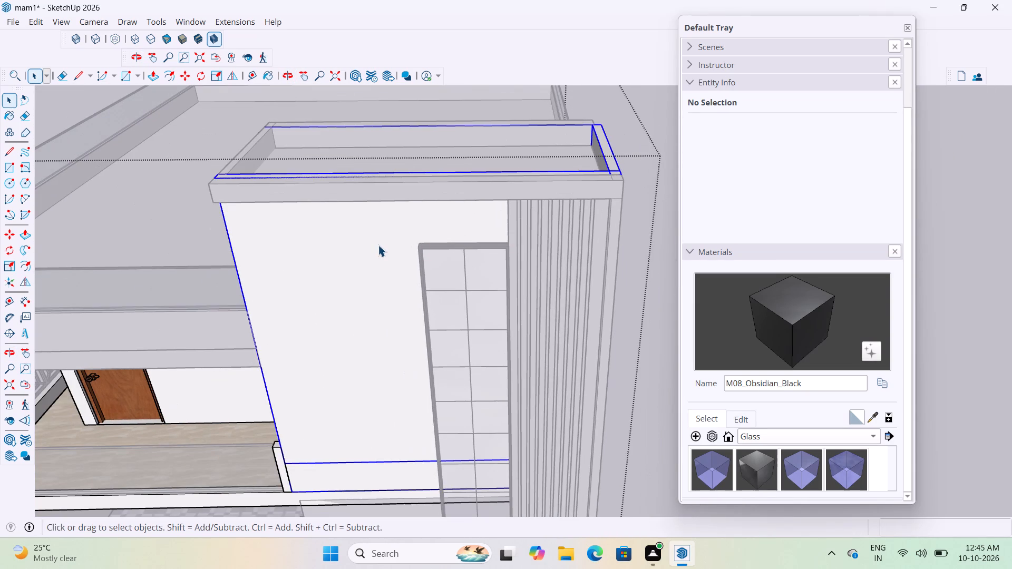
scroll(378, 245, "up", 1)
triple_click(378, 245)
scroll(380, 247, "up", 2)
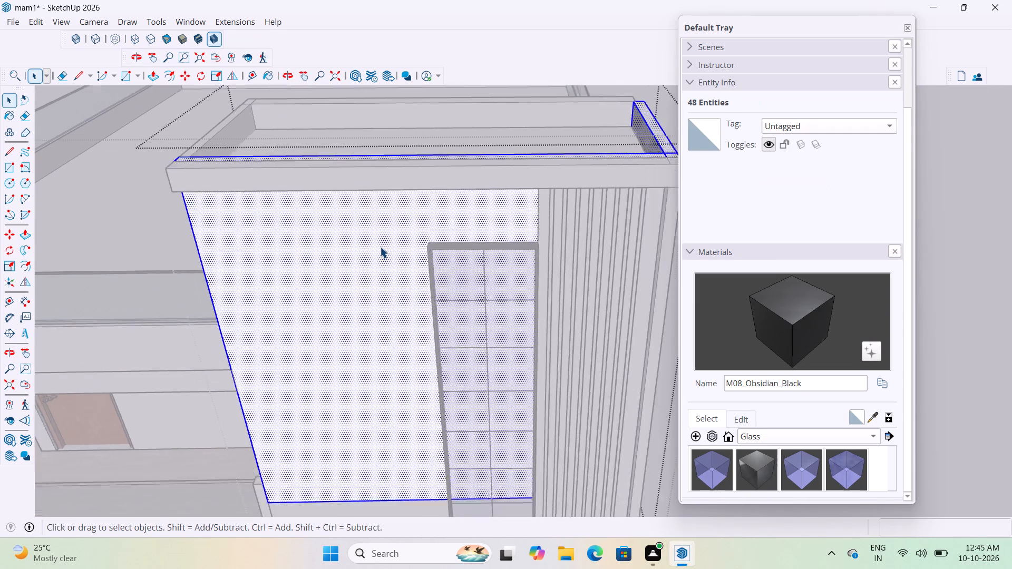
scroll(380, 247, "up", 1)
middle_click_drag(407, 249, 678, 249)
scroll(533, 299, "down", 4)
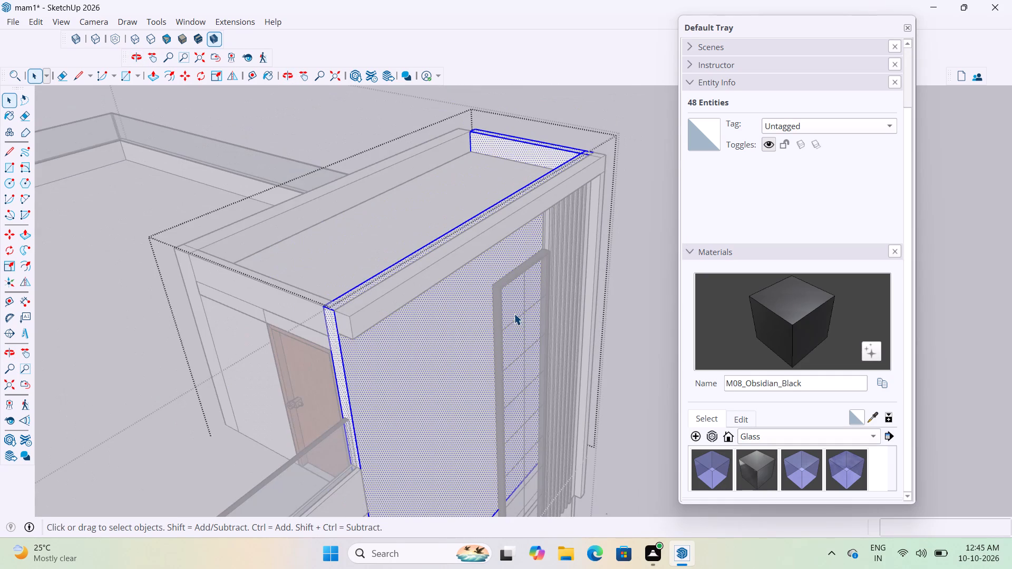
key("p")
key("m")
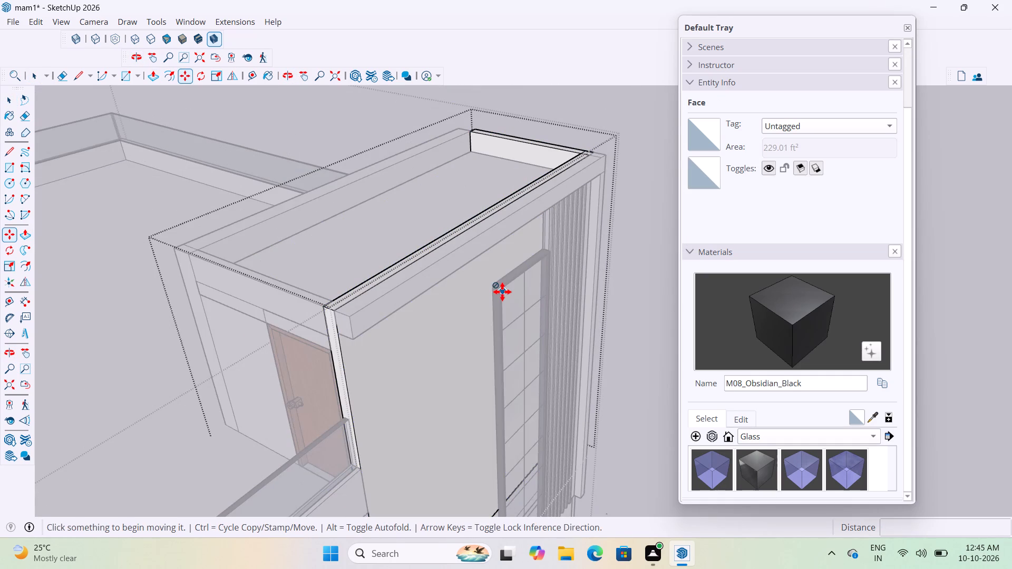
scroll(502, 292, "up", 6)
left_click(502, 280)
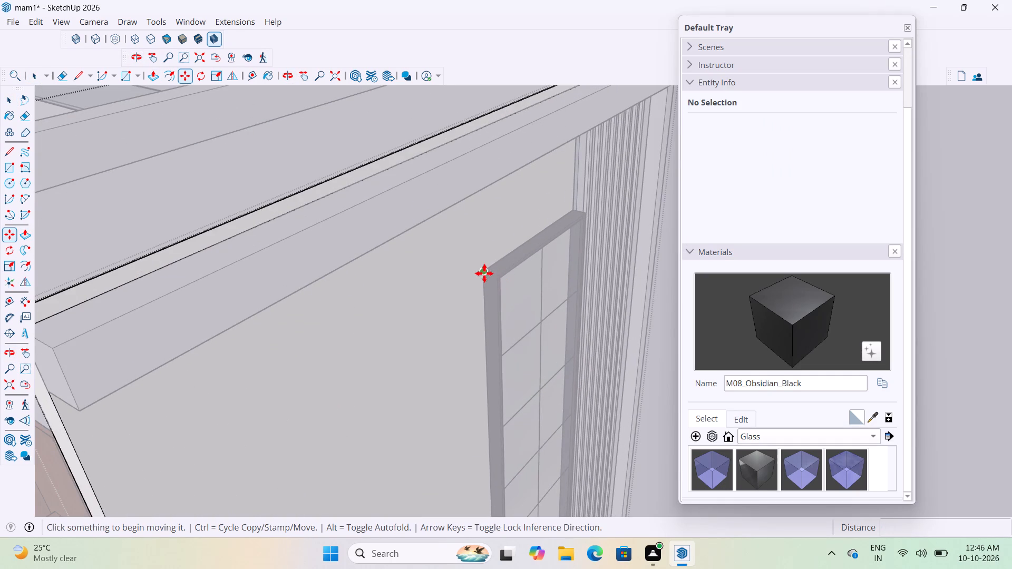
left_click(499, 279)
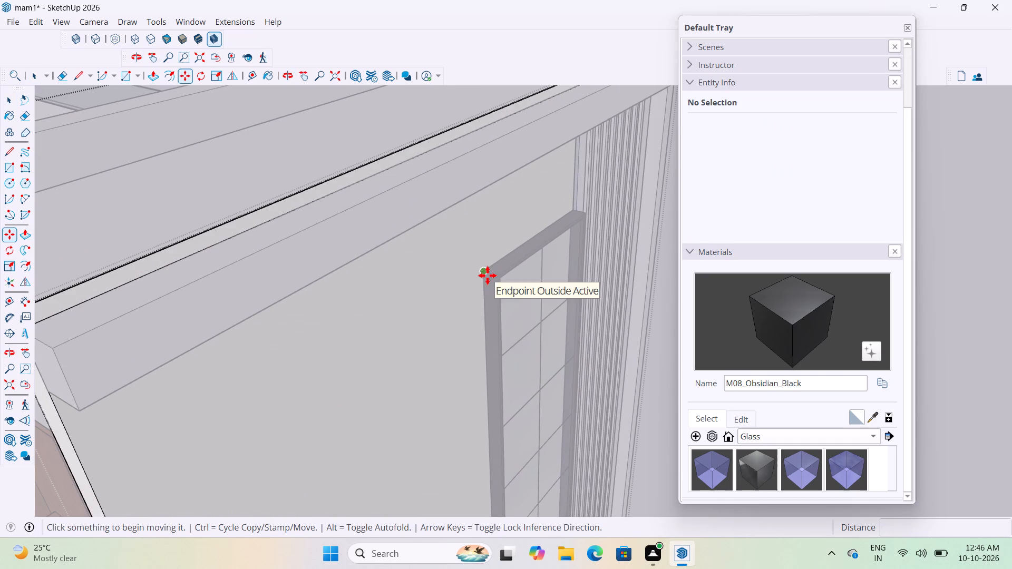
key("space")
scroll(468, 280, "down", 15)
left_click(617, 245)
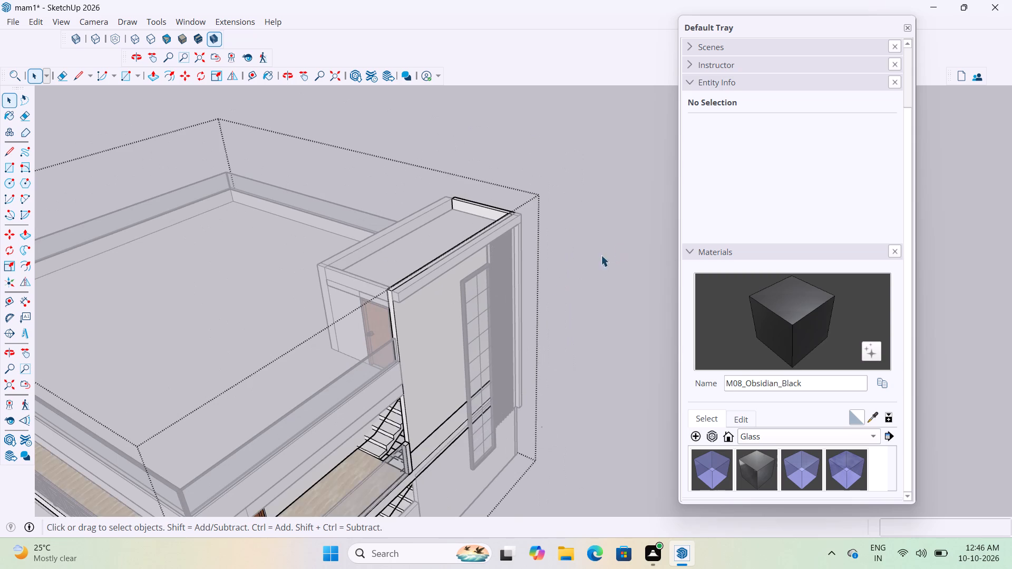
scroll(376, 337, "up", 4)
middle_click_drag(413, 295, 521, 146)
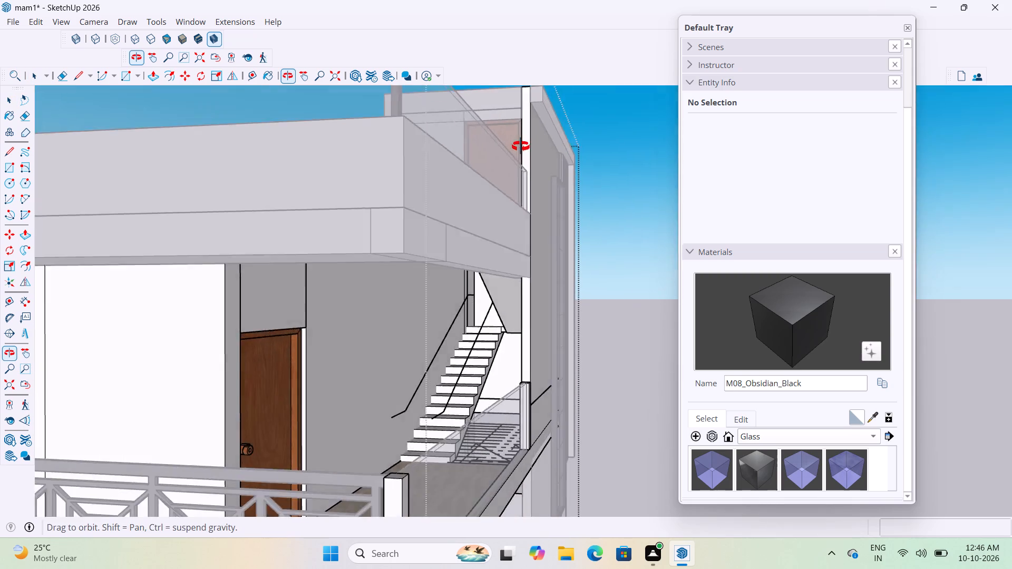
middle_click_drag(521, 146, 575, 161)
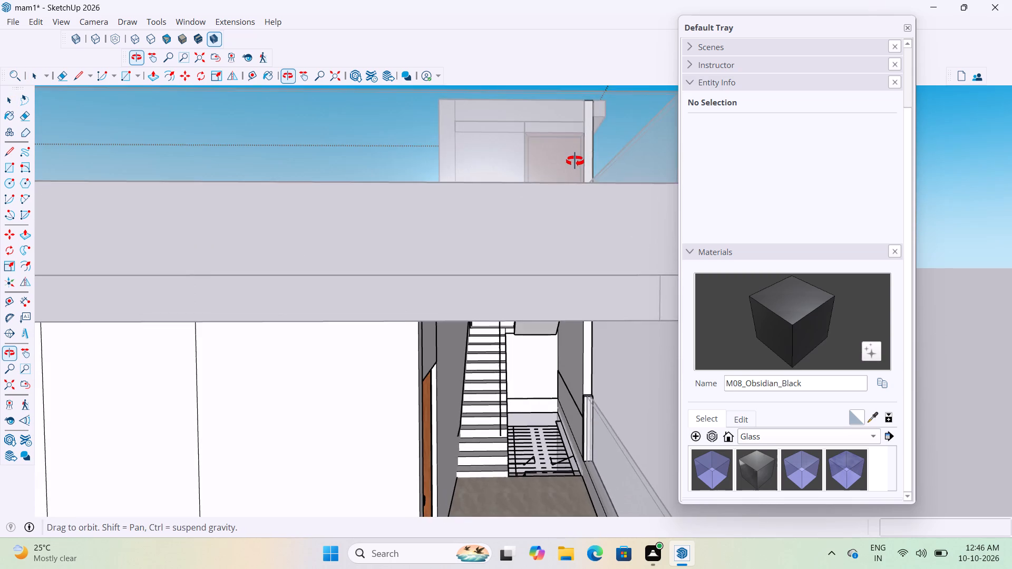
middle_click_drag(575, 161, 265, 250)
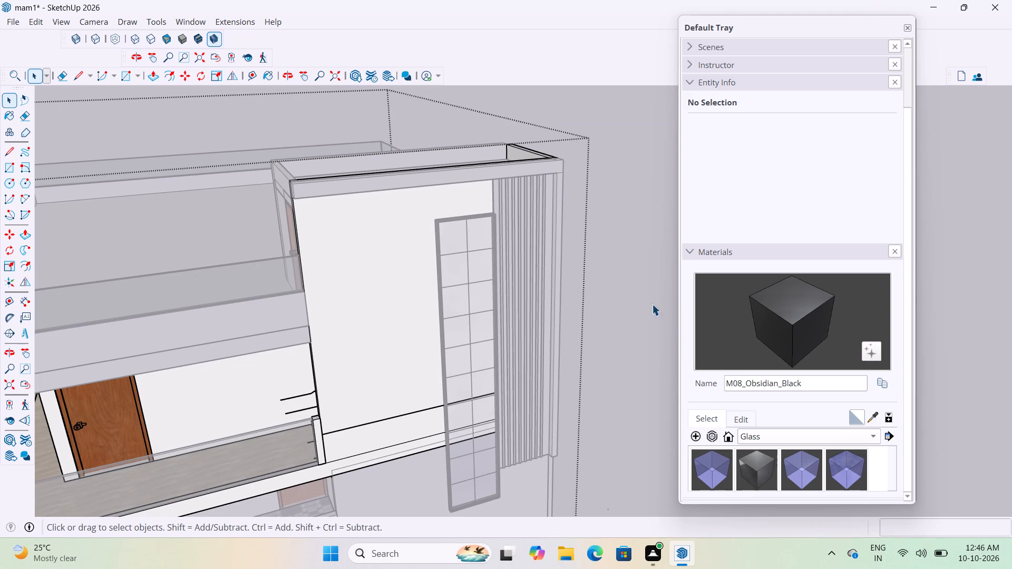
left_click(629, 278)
Examine the house's front and side facades, the first-floor balcony's underside and floor edge, and the overall exterior.
scroll(511, 229, "down", 5)
middle_click_drag(406, 416, 449, 295)
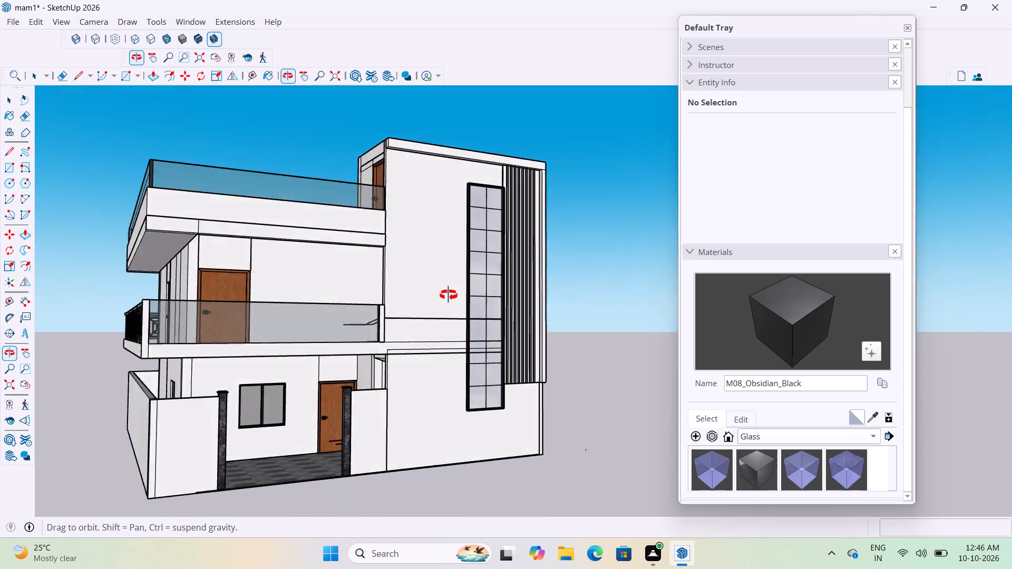
middle_click_drag(449, 295, 689, 271)
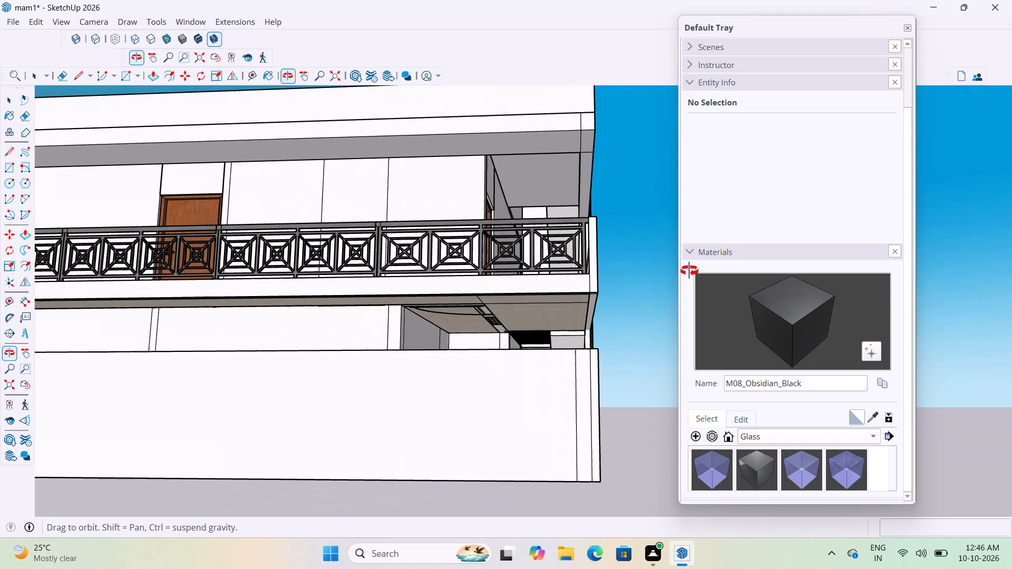
middle_click_drag(689, 271, 665, 272)
scroll(569, 314, "up", 9)
middle_click_drag(431, 250, 449, 218)
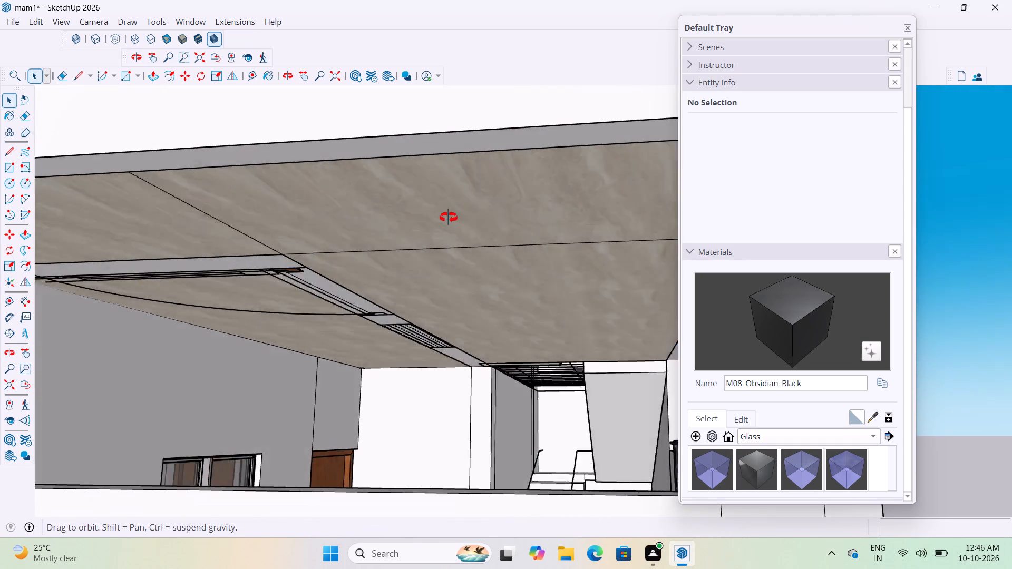
middle_click_drag(449, 218, 130, 478)
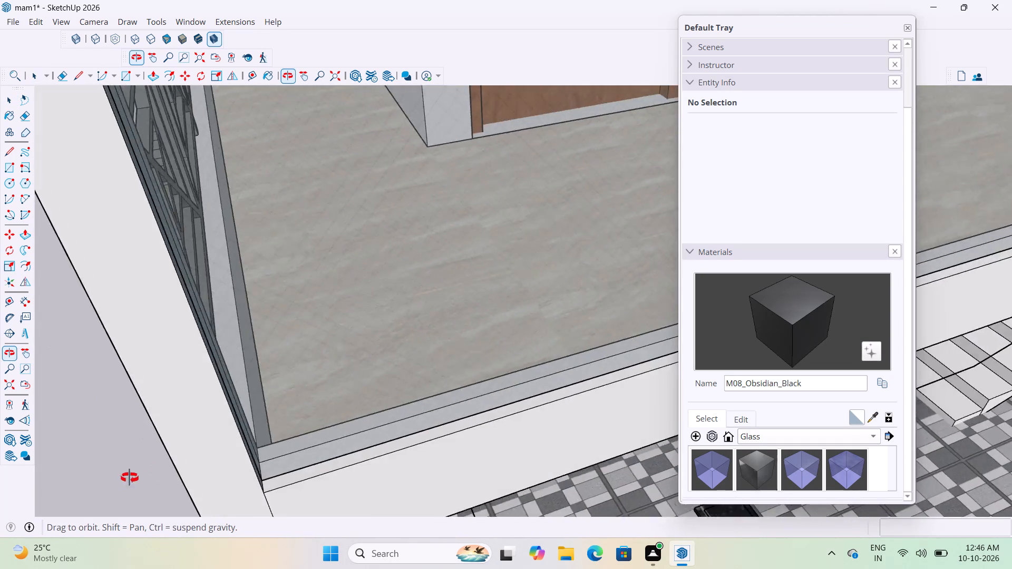
middle_click_drag(130, 478, 131, 485)
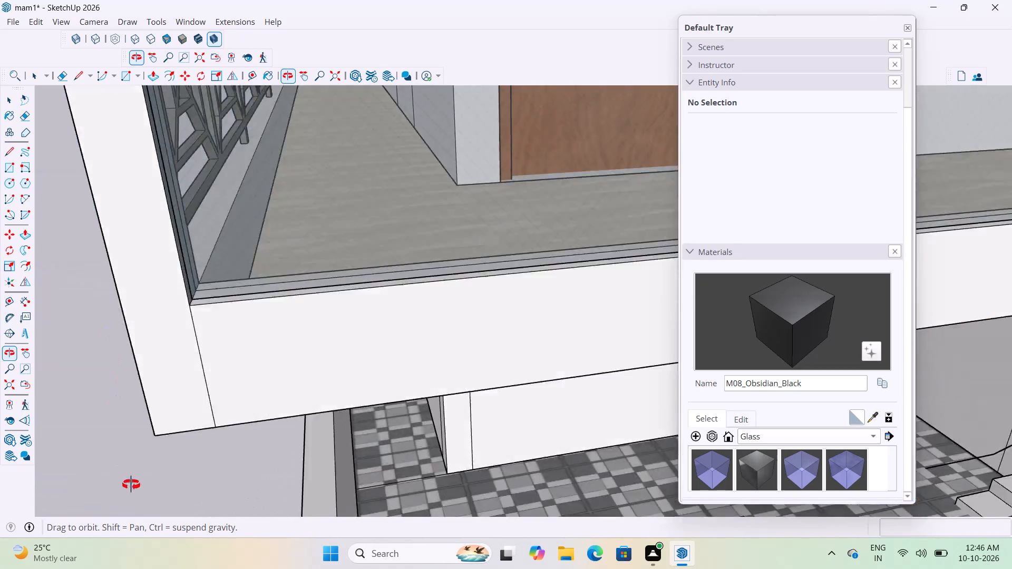
middle_click_drag(131, 485, 134, 508)
scroll(139, 465, "down", 4)
scroll(462, 339, "down", 13)
middle_click_drag(464, 323, 494, 283)
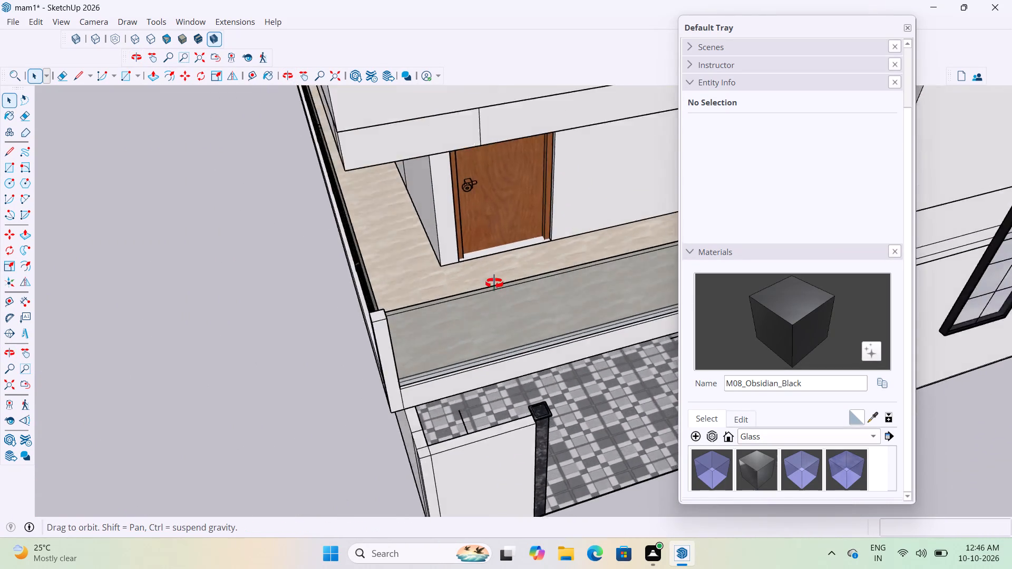
middle_click_drag(494, 283, 200, 306)
scroll(405, 302, "down", 9)
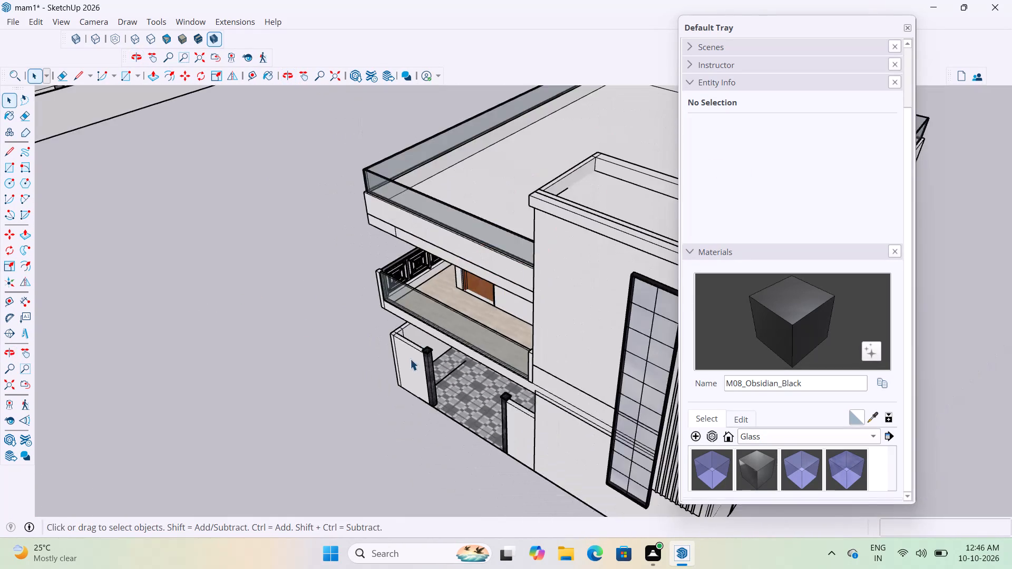
middle_click_drag(422, 343, 517, 297)
scroll(355, 323, "down", 10)
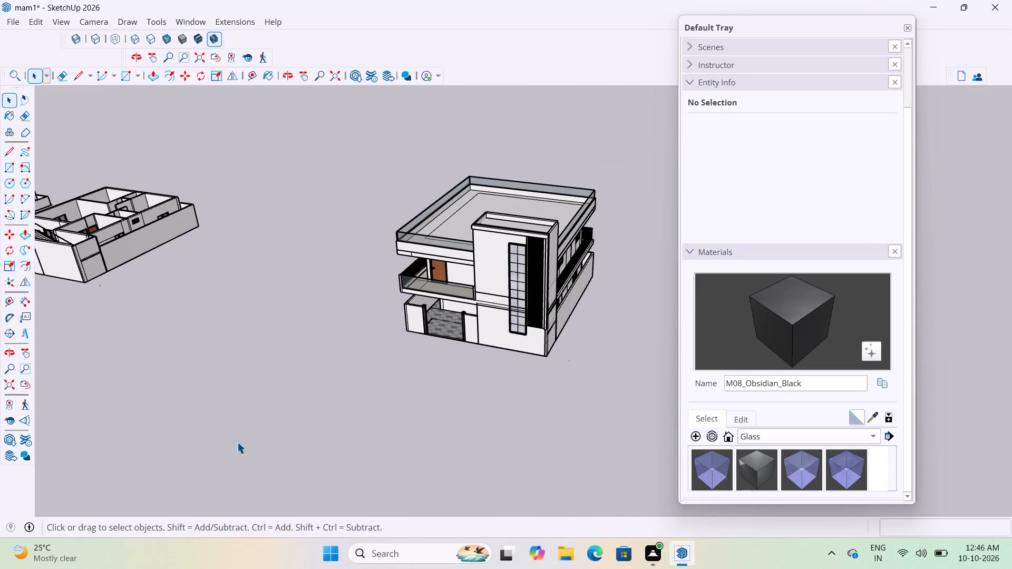
Examine the stair tower's parapet, roof band and front wall around the tall window and vertical slats.
scroll(568, 222, "up", 6)
scroll(470, 434, "up", 3)
middle_click_drag(427, 323, 449, 298)
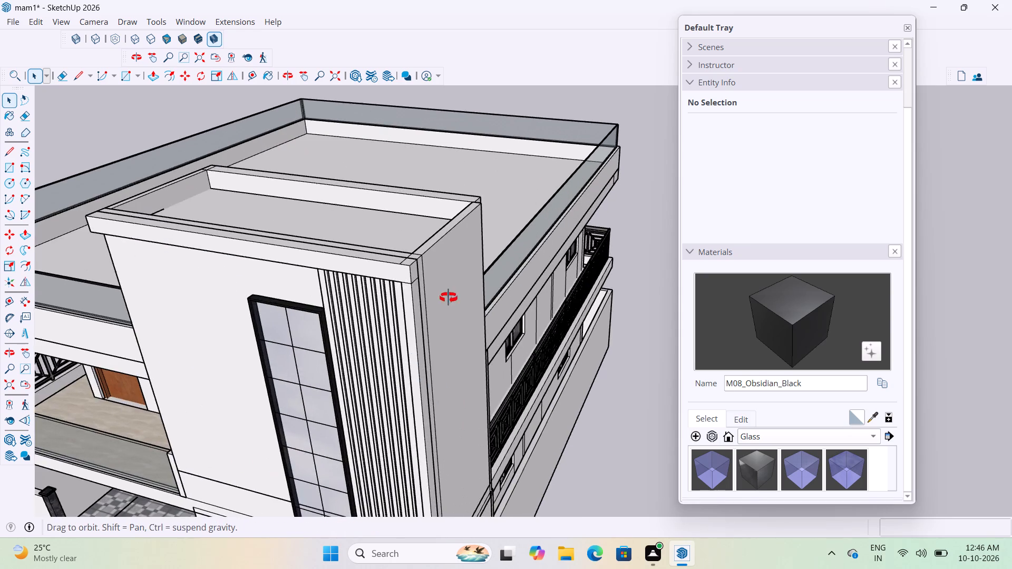
middle_click_drag(449, 298, 554, 264)
middle_click_drag(481, 254, 685, 254)
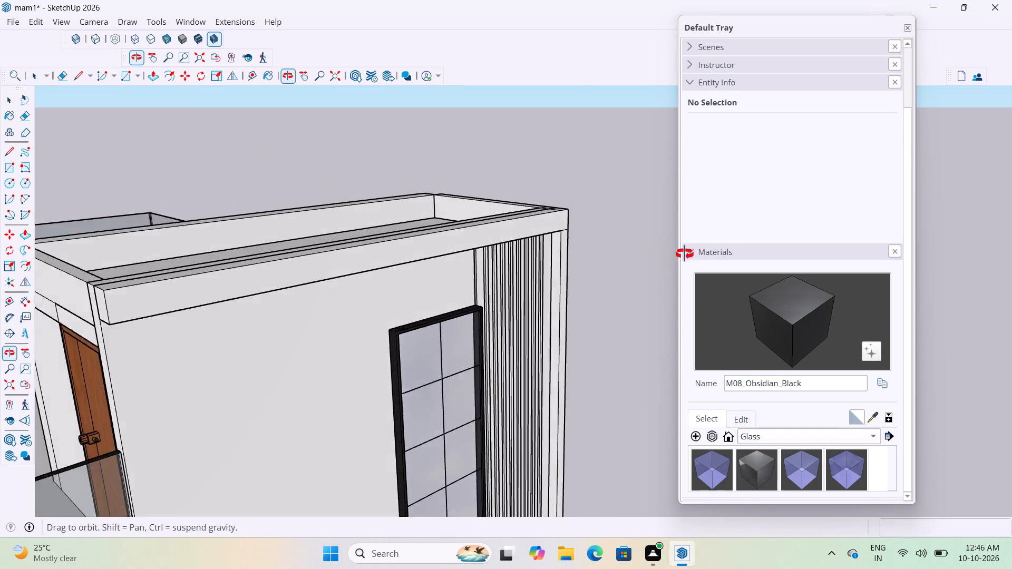
middle_click_drag(685, 254, 750, 237)
scroll(319, 293, "up", 3)
scroll(311, 263, "down", 8)
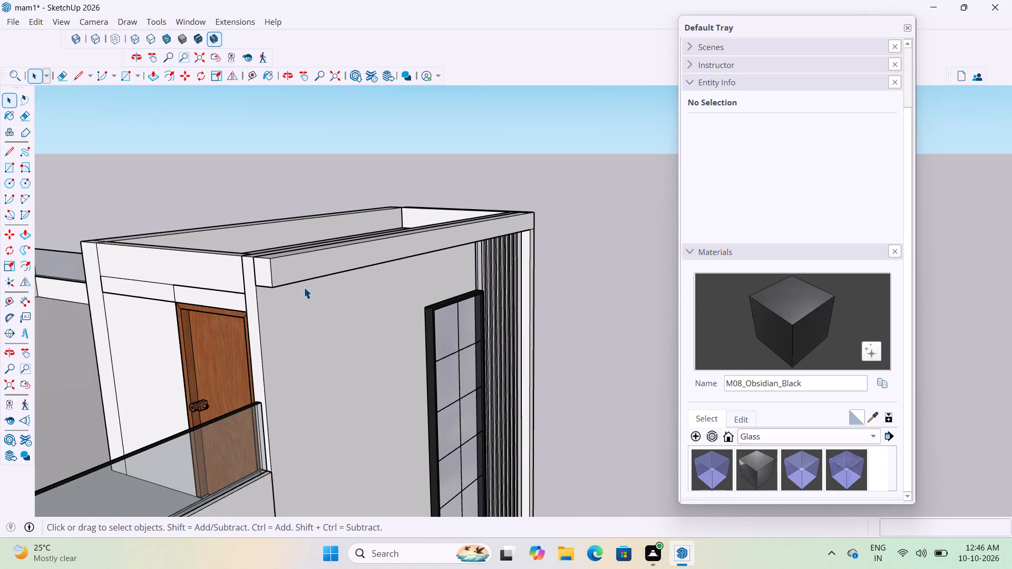
scroll(310, 288, "down", 5)
middle_click_drag(402, 312, 291, 362)
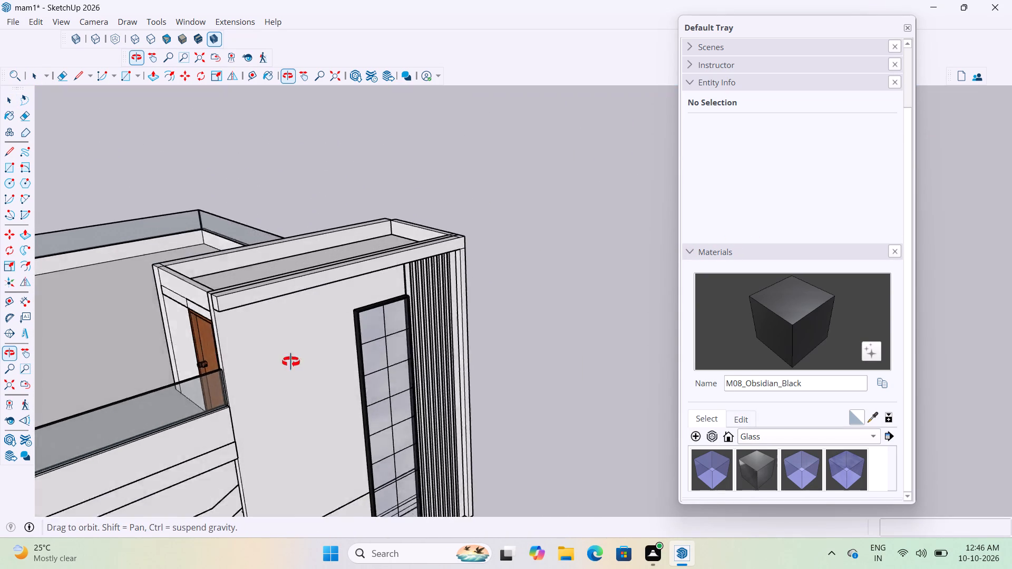
middle_click_drag(291, 362, 254, 376)
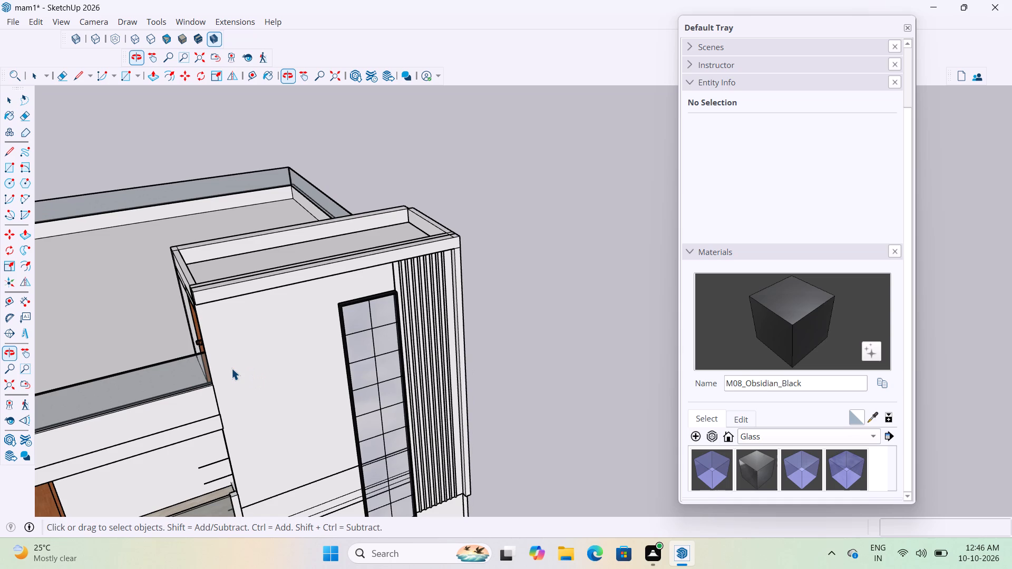
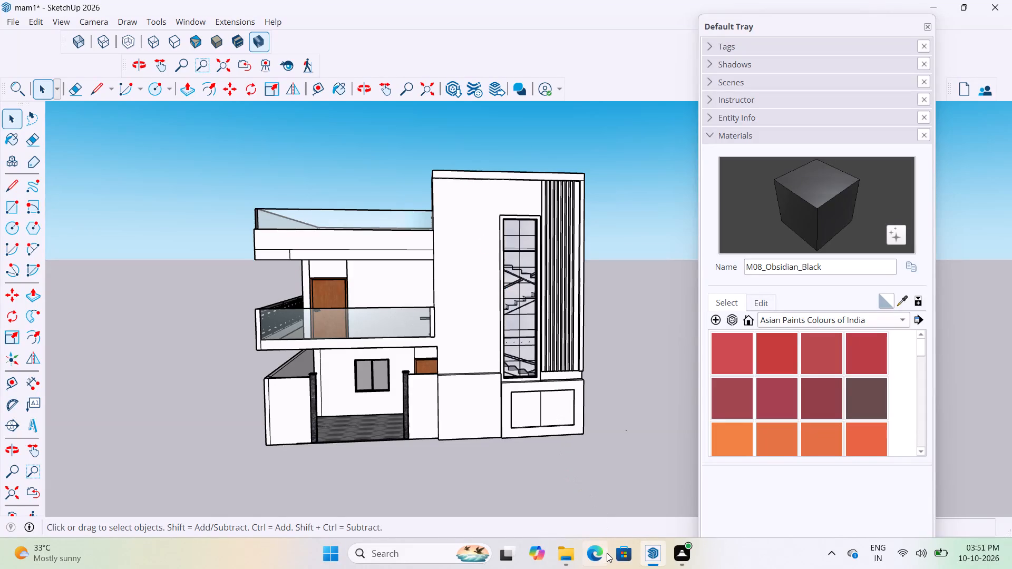
Switch to File Explorer and copy the Asian Paints Chromatics folder from the extracted sketchup folder, then return to SketchUp.
left_click(569, 562)
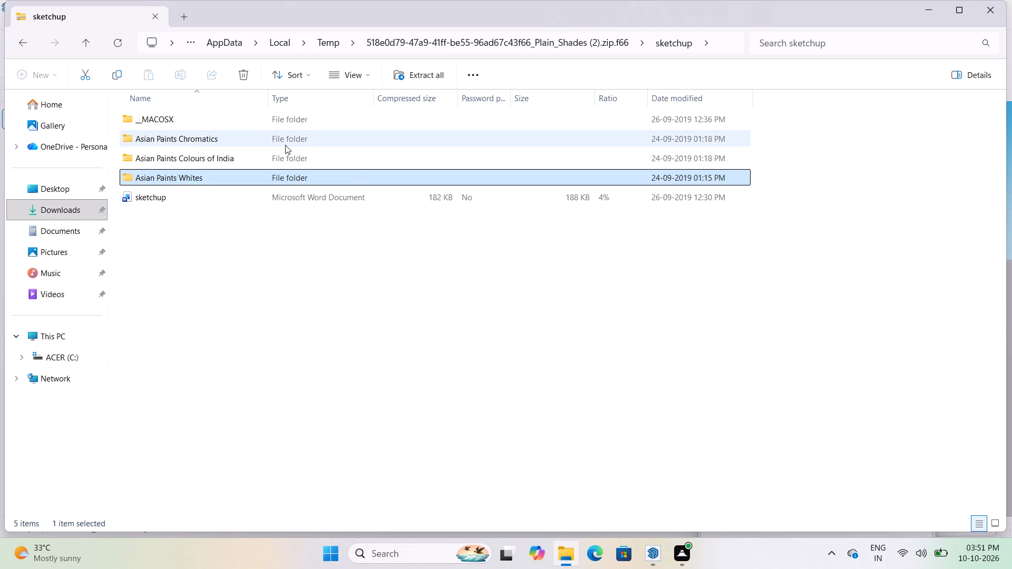
left_click(273, 139)
right_click(273, 139)
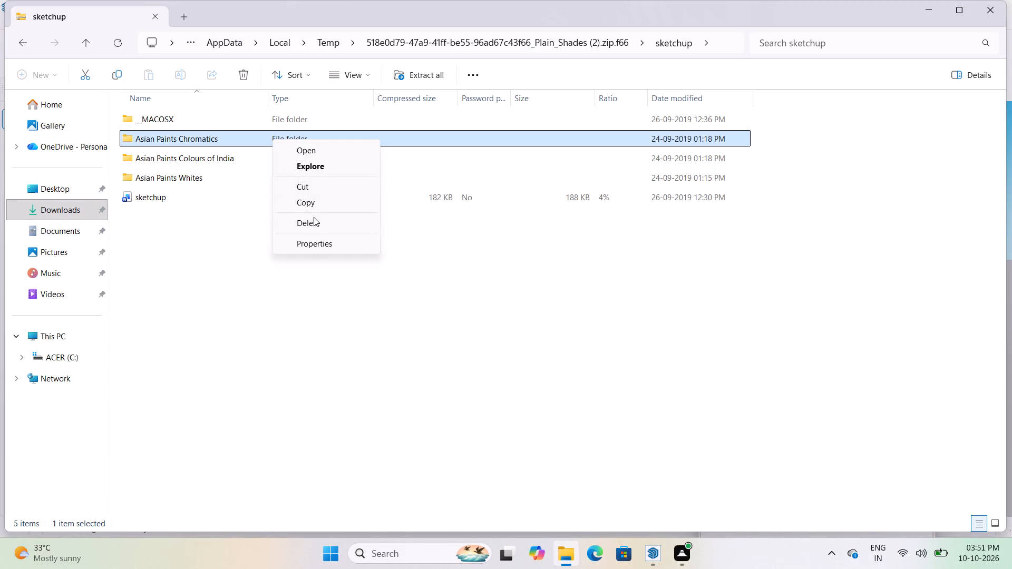
left_click(316, 197)
left_click(932, 3)
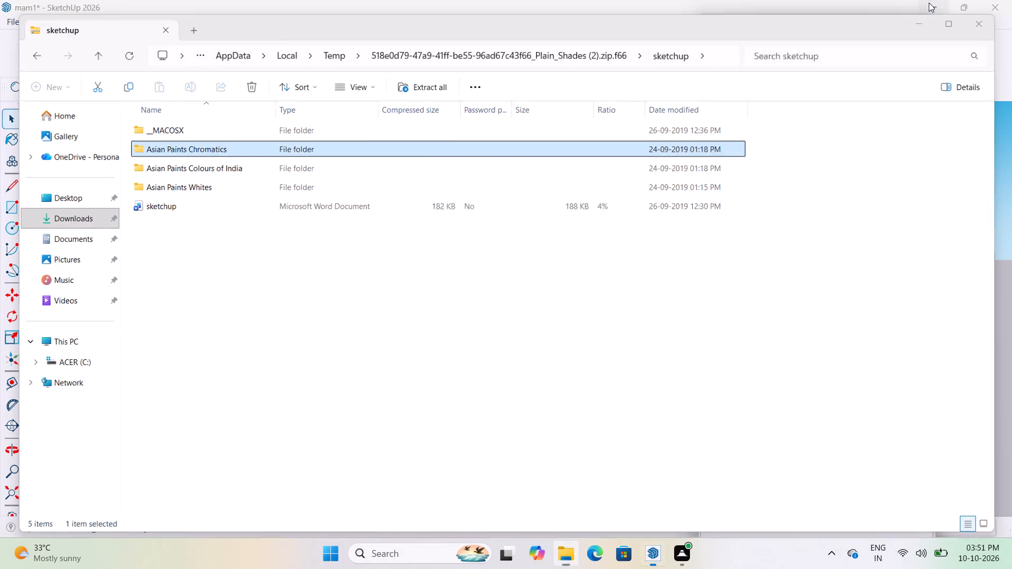
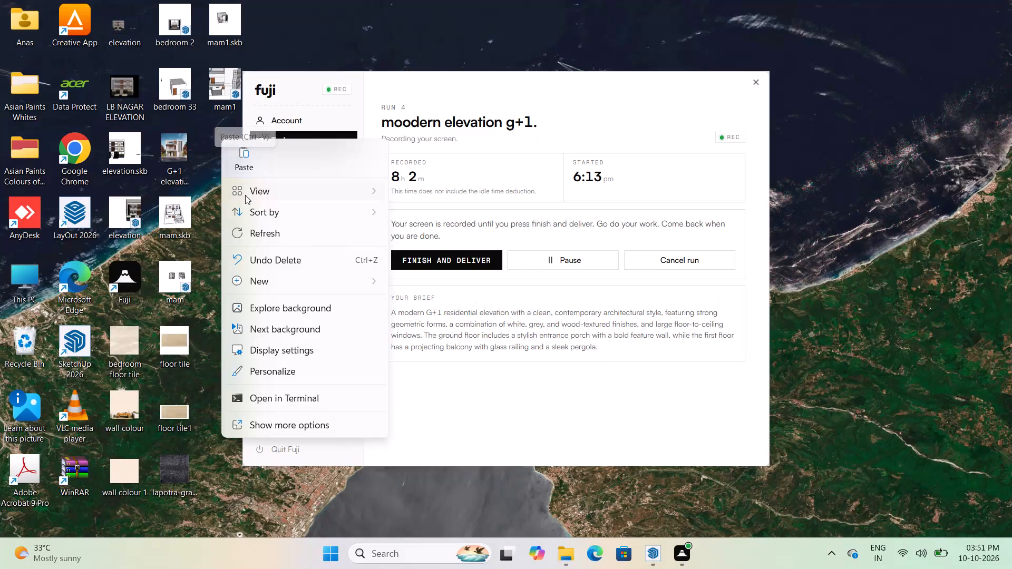
Paste the copied Asian Paints Chromatics folder onto the desktop.
left_click(242, 166)
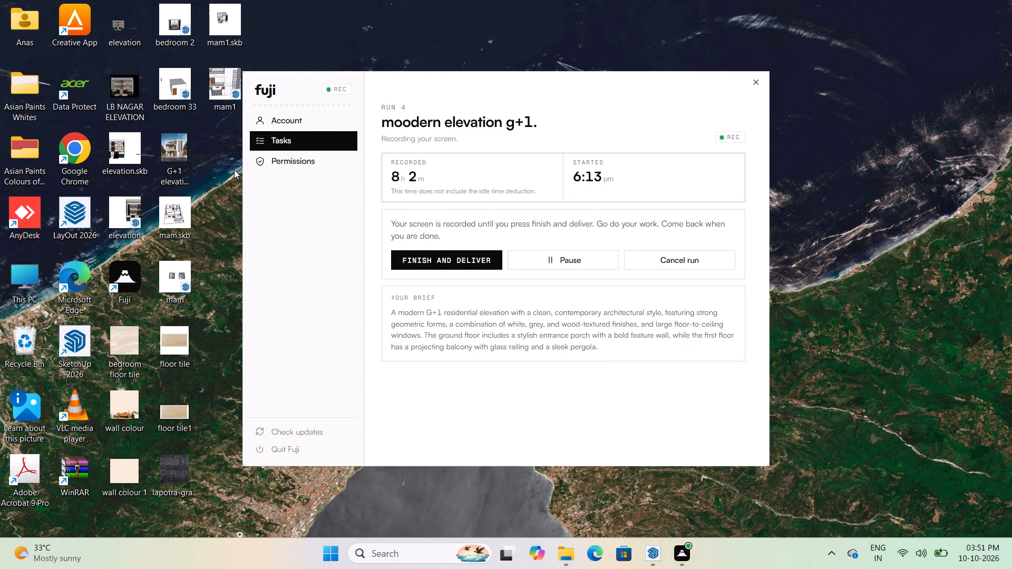
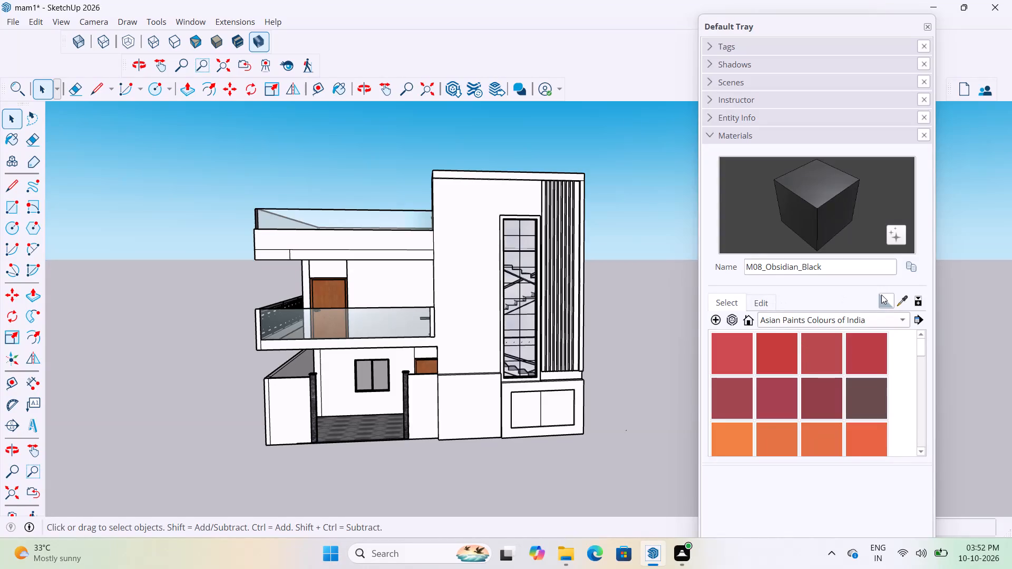
Add the Asian Paints Chromatics folder on the desktop to the favourite material collections.
left_click(921, 317)
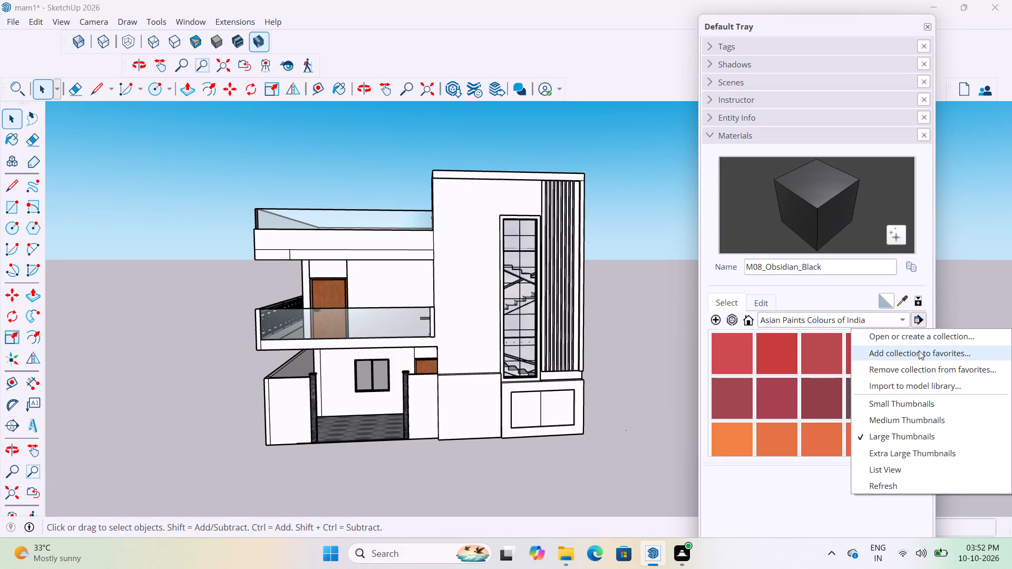
left_click(917, 355)
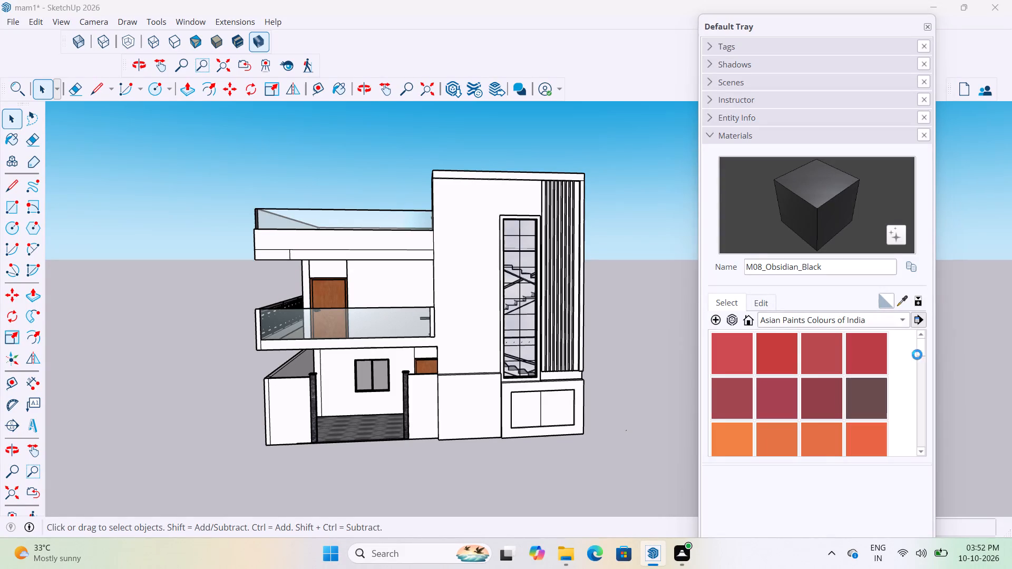
left_click(427, 151)
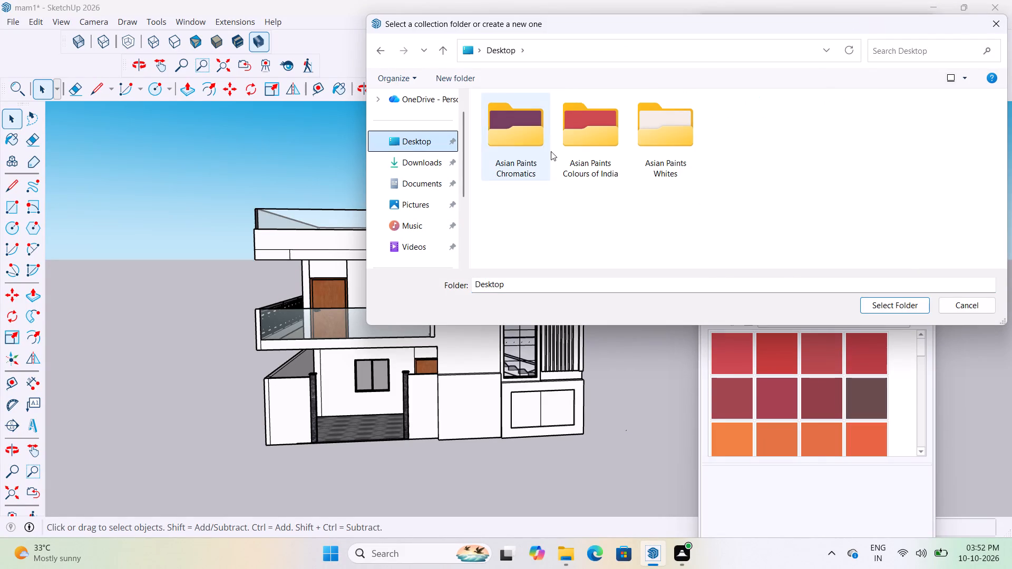
left_click(524, 163)
left_click(905, 305)
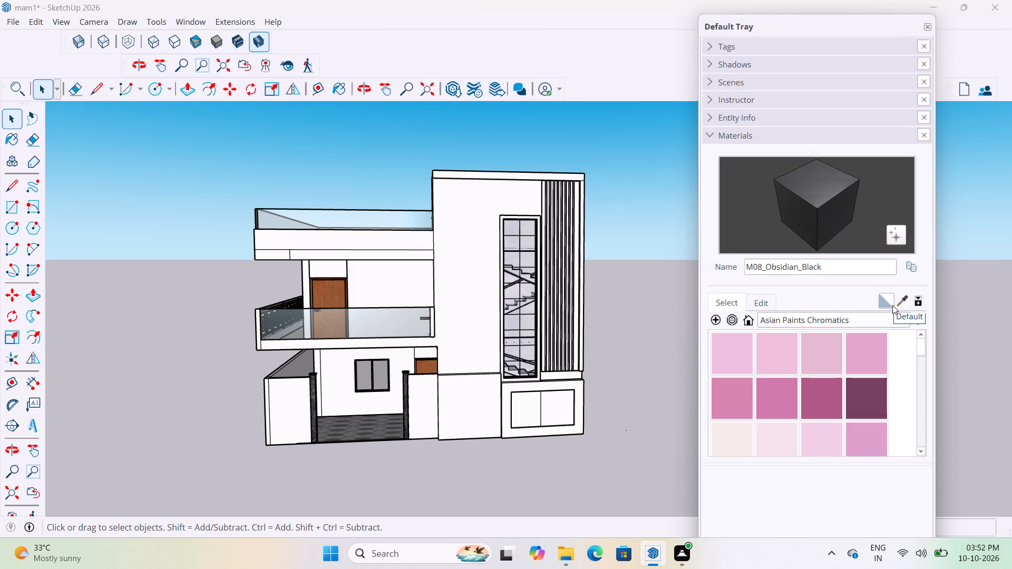
left_click(841, 325)
left_click(830, 322)
Examine the house's front facade, terrace, balcony and stair tower wall from several angles and distances.
scroll(345, 215, "up", 4)
scroll(379, 195, "down", 5)
middle_click_drag(392, 234, 412, 279)
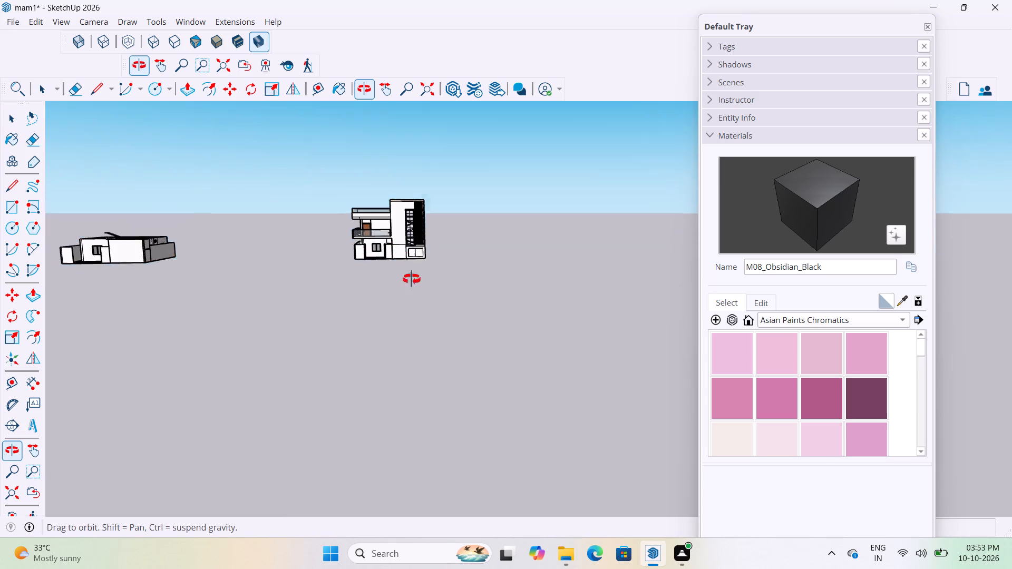
middle_click_drag(412, 279, 413, 290)
scroll(380, 207, "up", 11)
middle_click_drag(400, 215, 434, 193)
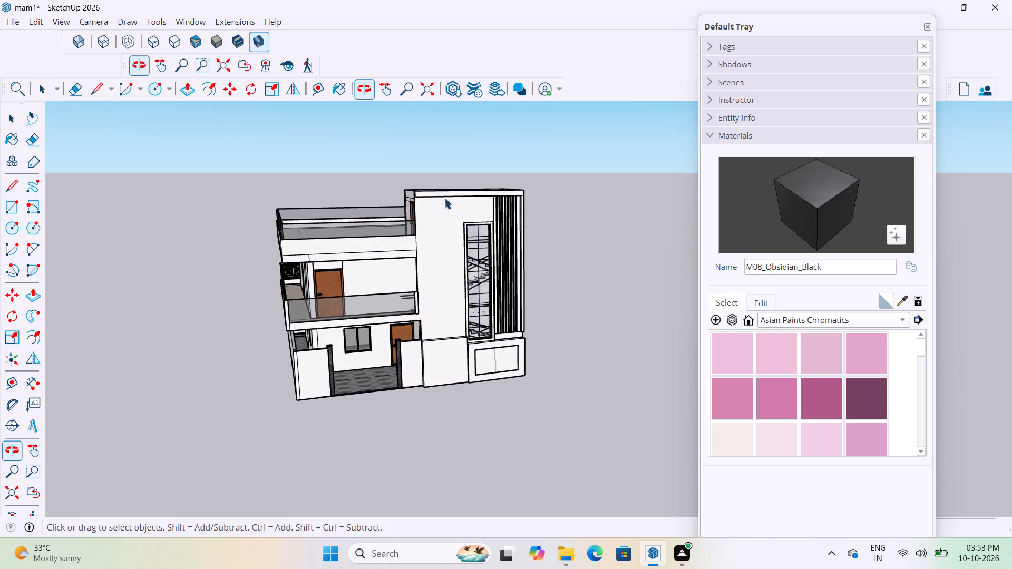
scroll(445, 198, "up", 5)
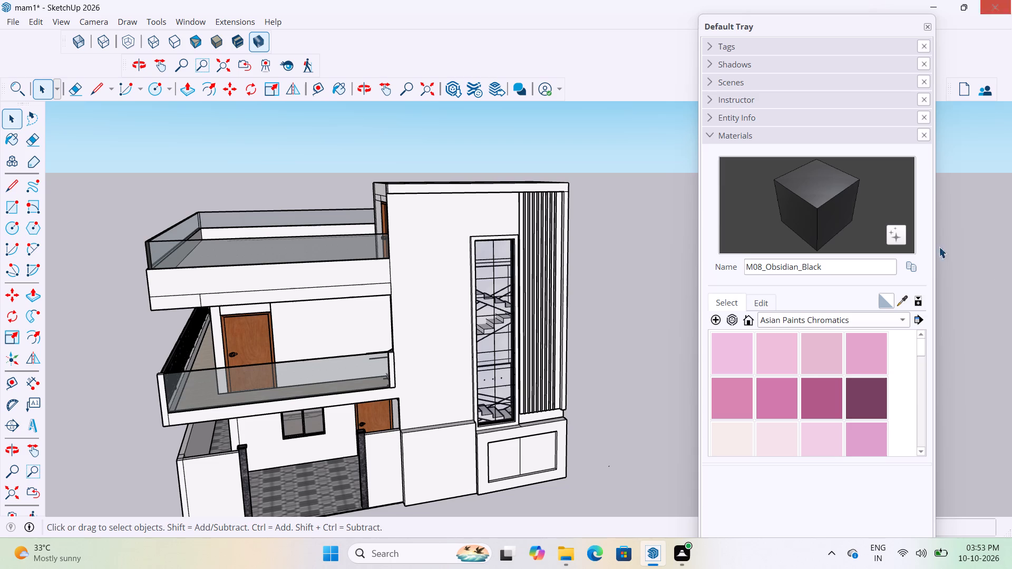
scroll(479, 299, "down", 4)
scroll(484, 307, "up", 1)
middle_click_drag(484, 307, 608, 301)
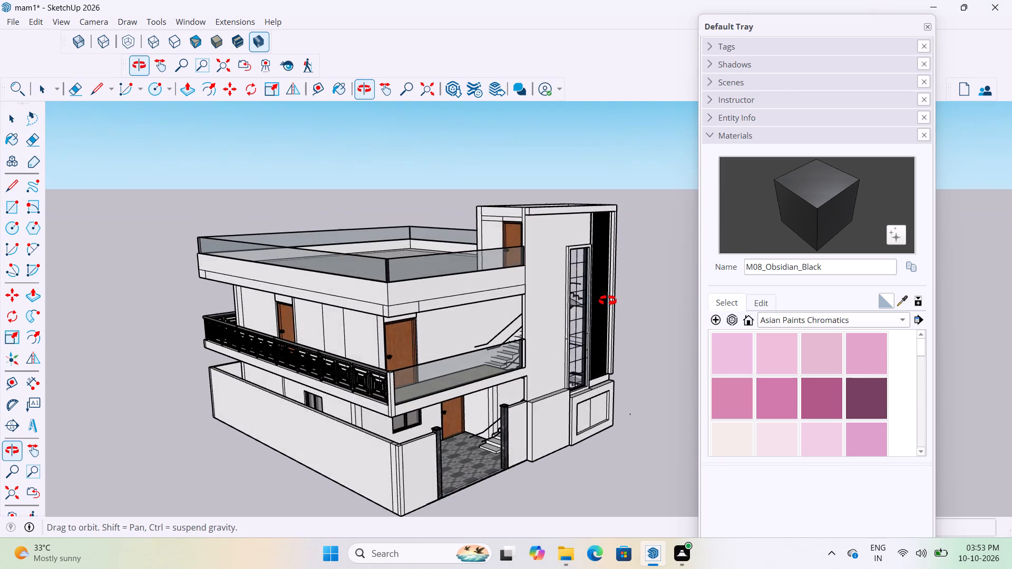
middle_click_drag(608, 301, 557, 297)
scroll(553, 293, "up", 1)
scroll(592, 380, "up", 3)
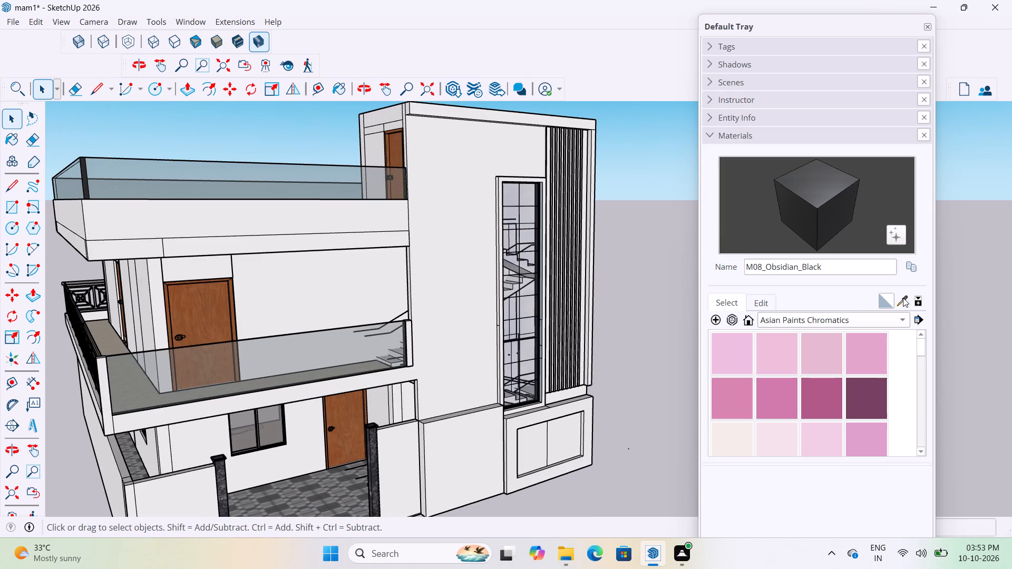
left_click(854, 318)
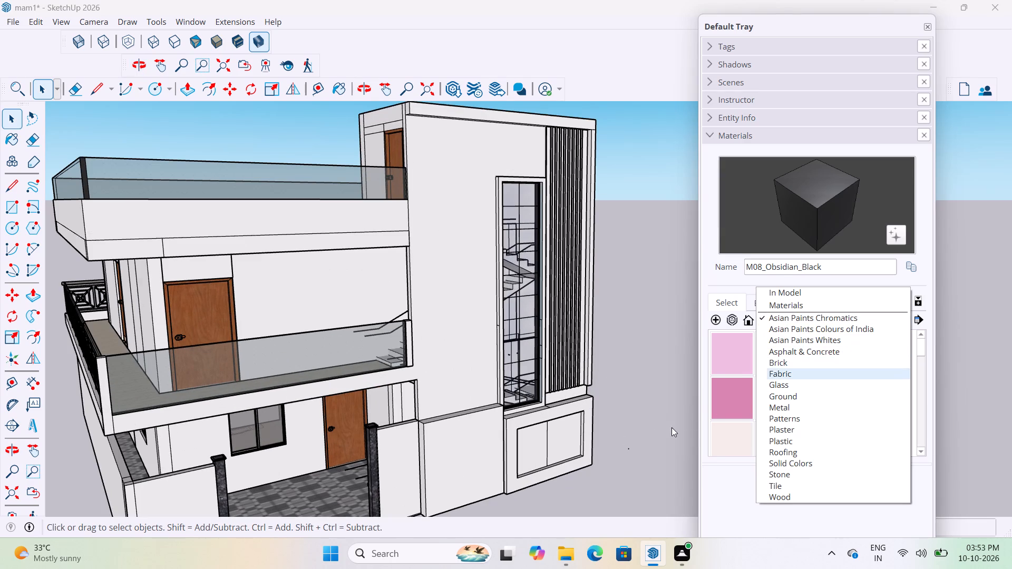
left_click(649, 430)
scroll(606, 398, "down", 4)
middle_click_drag(578, 386, 356, 430)
scroll(599, 229, "up", 2)
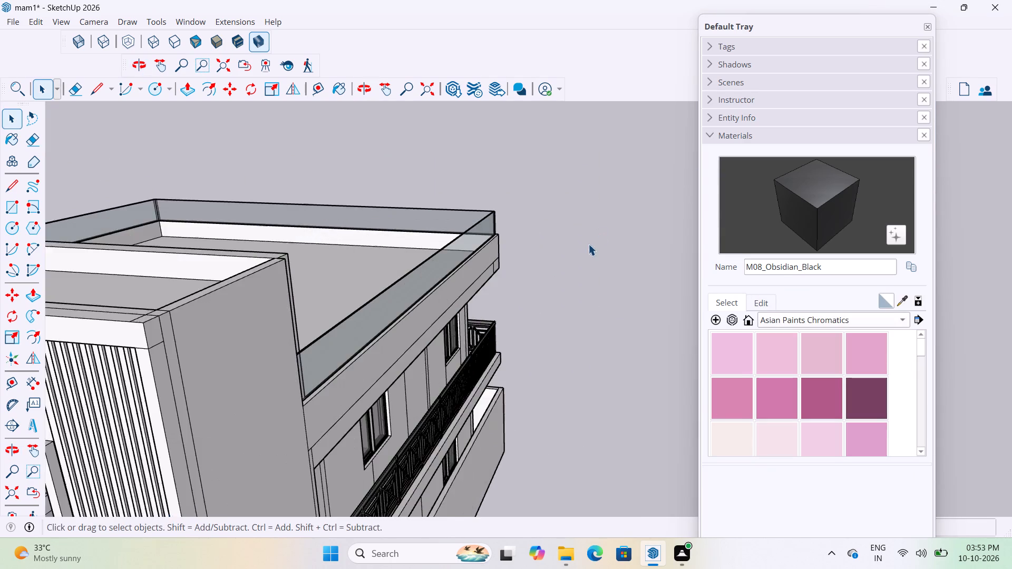
scroll(588, 244, "up", 3)
scroll(536, 274, "down", 9)
scroll(515, 291, "up", 17)
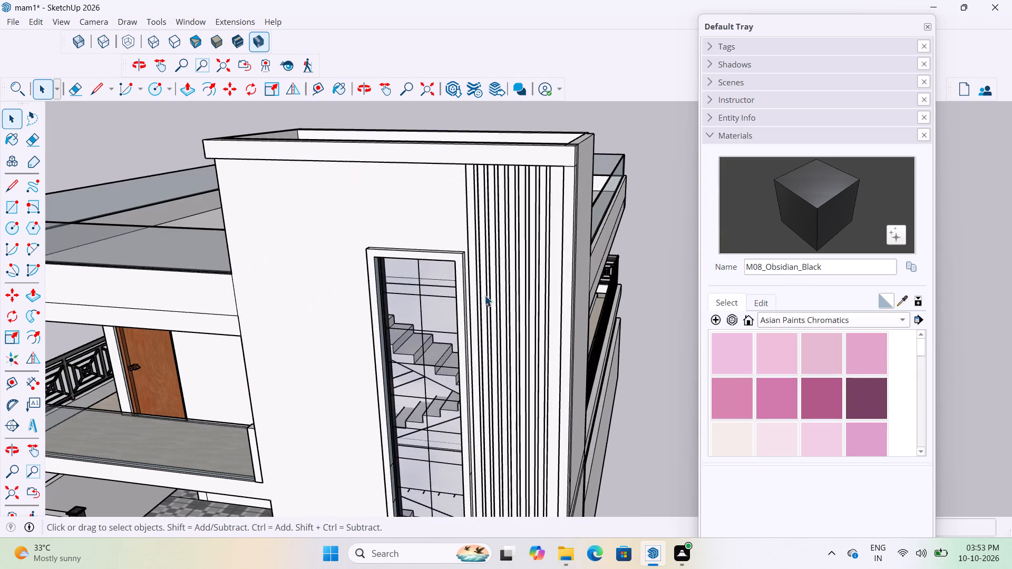
middle_click_drag(529, 242, 577, 225)
scroll(495, 281, "down", 9)
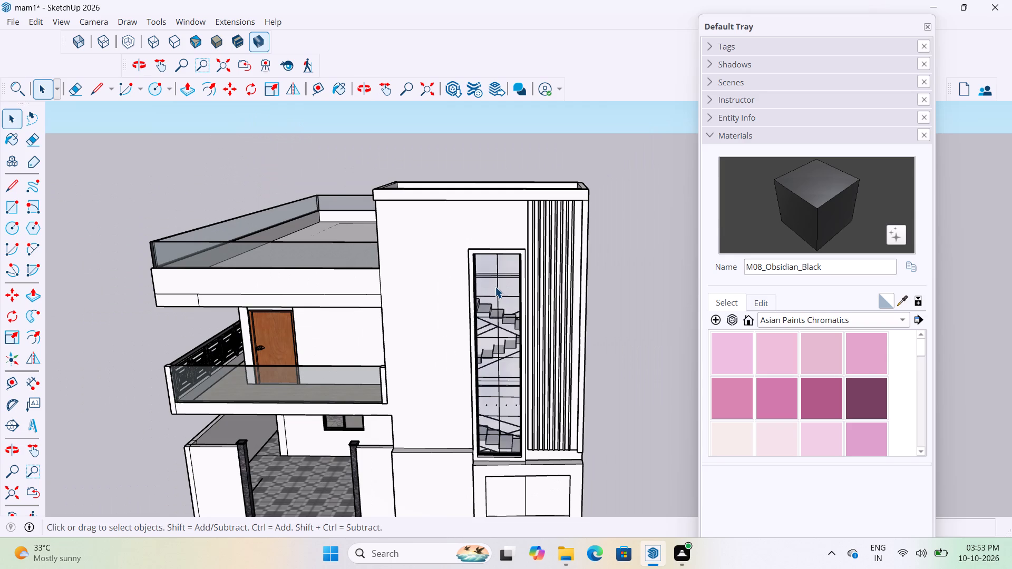
scroll(453, 237, "up", 7)
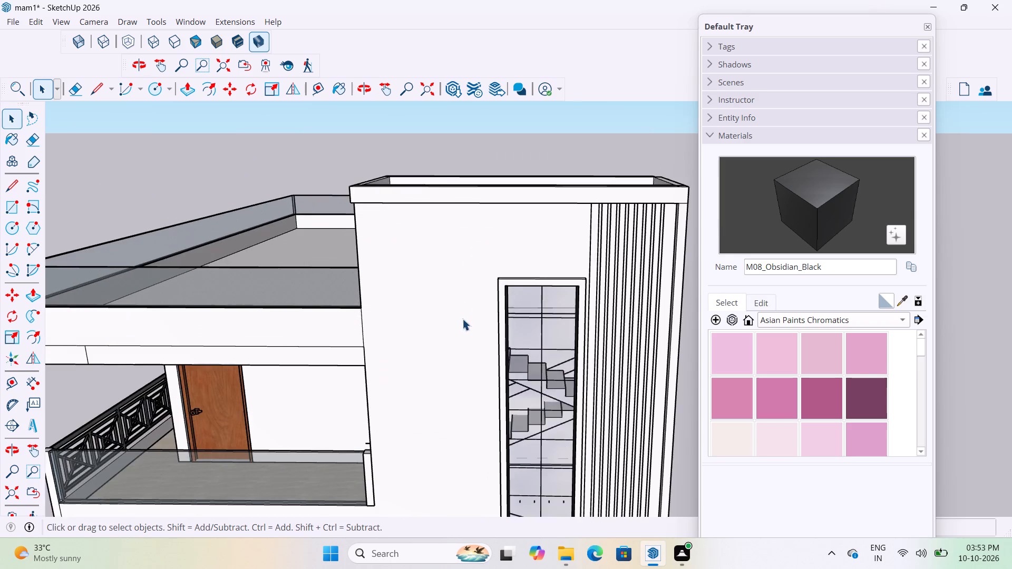
middle_click_drag(460, 295, 538, 267)
scroll(491, 198, "up", 4)
scroll(463, 199, "down", 4)
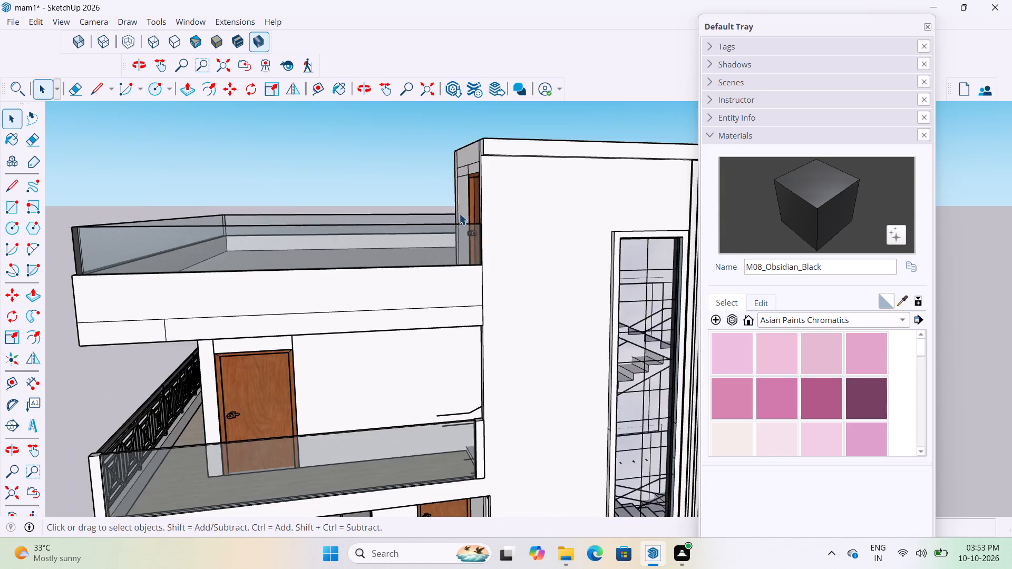
scroll(514, 183, "down", 4)
middle_click_drag(530, 215, 410, 272)
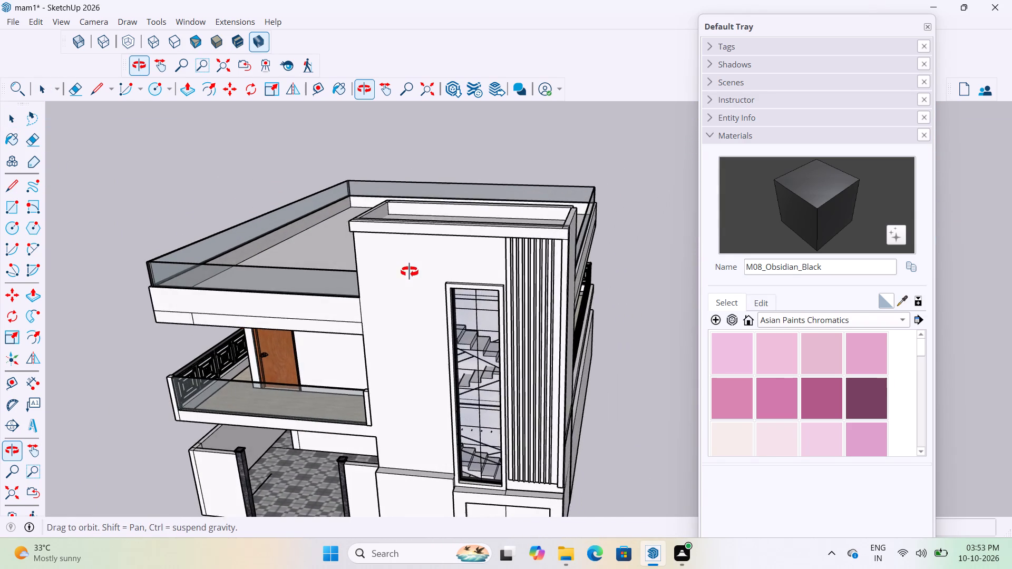
middle_click_drag(410, 272, 409, 272)
scroll(419, 325, "up", 3)
scroll(427, 268, "up", 6)
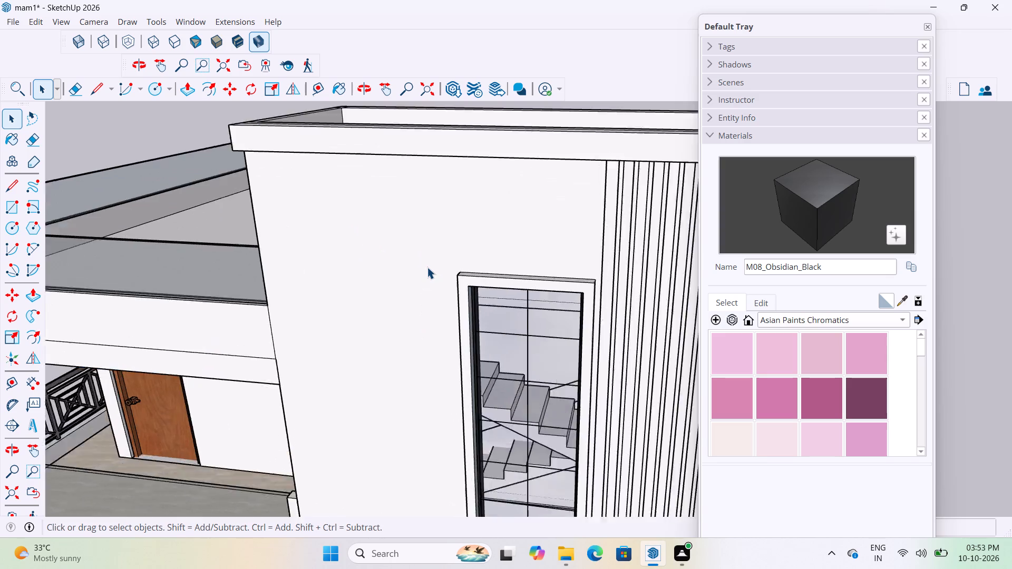
scroll(427, 267, "up", 2)
scroll(463, 278, "down", 15)
scroll(474, 291, "up", 3)
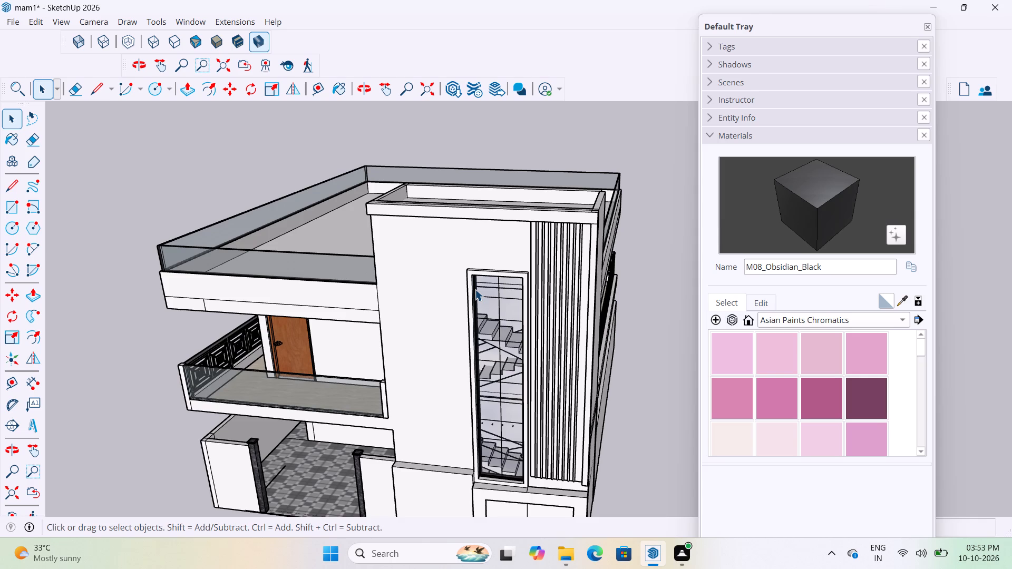
scroll(454, 286, "up", 4)
middle_click_drag(464, 272, 532, 279)
scroll(376, 307, "down", 4)
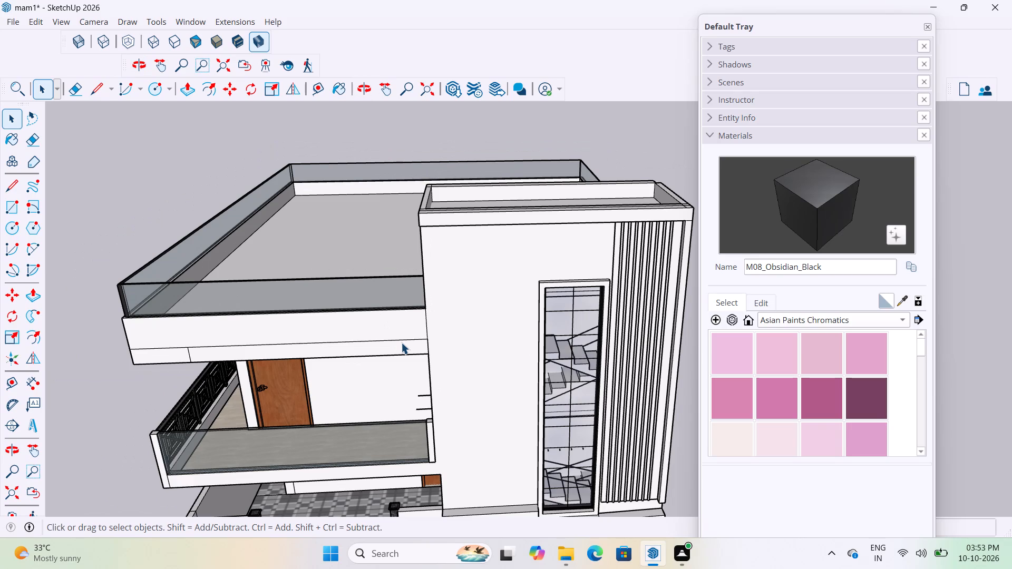
scroll(463, 334, "up", 3)
middle_click_drag(530, 318, 592, 317)
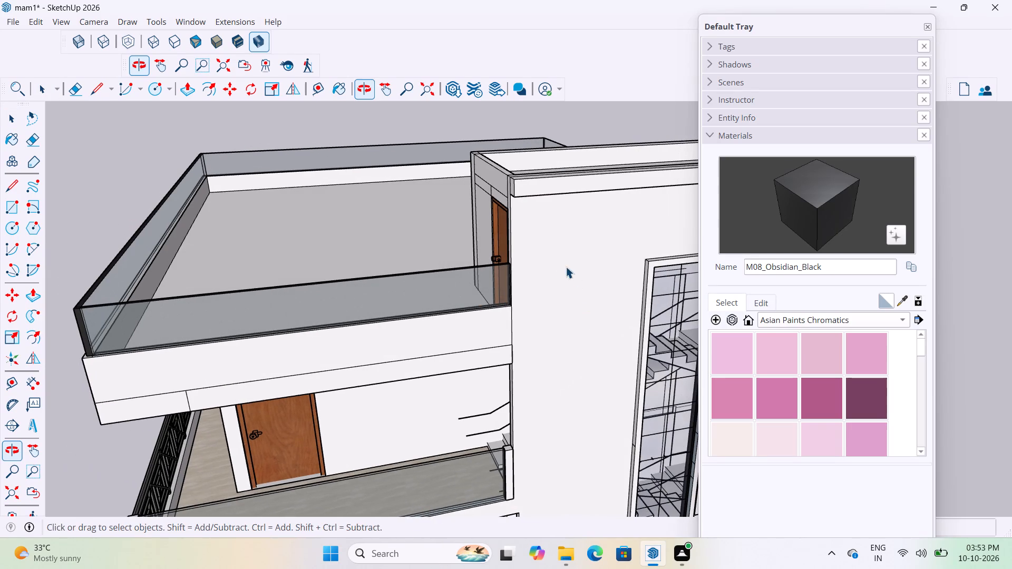
scroll(406, 264, "down", 5)
scroll(596, 251, "up", 5)
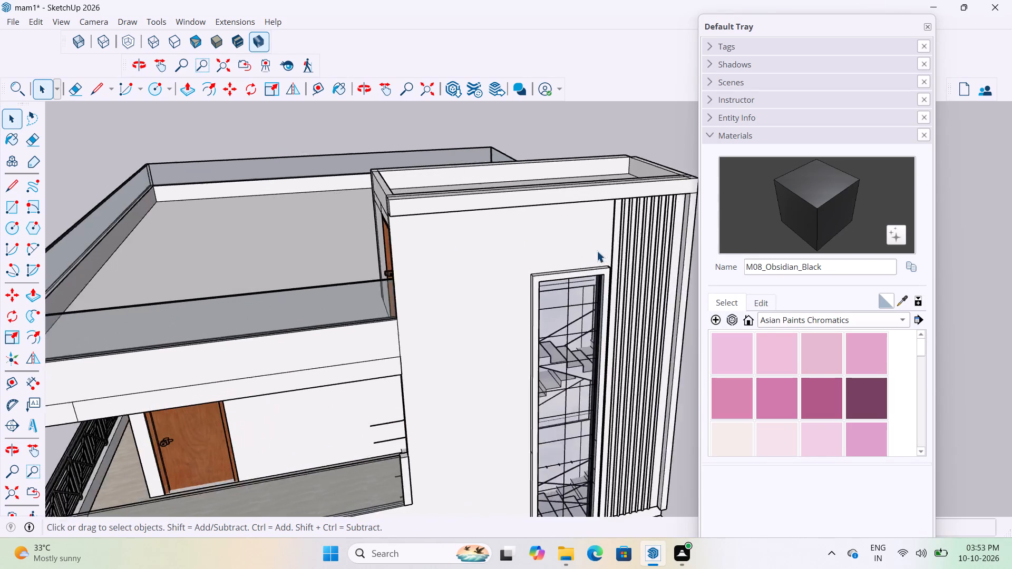
scroll(597, 251, "up", 2)
middle_click_drag(587, 239, 566, 211)
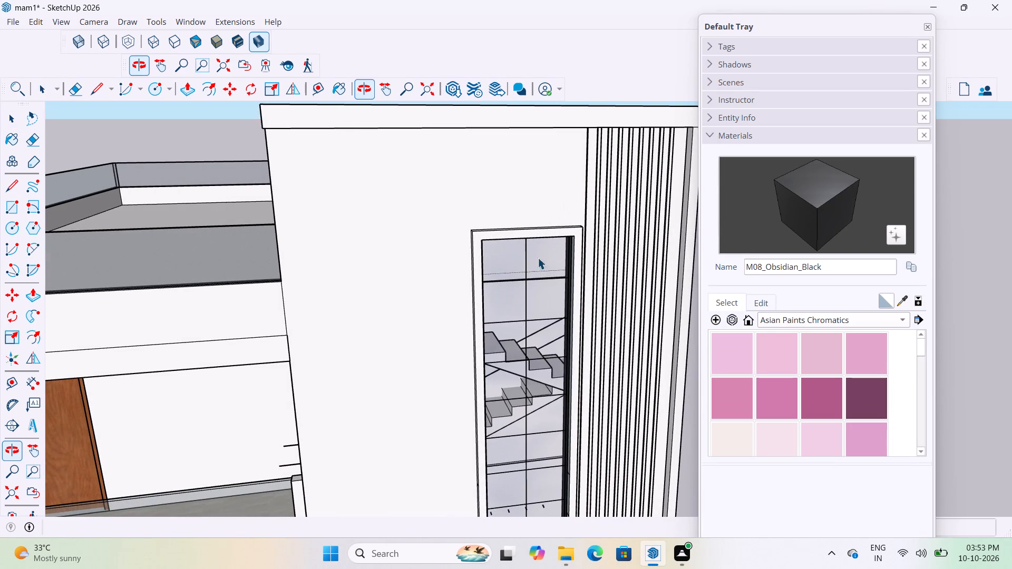
scroll(493, 282, "down", 4)
scroll(472, 247, "up", 1)
middle_click_drag(472, 244, 515, 238)
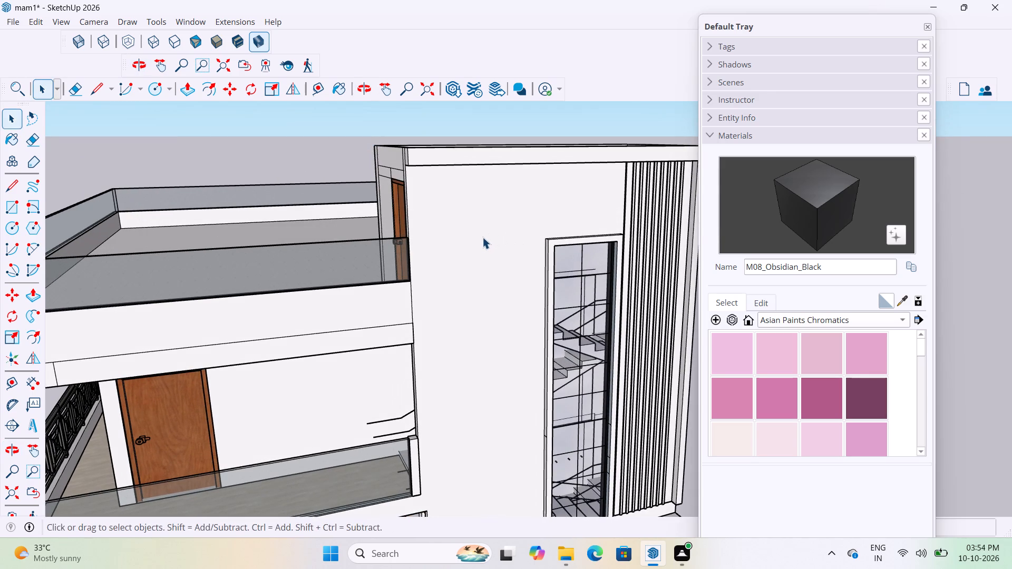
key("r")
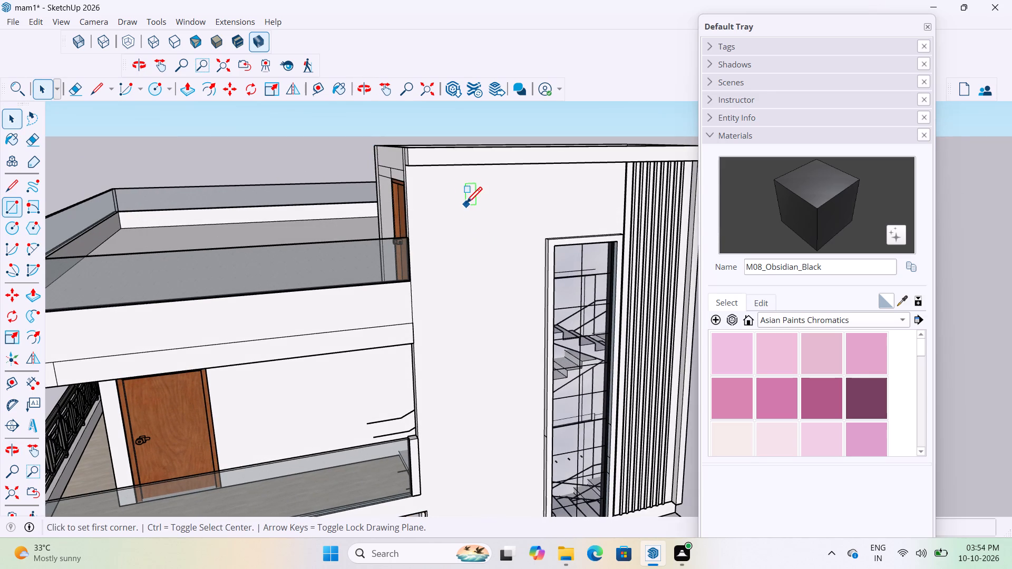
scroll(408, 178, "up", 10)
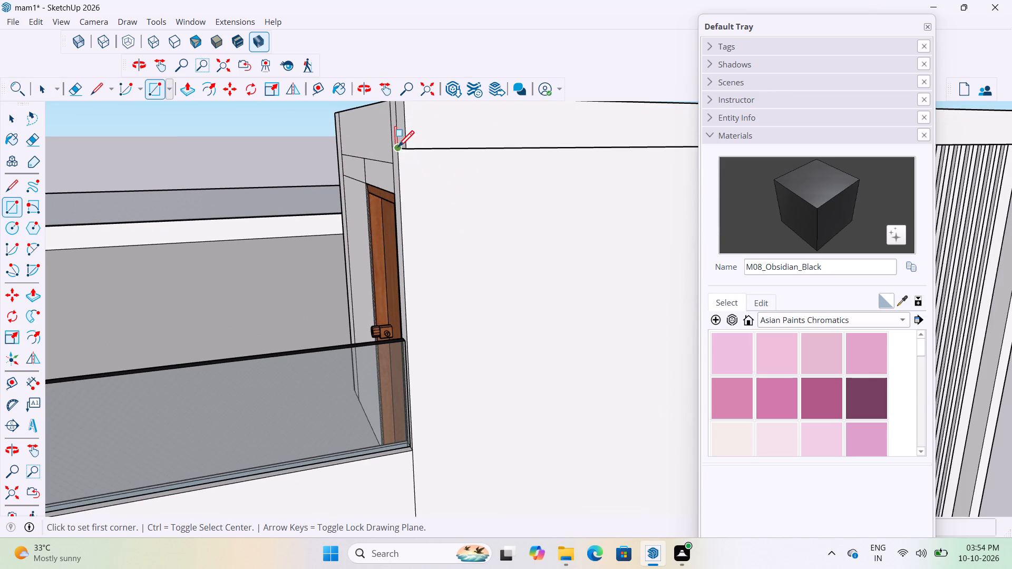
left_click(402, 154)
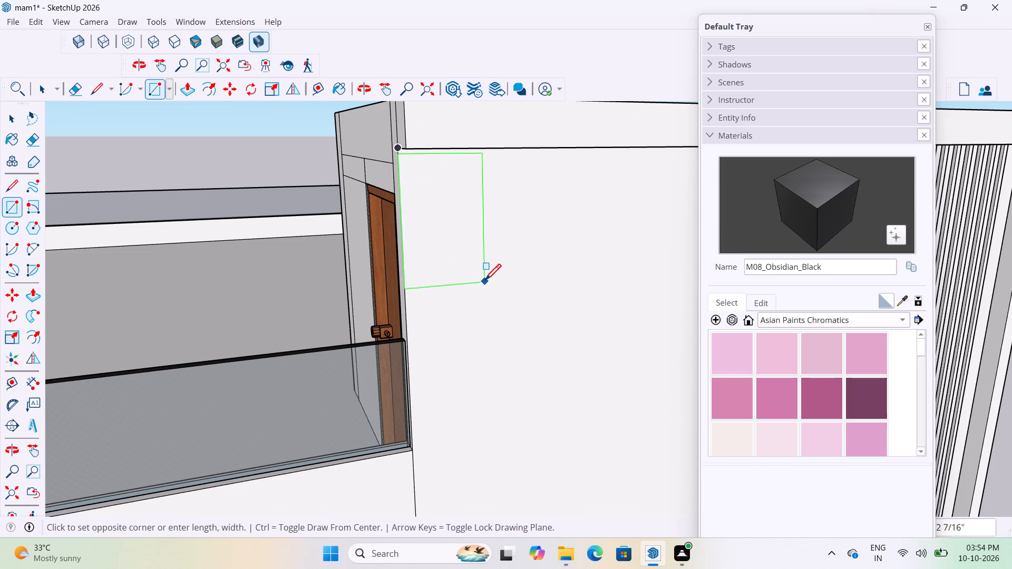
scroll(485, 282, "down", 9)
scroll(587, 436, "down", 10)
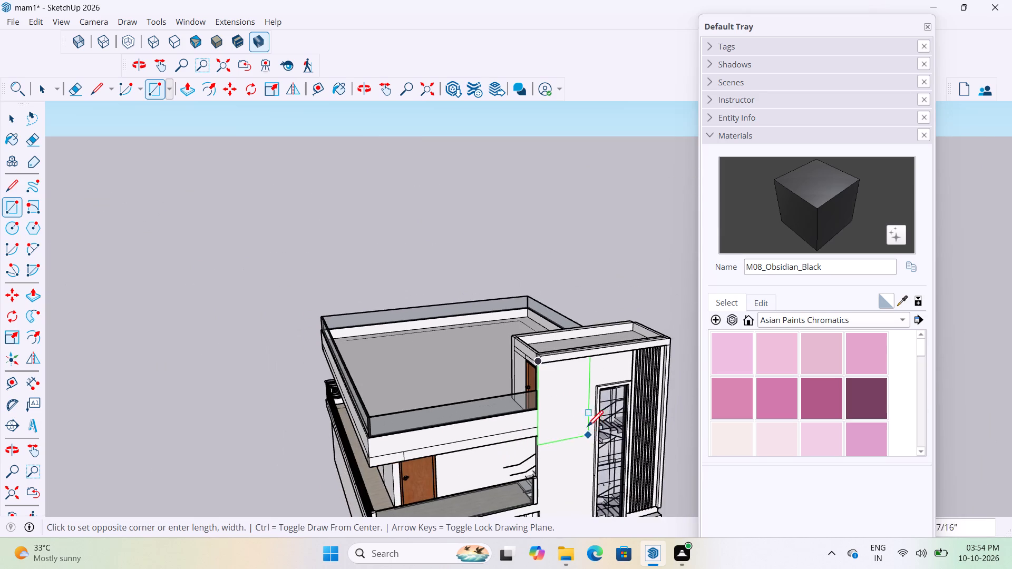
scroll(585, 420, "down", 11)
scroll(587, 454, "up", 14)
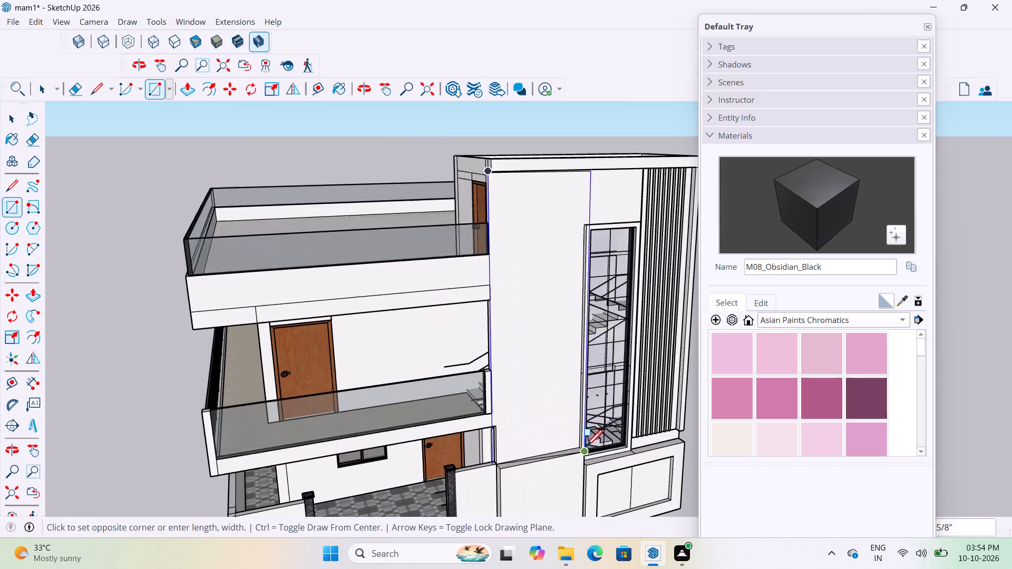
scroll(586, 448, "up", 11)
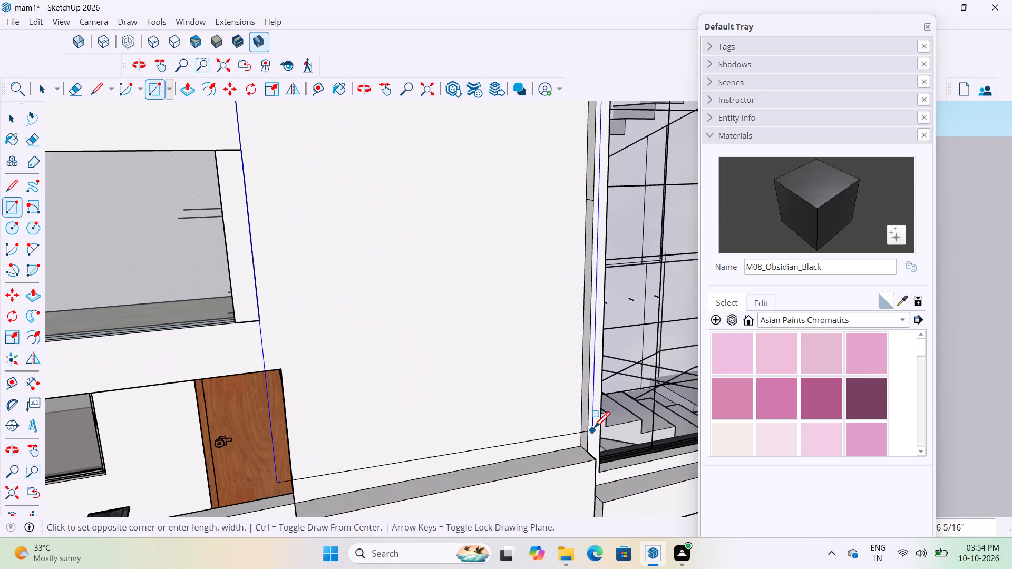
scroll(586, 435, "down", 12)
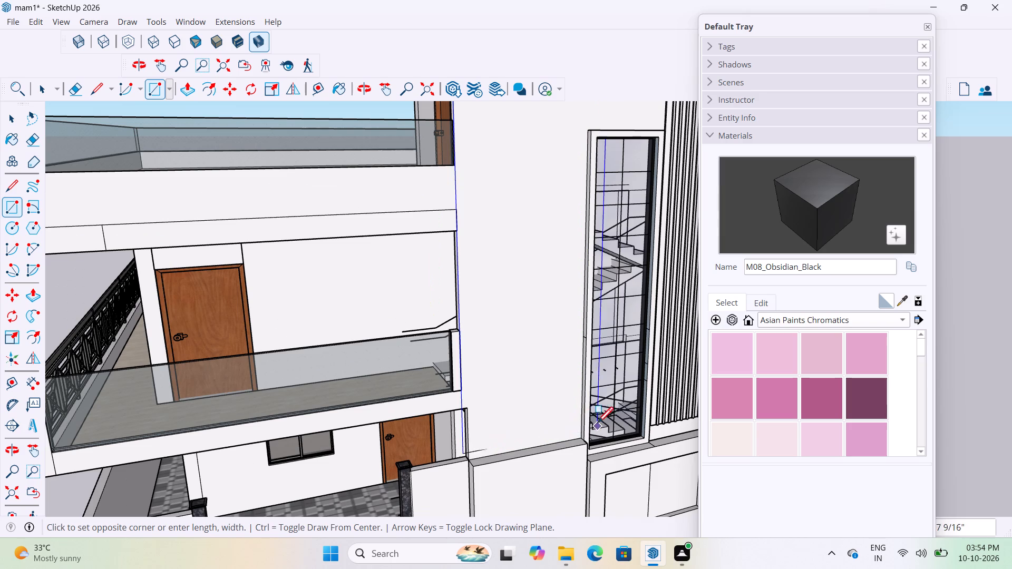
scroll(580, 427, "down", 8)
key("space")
Draw a rectangle on the stair tower's front wall, from its upper corner beside the terrace to the wall's lower corner beside the tall window.
middle_click_drag(544, 420, 529, 388)
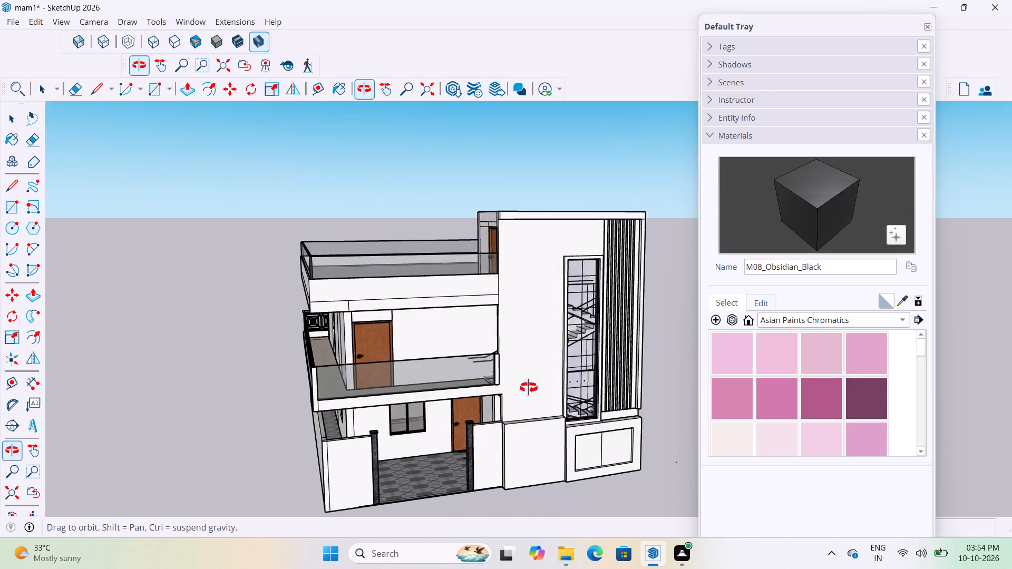
middle_click_drag(529, 388, 475, 390)
scroll(460, 251, "up", 3)
middle_click_drag(473, 280, 452, 293)
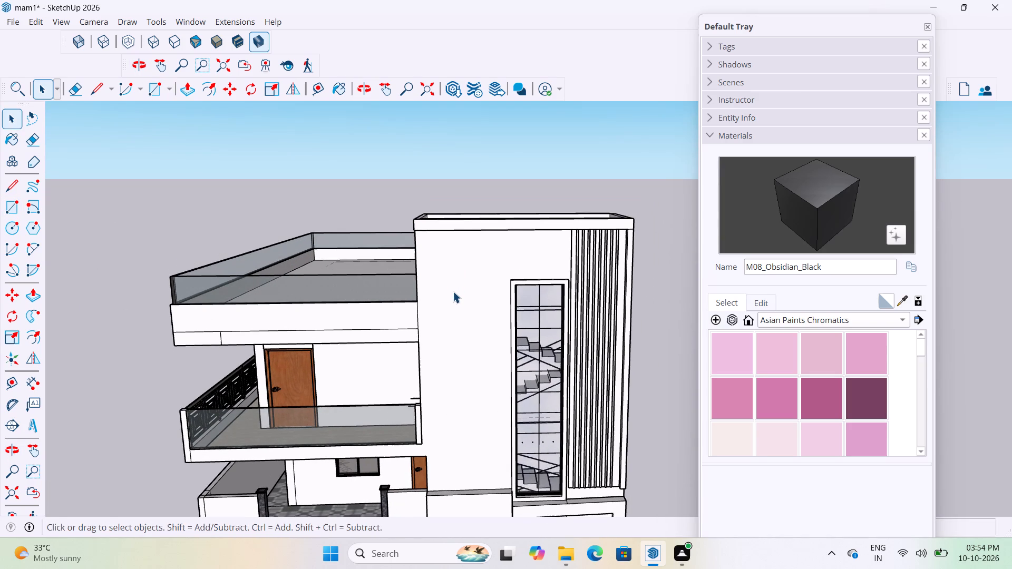
key("r")
scroll(426, 245, "up", 6)
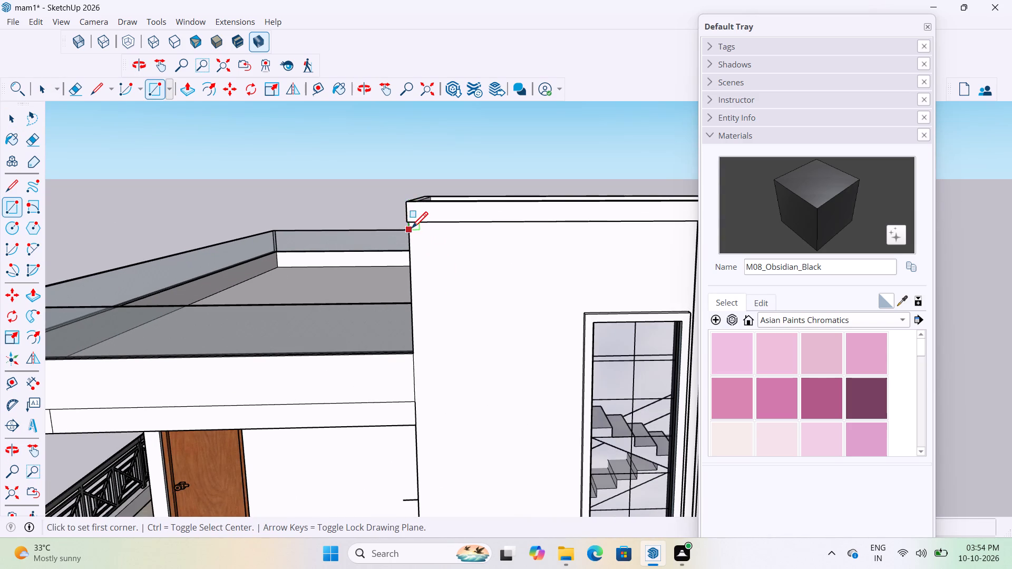
scroll(412, 229, "up", 4)
middle_click_drag(422, 219, 474, 183)
scroll(427, 213, "up", 9)
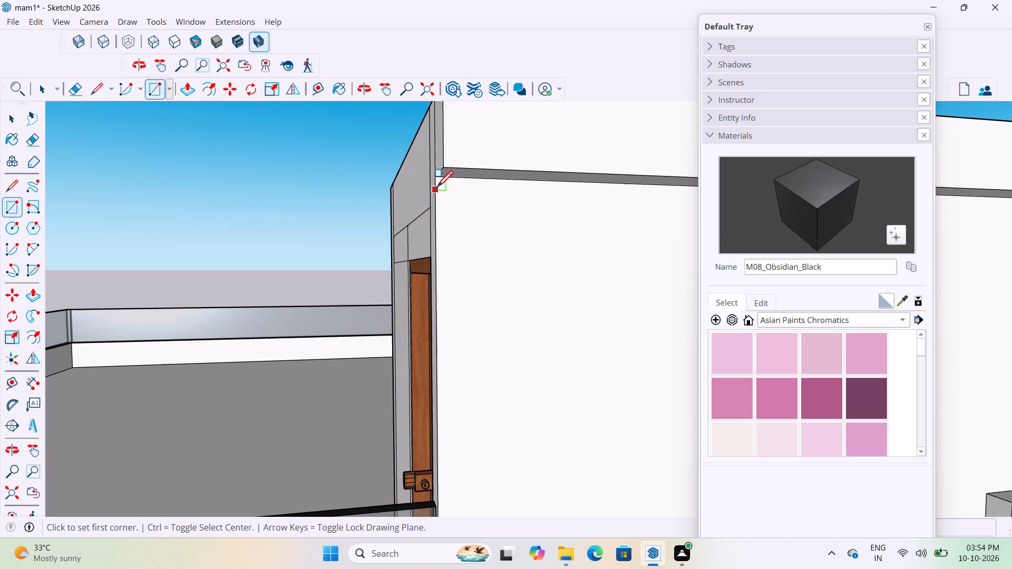
left_click(437, 181)
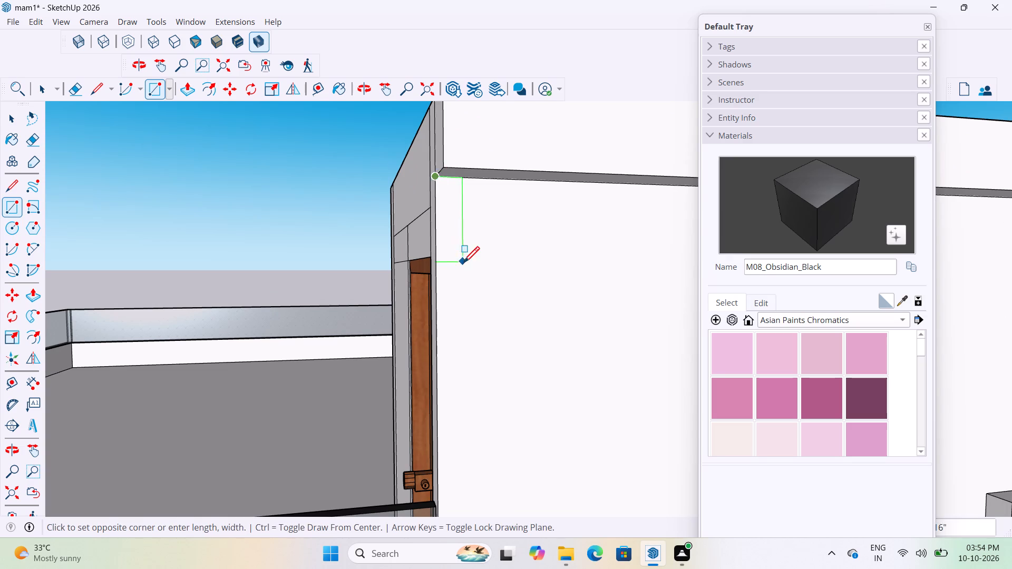
scroll(461, 270, "down", 19)
scroll(459, 284, "down", 5)
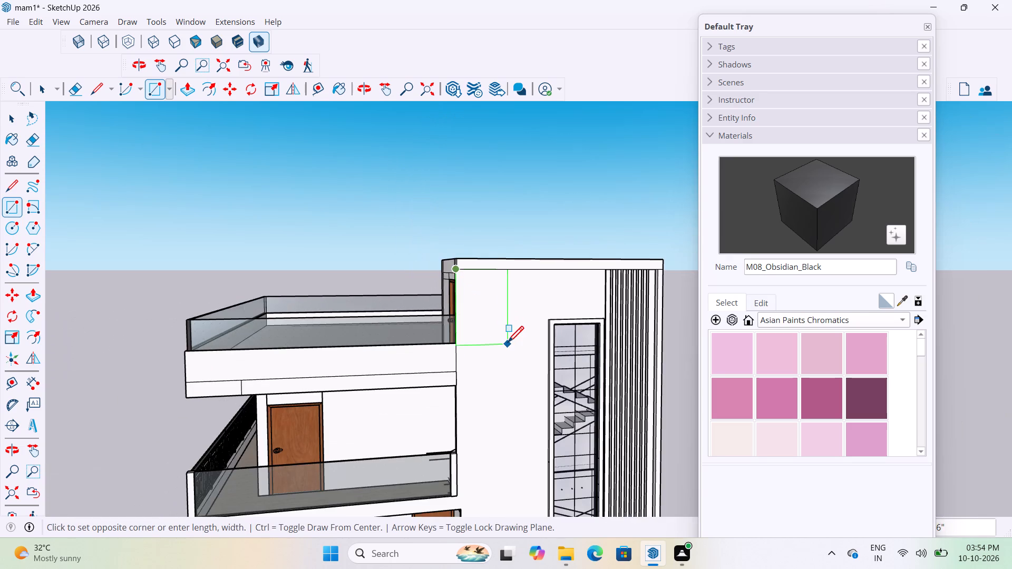
scroll(508, 345, "down", 9)
scroll(527, 449, "up", 7)
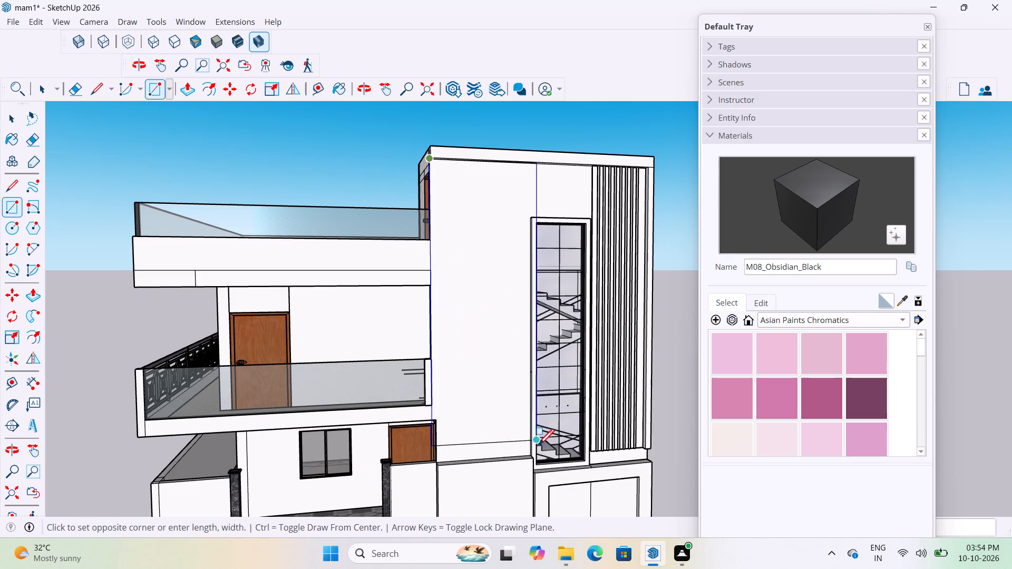
scroll(517, 456, "up", 7)
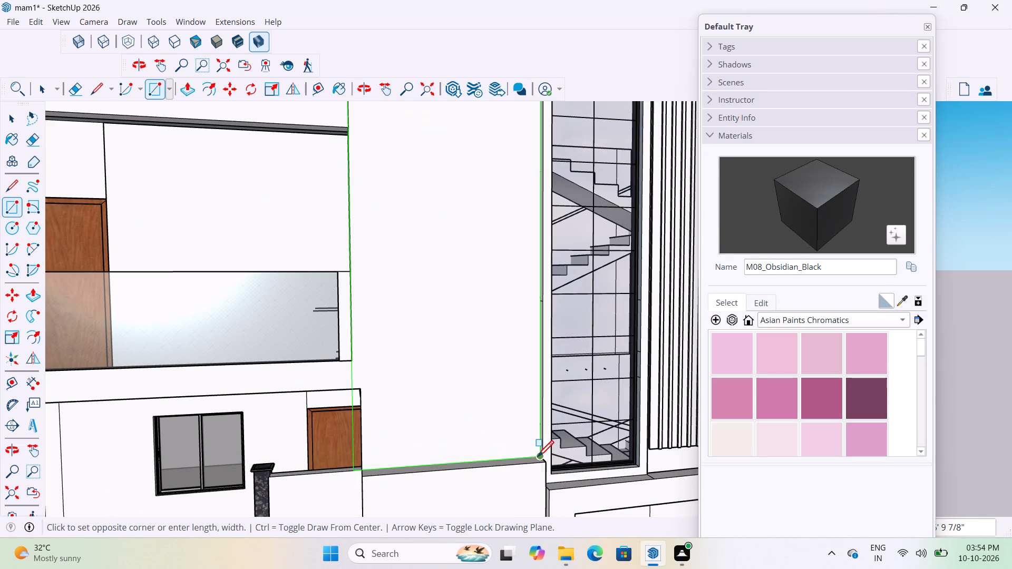
scroll(538, 452, "down", 2)
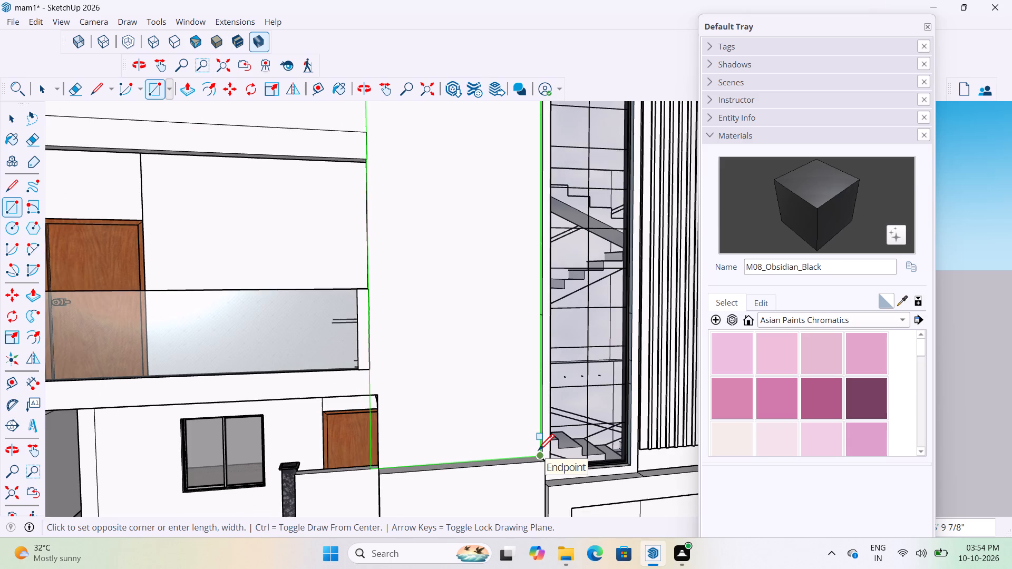
scroll(538, 452, "up", 6)
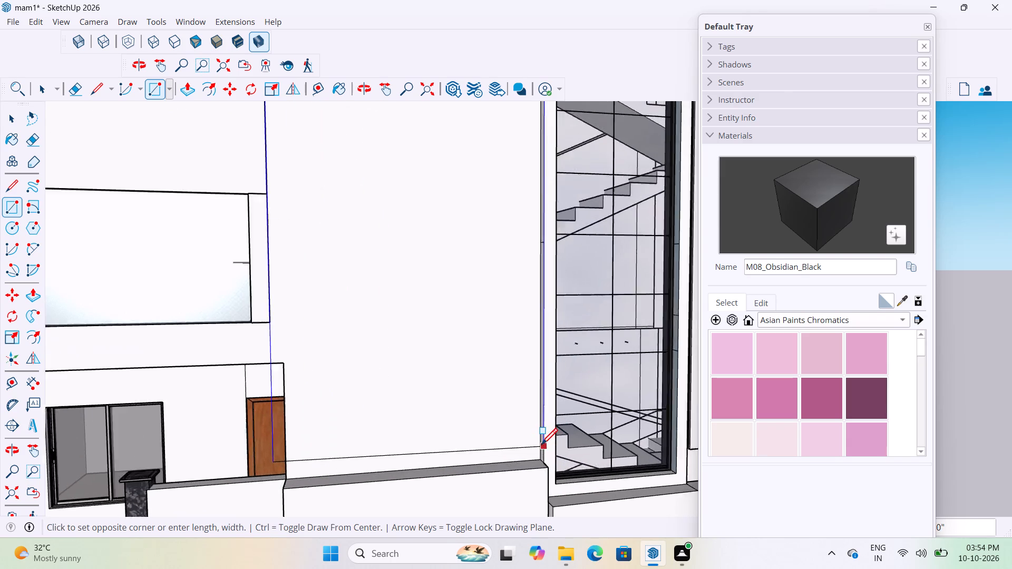
scroll(541, 446, "up", 8)
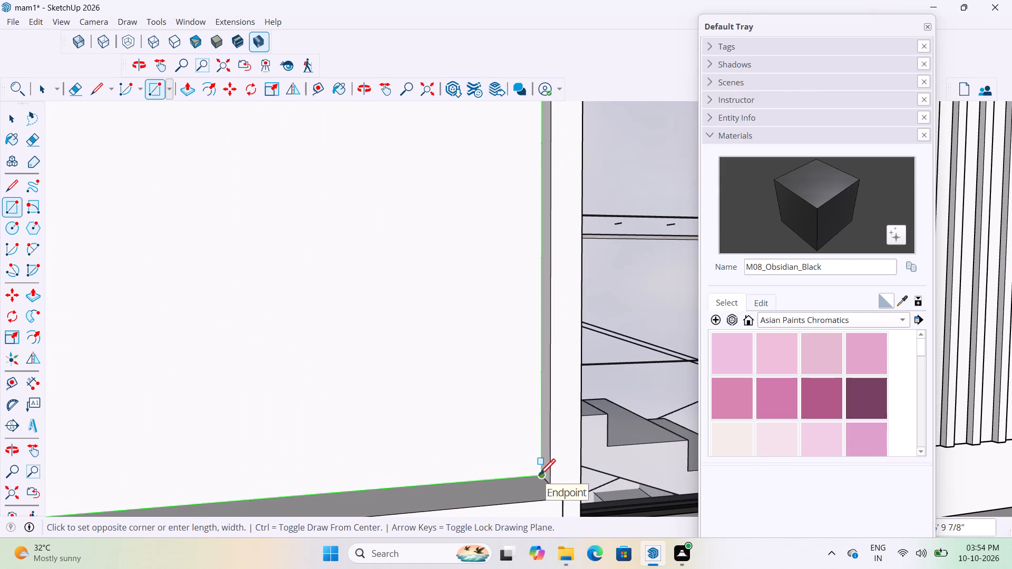
left_click(539, 477)
Delete the new face covering the stair tower's tall window so the opening is clear.
scroll(588, 457, "down", 20)
scroll(588, 457, "down", 2)
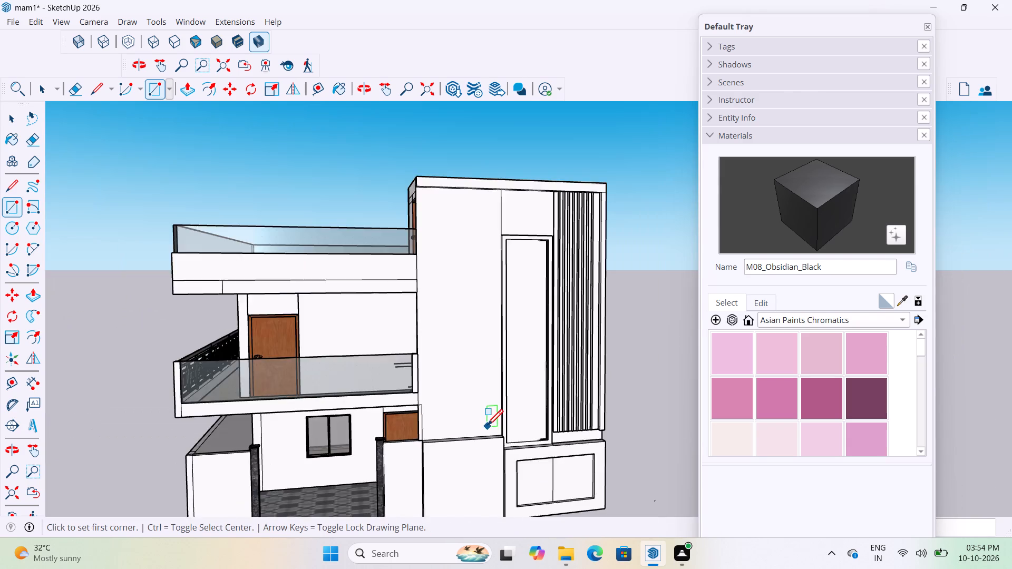
scroll(482, 431, "down", 5)
key("space")
key("space")
left_click(517, 389)
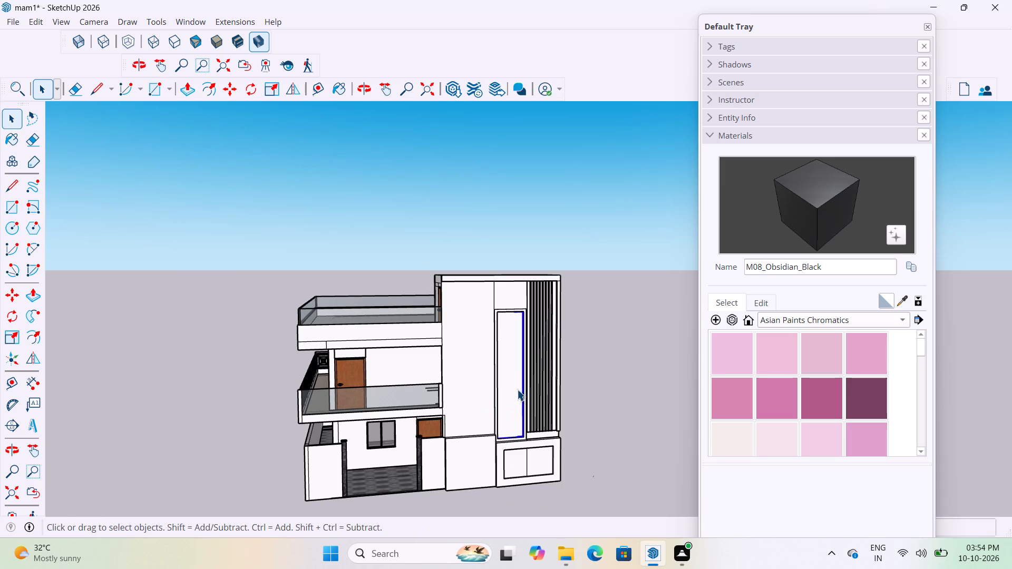
scroll(516, 383, "up", 3)
left_click(511, 374)
scroll(448, 365, "down", 4)
left_click(568, 352)
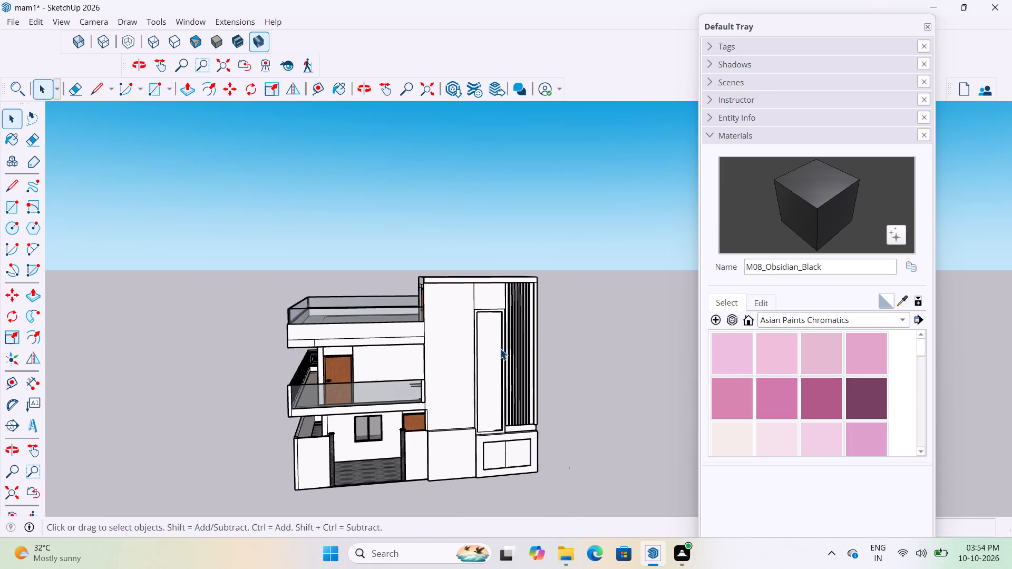
scroll(500, 348, "up", 3)
left_click(490, 344)
left_click(486, 346)
left_click(486, 346)
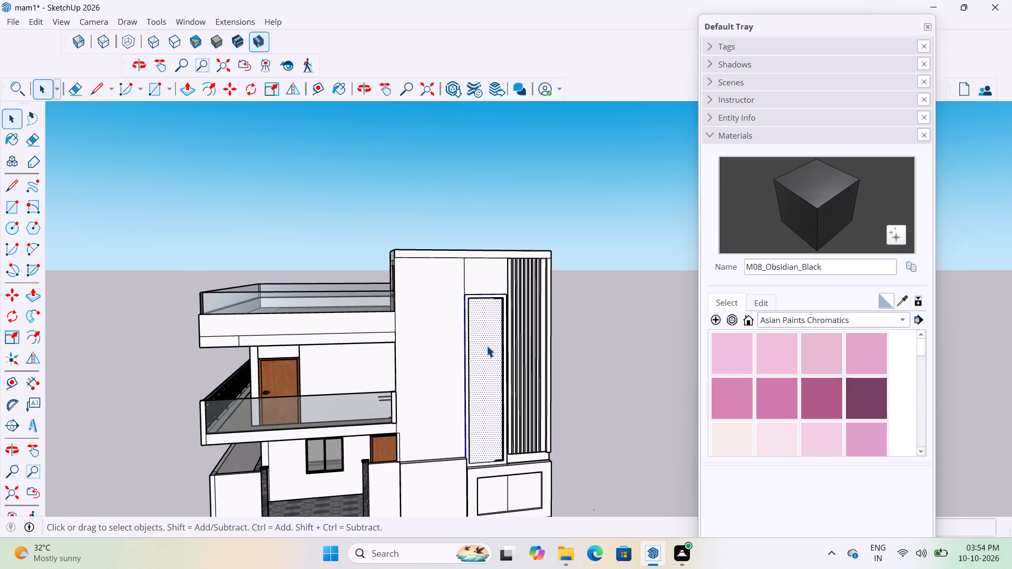
left_click(486, 346)
key("Delete")
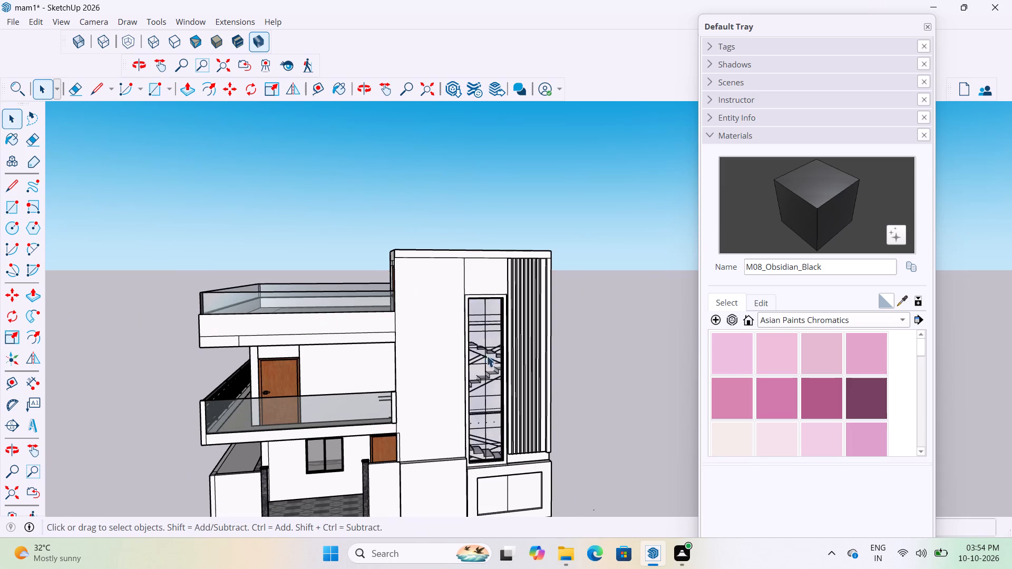
Select the stair tower's front wall face and examine its outline along the terrace, balcony and ground-floor doorway.
scroll(500, 352, "up", 13)
middle_click_drag(462, 274, 353, 302)
scroll(318, 271, "down", 1)
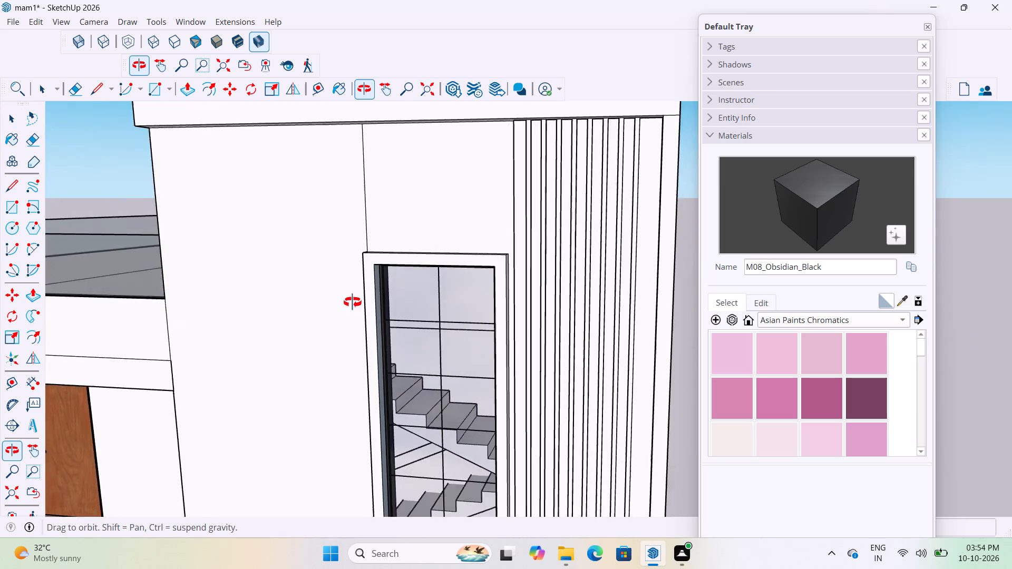
middle_click_drag(353, 302, 441, 296)
scroll(509, 289, "down", 9)
scroll(364, 277, "up", 3)
middle_click_drag(384, 253, 481, 225)
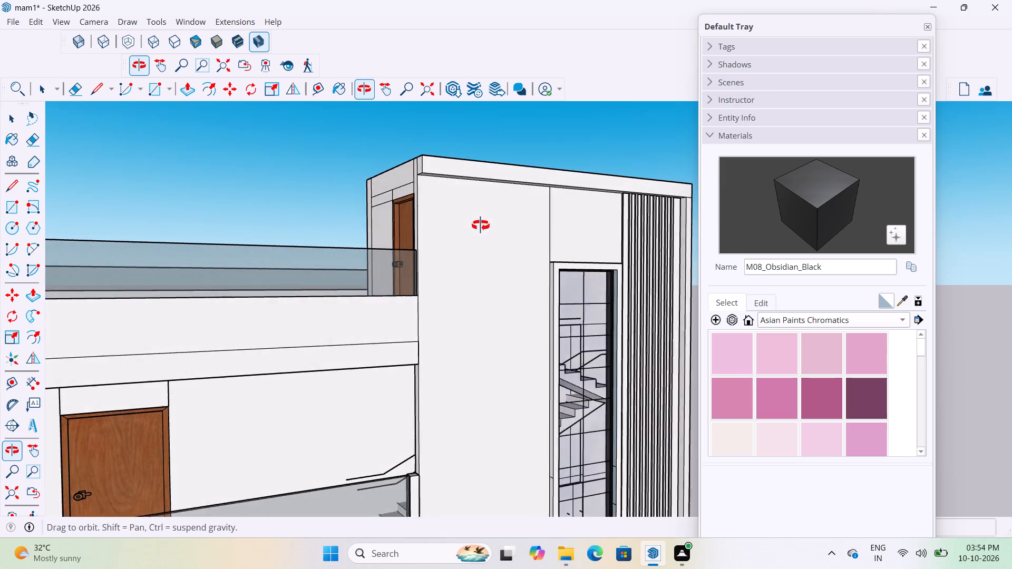
middle_click_drag(481, 225, 493, 227)
scroll(445, 264, "up", 7)
double_click(458, 241)
scroll(441, 244, "down", 2)
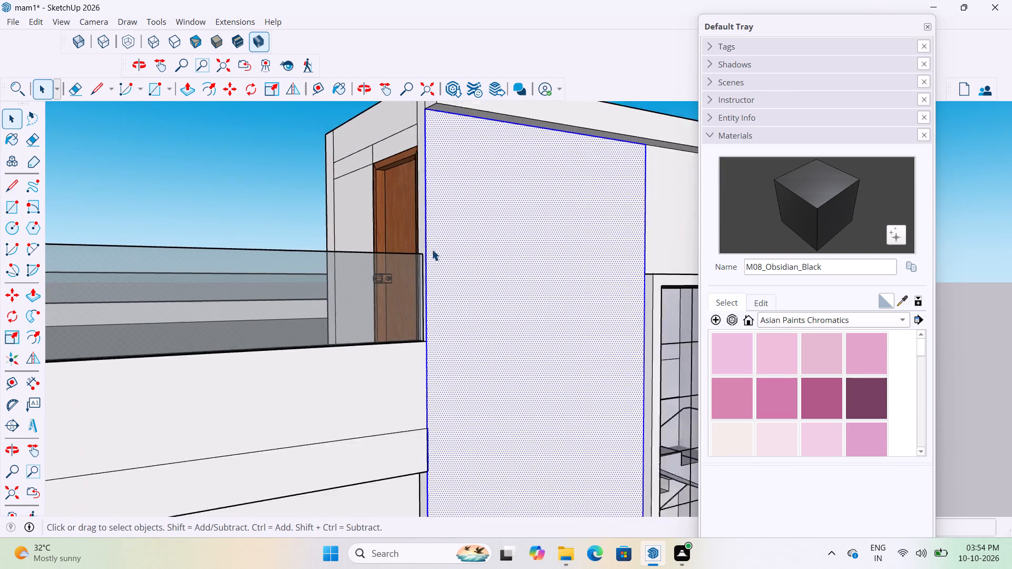
scroll(432, 249, "down", 8)
middle_click_drag(444, 305, 406, 268)
scroll(371, 367, "up", 6)
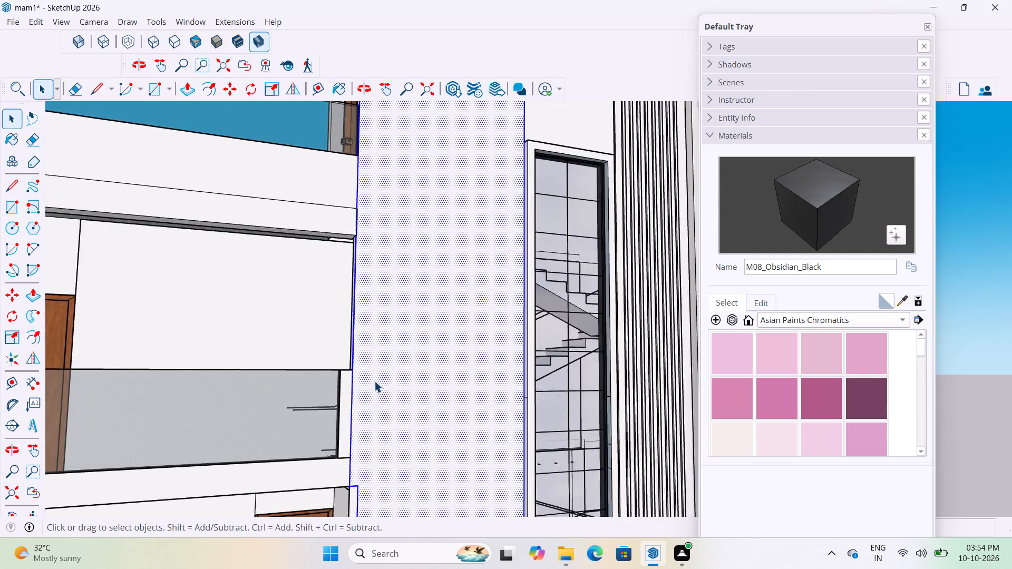
scroll(374, 381, "up", 4)
middle_click_drag(335, 338, 390, 346)
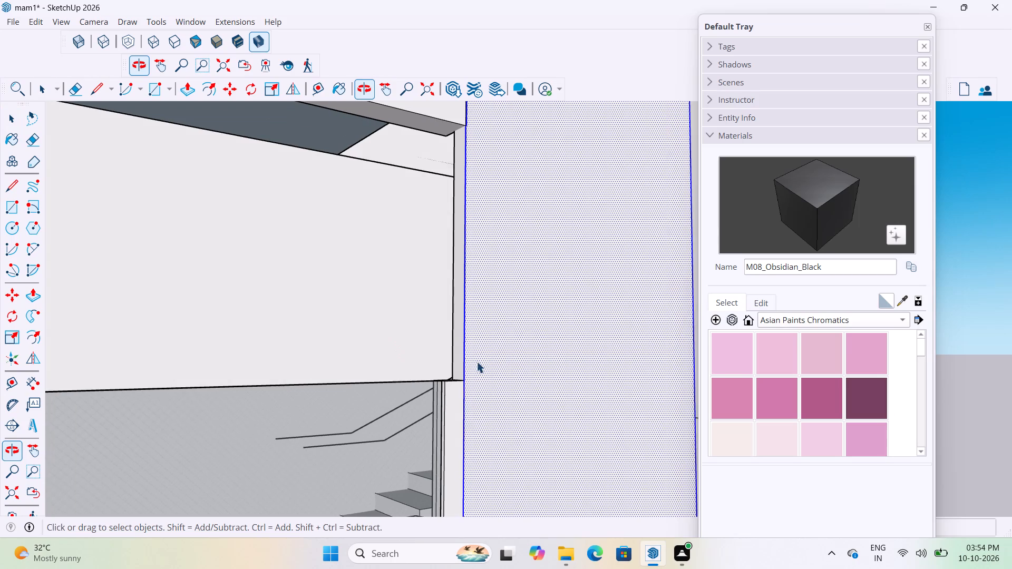
scroll(480, 354, "down", 5)
middle_click_drag(476, 365, 383, 298)
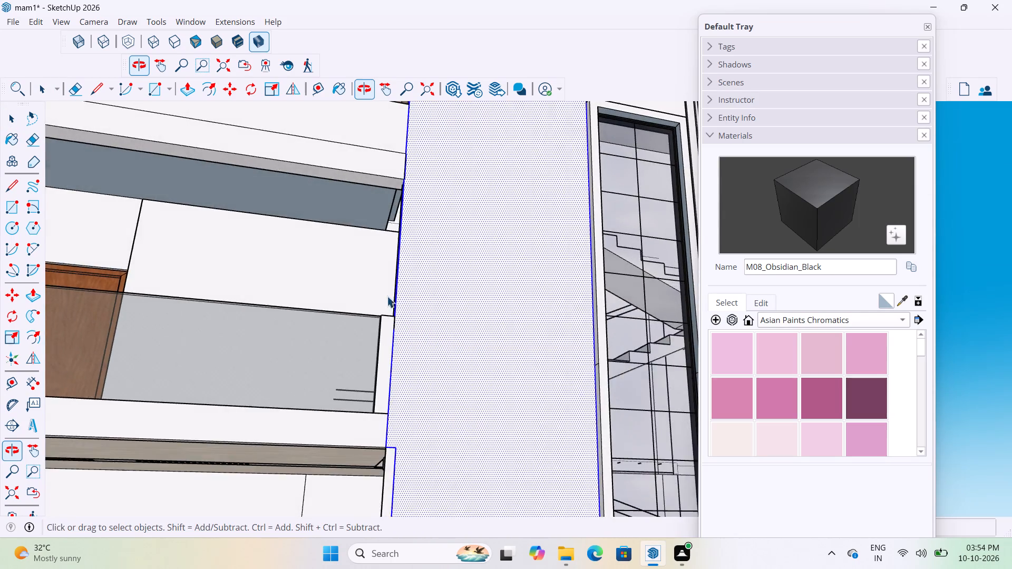
scroll(436, 293, "down", 5)
scroll(414, 419, "up", 14)
scroll(408, 307, "down", 5)
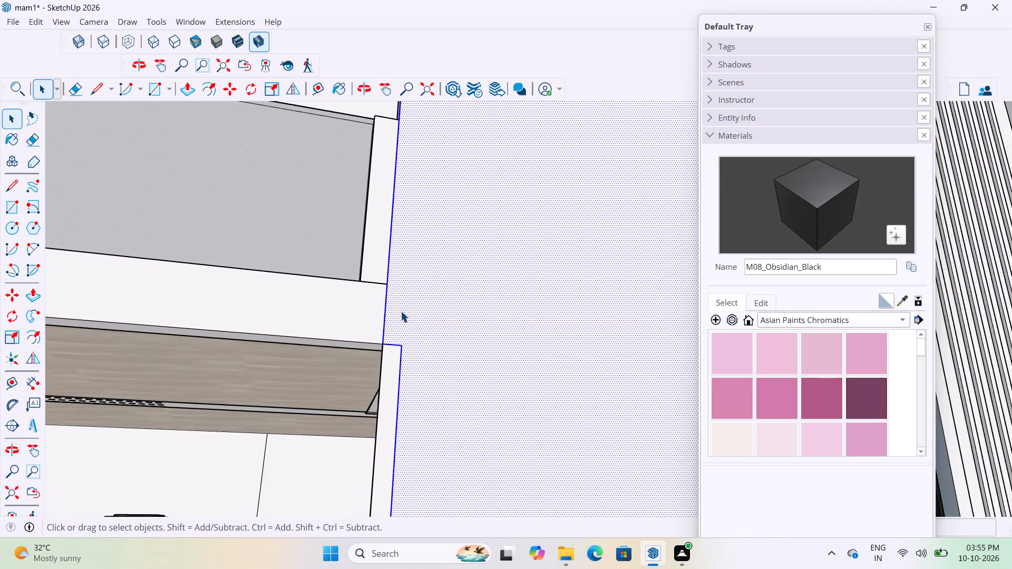
scroll(400, 311, "down", 11)
middle_click_drag(397, 369, 434, 457)
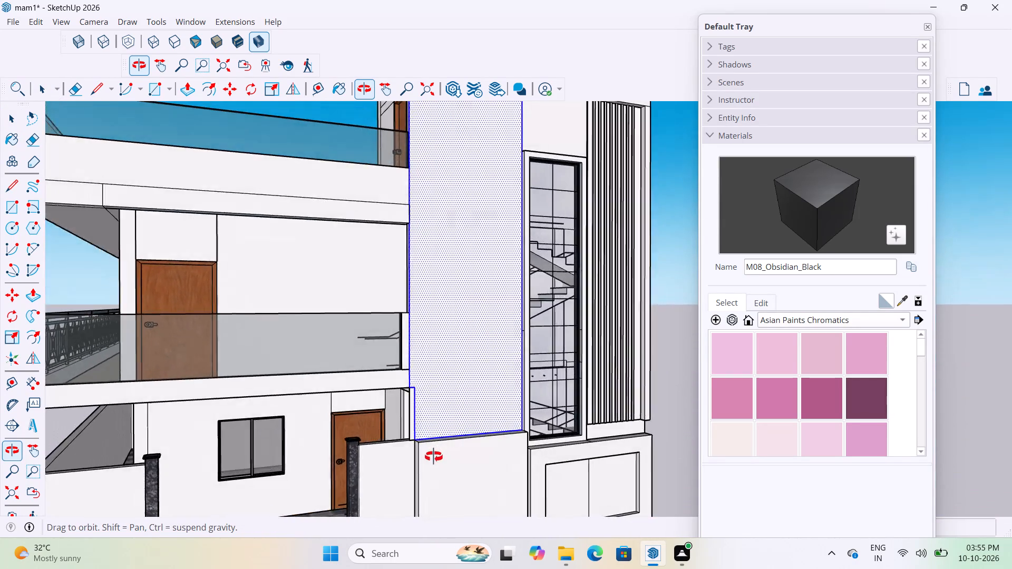
middle_click_drag(434, 457, 423, 462)
scroll(405, 423, "up", 14)
middle_click_drag(401, 346, 431, 322)
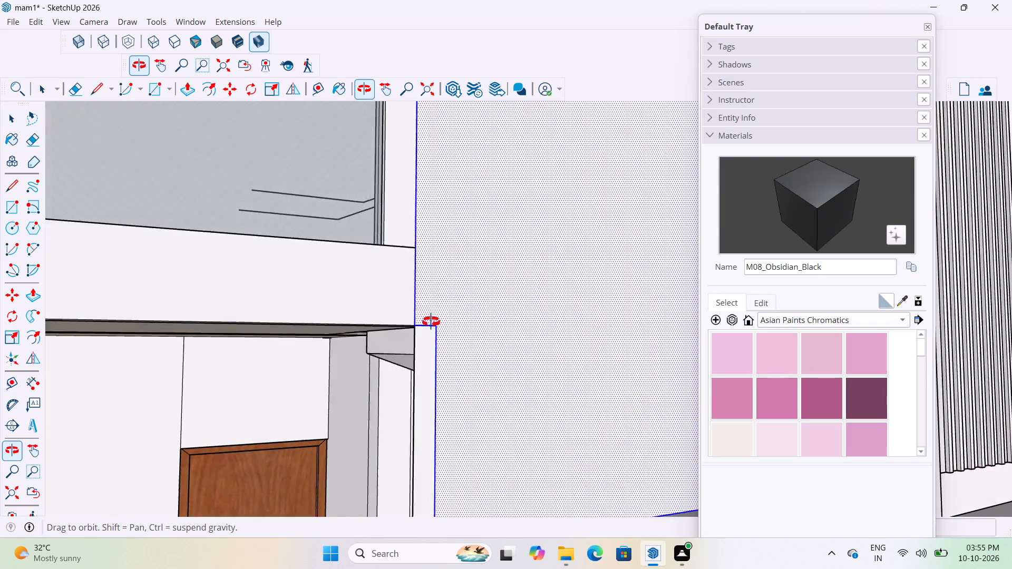
middle_click_drag(431, 322, 476, 321)
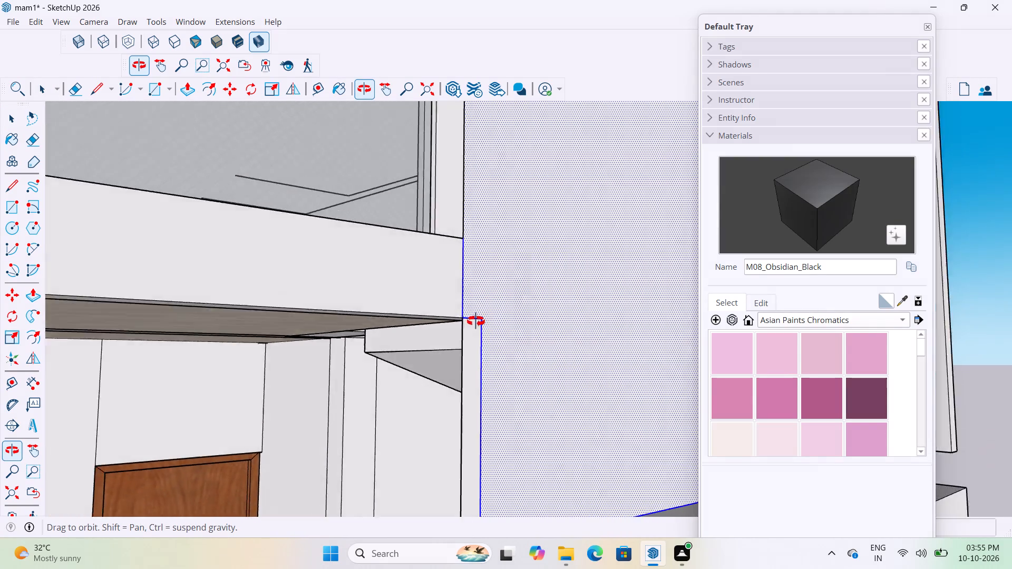
middle_click_drag(476, 321, 332, 385)
scroll(347, 300, "up", 3)
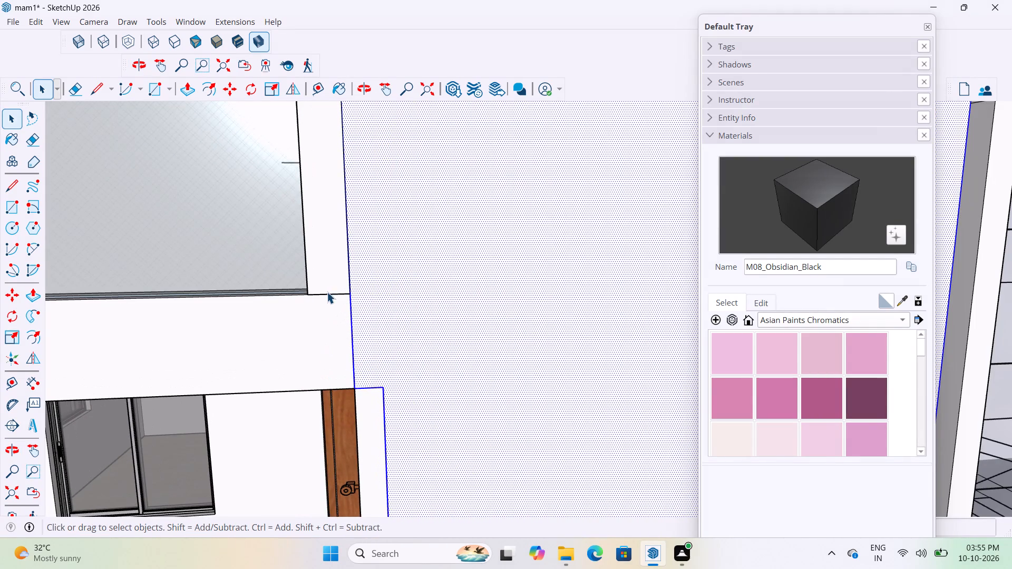
Delete the short vertical edge separating the balcony slab's front from the stair tower's wall face.
left_click(337, 294)
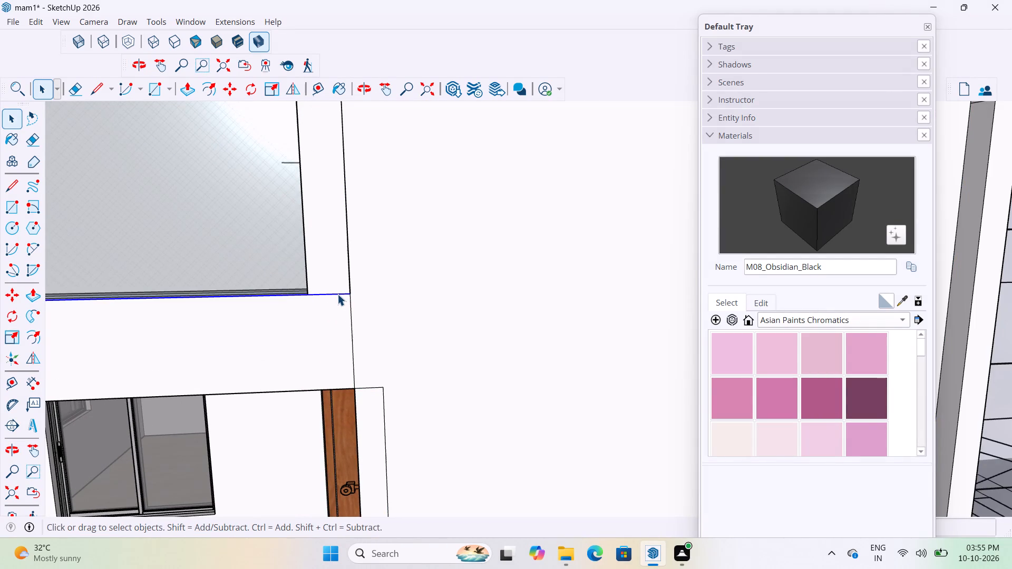
scroll(338, 295, "down", 4)
scroll(348, 327, "up", 4)
left_click(348, 327)
scroll(348, 327, "down", 20)
middle_click_drag(361, 319, 392, 318)
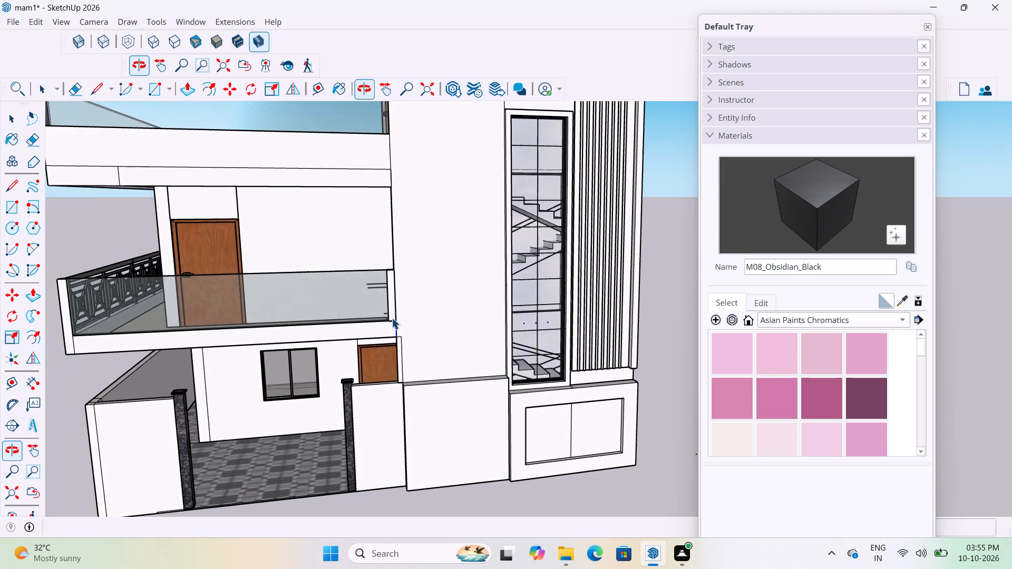
scroll(393, 321, "up", 15)
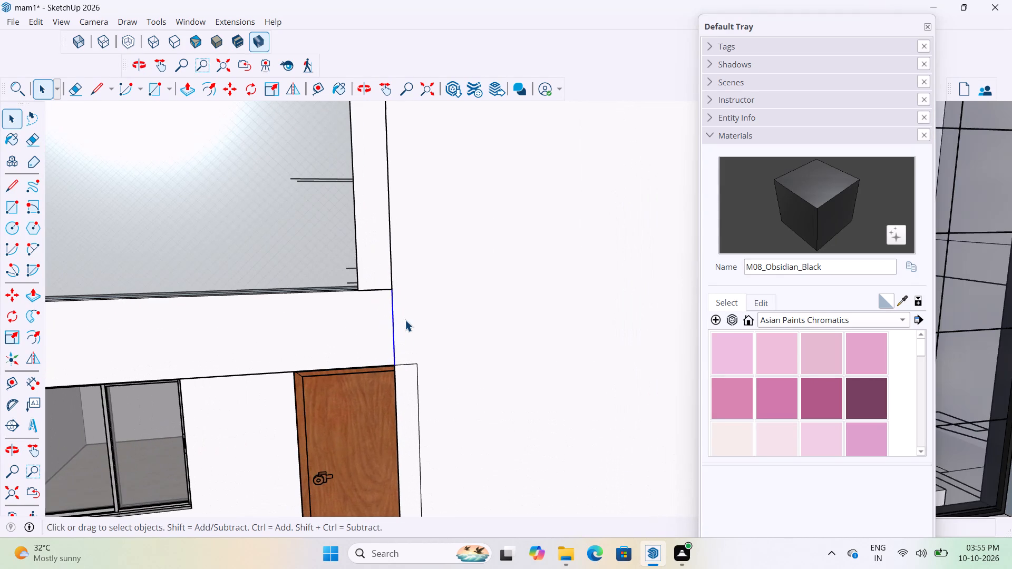
key("Delete")
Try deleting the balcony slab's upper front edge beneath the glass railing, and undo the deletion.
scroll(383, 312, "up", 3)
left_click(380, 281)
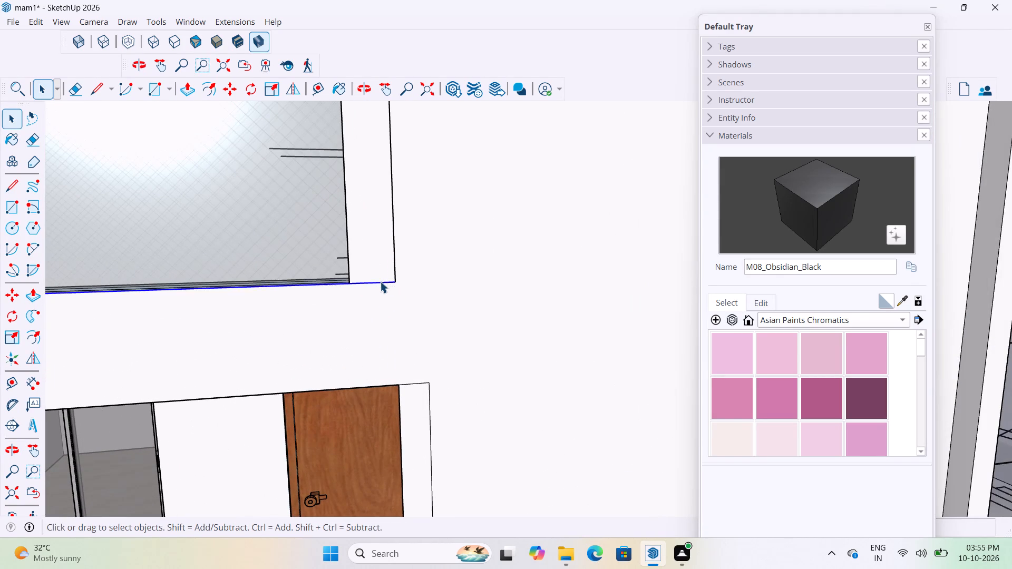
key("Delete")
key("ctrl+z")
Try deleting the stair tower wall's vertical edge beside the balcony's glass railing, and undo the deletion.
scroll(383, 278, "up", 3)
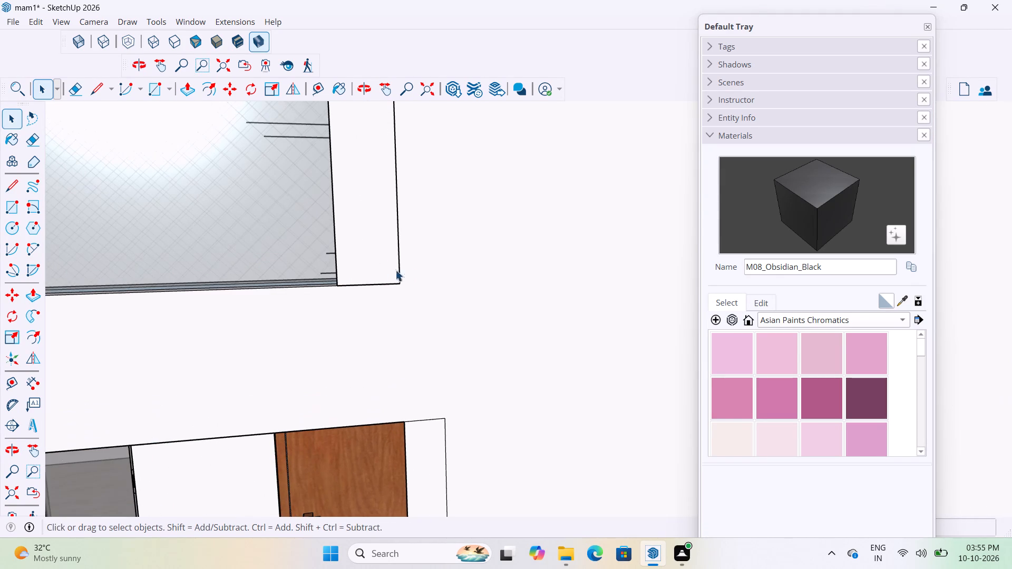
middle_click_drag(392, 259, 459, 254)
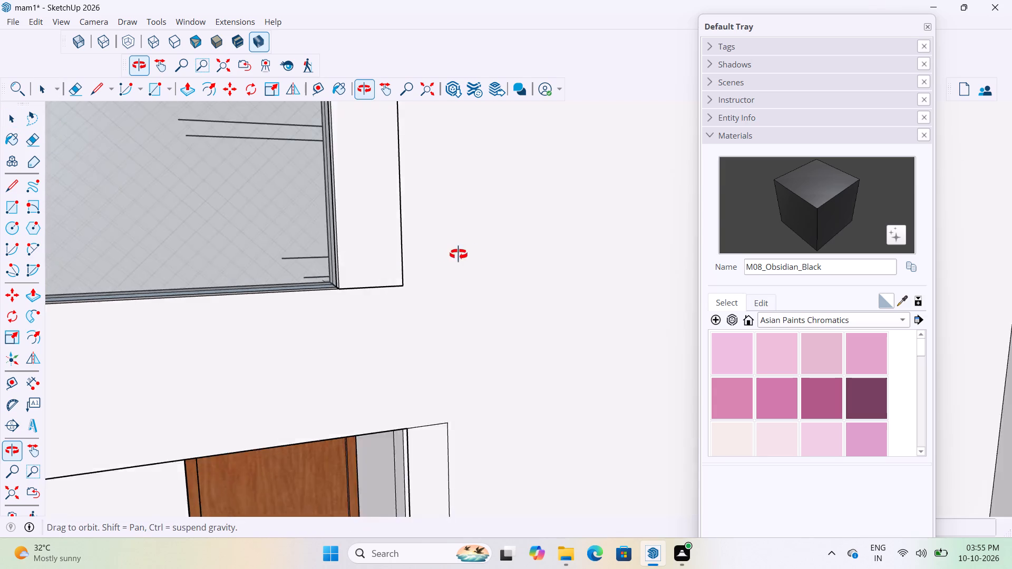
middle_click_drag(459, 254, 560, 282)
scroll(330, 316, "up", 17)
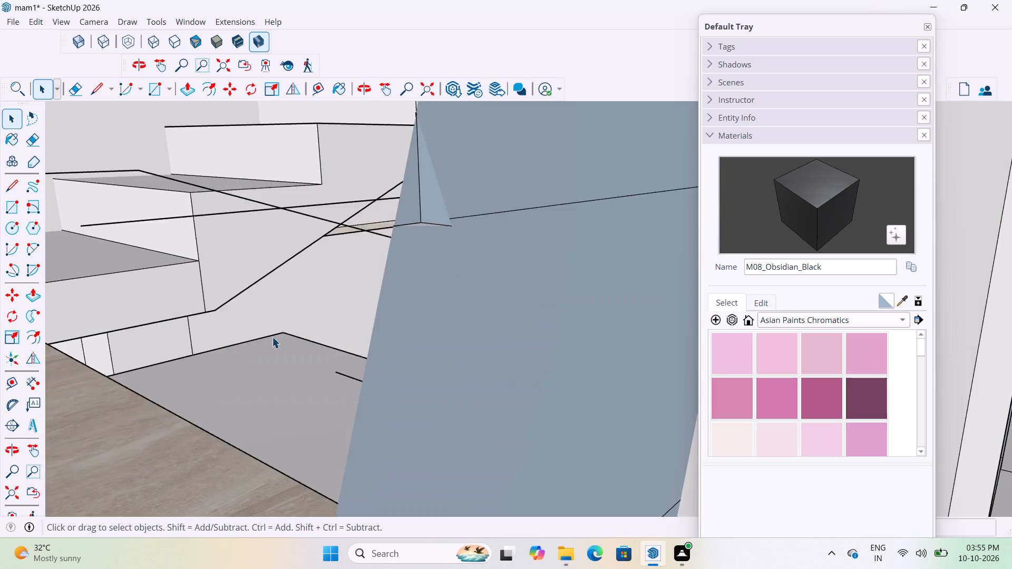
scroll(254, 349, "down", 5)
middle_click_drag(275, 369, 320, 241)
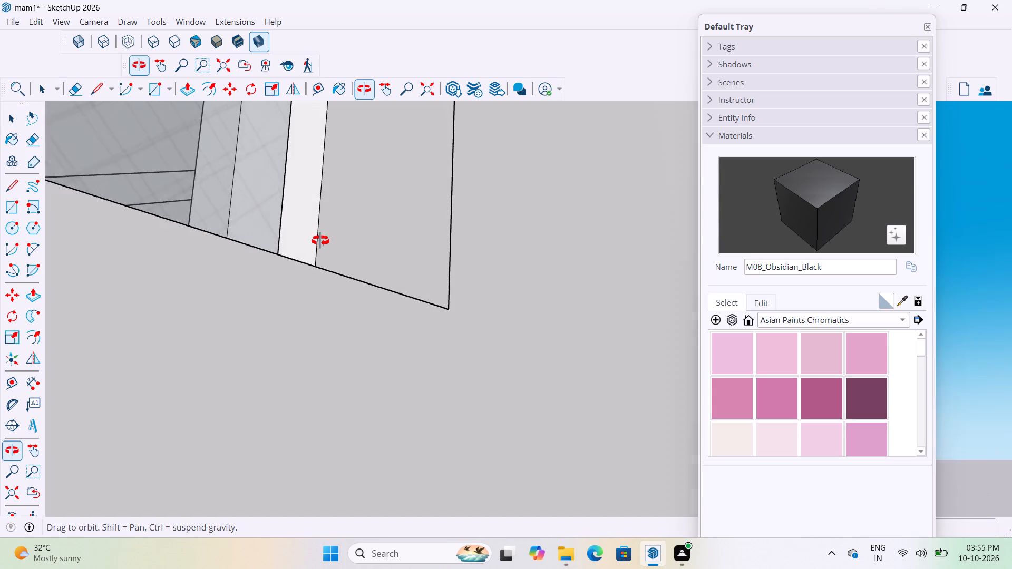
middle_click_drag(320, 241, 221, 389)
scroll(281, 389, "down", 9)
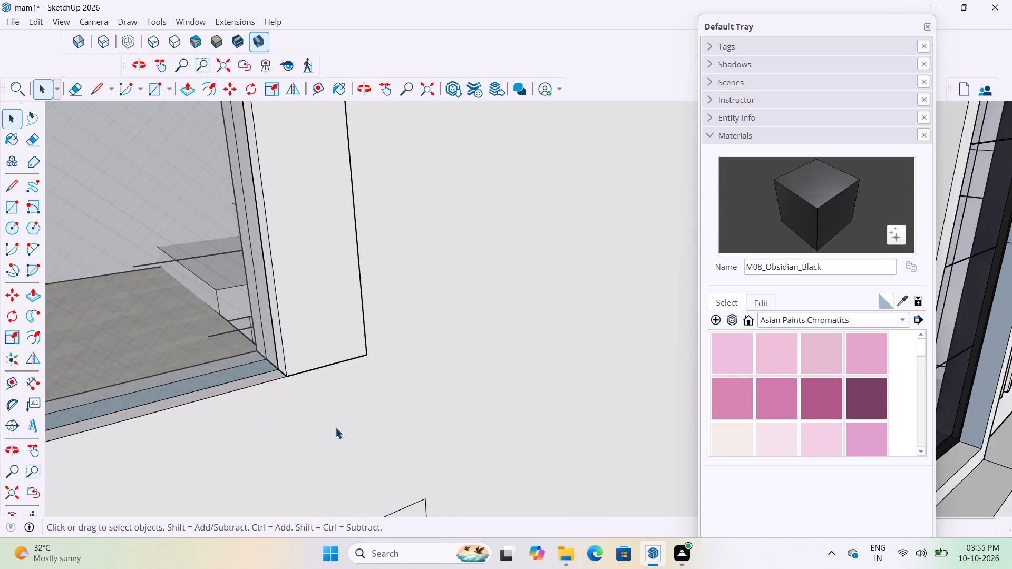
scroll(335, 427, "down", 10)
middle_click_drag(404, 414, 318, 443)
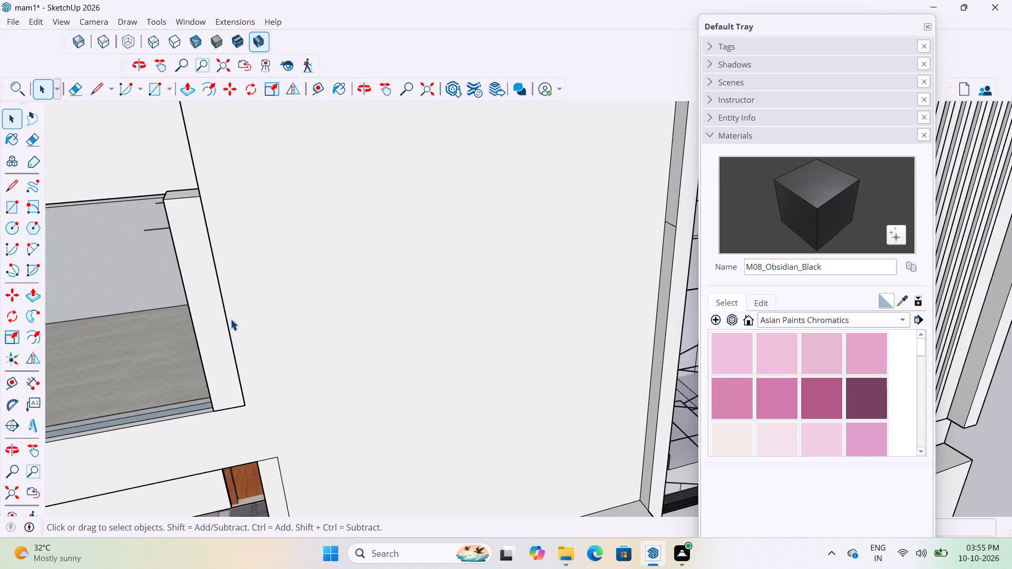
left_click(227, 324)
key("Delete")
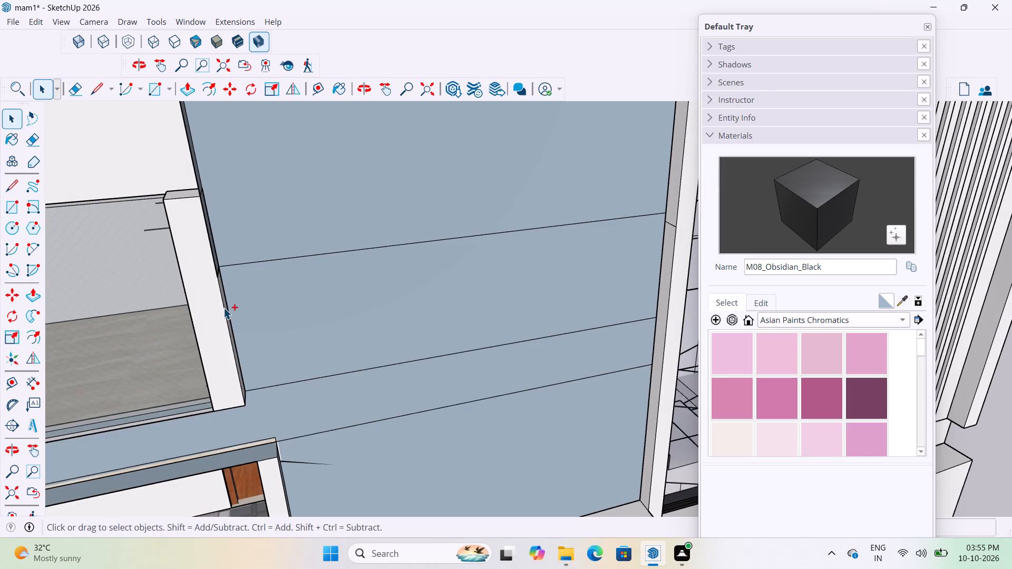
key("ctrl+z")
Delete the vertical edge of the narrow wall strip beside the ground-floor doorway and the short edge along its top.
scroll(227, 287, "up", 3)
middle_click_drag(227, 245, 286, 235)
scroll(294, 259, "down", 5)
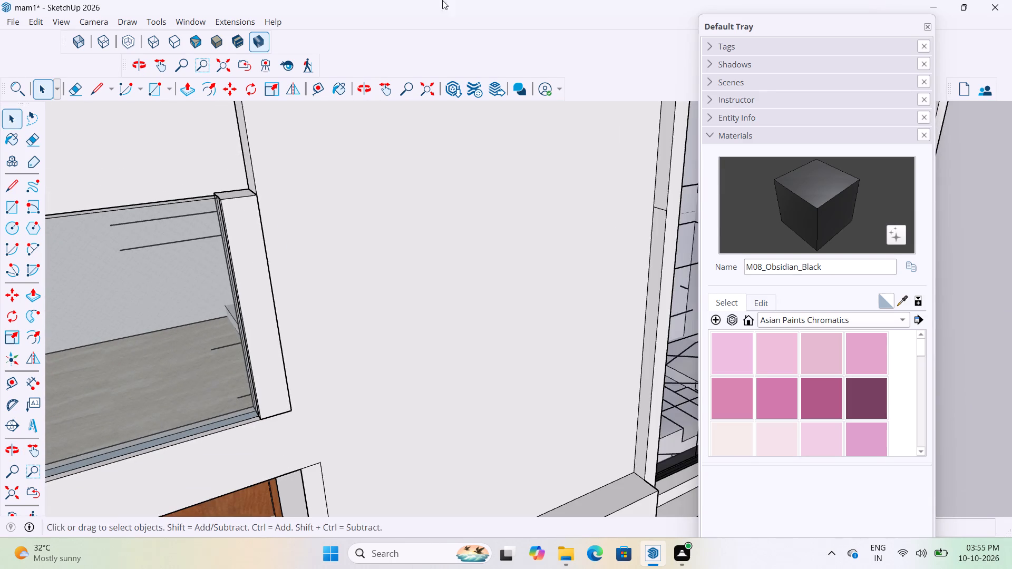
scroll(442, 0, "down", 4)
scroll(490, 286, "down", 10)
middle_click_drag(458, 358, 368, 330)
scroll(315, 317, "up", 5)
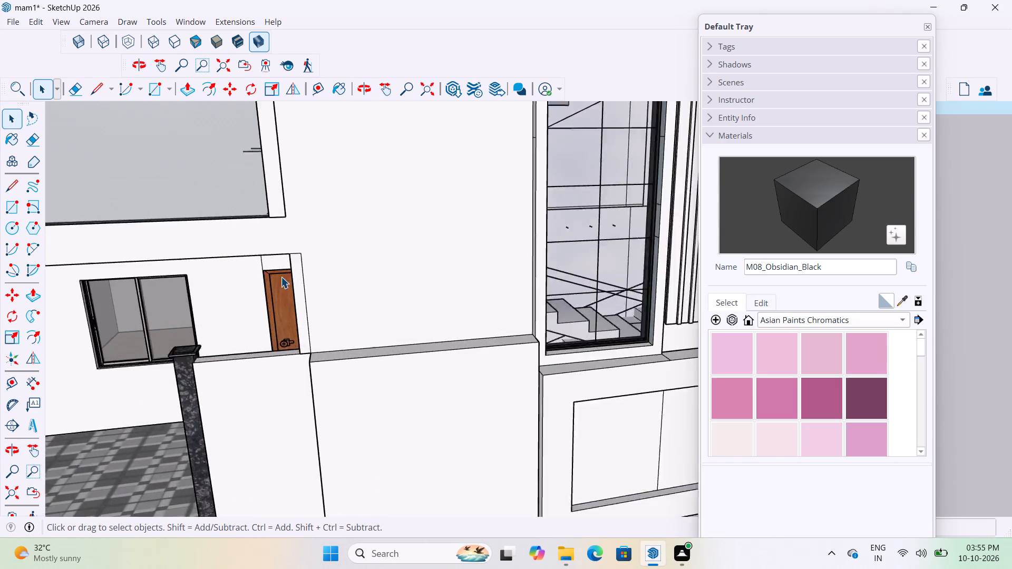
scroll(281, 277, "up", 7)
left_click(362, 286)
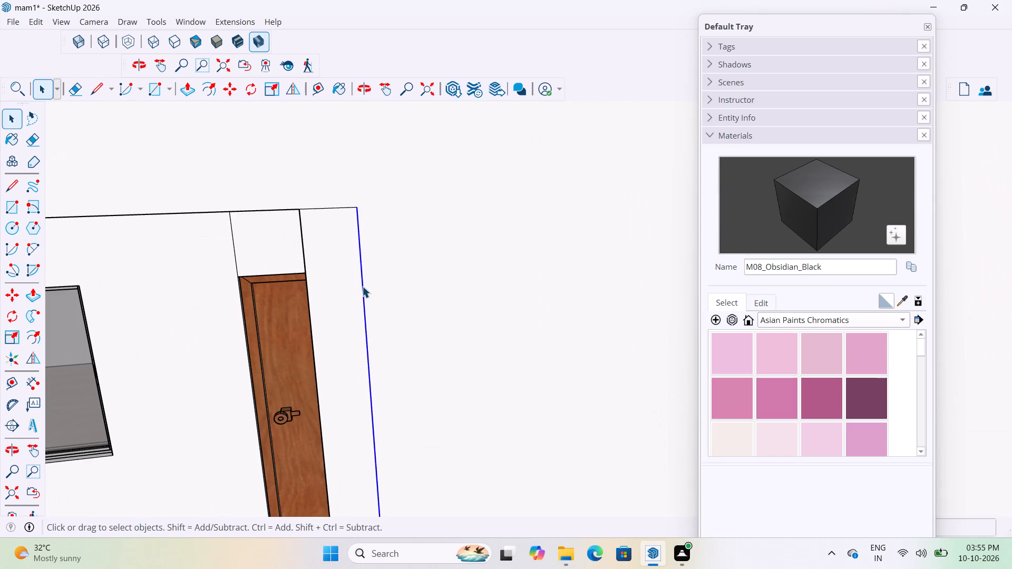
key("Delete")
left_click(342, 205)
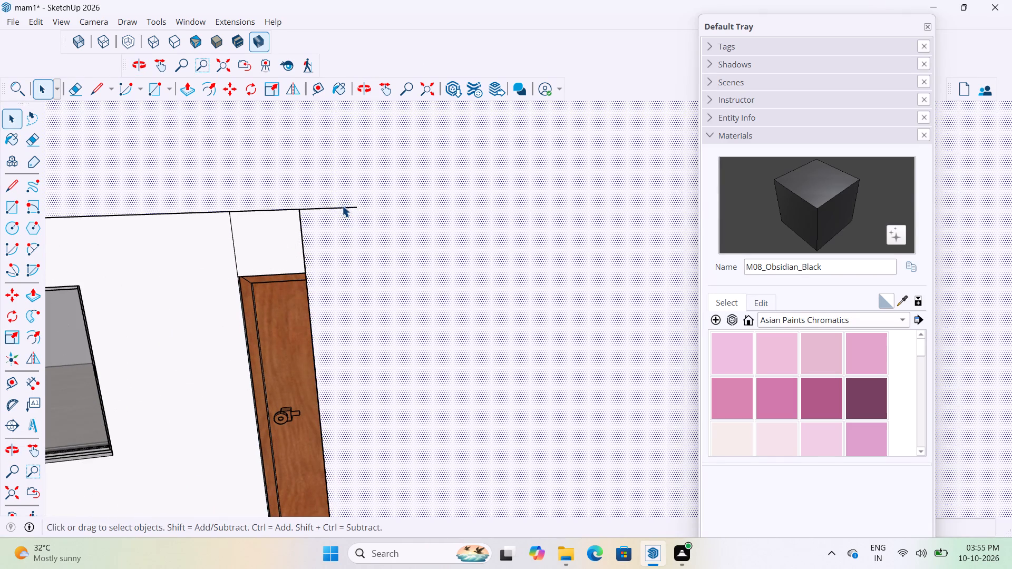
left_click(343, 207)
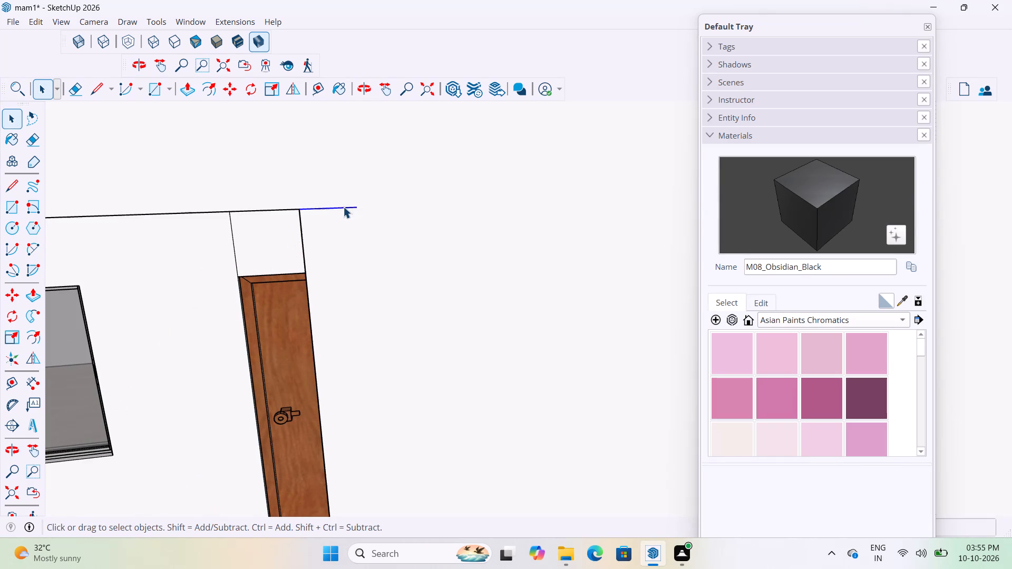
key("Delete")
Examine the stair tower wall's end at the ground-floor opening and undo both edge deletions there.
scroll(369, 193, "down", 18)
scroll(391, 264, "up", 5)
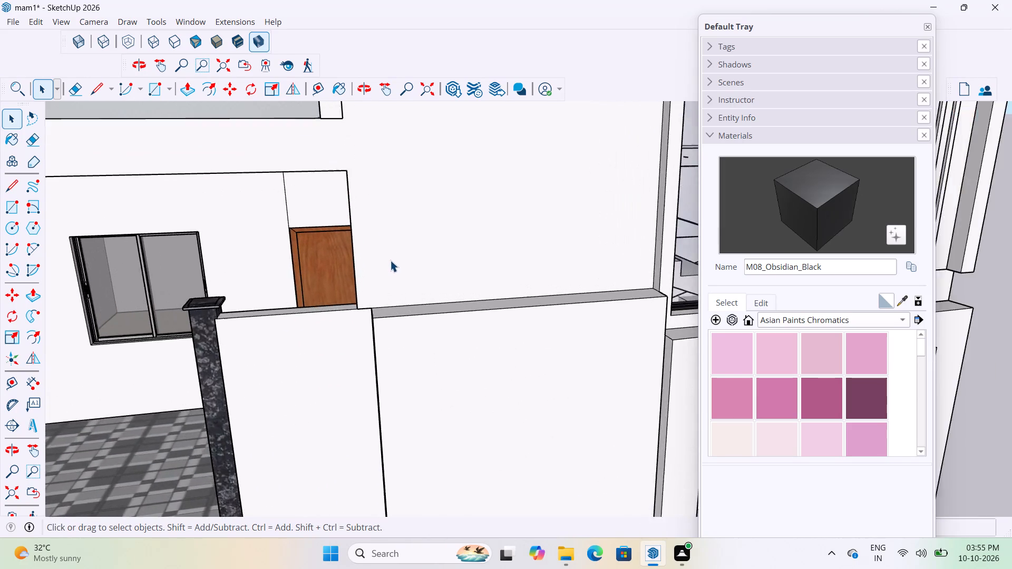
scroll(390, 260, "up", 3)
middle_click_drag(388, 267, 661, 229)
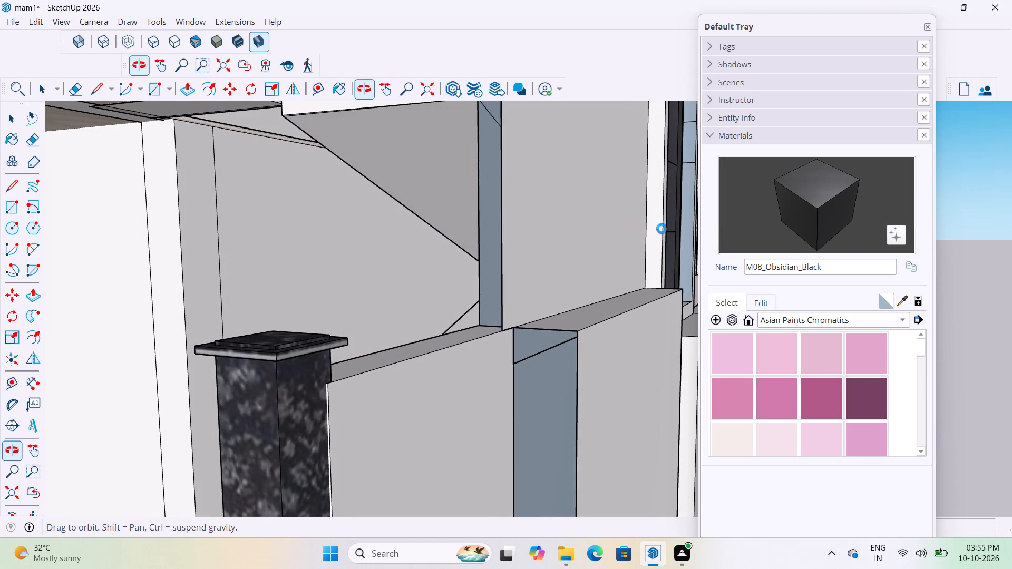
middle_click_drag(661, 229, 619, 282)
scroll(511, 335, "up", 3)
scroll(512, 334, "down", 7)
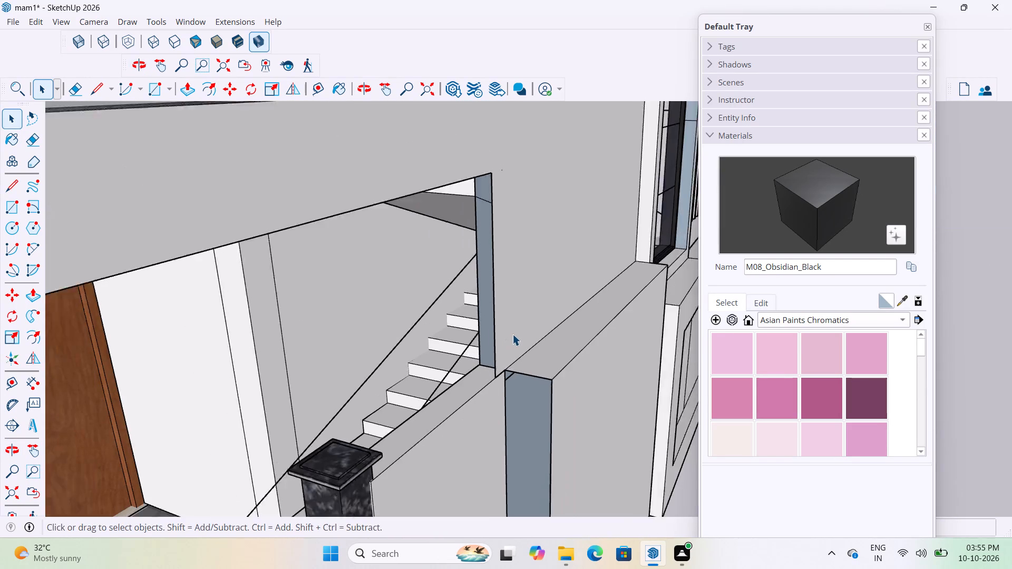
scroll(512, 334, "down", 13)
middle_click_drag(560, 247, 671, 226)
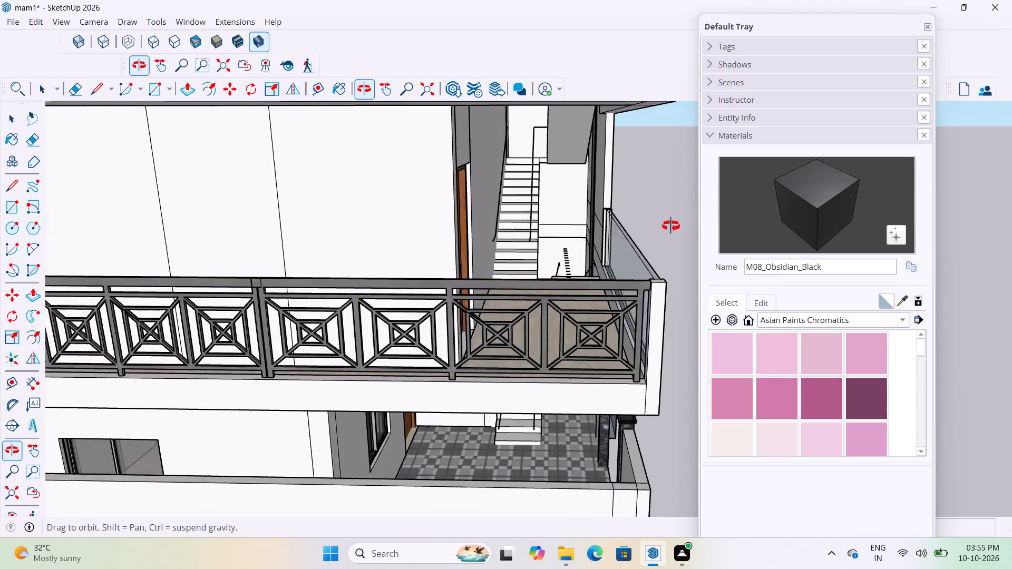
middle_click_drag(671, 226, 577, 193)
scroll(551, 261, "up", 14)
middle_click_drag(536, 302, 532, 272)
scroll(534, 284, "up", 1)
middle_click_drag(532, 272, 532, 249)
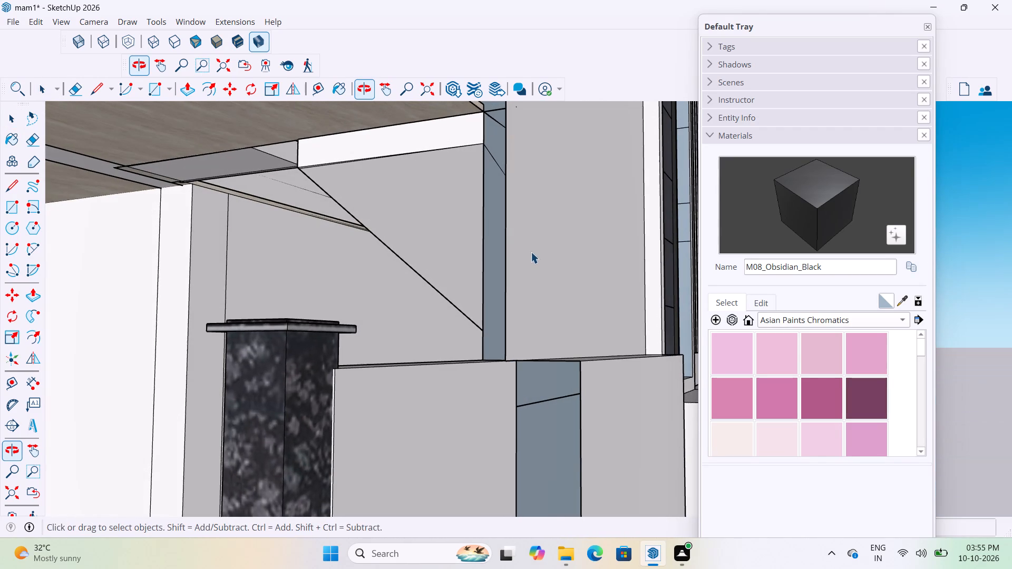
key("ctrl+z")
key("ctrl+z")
Push the narrow wall strip beside the ground-floor stair opening back to the wall's inner top corner with Push/Pull.
scroll(527, 252, "down", 9)
scroll(526, 253, "up", 8)
middle_click_drag(510, 190, 604, 251)
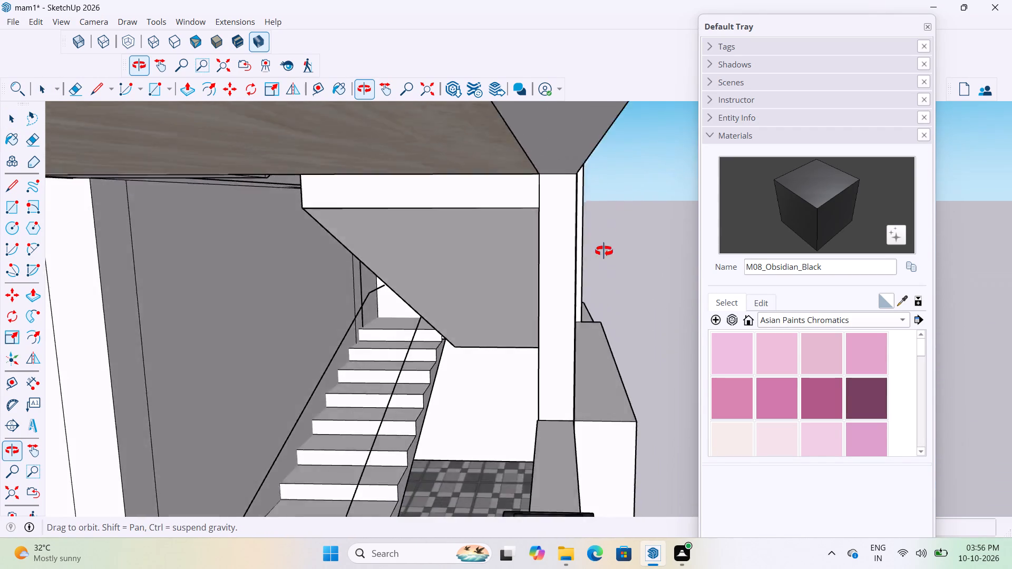
middle_click_drag(604, 251, 711, 205)
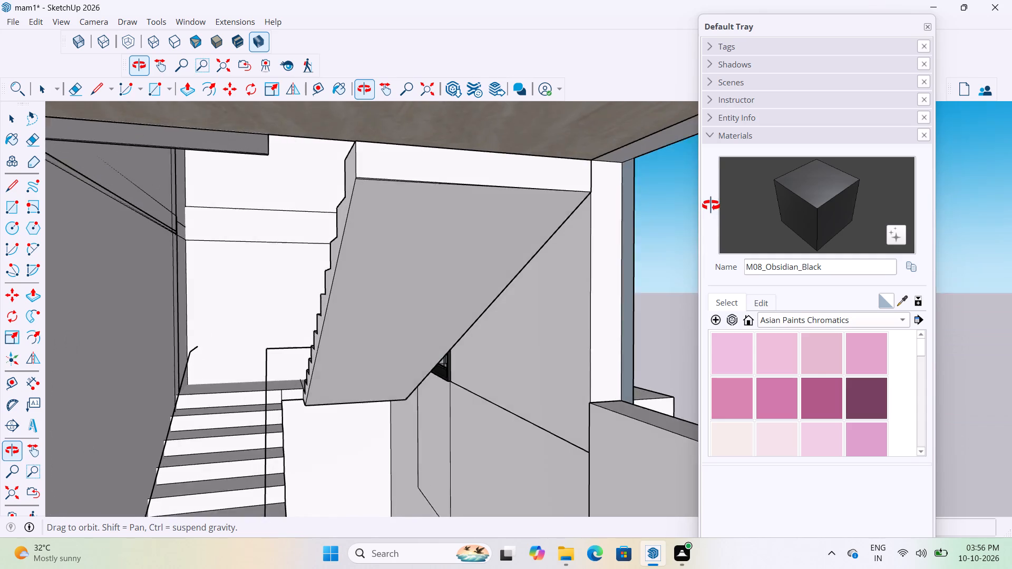
middle_click_drag(711, 205, 533, 251)
scroll(546, 408, "up", 7)
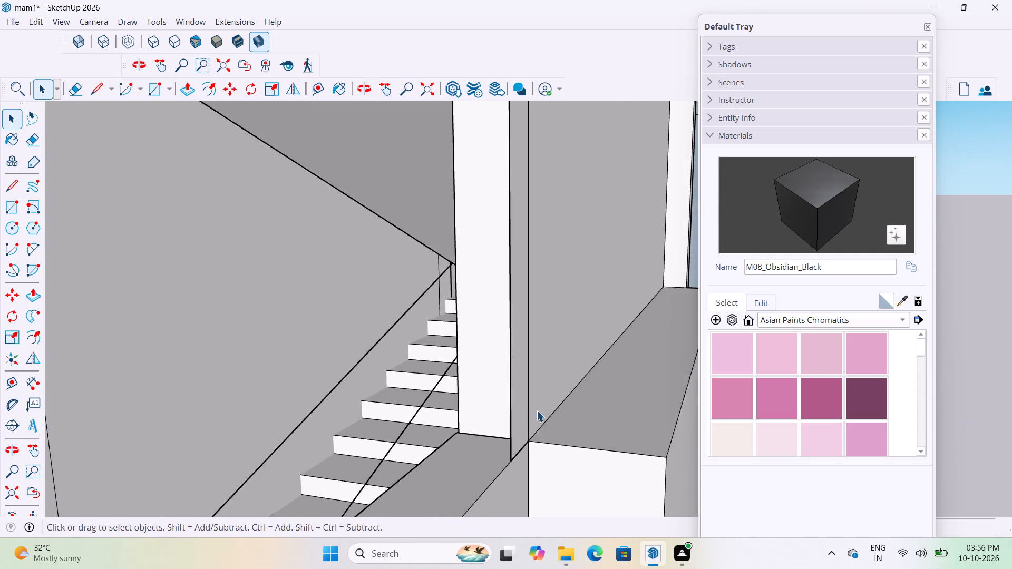
scroll(537, 410, "up", 3)
middle_click_drag(525, 395, 521, 412)
scroll(516, 425, "up", 1)
scroll(510, 487, "down", 14)
scroll(511, 320, "up", 6)
middle_click_drag(512, 294, 541, 266)
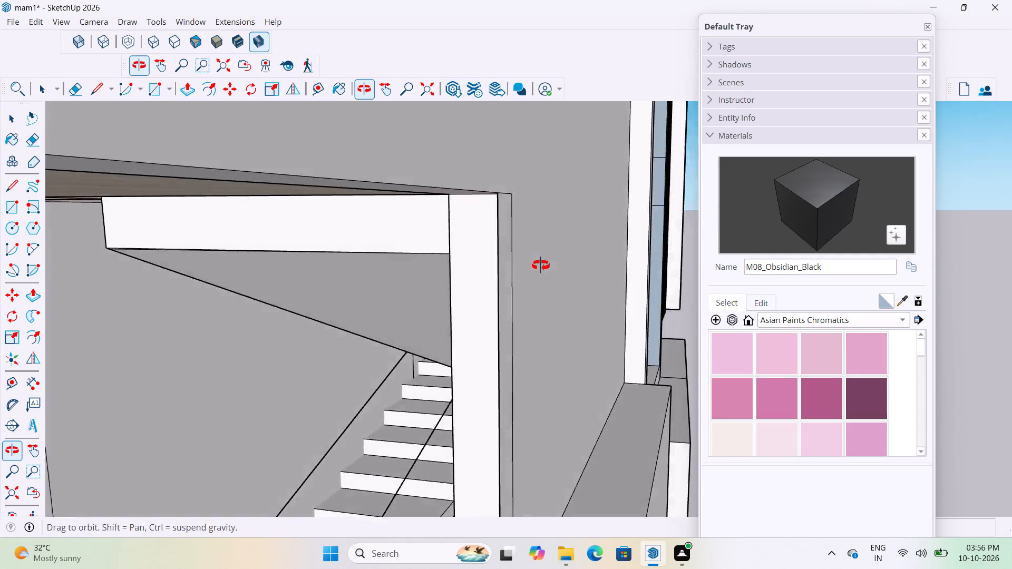
middle_click_drag(541, 266, 650, 260)
scroll(464, 232, "up", 3)
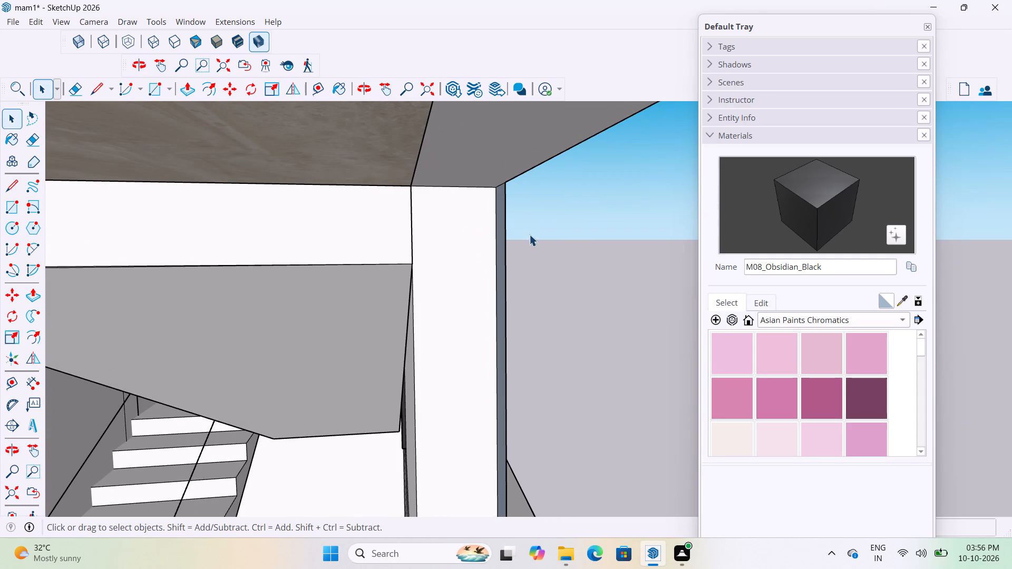
key("p")
left_click(509, 239)
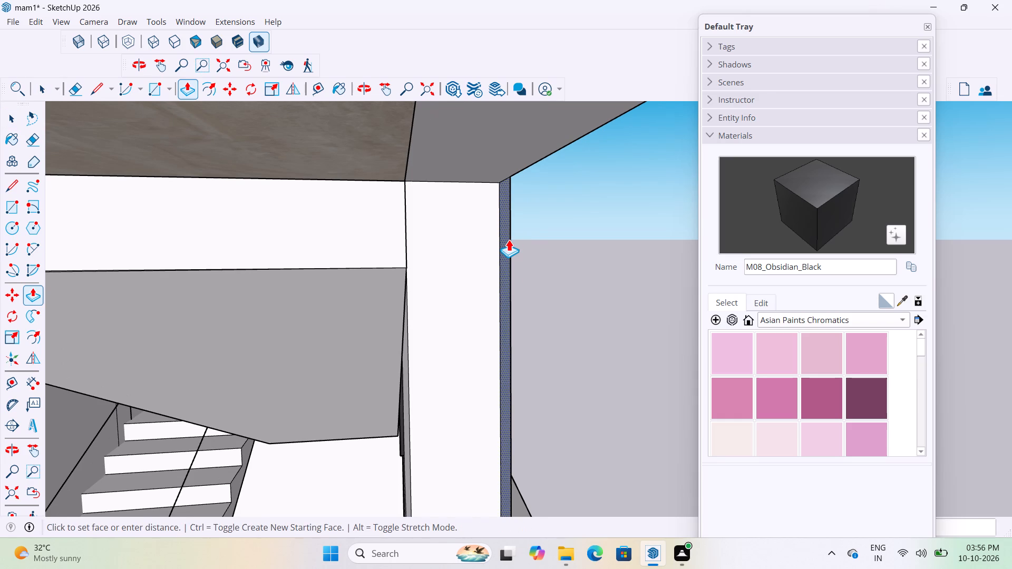
left_click(405, 182)
middle_click_drag(532, 256, 459, 251)
scroll(679, 254, "up", 1)
scroll(679, 254, "down", 7)
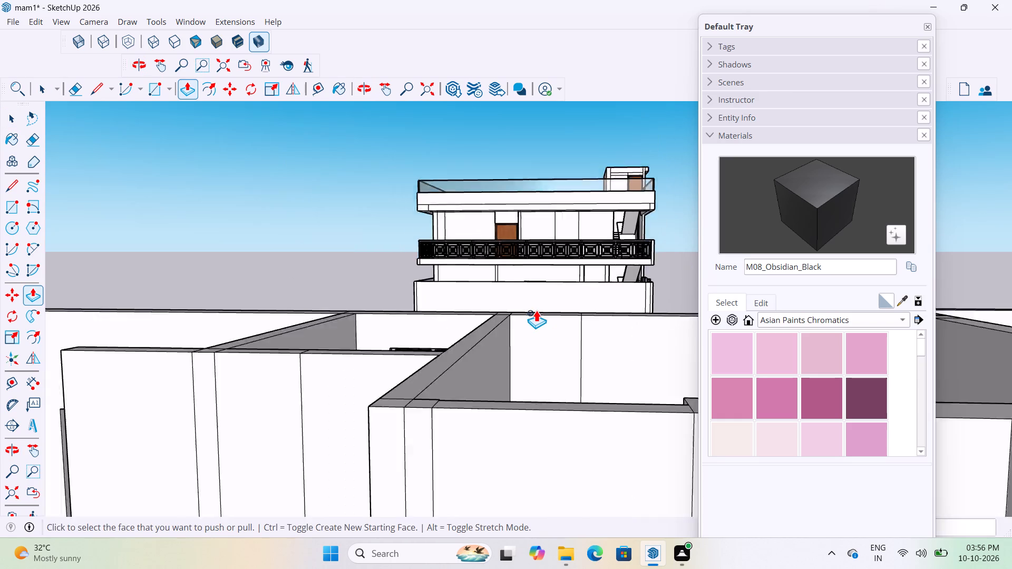
scroll(536, 310, "down", 1)
scroll(703, 275, "up", 7)
middle_click_drag(538, 281, 617, 278)
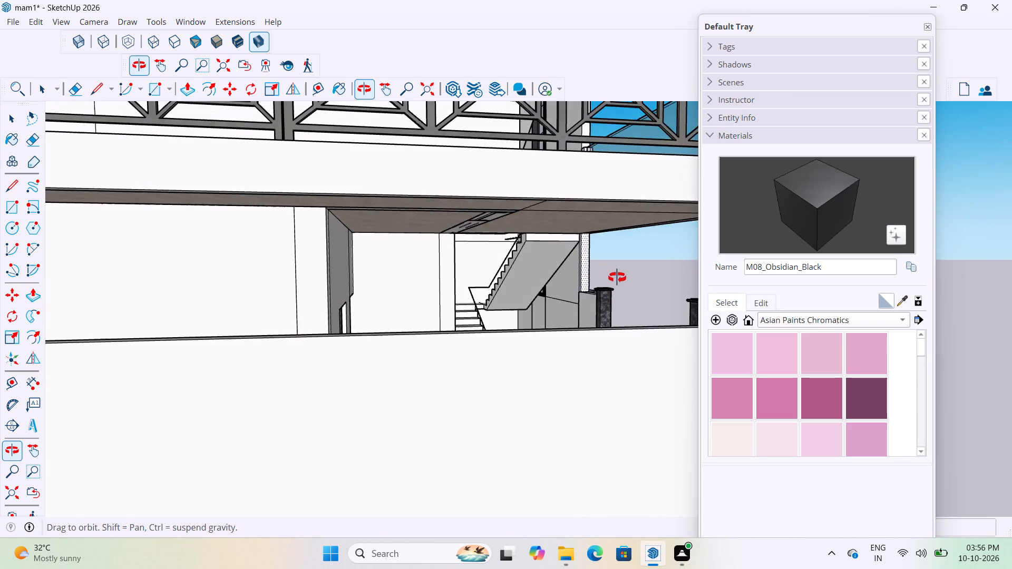
middle_click_drag(617, 278, 641, 285)
key("space")
left_click(632, 263)
Examine the stair tower's front wall around the balcony end and the ground-floor doorway corner.
scroll(616, 267, "up", 4)
scroll(570, 285, "down", 4)
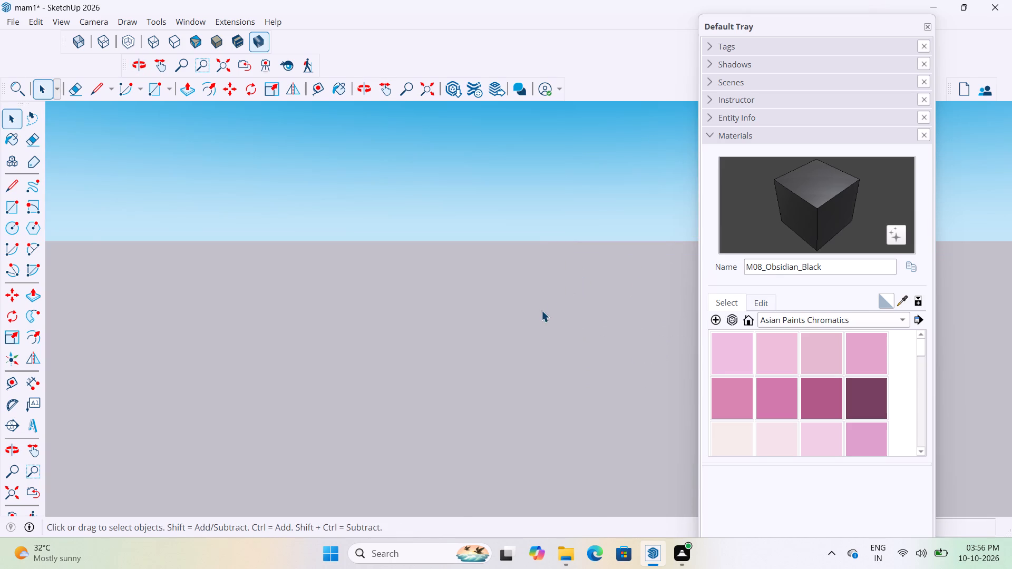
scroll(540, 310, "down", 4)
scroll(485, 301, "down", 13)
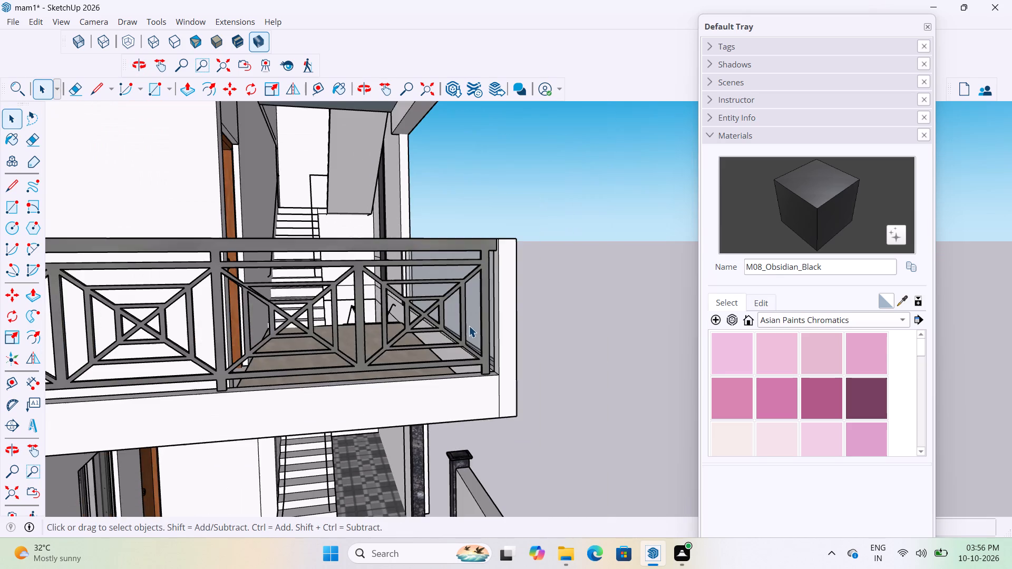
scroll(432, 244, "up", 5)
scroll(398, 364, "down", 7)
scroll(304, 181, "down", 6)
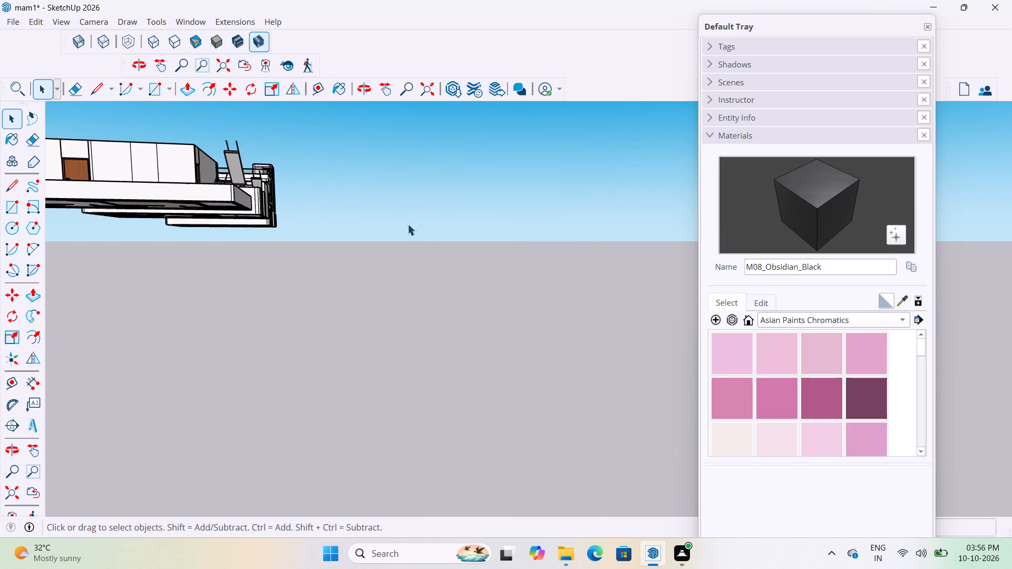
middle_click_drag(288, 162, 61, 262)
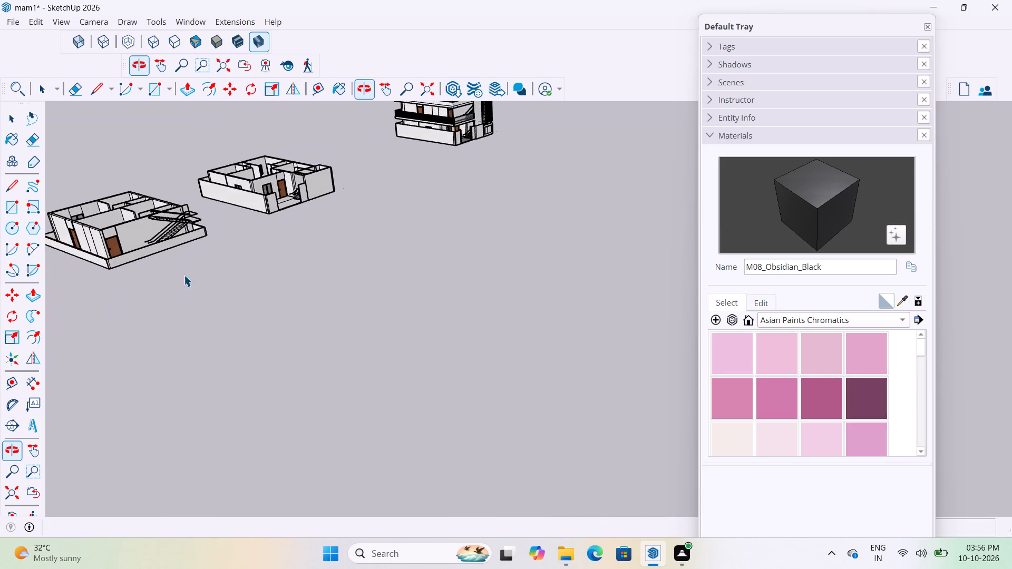
scroll(183, 294, "down", 4)
scroll(377, 139, "up", 20)
scroll(377, 139, "up", 6)
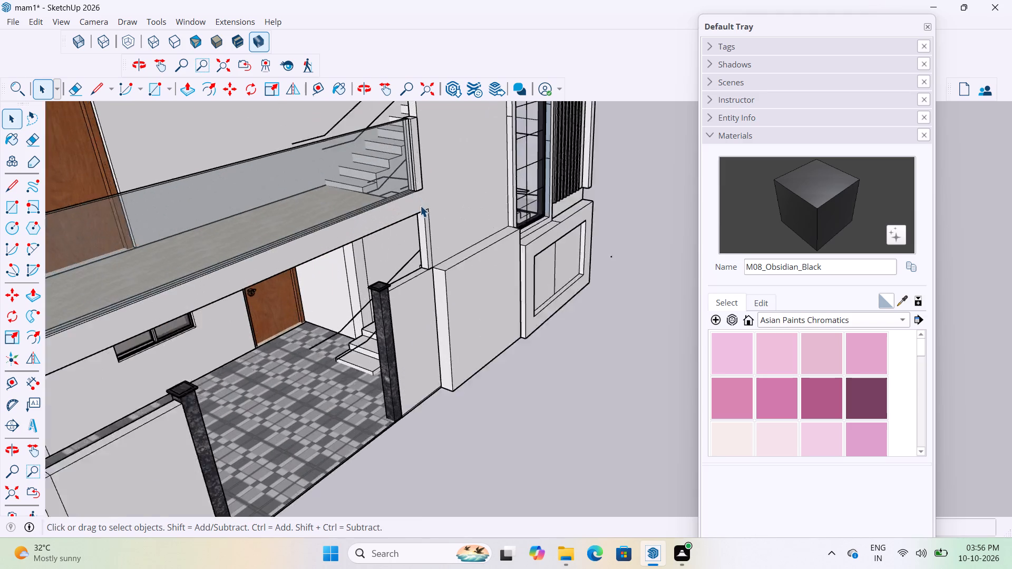
scroll(420, 205, "up", 1)
middle_click_drag(468, 215, 329, 232)
scroll(261, 151, "up", 8)
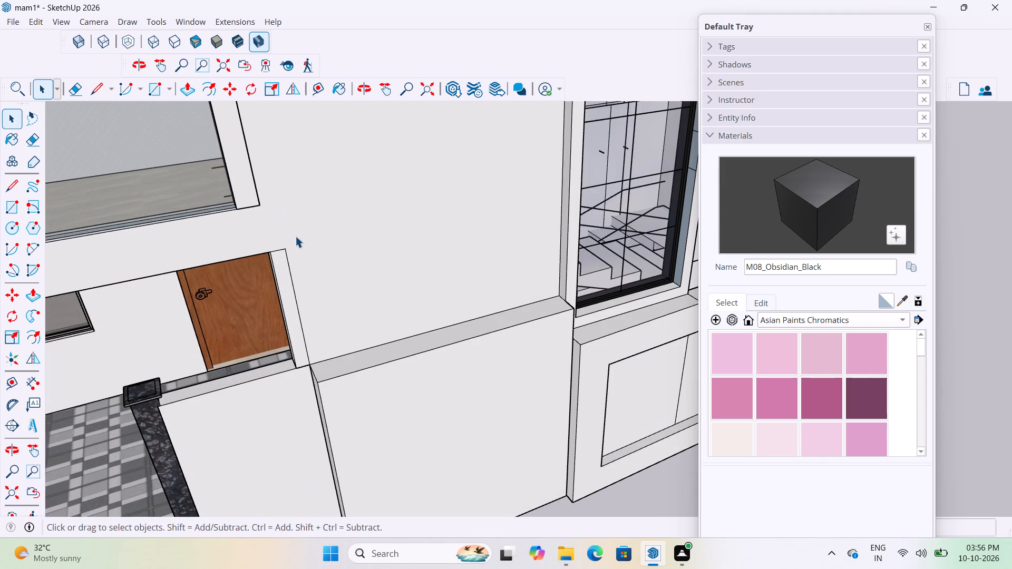
middle_click_drag(291, 228, 269, 204)
scroll(309, 358, "down", 16)
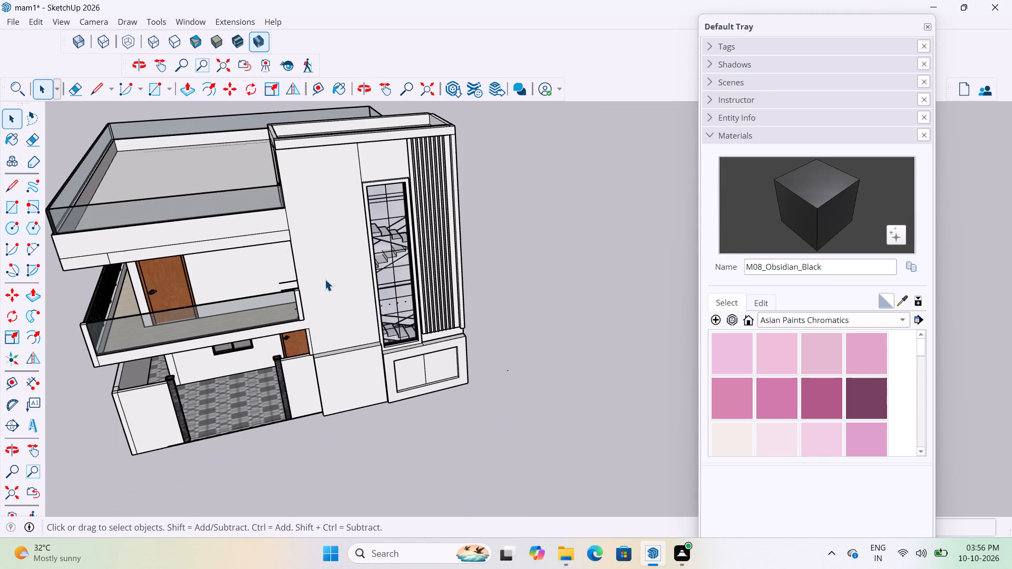
Select the stair tower's front wall face with its bounding edges and examine its outline along the balcony slab and doorway.
double_click(325, 279)
scroll(323, 156, "up", 3)
scroll(338, 368, "up", 13)
scroll(257, 375, "up", 1)
middle_click_drag(267, 357, 339, 283)
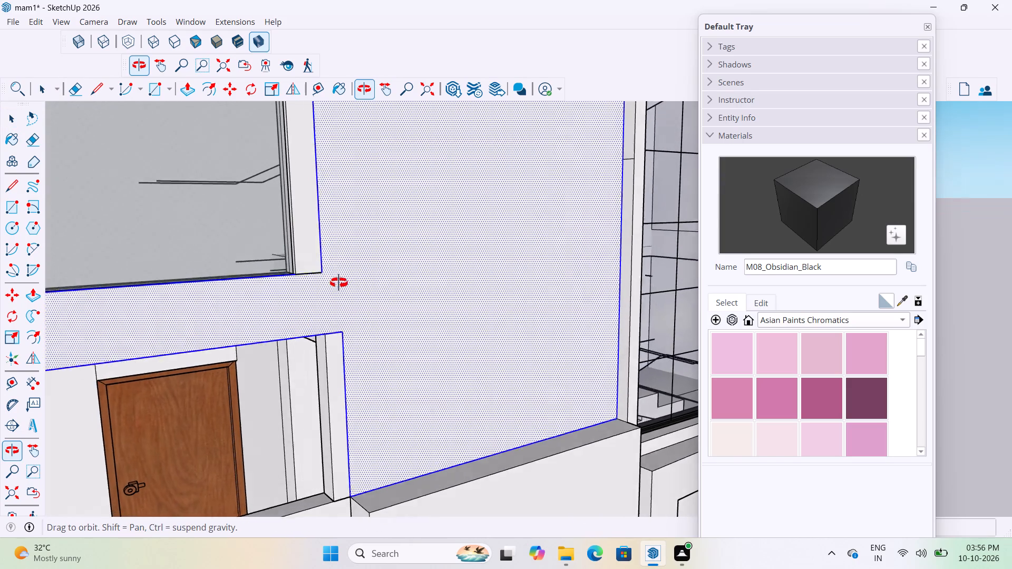
middle_click_drag(339, 283, 347, 274)
scroll(325, 295, "down", 10)
scroll(388, 365, "down", 10)
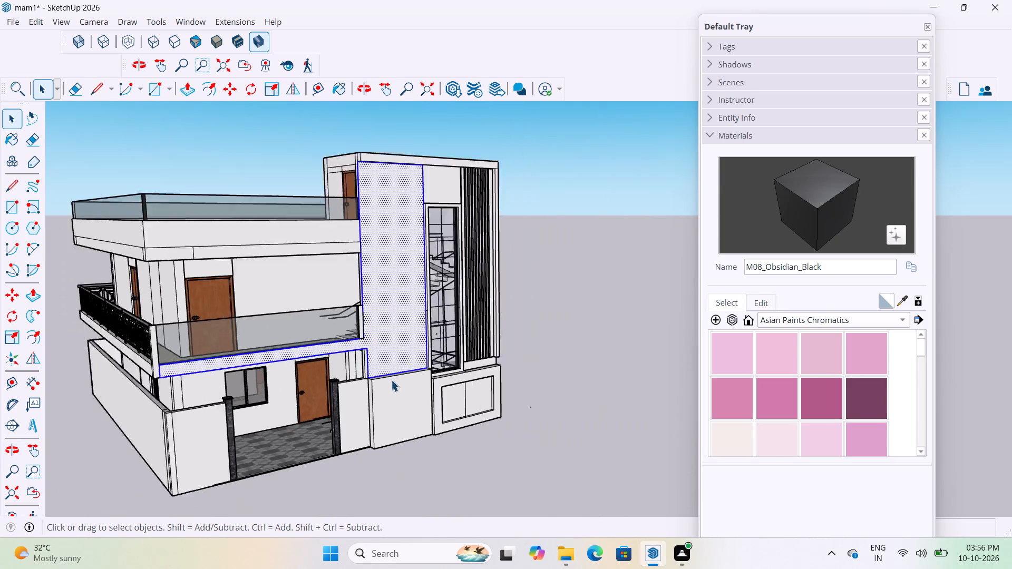
scroll(391, 380, "down", 2)
middle_click_drag(417, 382, 371, 383)
scroll(383, 262, "up", 2)
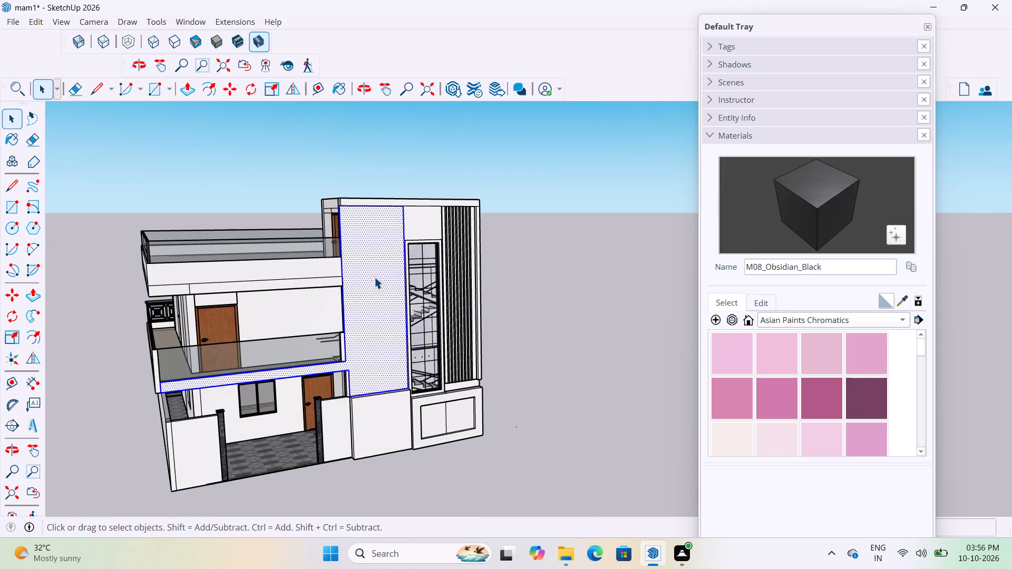
Check the extent of the stair tower's front wall face and undo the last three edits to it.
triple_click(374, 277)
left_click(585, 247)
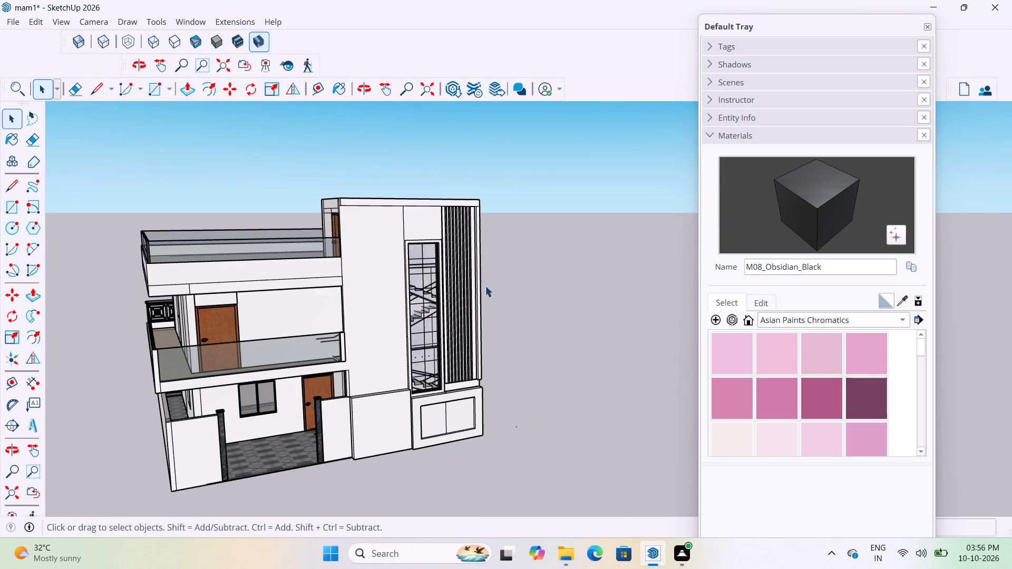
left_click(394, 302)
scroll(379, 248, "up", 3)
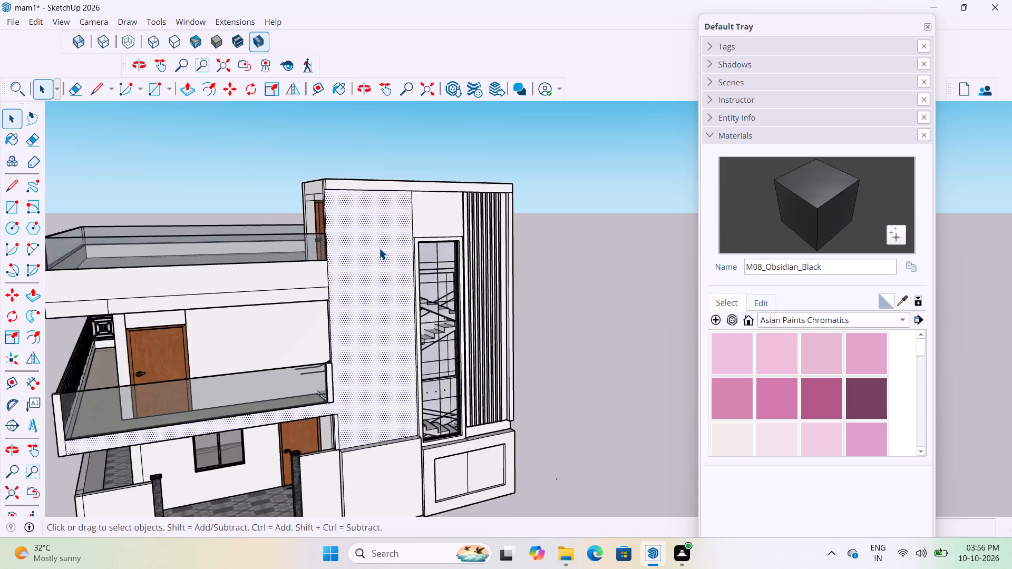
scroll(379, 248, "up", 4)
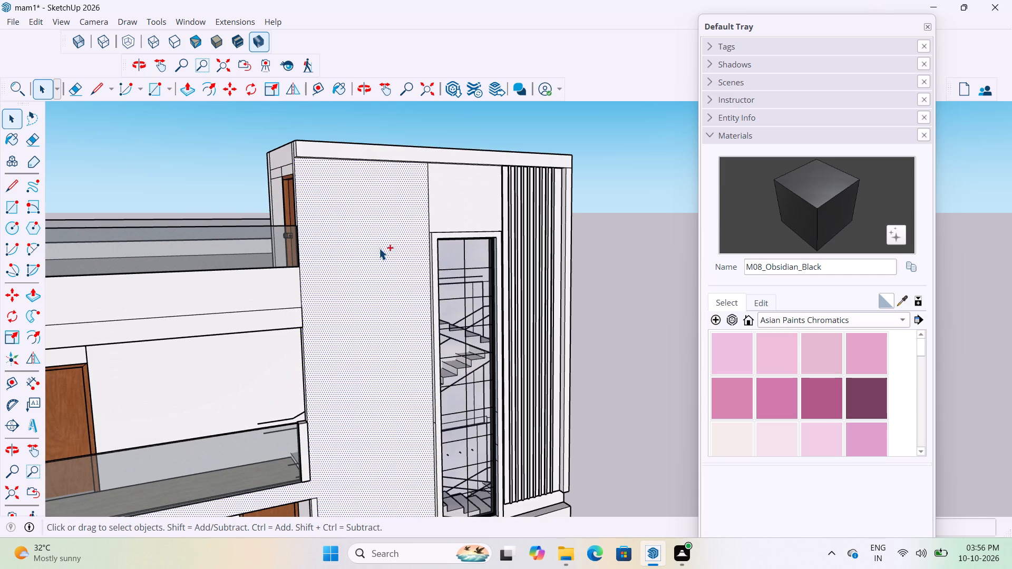
key("ctrl+z")
key("ctrl+z")
key("ctrl+z")
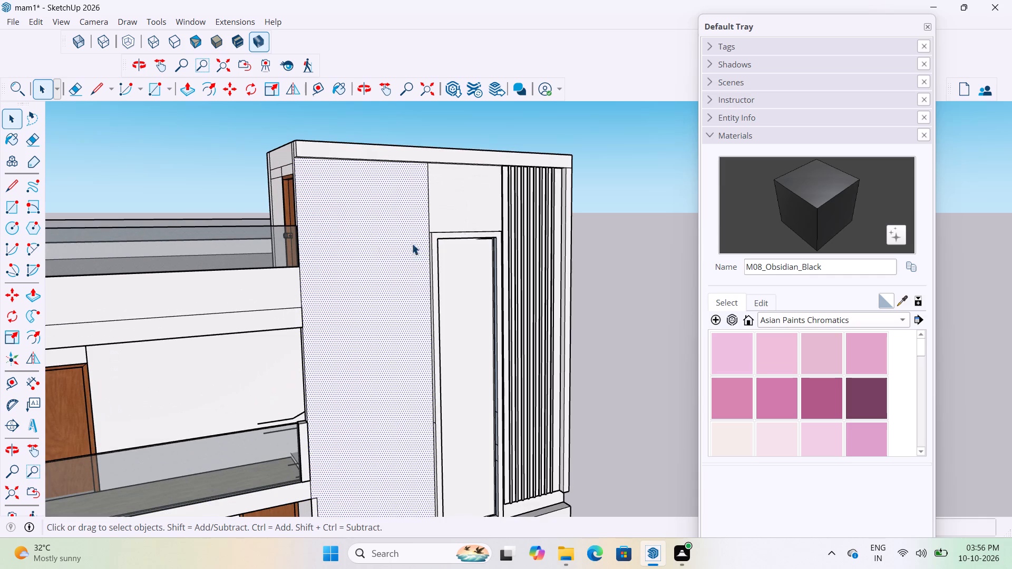
Check the front wall face selection and delete the face covering the tall stair window opening.
left_click(627, 170)
left_click(393, 232)
double_click(394, 232)
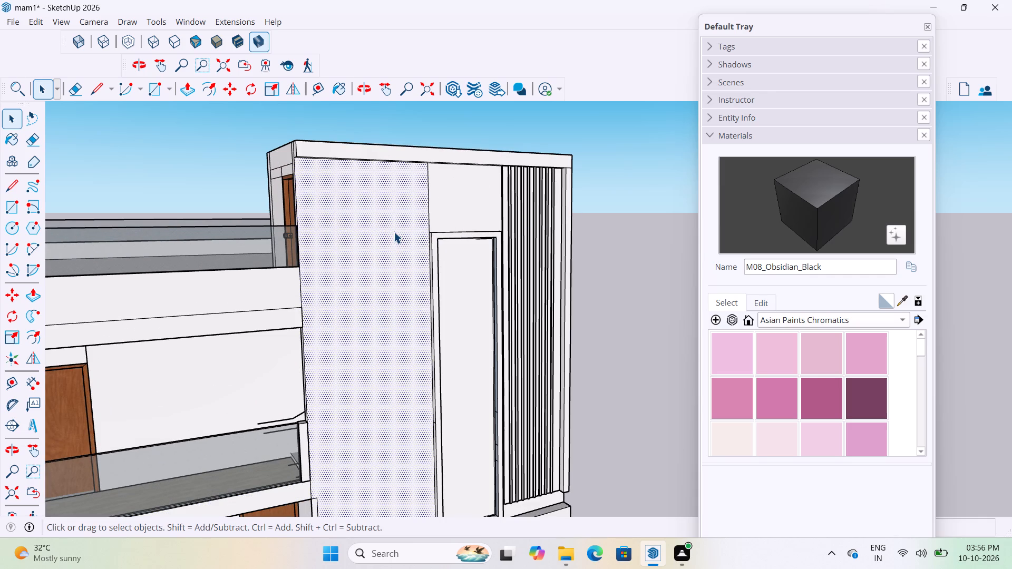
scroll(394, 232, "down", 5)
scroll(374, 273, "up", 4)
left_click(474, 266)
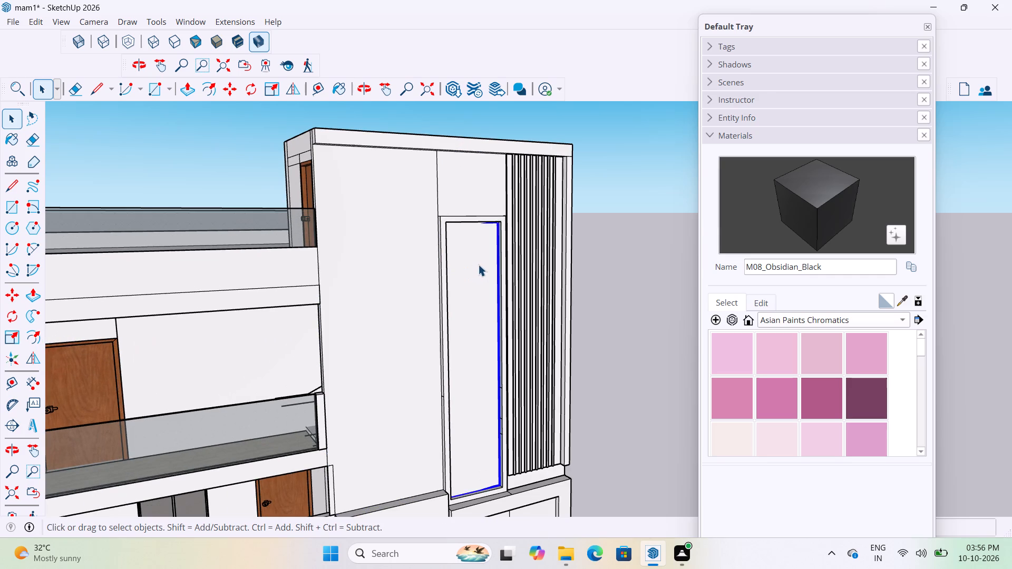
left_click(471, 266)
key("Delete")
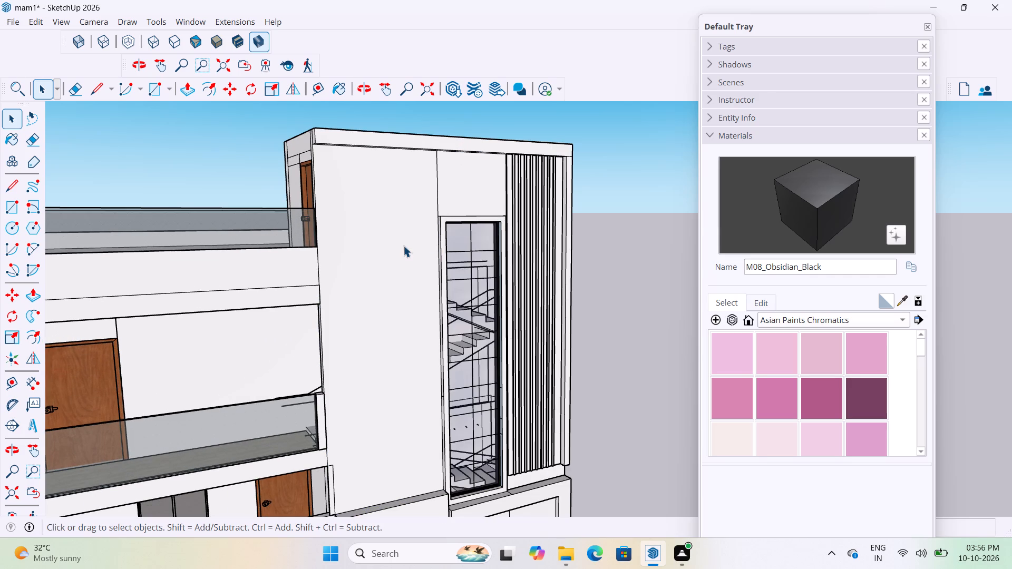
Select the stair tower's front wall face and examine its junction with the balcony slab and ground-floor doorway corner.
left_click(403, 246)
double_click(403, 246)
left_click(403, 246)
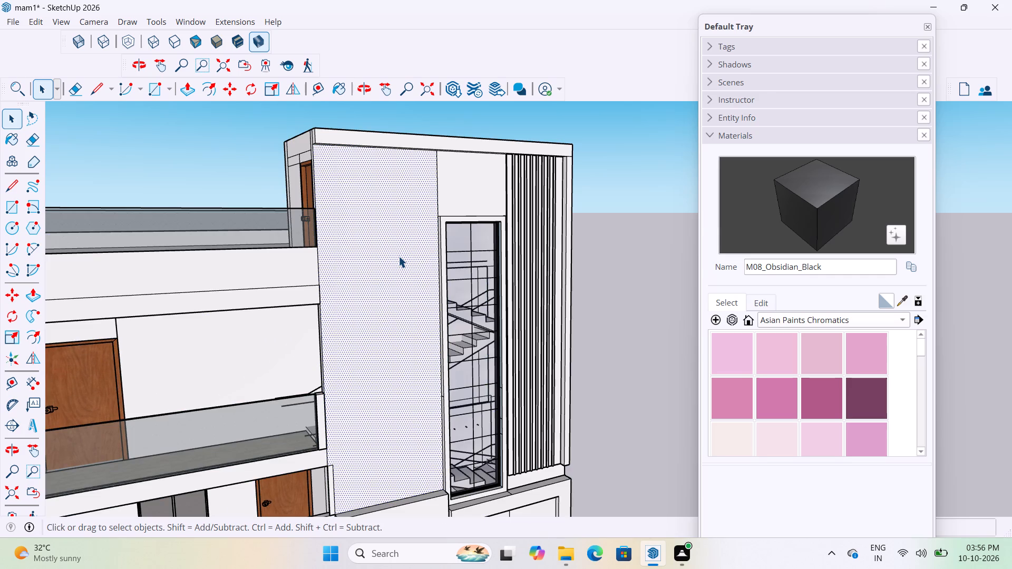
left_click(398, 256)
left_click(398, 256)
scroll(337, 504, "up", 9)
middle_click_drag(322, 448, 338, 397)
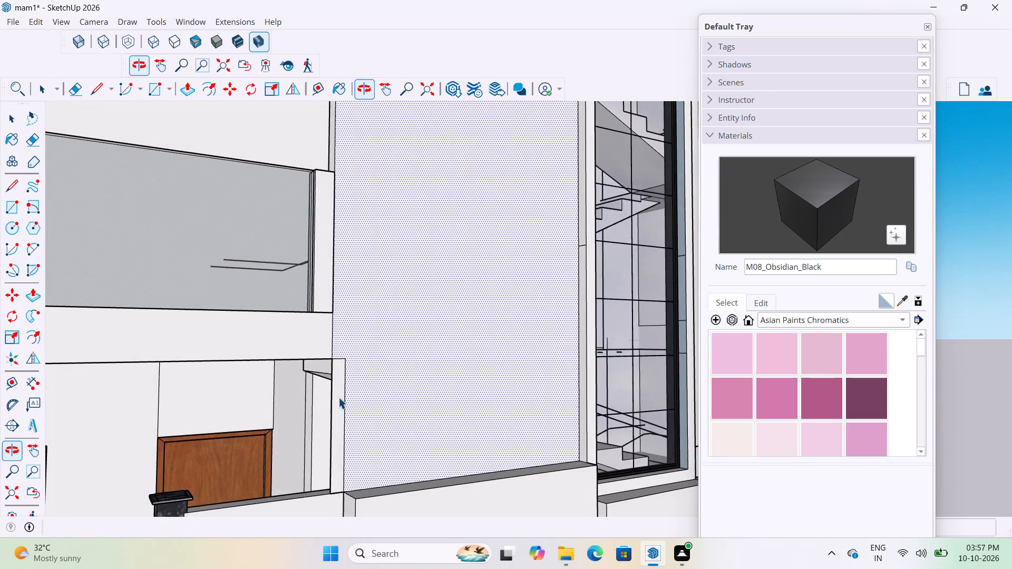
scroll(343, 397, "up", 11)
middle_click_drag(367, 327, 498, 315)
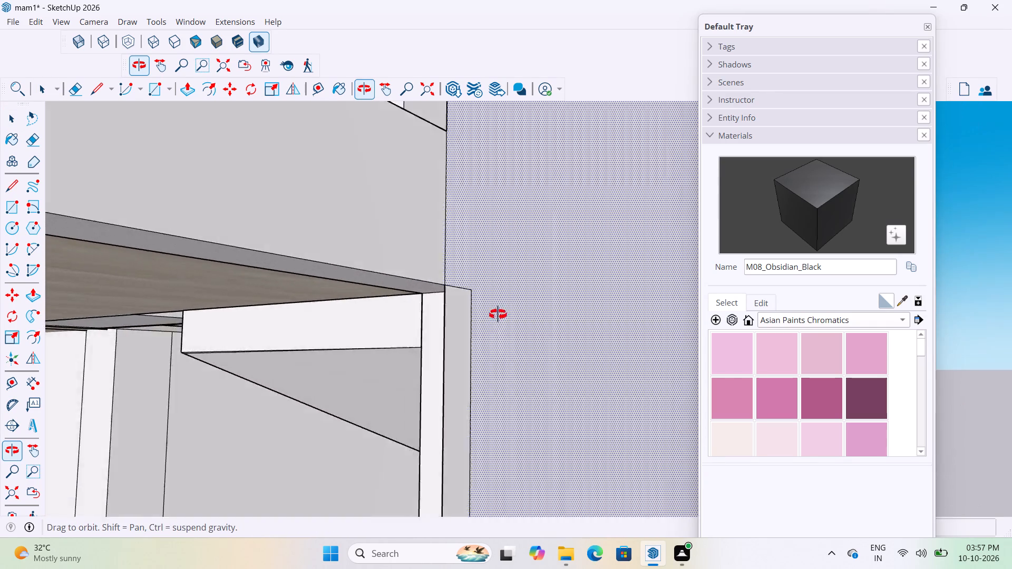
middle_click_drag(498, 315, 616, 310)
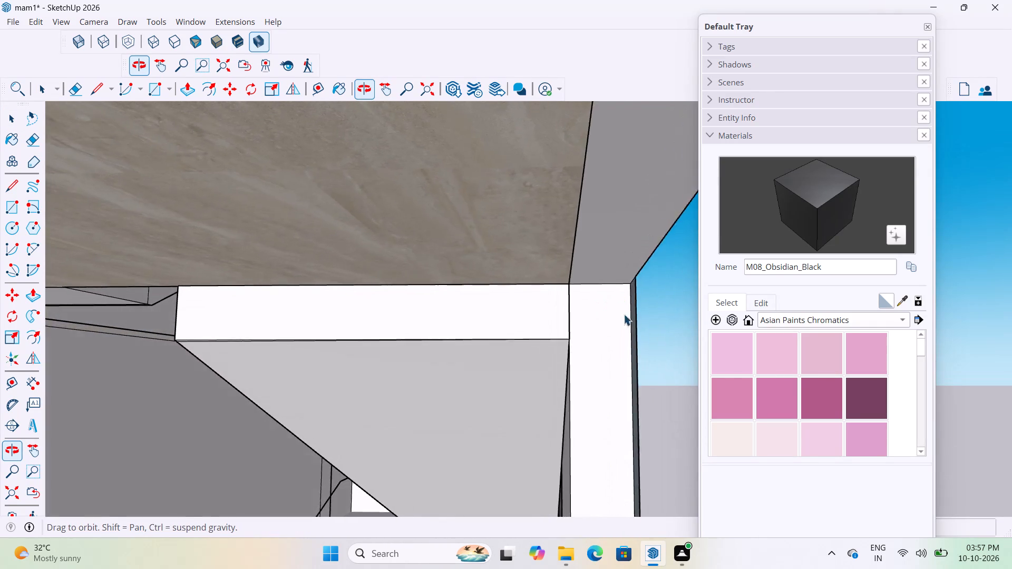
scroll(644, 319, "up", 4)
scroll(640, 316, "down", 5)
scroll(578, 333, "down", 3)
scroll(525, 339, "down", 6)
scroll(393, 294, "down", 4)
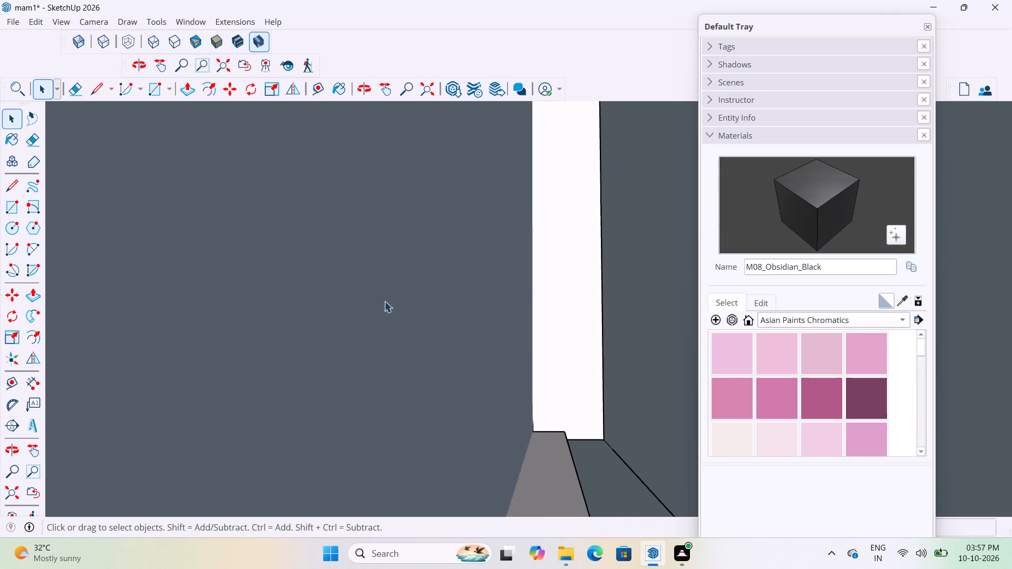
scroll(384, 301, "down", 20)
scroll(384, 301, "down", 9)
middle_click_drag(422, 238, 393, 330)
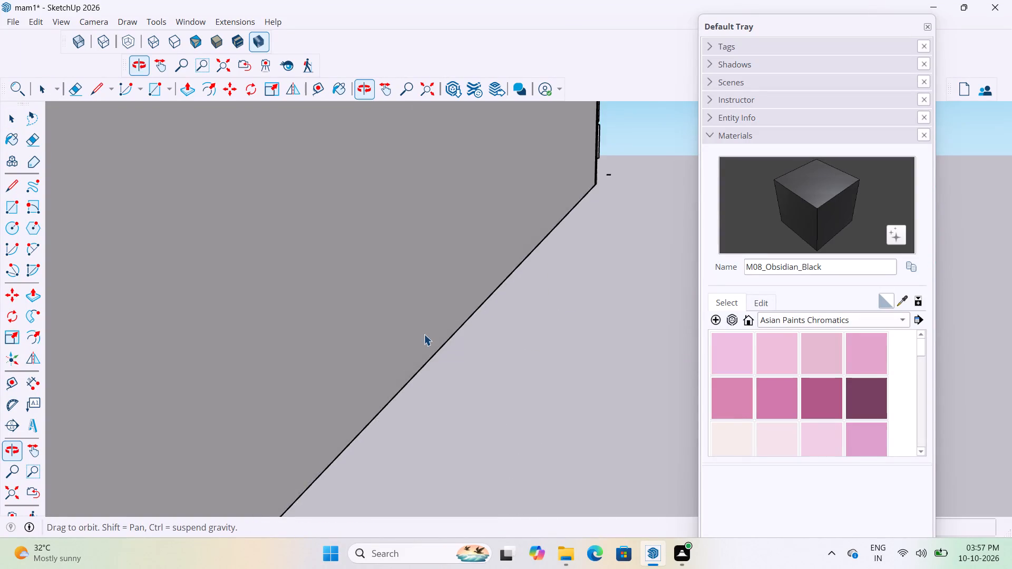
scroll(424, 335, "down", 20)
scroll(424, 335, "down", 20)
scroll(424, 335, "down", 7)
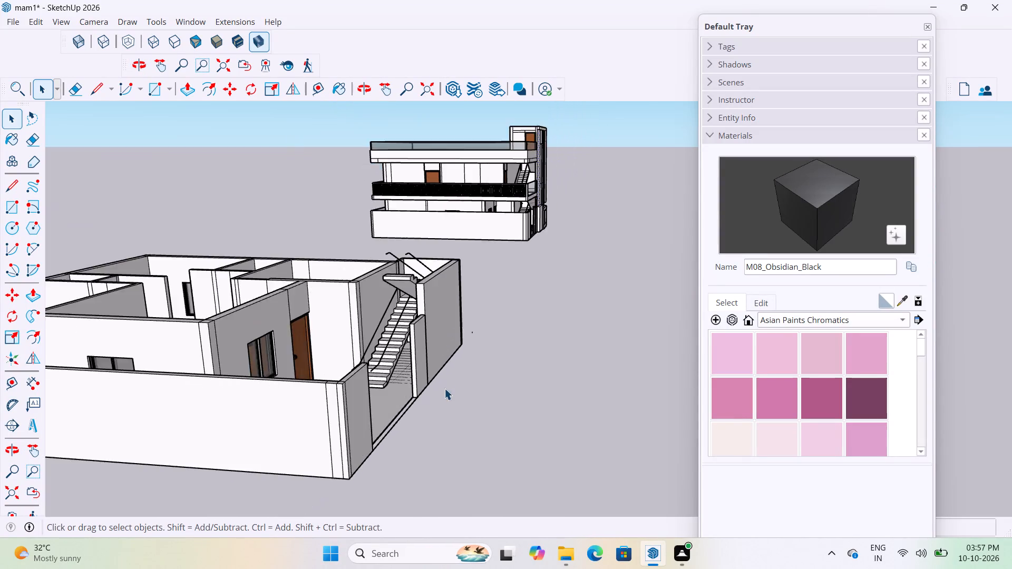
scroll(444, 388, "down", 6)
Push the narrow wall strip beside the ground-floor stair opening back to the inner top corner with Push/Pull.
scroll(515, 255, "up", 20)
middle_click_drag(525, 242, 589, 287)
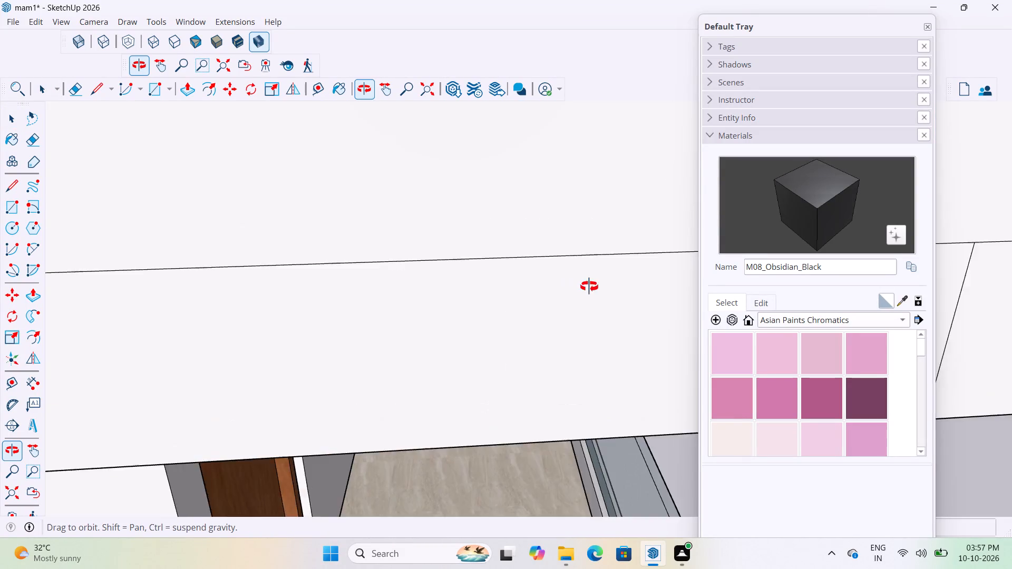
middle_click_drag(589, 287, 519, 272)
middle_click_drag(504, 224, 492, 210)
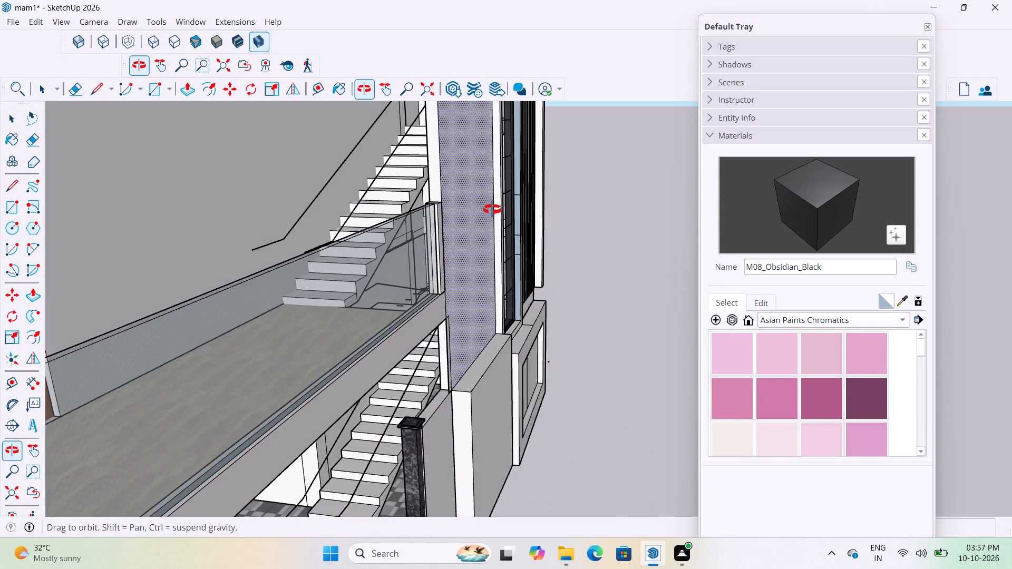
middle_click_drag(492, 210, 522, 156)
scroll(498, 241, "up", 13)
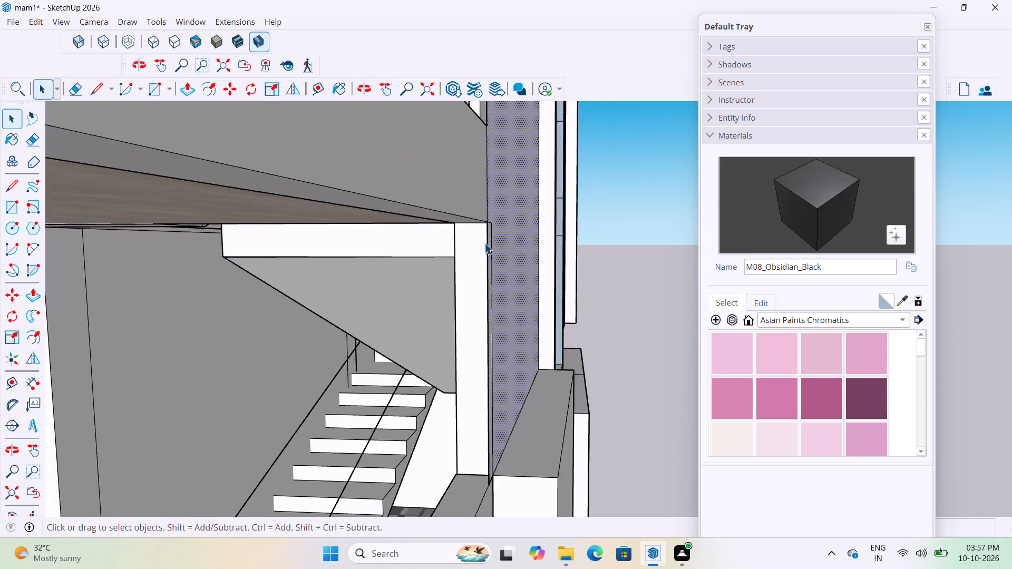
scroll(484, 243, "up", 2)
middle_click_drag(502, 232, 568, 217)
left_click(575, 250)
scroll(499, 243, "up", 4)
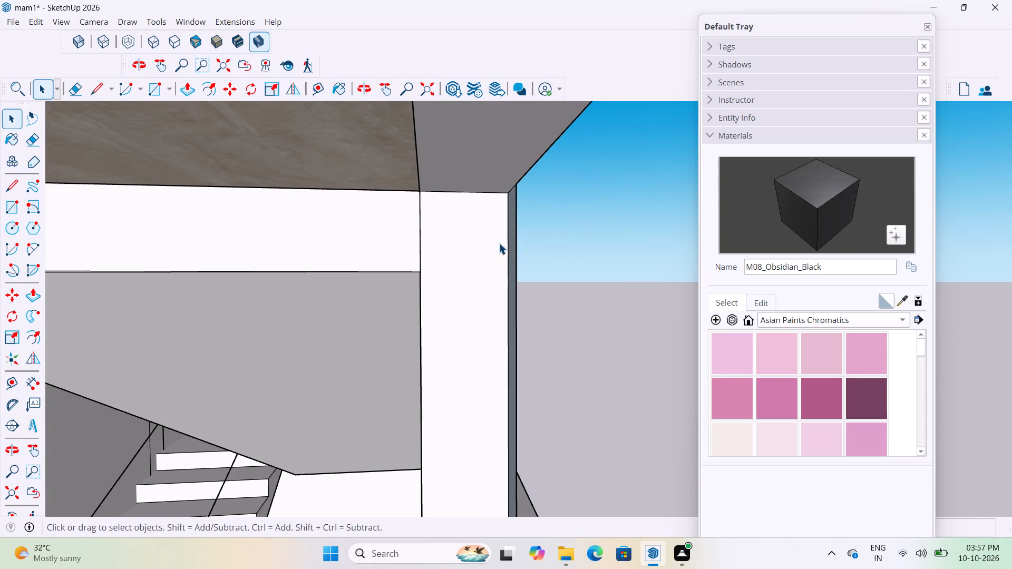
left_click(512, 238)
key("p")
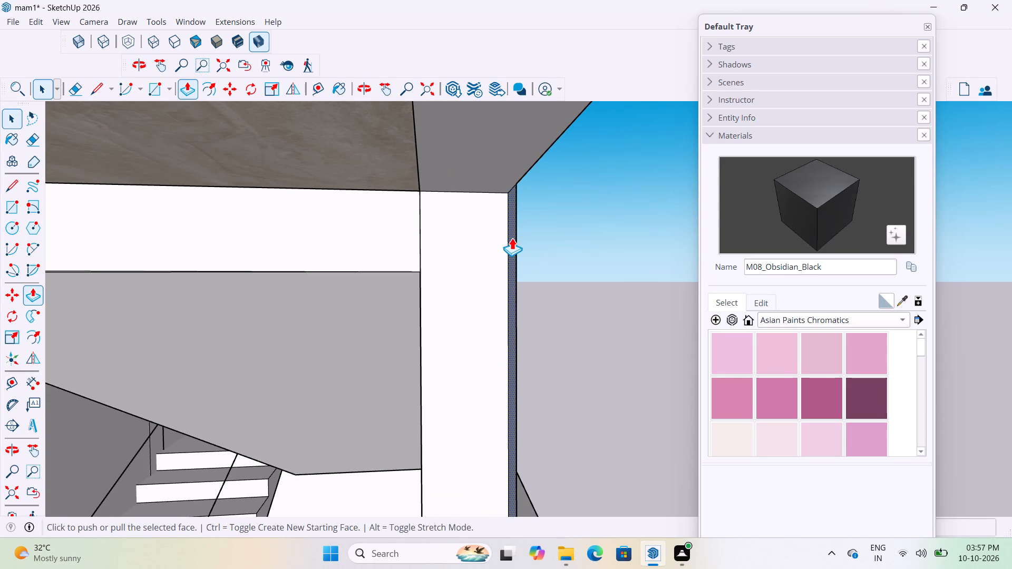
scroll(511, 238, "up", 6)
left_click(511, 238)
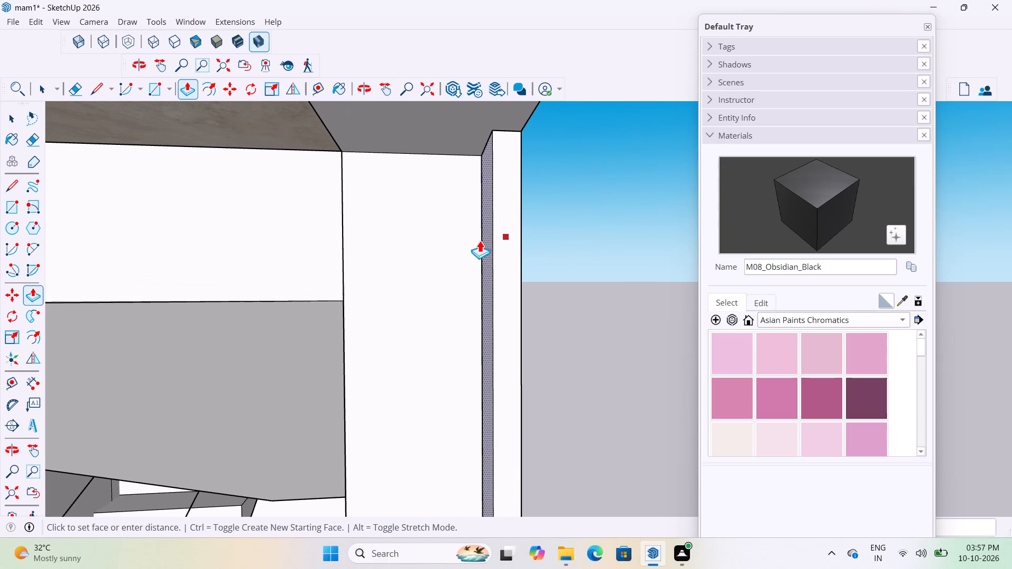
middle_click_drag(350, 134, 446, 149)
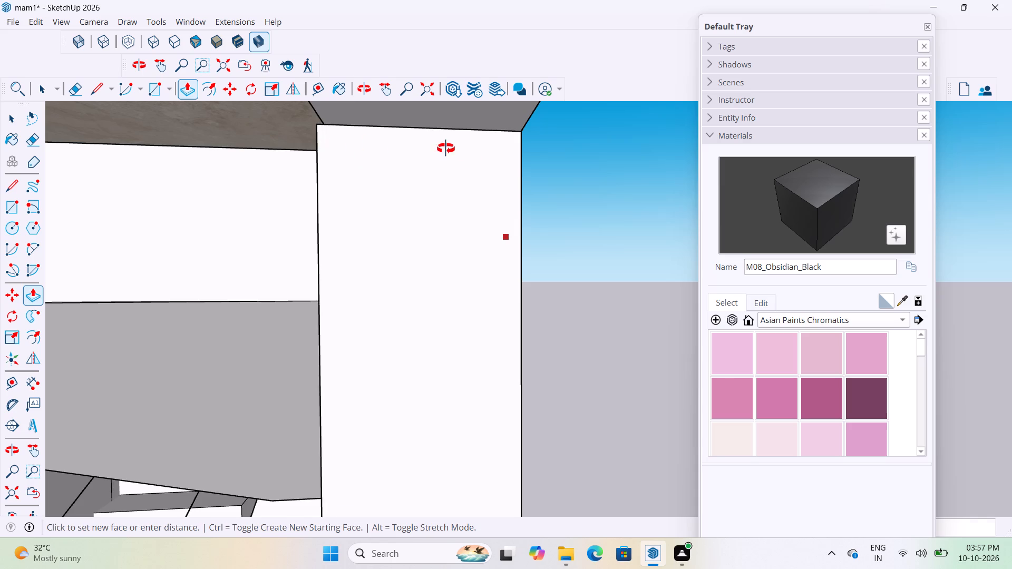
middle_click_drag(446, 149, 552, 160)
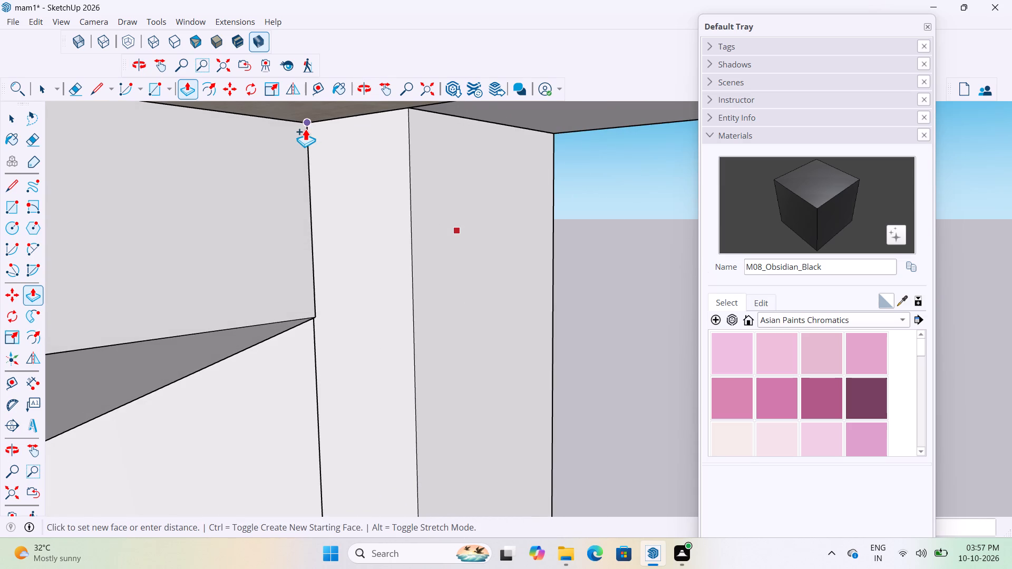
left_click(306, 128)
scroll(364, 220, "down", 15)
middle_click_drag(483, 289, 382, 266)
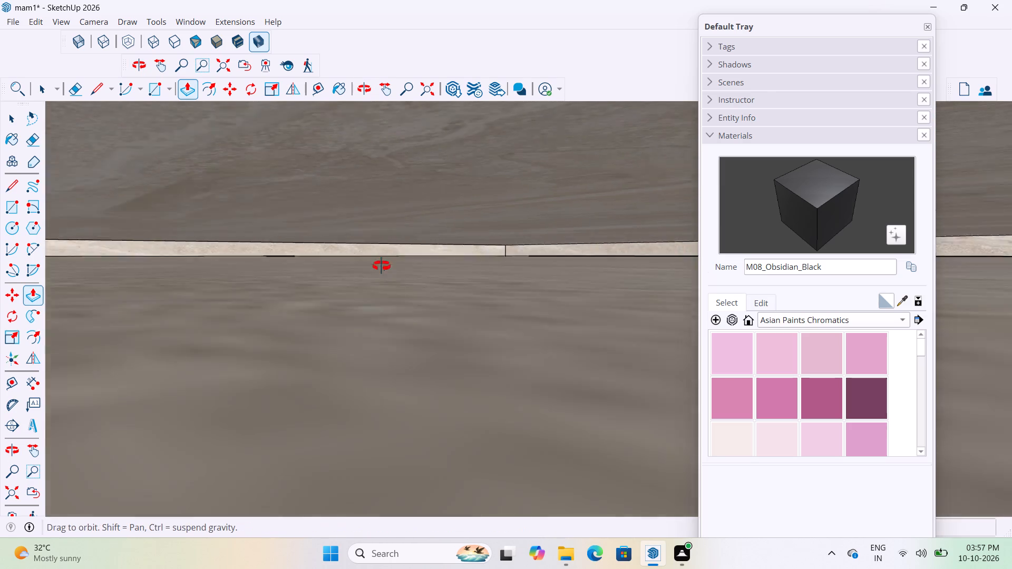
middle_click_drag(382, 266, 242, 232)
scroll(238, 247, "down", 20)
scroll(238, 247, "down", 16)
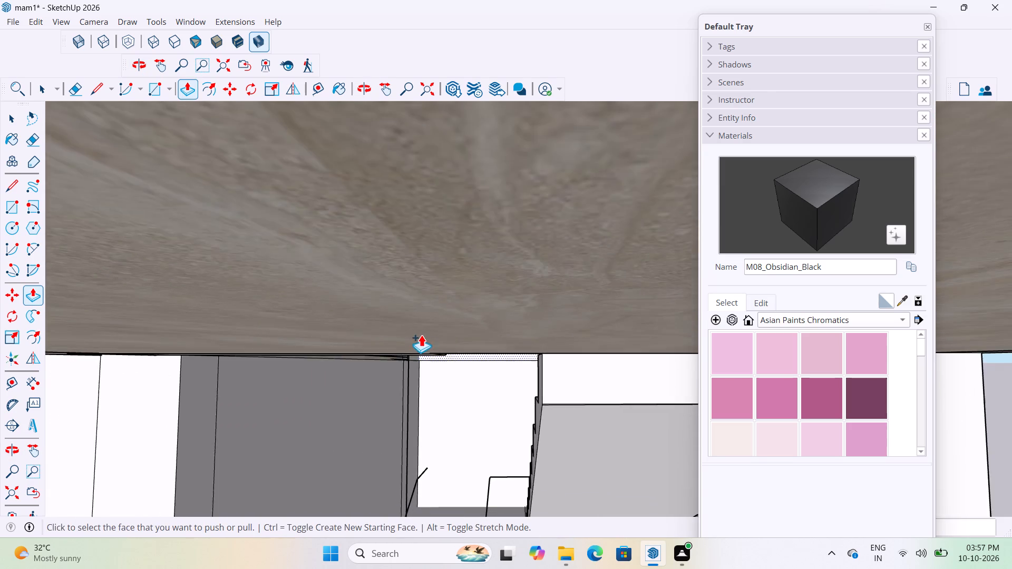
scroll(421, 335, "down", 20)
scroll(421, 335, "down", 20)
scroll(421, 335, "down", 7)
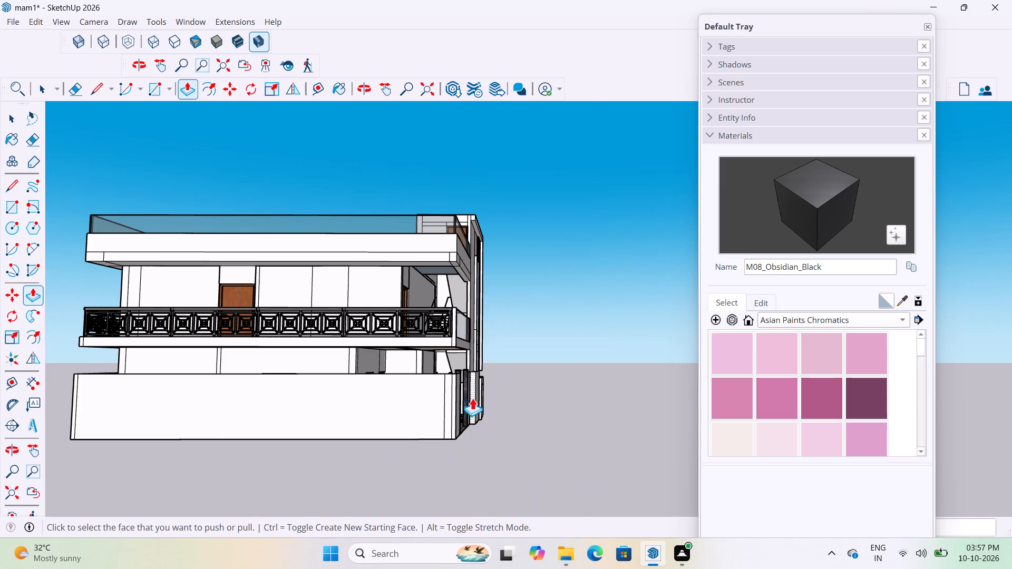
key("space")
left_click(550, 347)
Delete the leftover vertical edge and the short horizontal edge on the tower's front wall beside the ground-floor opening.
middle_click_drag(491, 296, 199, 336)
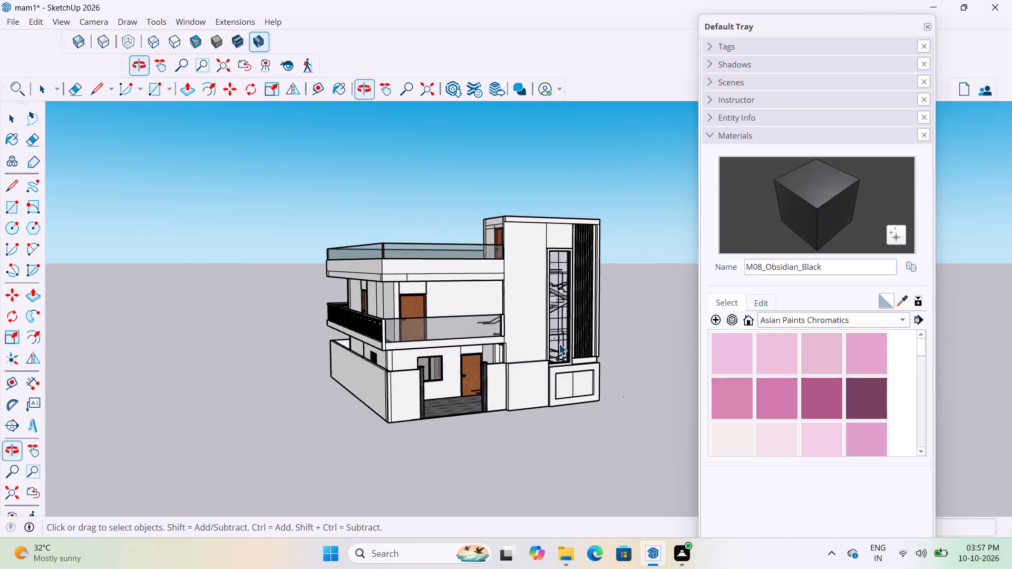
scroll(547, 336, "up", 17)
middle_click_drag(447, 359, 359, 350)
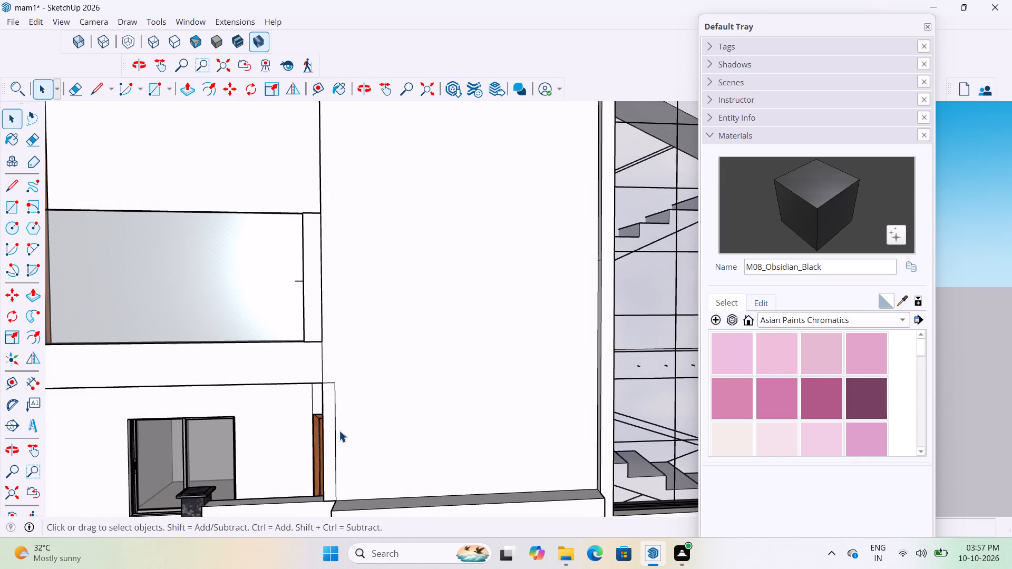
left_click(335, 427)
key("Delete")
scroll(325, 402, "up", 6)
middle_click_drag(349, 376, 499, 316)
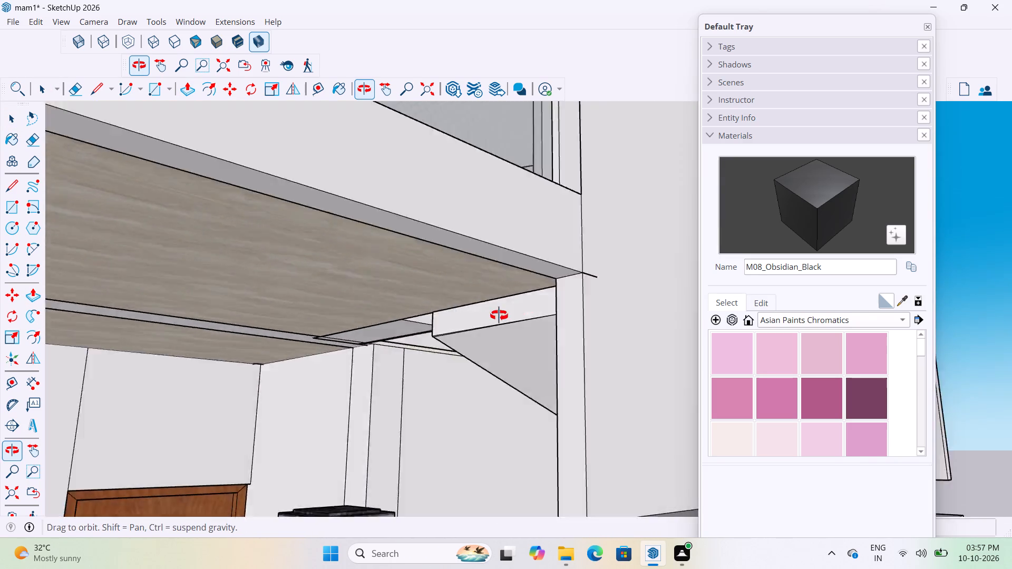
middle_click_drag(499, 316, 334, 365)
scroll(313, 362, "up", 6)
left_click(309, 352)
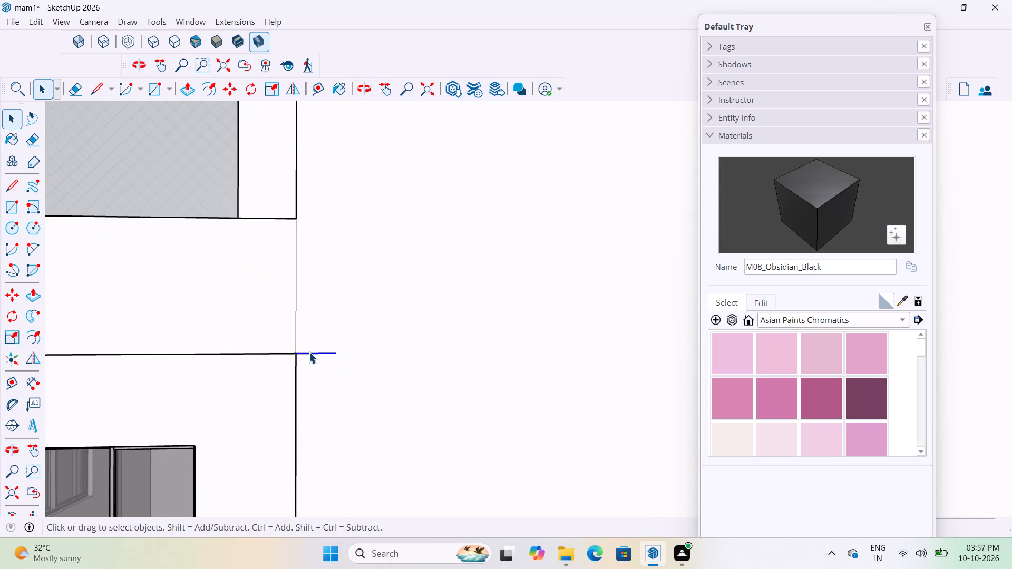
key("Delete")
Select the tower's front wall face with its bounding edges and examine its outline along the balcony and doorway.
scroll(319, 352, "down", 13)
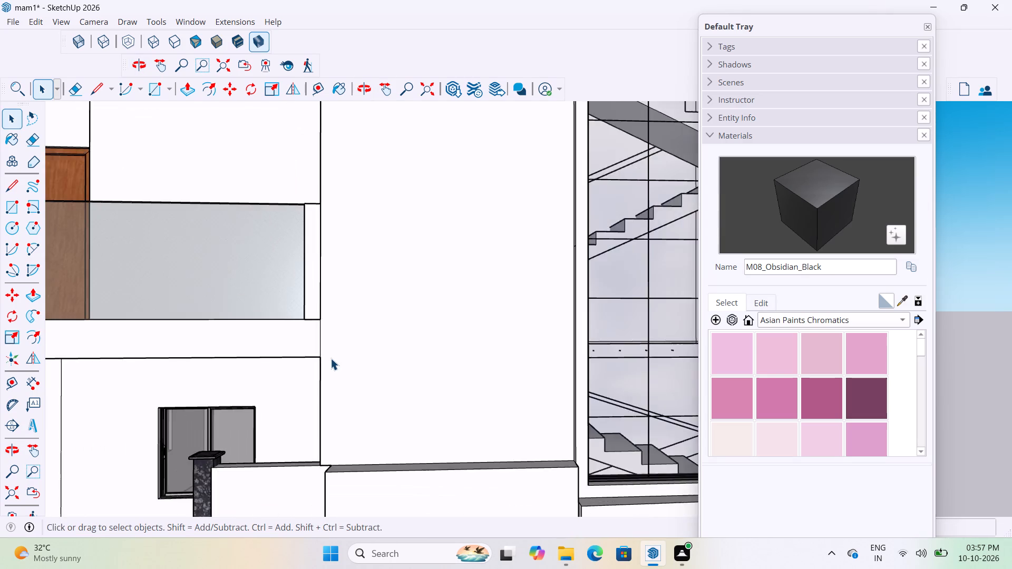
scroll(330, 358, "down", 7)
scroll(388, 375, "down", 4)
double_click(388, 354)
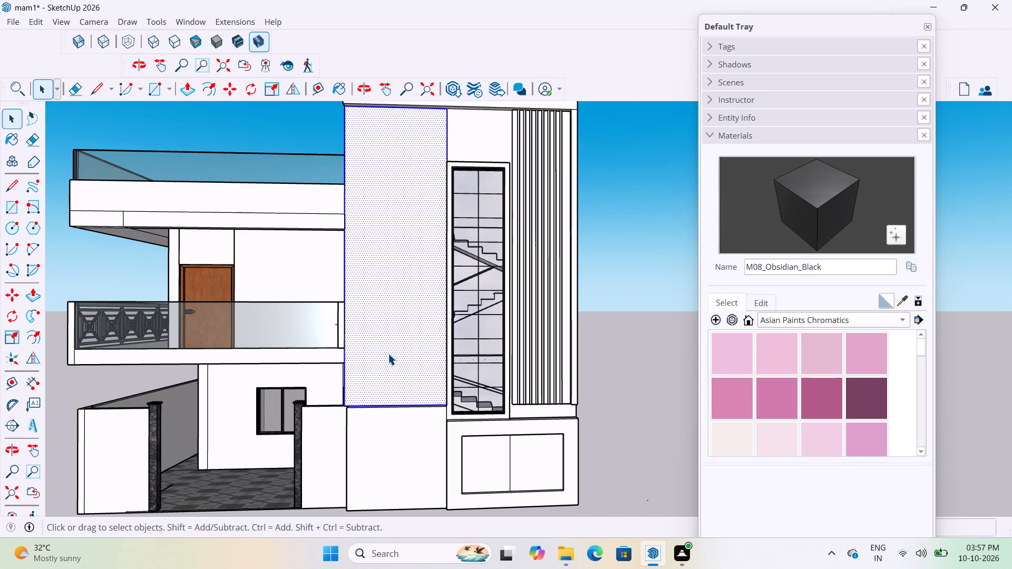
scroll(352, 301, "up", 2)
scroll(323, 381, "up", 6)
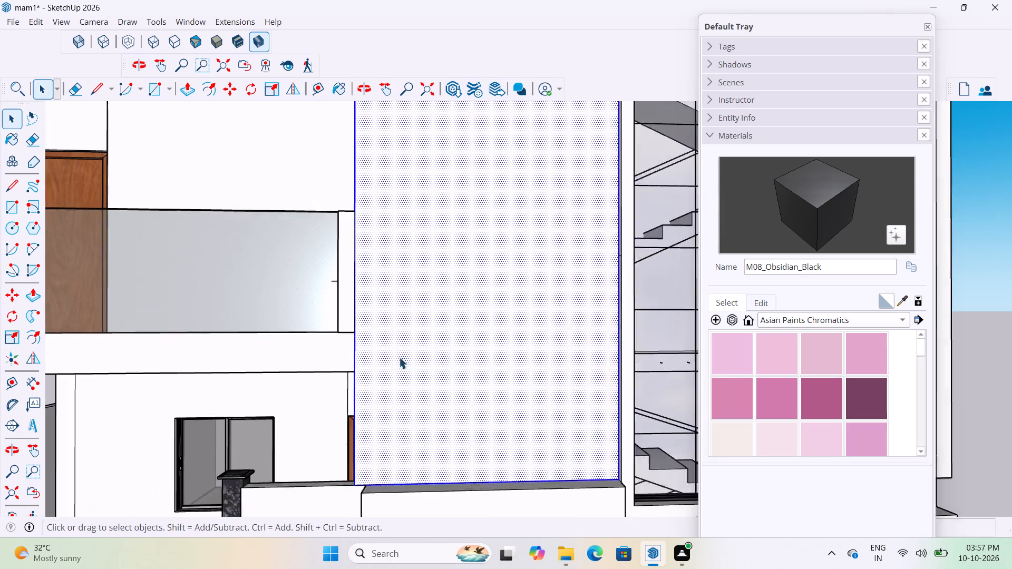
scroll(399, 357, "up", 1)
middle_click_drag(419, 348, 390, 414)
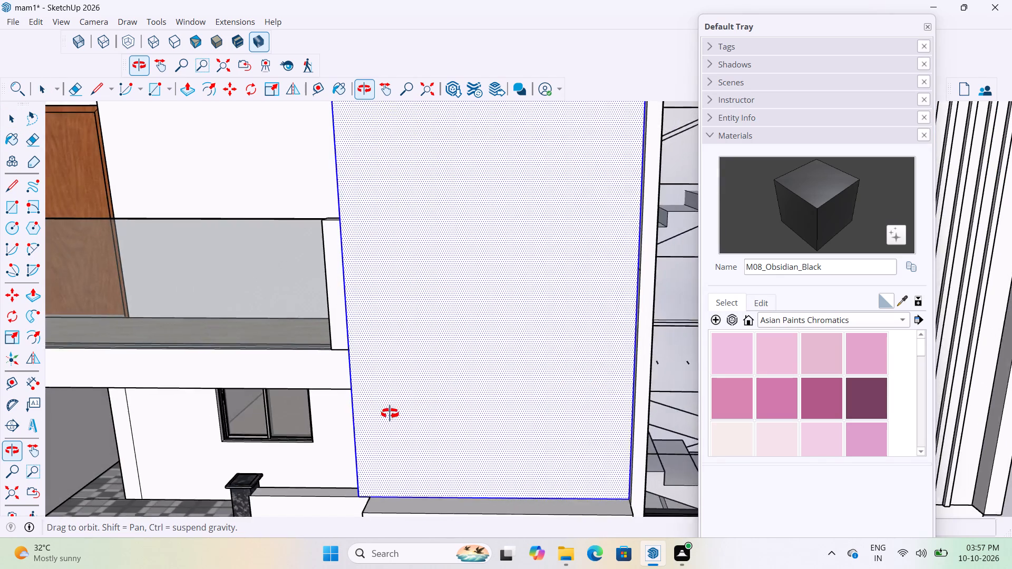
middle_click_drag(390, 414, 386, 414)
scroll(387, 443, "down", 4)
scroll(459, 454, "down", 4)
scroll(422, 464, "up", 8)
middle_click_drag(418, 463, 536, 439)
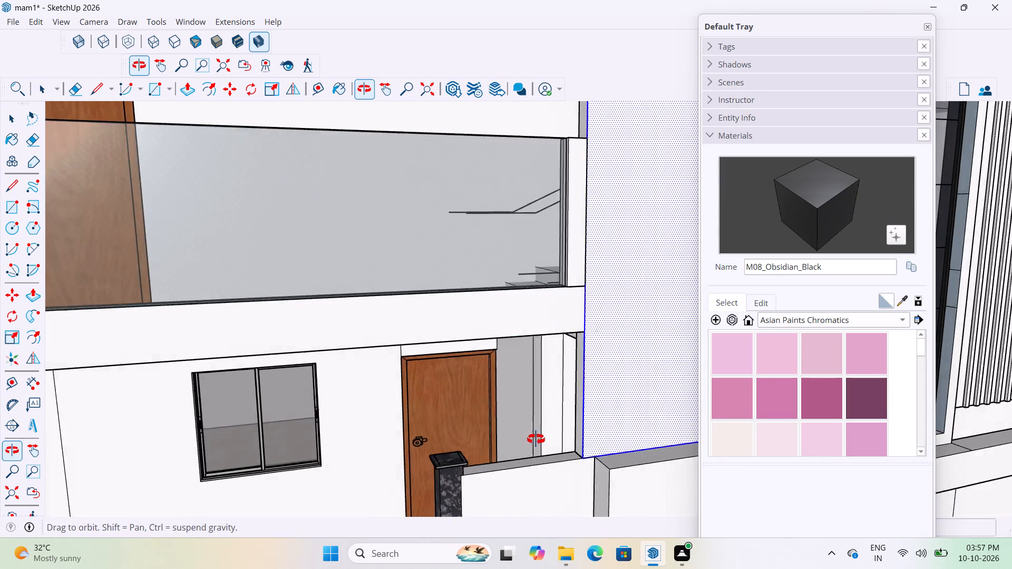
Make the stair tower's selected front wall face, with its bounding edges, into a group.
middle_click_drag(536, 439, 541, 439)
scroll(646, 446, "up", 3)
scroll(451, 477, "down", 15)
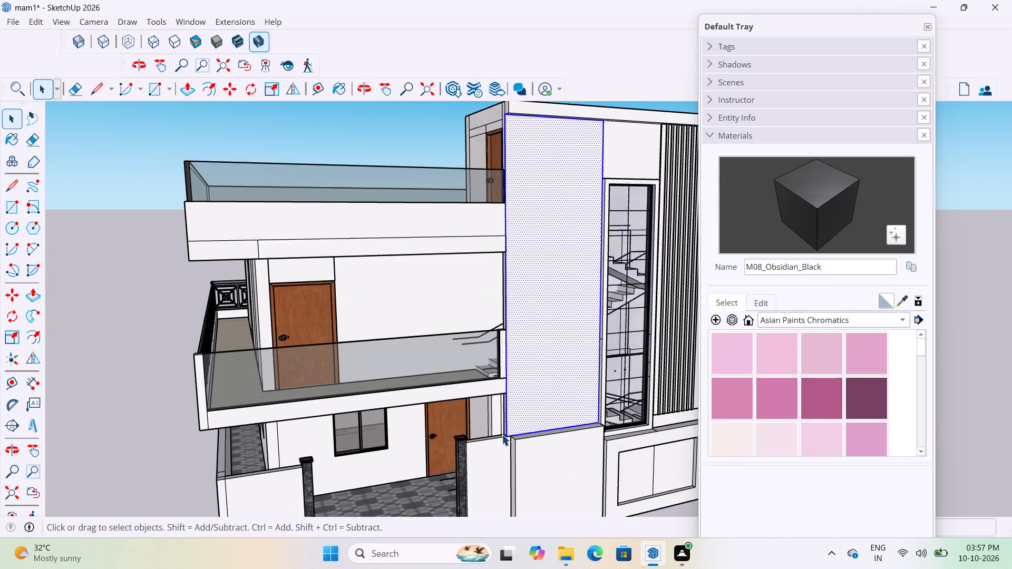
scroll(502, 434, "down", 3)
scroll(562, 312, "up", 14)
right_click(449, 311)
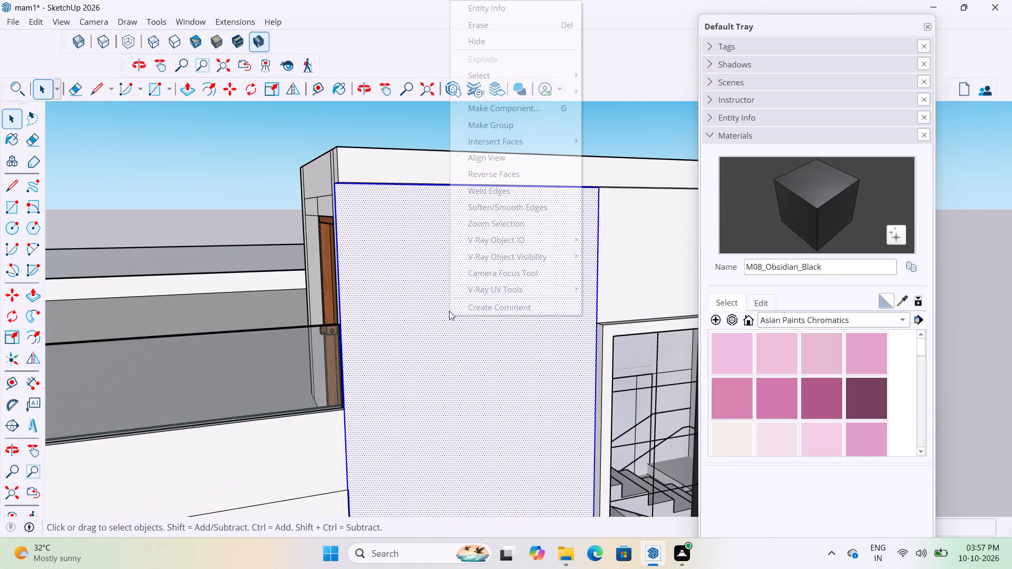
left_click(498, 128)
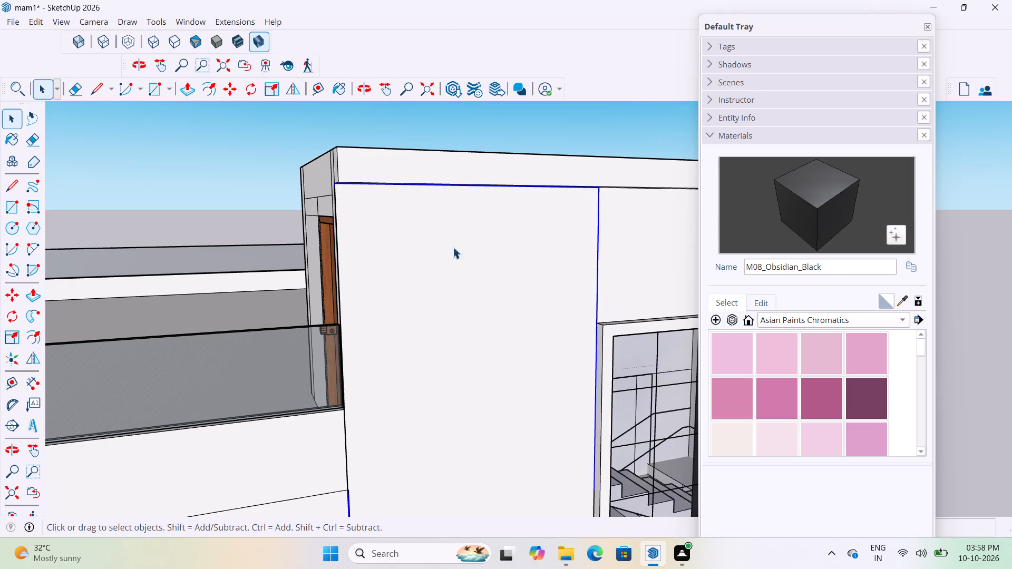
scroll(393, 260, "down", 16)
left_click(532, 172)
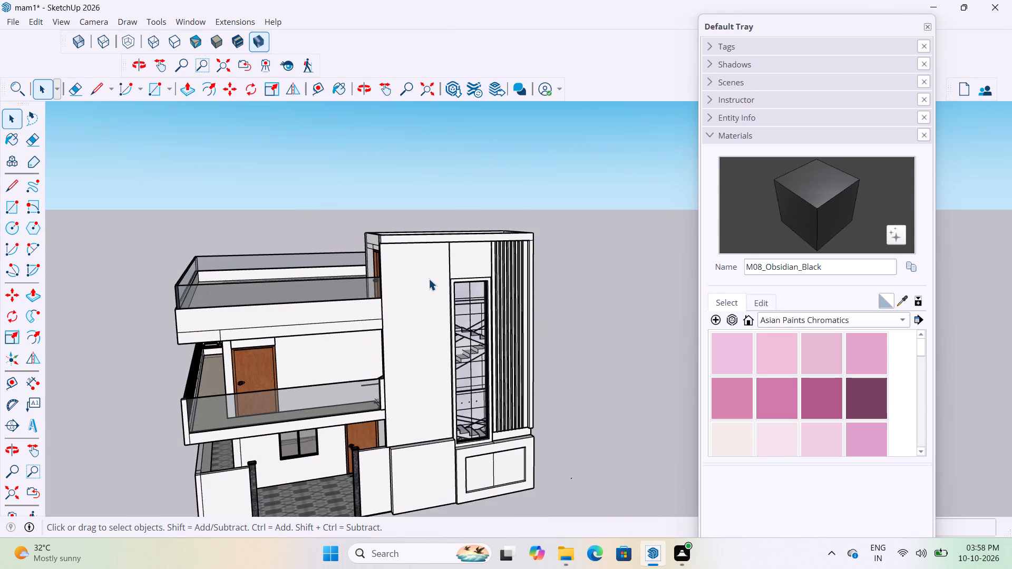
Push/Pull the face inside the tower's front wall group by 3" to give the panel thickness, and close the Default Tray.
double_click(429, 279)
scroll(429, 279, "up", 2)
left_click(429, 279)
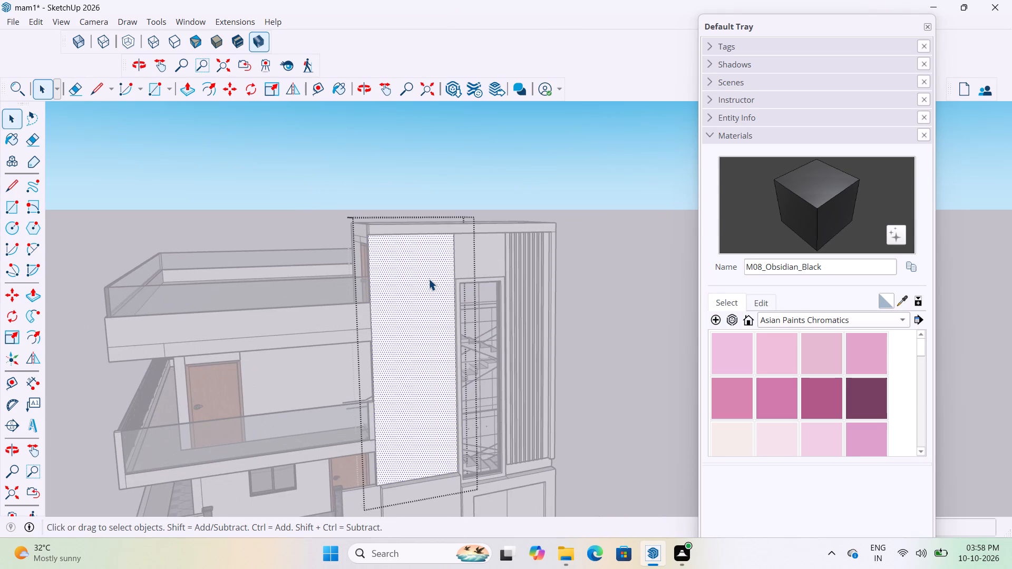
key("p")
left_click(429, 279)
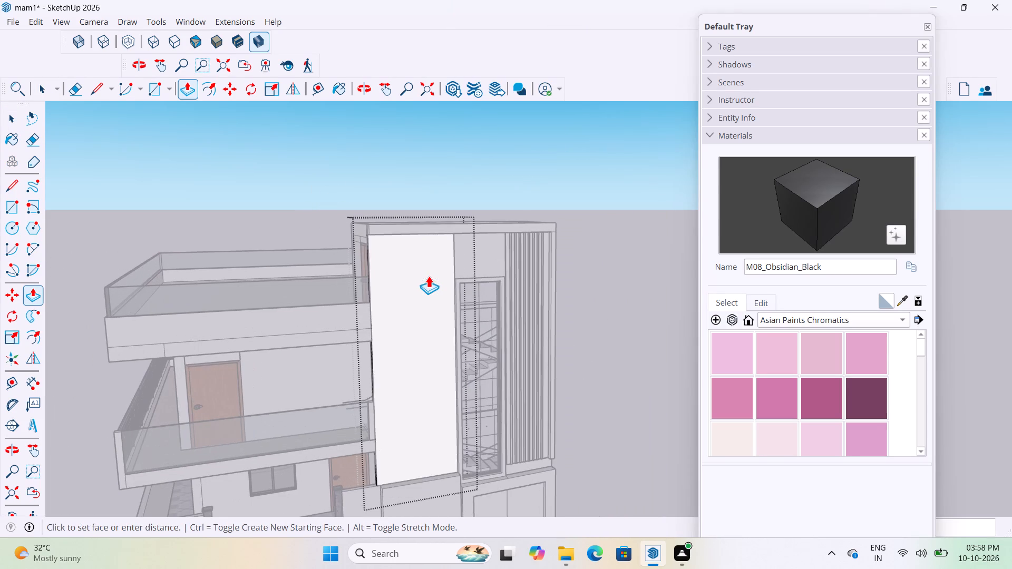
scroll(429, 276, "up", 3)
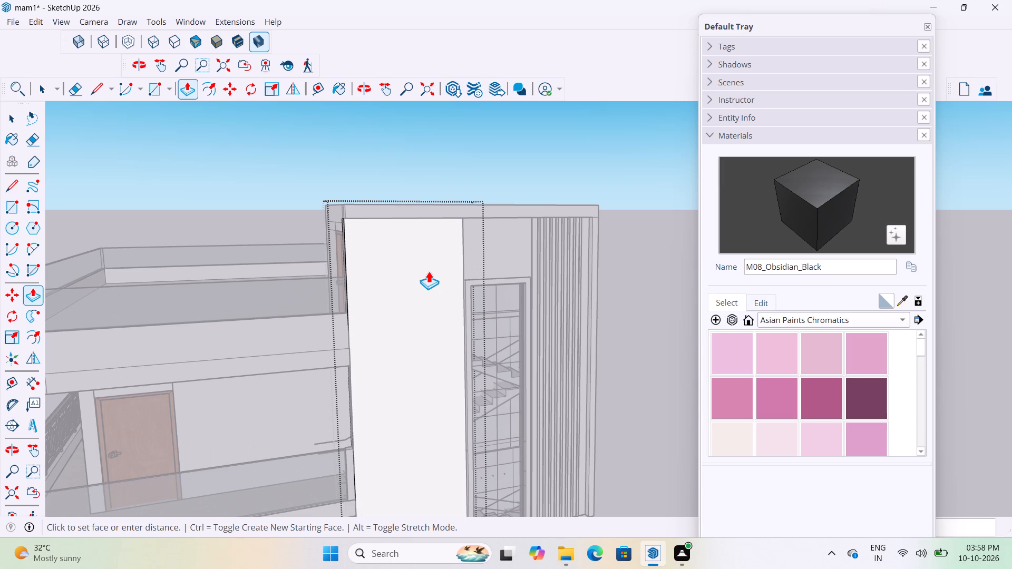
type("3\"")
key("Return")
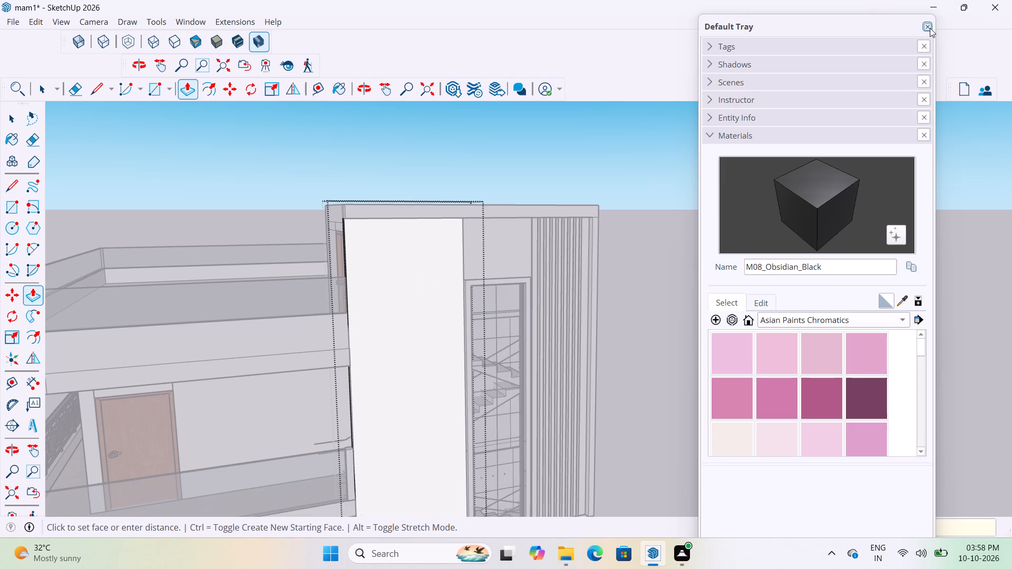
left_click(929, 26)
scroll(813, 364, "down", 2)
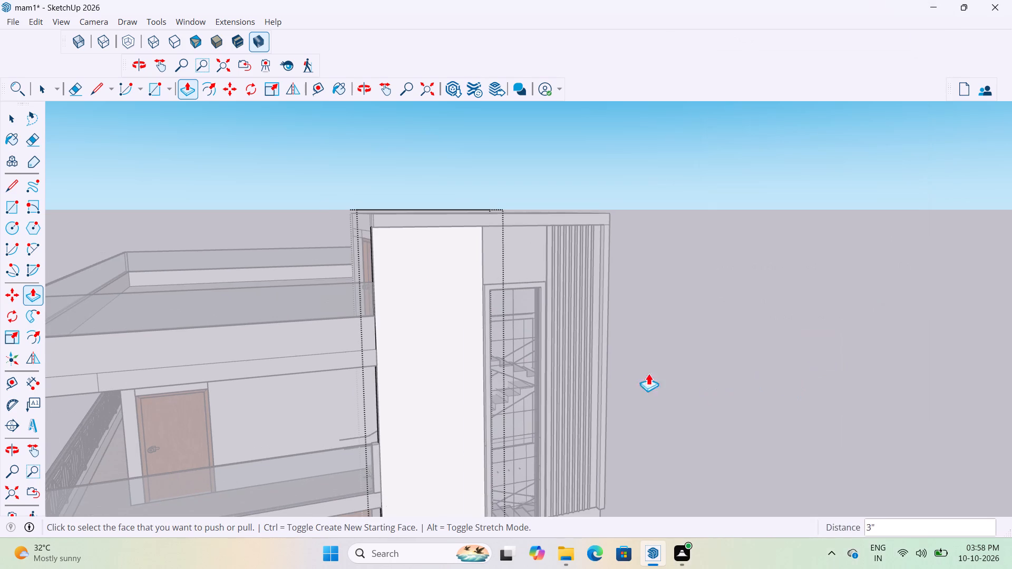
key("space")
left_click(696, 315)
Examine the thickened front wall panel and its group around the roof slab and the terrace door.
scroll(490, 275, "up", 3)
middle_click_drag(453, 251, 505, 235)
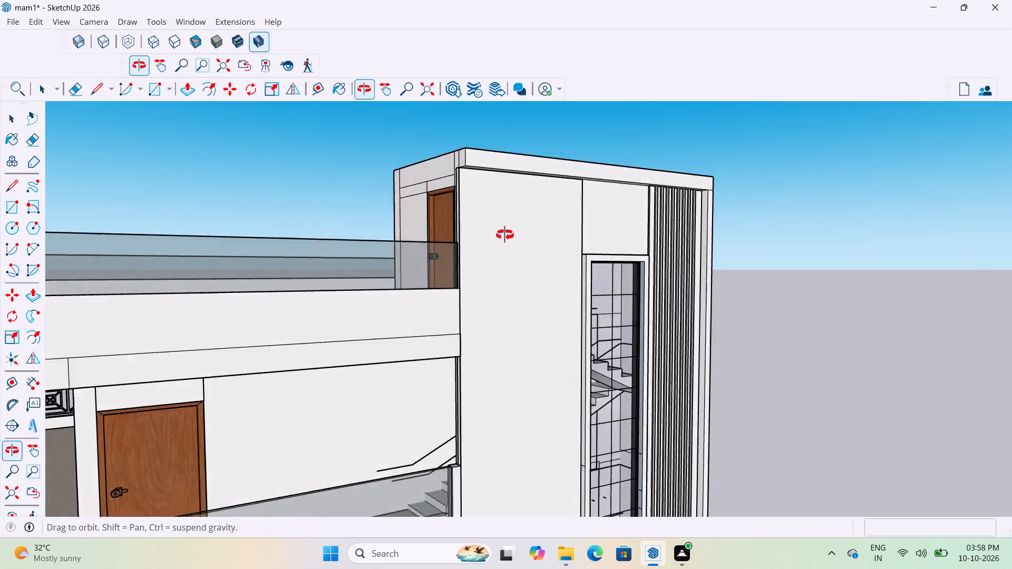
middle_click_drag(505, 235, 506, 237)
scroll(495, 226, "up", 7)
middle_click_drag(511, 182, 576, 216)
left_click(566, 223)
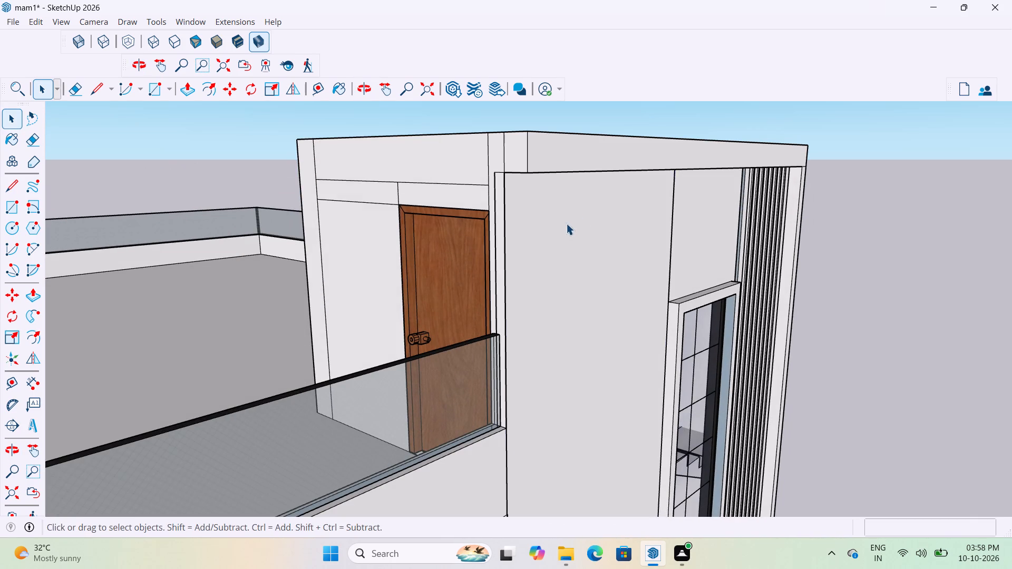
double_click(535, 239)
left_click(537, 243)
scroll(522, 231, "down", 5)
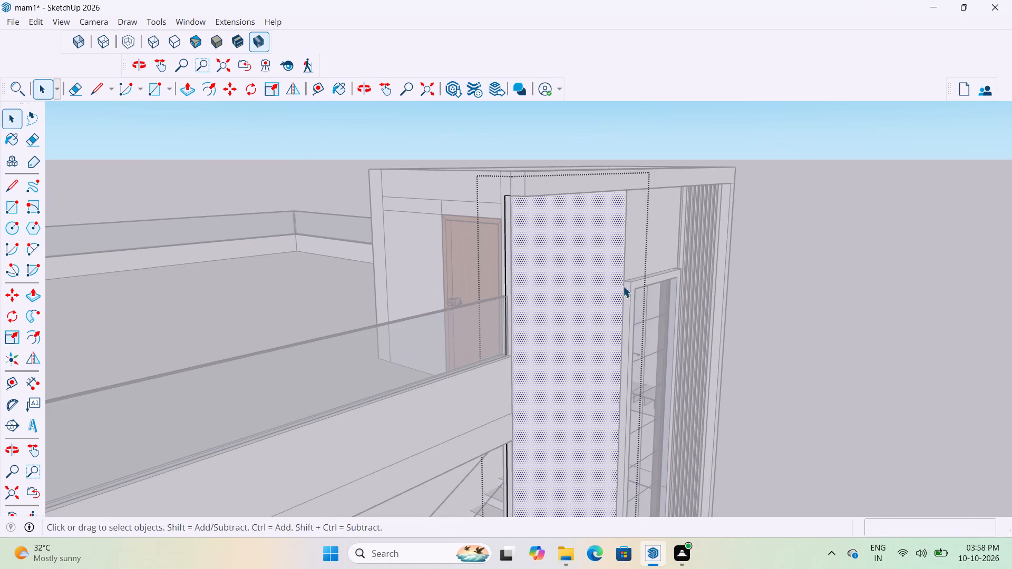
left_click(792, 273)
Inside the front wall panel's group, delete the rear vertical edge and short top edge beside the terrace door.
middle_click_drag(647, 239, 741, 266)
scroll(688, 272, "up", 3)
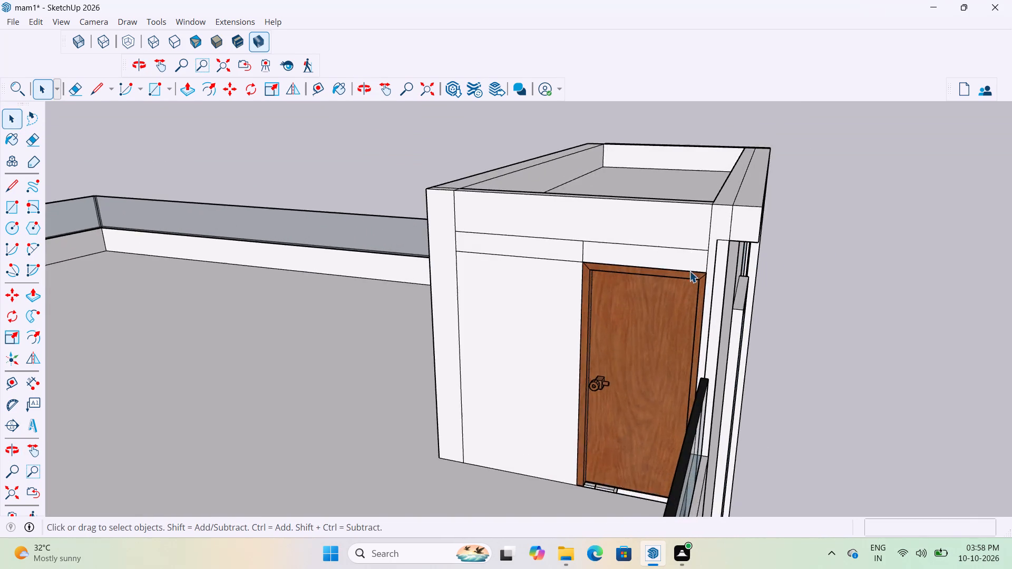
scroll(689, 271, "up", 8)
middle_click_drag(748, 261, 712, 237)
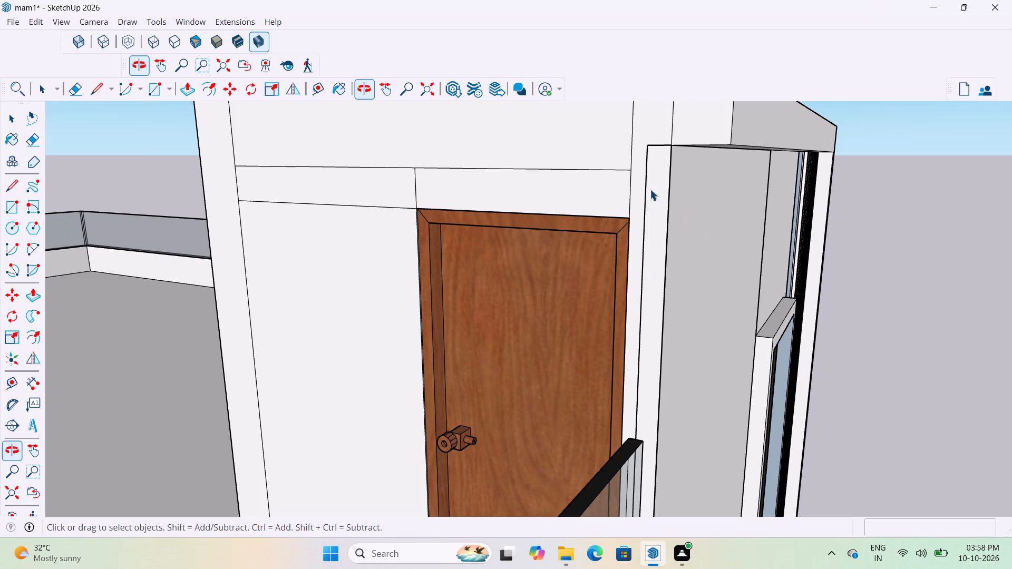
left_click(645, 185)
double_click(645, 187)
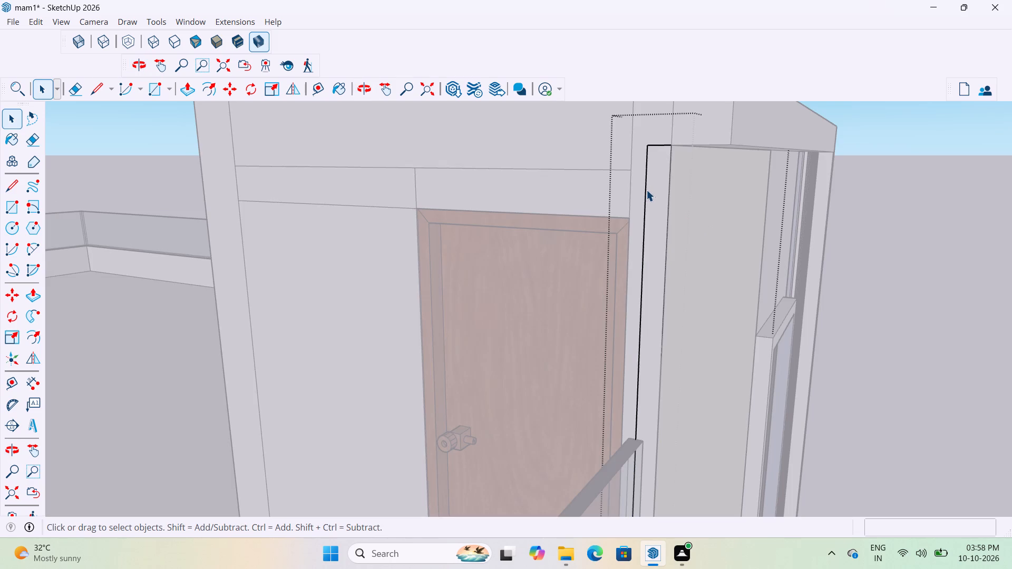
left_click(646, 190)
scroll(646, 190, "down", 8)
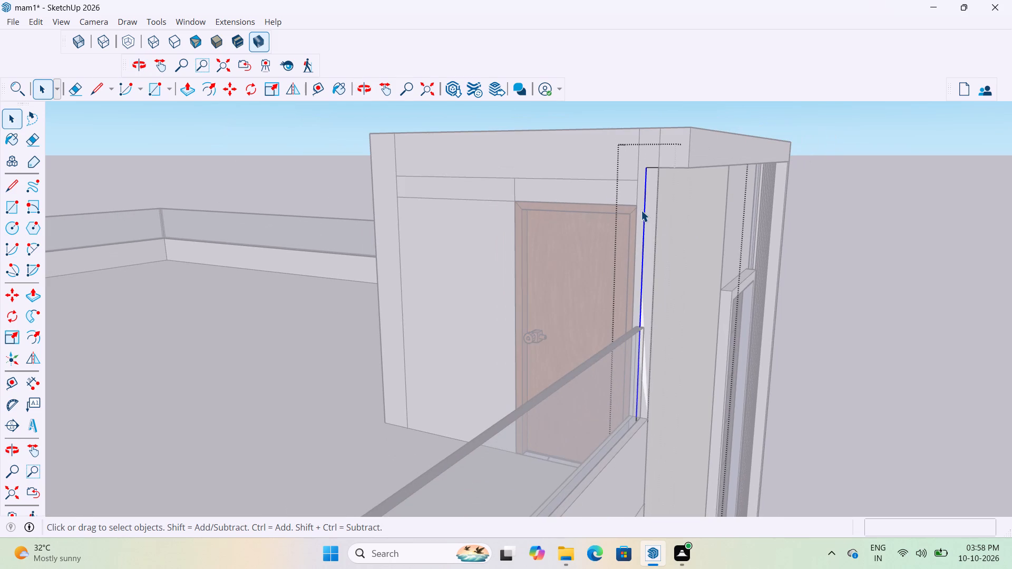
key("Delete")
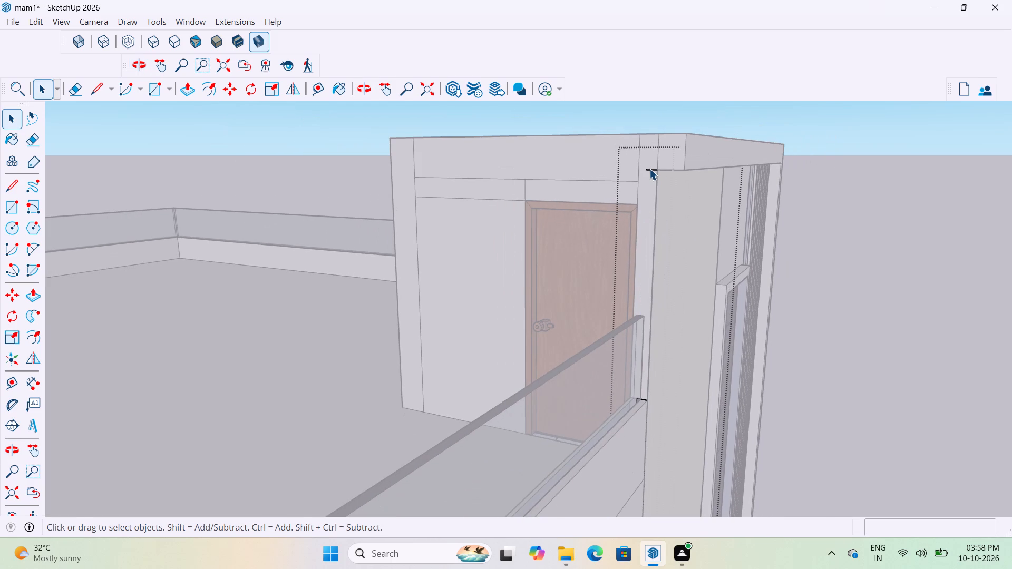
left_click(649, 169)
key("Delete")
left_click(843, 210)
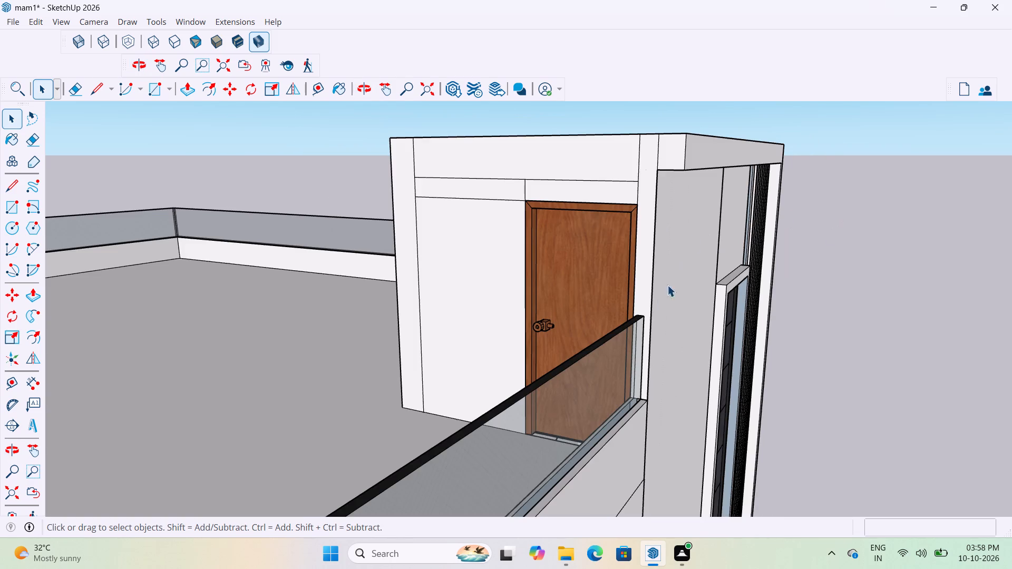
Examine the front wall panel's side edge where it meets the terrace parapet, first-floor slab and balcony railing.
scroll(645, 317, "up", 5)
middle_click_drag(642, 337, 441, 362)
scroll(439, 365, "down", 4)
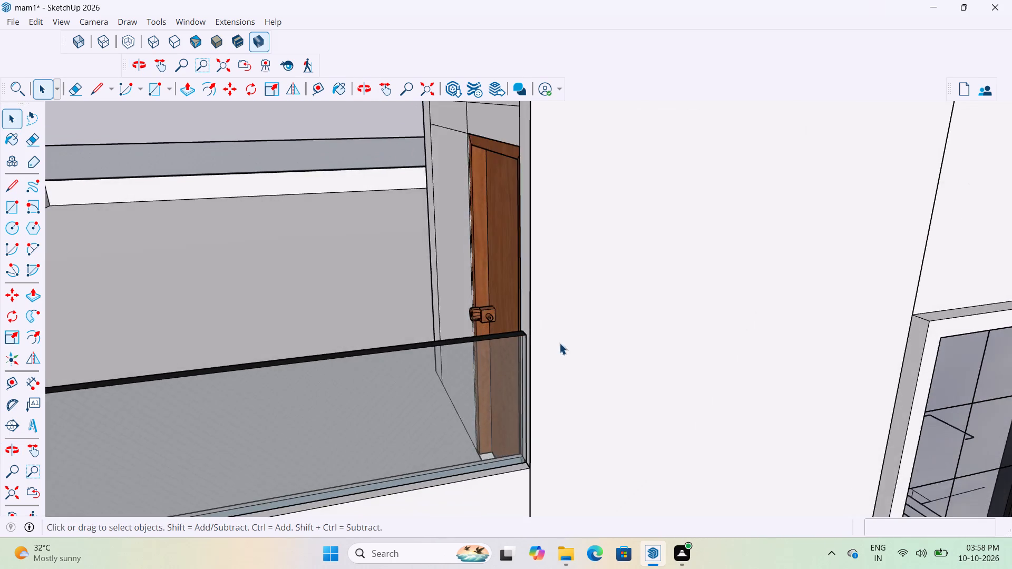
scroll(559, 343, "down", 11)
middle_click_drag(596, 268, 565, 183)
scroll(490, 365, "up", 2)
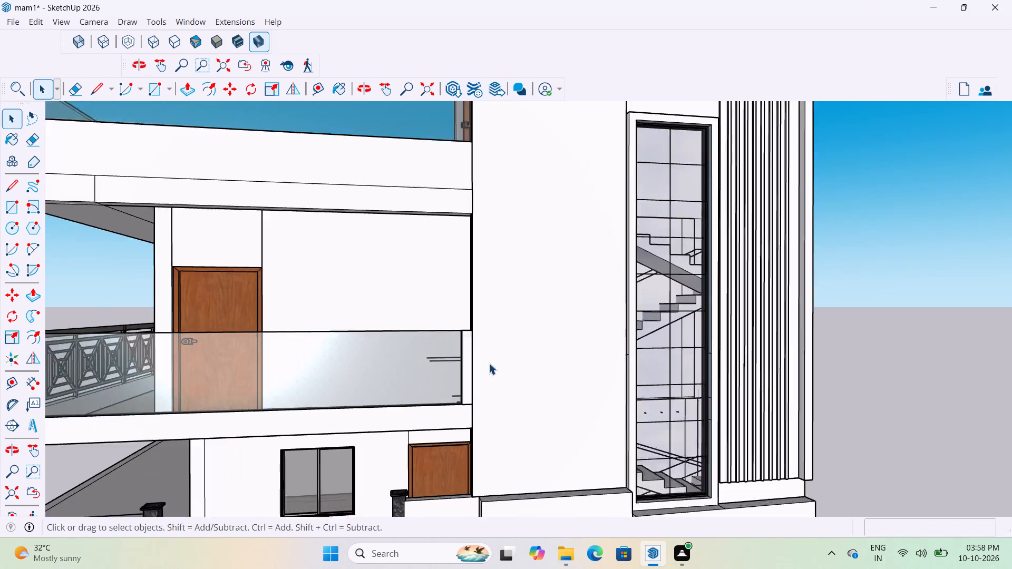
scroll(489, 363, "up", 10)
middle_click_drag(459, 318, 424, 321)
scroll(416, 302, "up", 1)
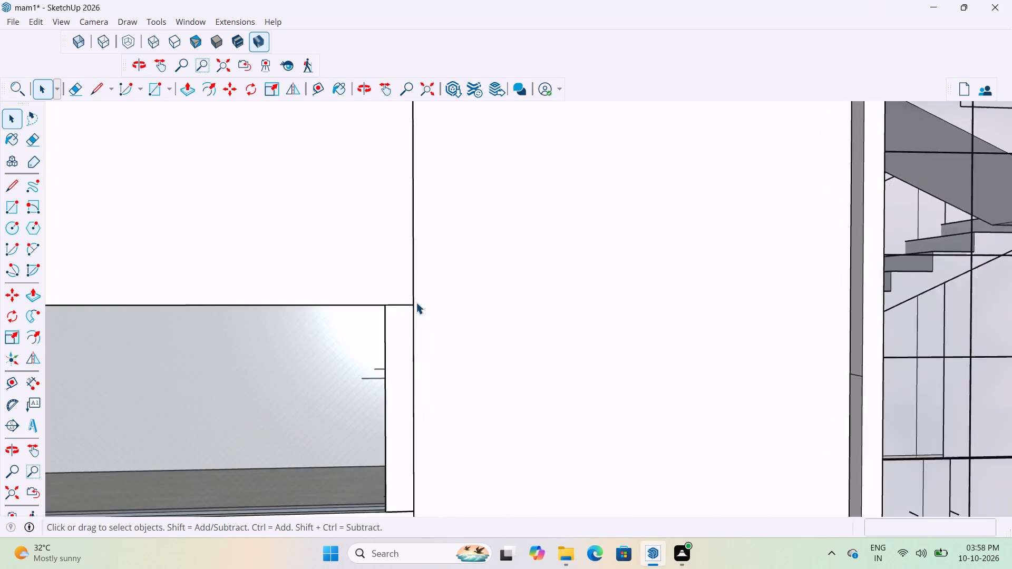
scroll(416, 302, "up", 8)
middle_click_drag(408, 305, 482, 347)
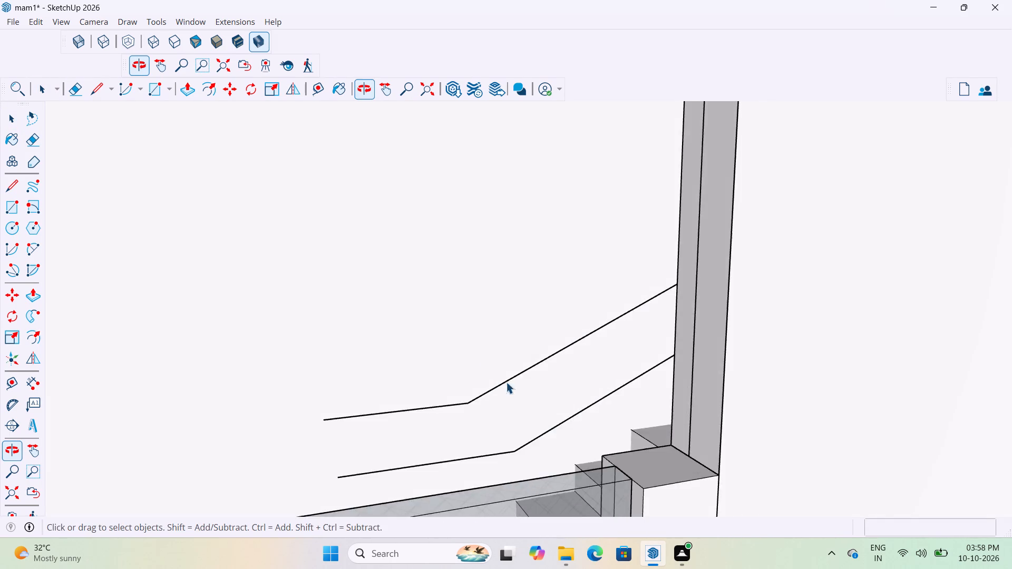
scroll(509, 361, "down", 17)
scroll(501, 292, "up", 10)
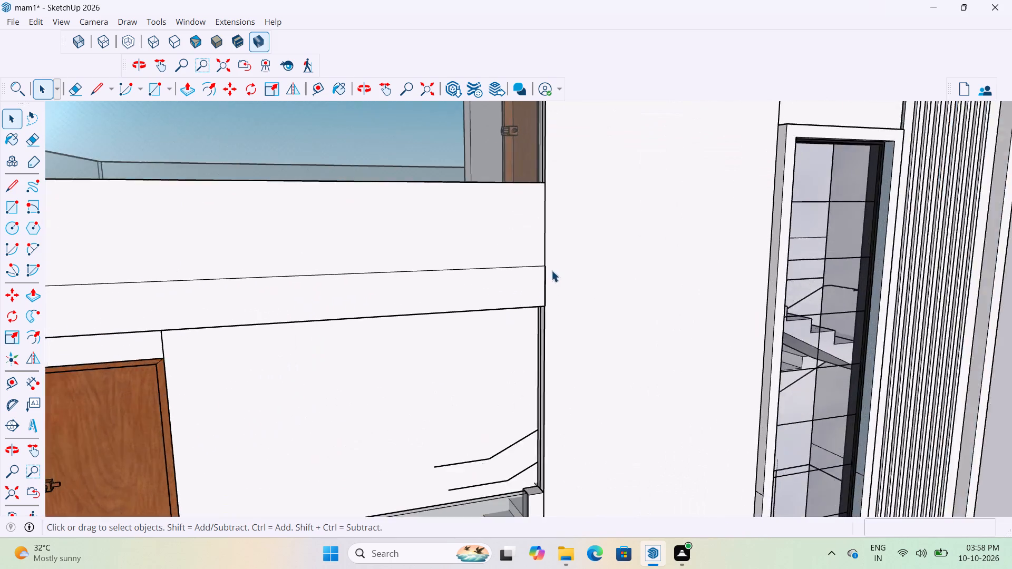
scroll(551, 270, "up", 7)
middle_click_drag(544, 269, 457, 290)
scroll(478, 292, "up", 6)
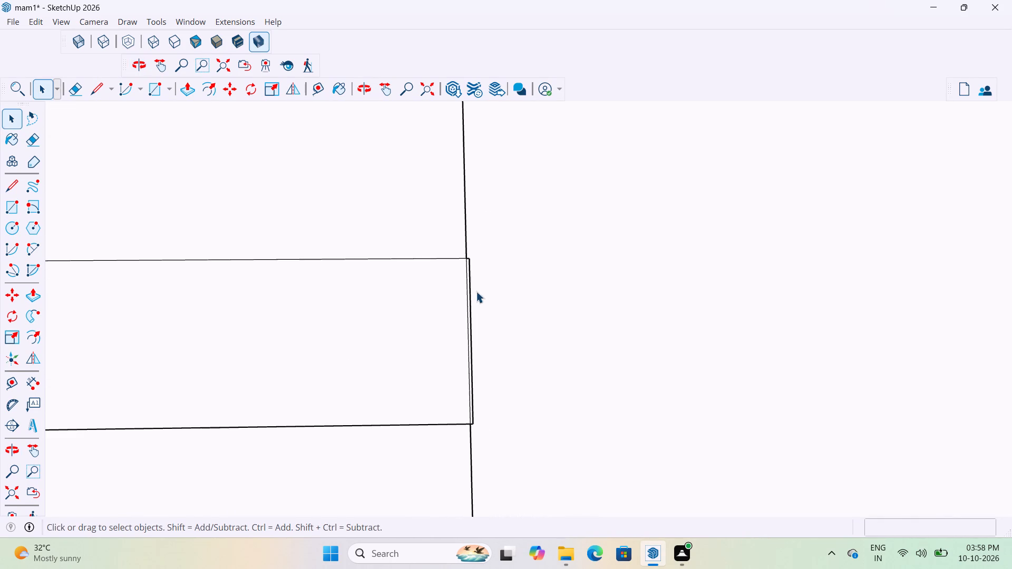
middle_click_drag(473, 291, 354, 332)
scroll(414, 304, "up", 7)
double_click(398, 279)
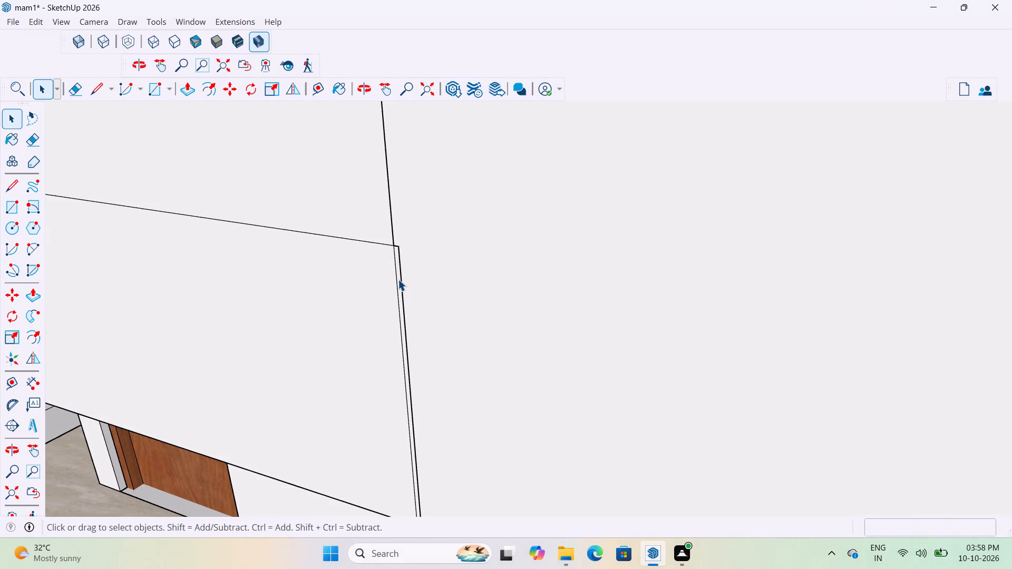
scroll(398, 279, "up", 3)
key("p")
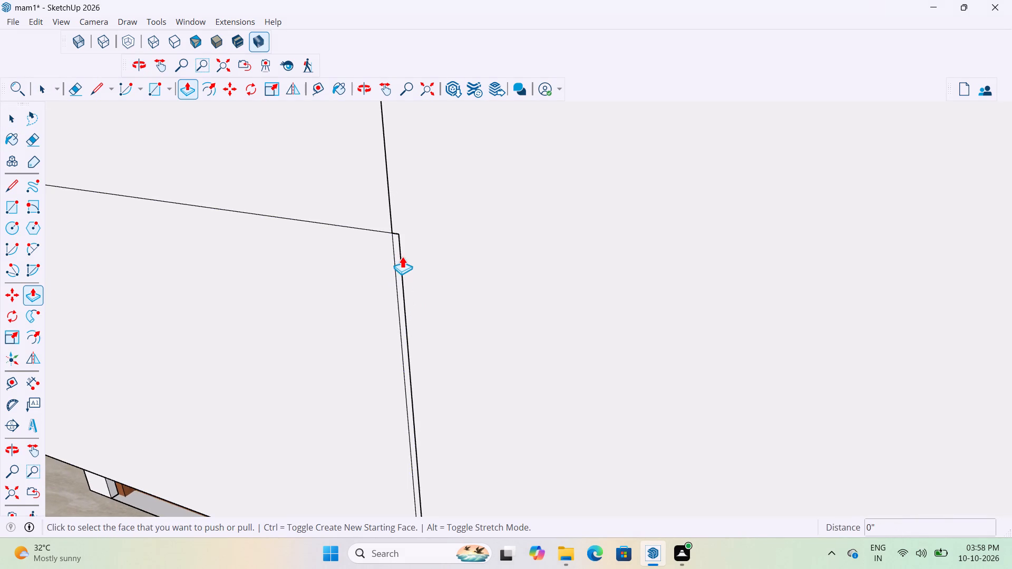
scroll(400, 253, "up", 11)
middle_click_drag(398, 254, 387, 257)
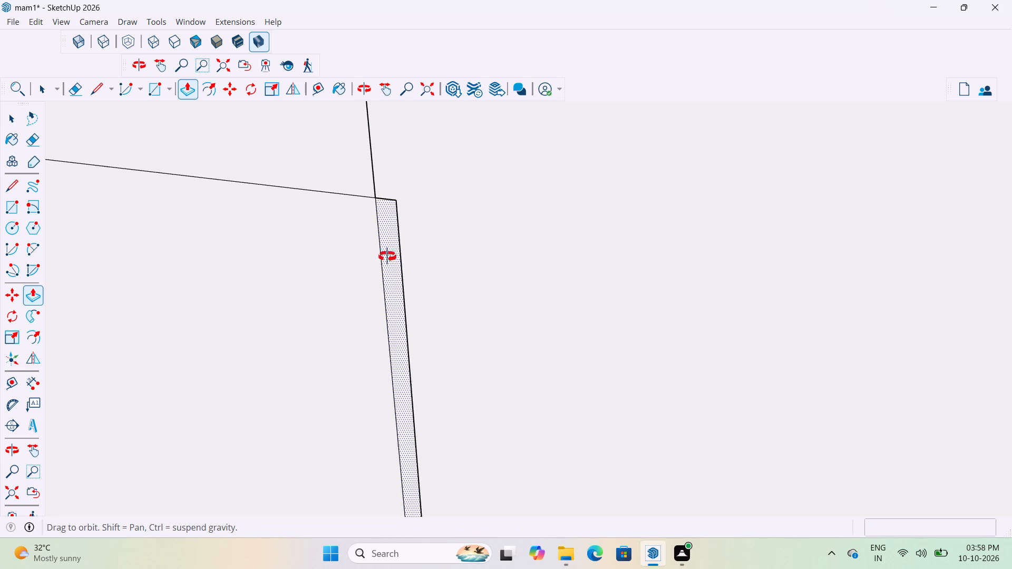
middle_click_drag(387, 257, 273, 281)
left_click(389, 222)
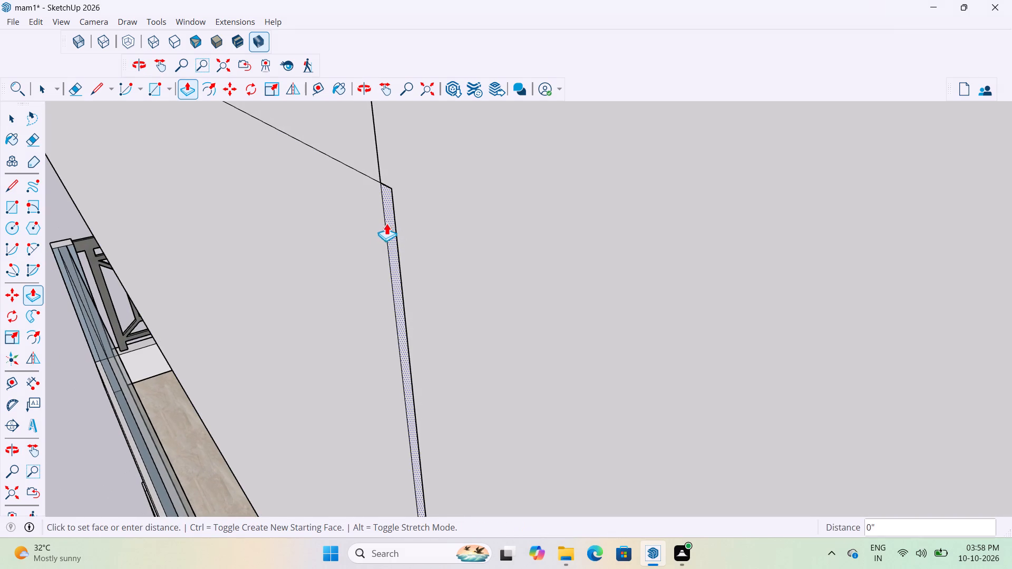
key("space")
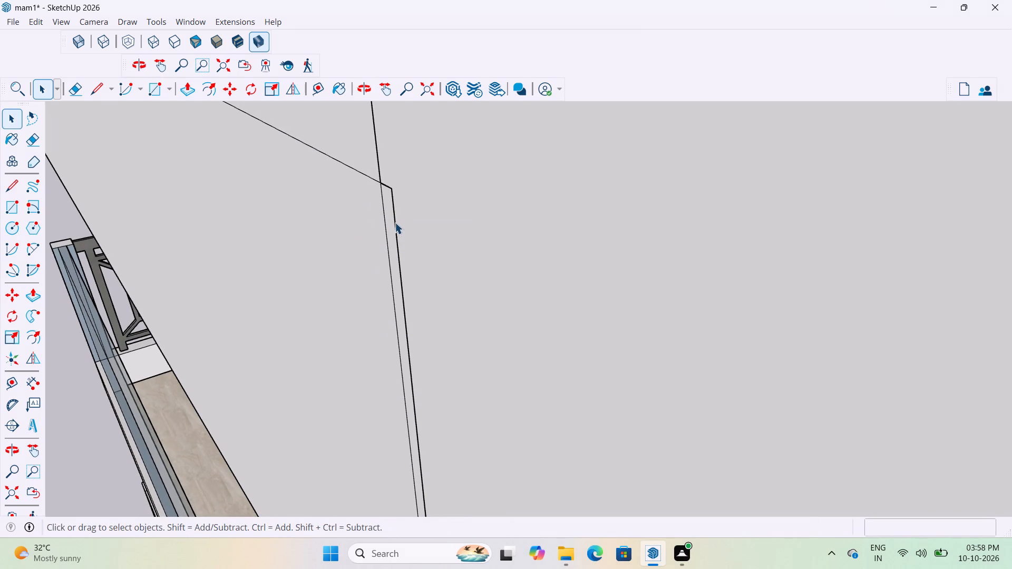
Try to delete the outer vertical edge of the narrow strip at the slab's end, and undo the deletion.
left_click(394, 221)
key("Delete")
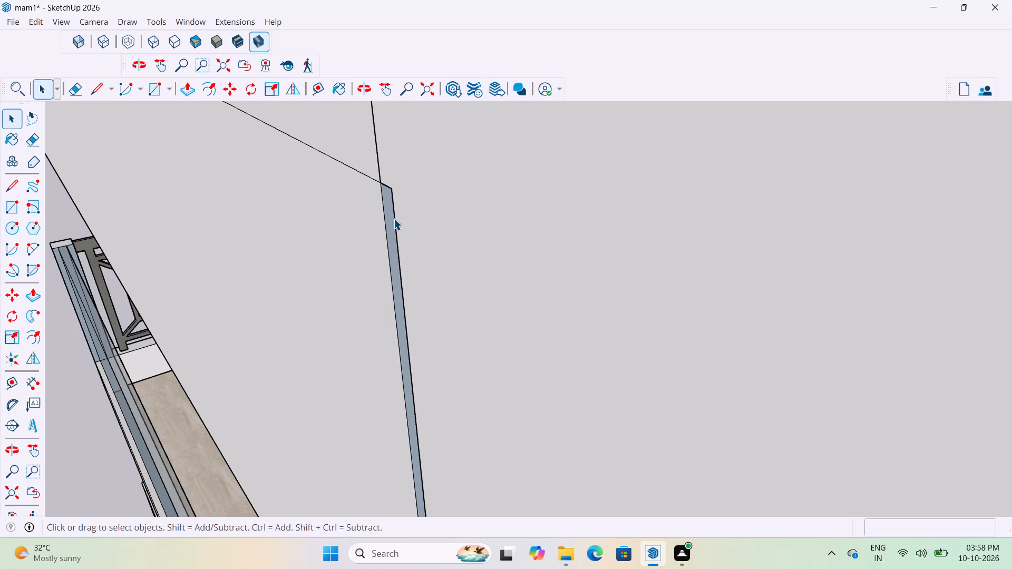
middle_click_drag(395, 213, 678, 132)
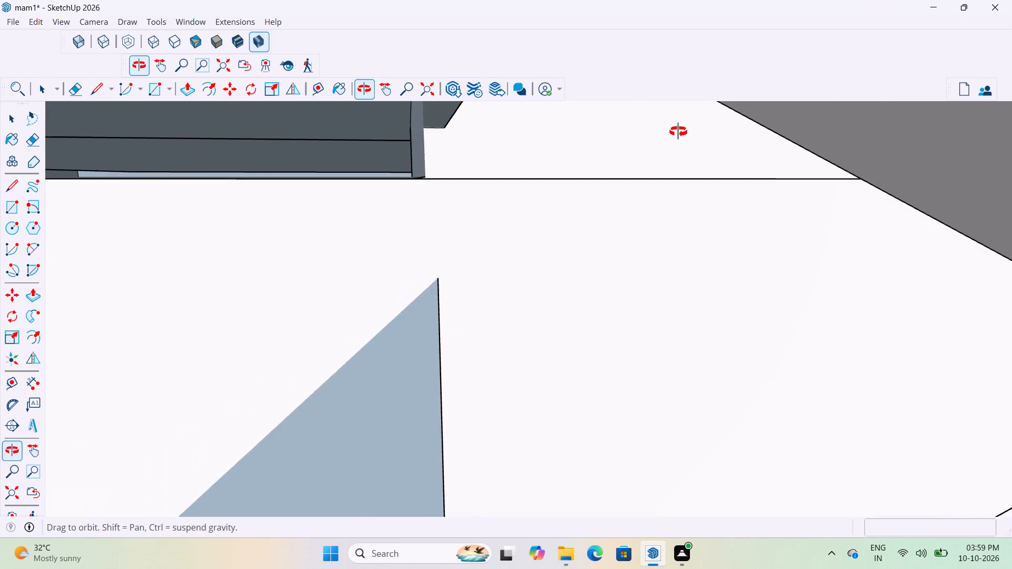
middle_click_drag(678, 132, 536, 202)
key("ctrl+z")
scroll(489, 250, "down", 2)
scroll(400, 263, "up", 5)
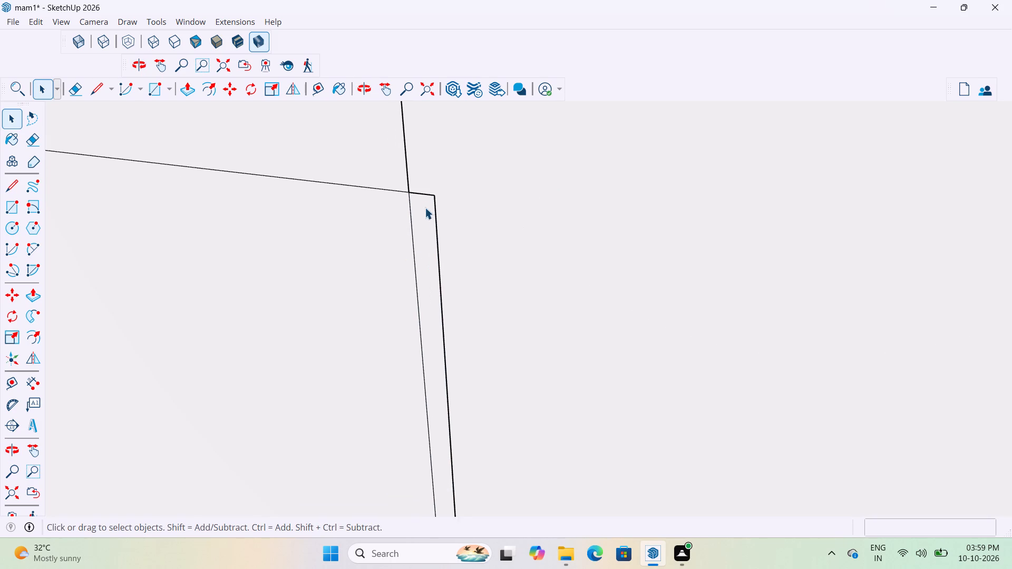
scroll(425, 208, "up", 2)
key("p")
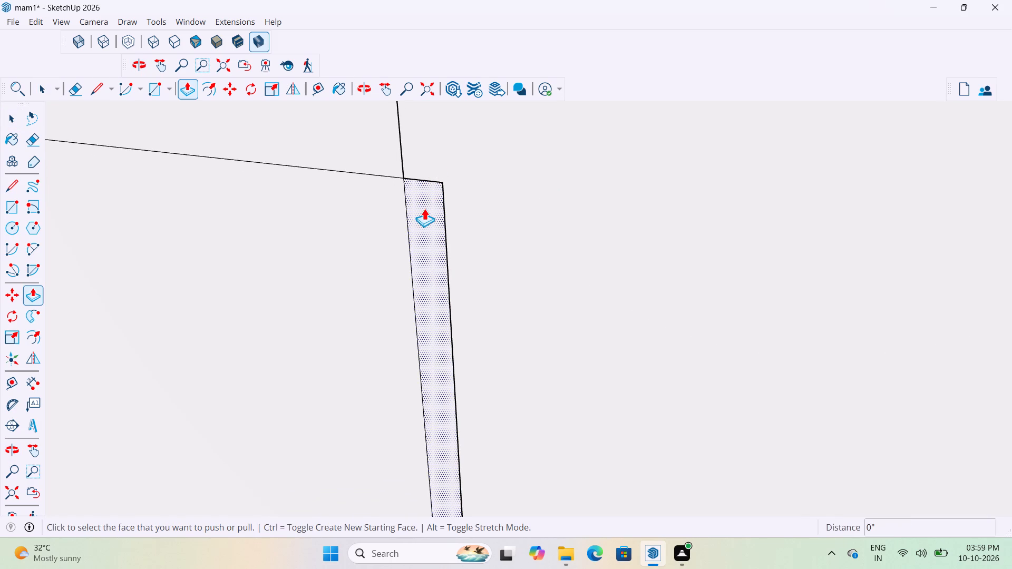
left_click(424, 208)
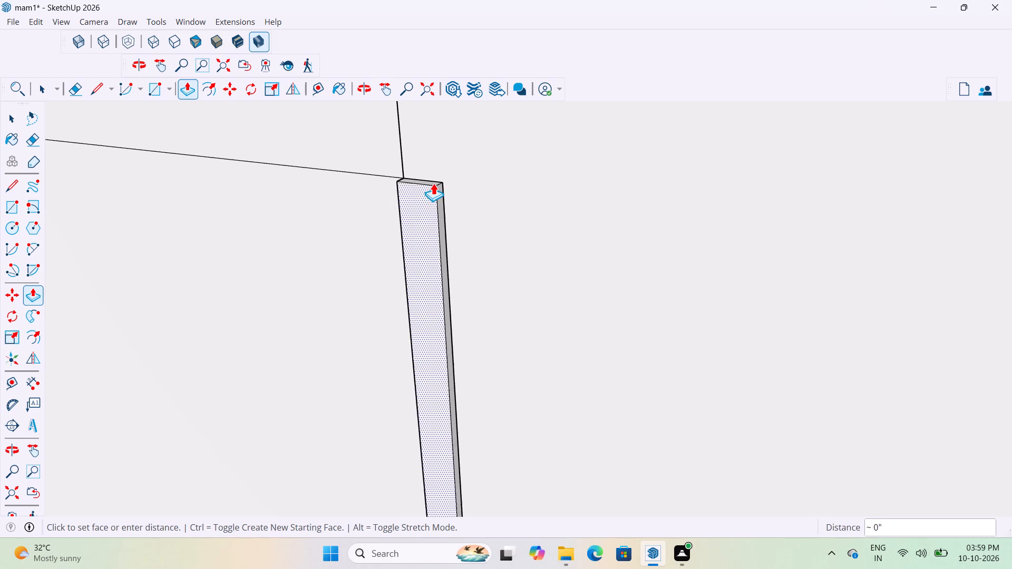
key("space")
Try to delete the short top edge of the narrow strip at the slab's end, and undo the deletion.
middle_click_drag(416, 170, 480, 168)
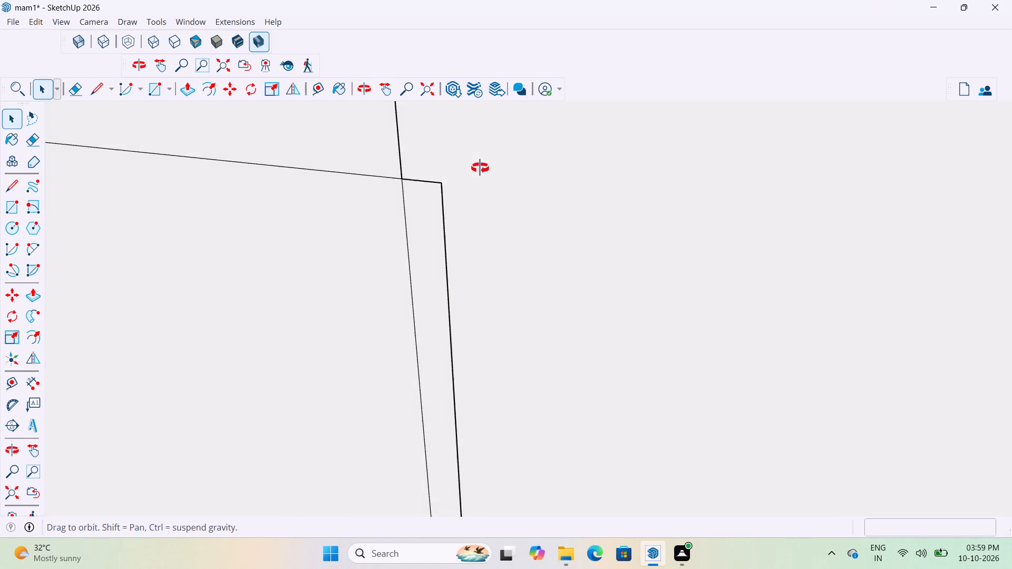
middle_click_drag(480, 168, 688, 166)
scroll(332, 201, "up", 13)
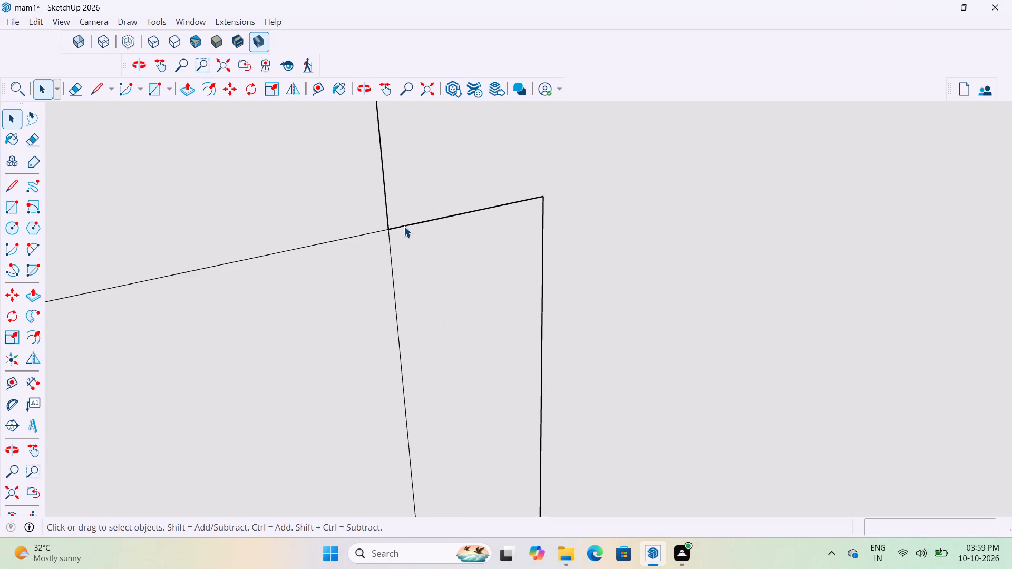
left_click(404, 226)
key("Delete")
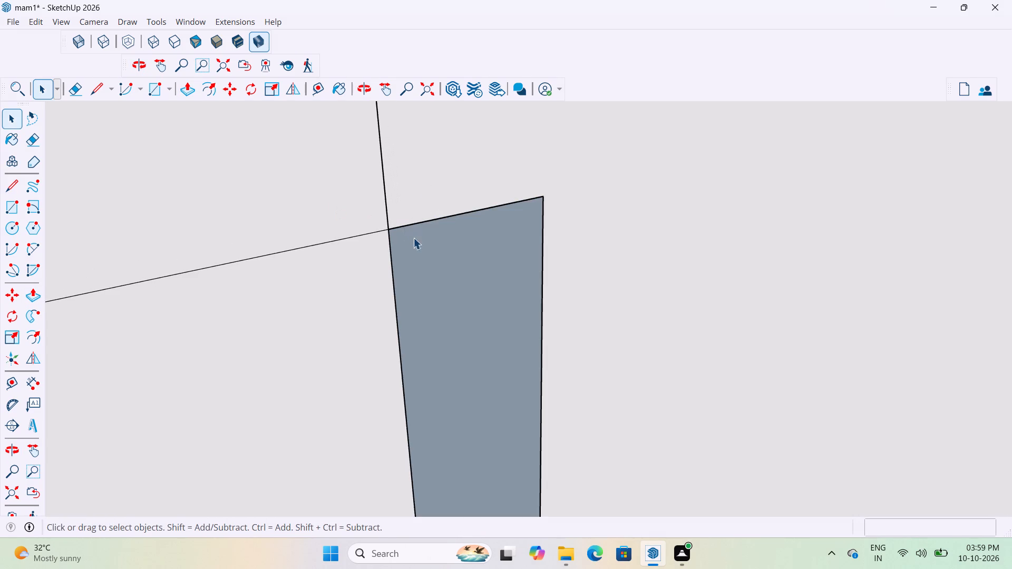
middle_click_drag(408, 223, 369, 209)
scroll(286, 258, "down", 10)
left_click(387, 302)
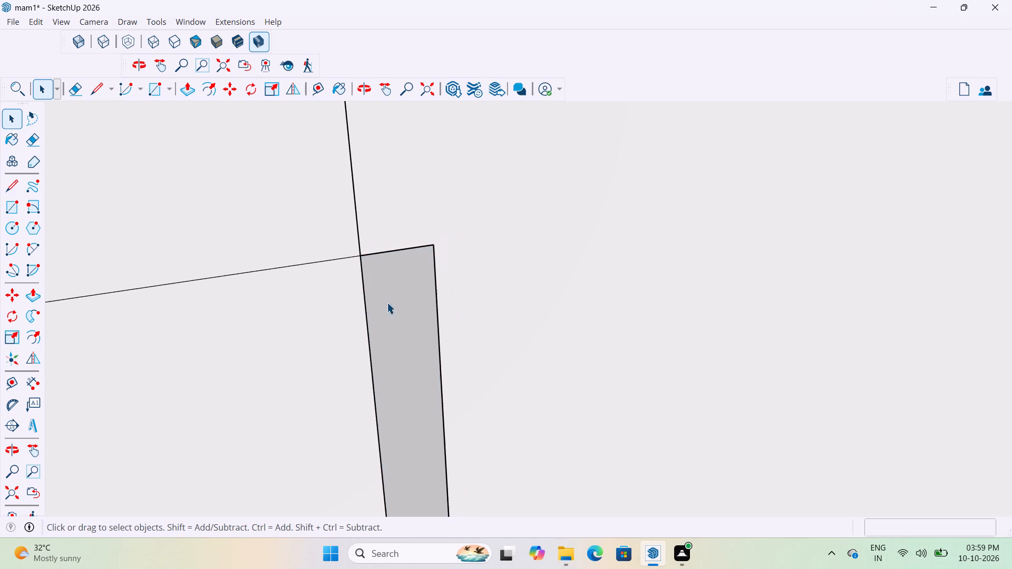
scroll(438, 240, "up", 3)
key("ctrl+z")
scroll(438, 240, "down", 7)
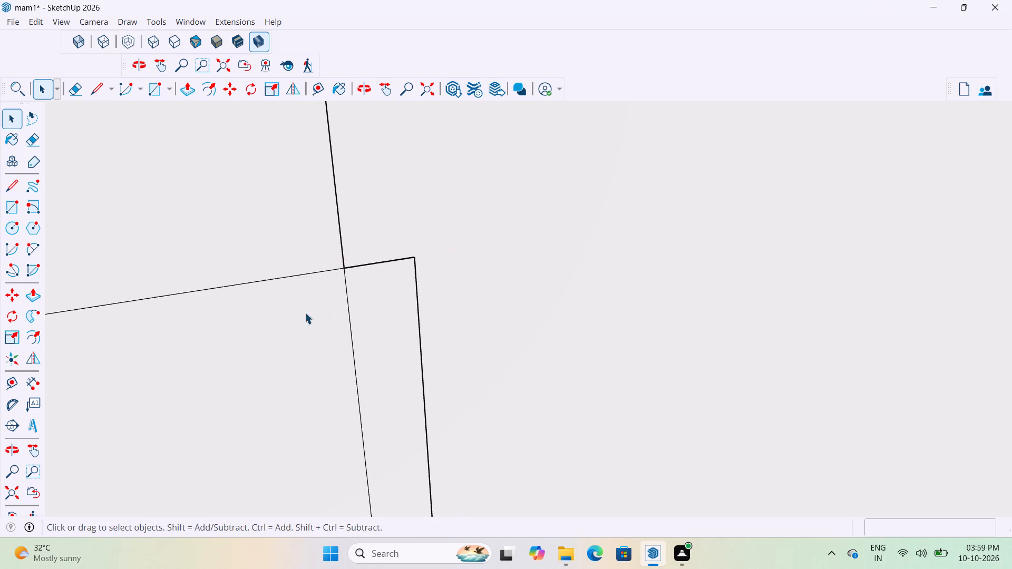
Examine the slab's lower front band and the narrow strip at its end against the front wall panel, from the side and below.
scroll(305, 312, "down", 20)
scroll(305, 312, "down", 20)
scroll(305, 312, "down", 4)
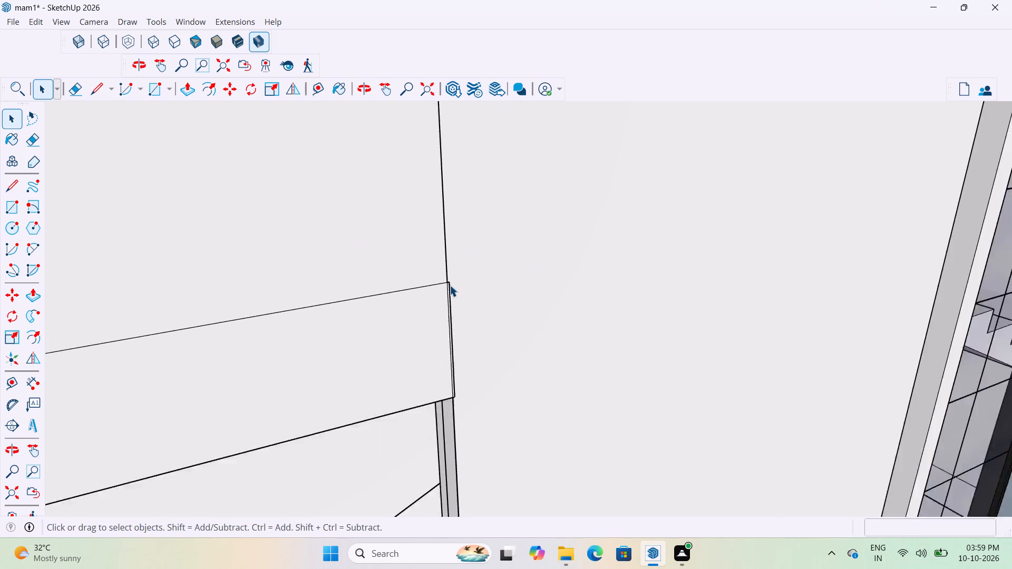
scroll(450, 285, "down", 1)
middle_click_drag(465, 295, 358, 282)
scroll(414, 285, "up", 8)
middle_click_drag(390, 272, 377, 272)
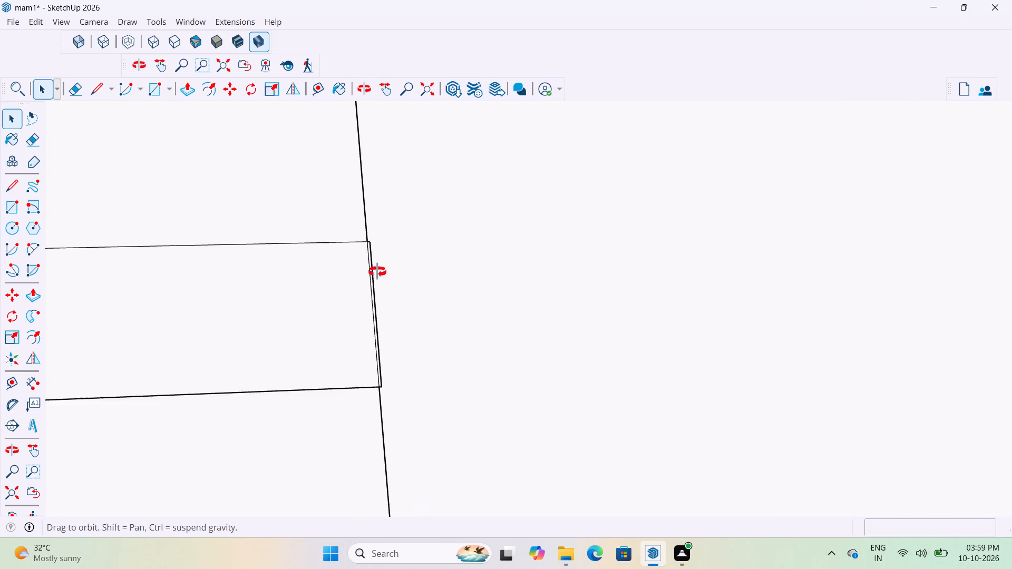
middle_click_drag(377, 272, 194, 280)
scroll(295, 237, "up", 14)
middle_click_drag(395, 207, 338, 203)
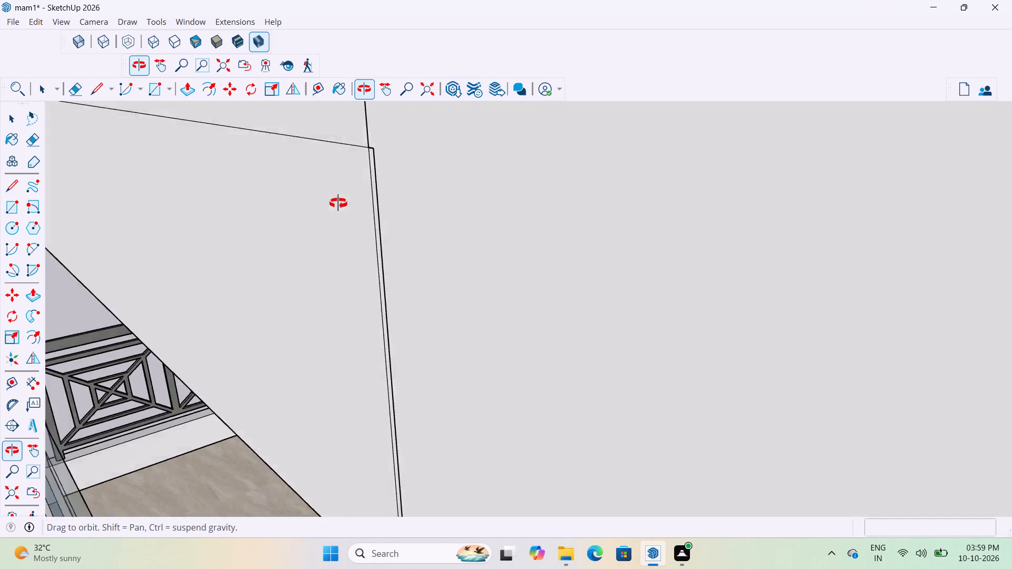
middle_click_drag(338, 203, 261, 217)
scroll(346, 193, "up", 4)
double_click(343, 194)
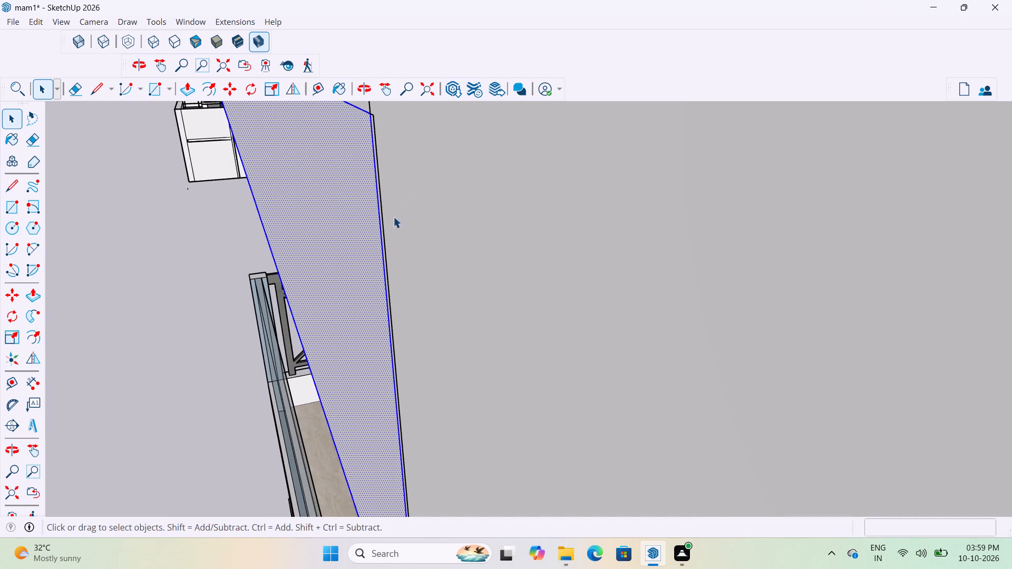
middle_click_drag(368, 129, 704, 139)
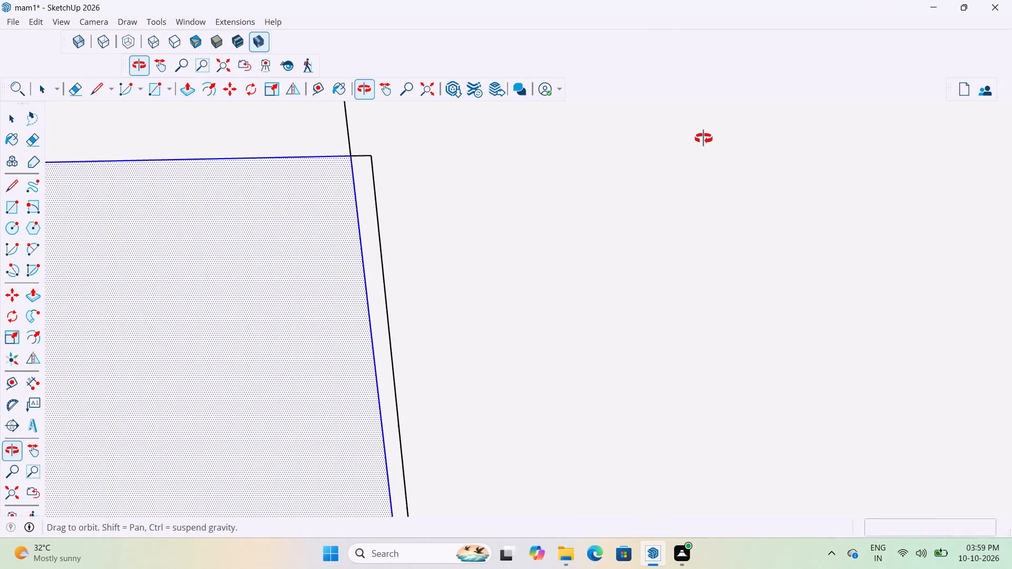
middle_click_drag(704, 139, 795, 168)
scroll(524, 265, "down", 14)
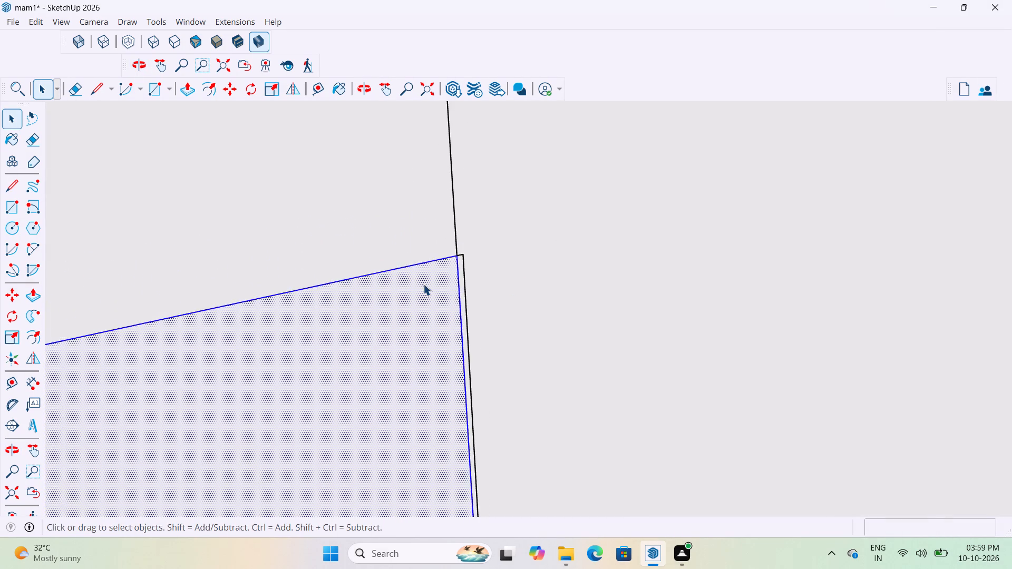
scroll(423, 284, "down", 17)
middle_click_drag(458, 312, 593, 148)
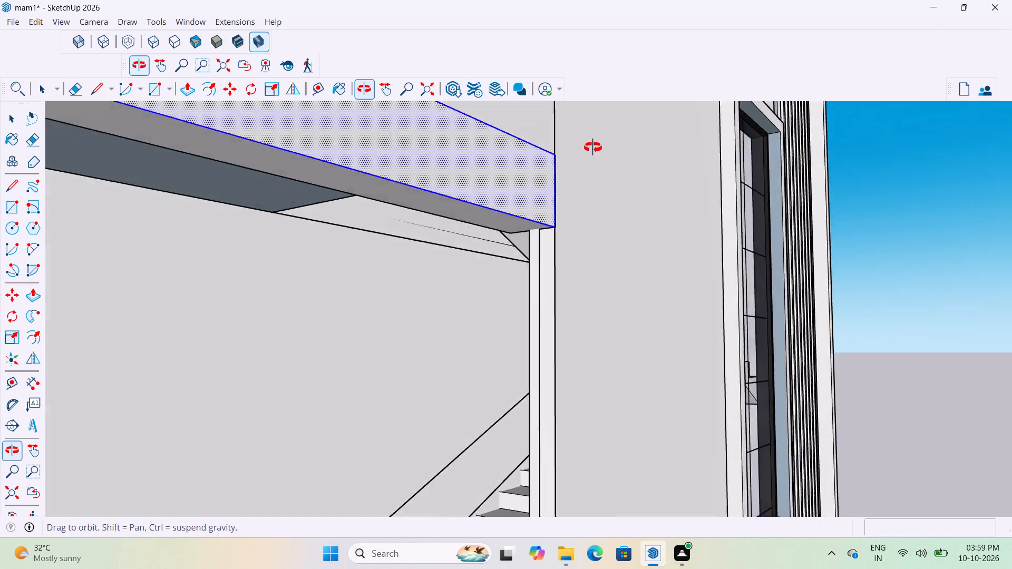
middle_click_drag(593, 148, 630, 131)
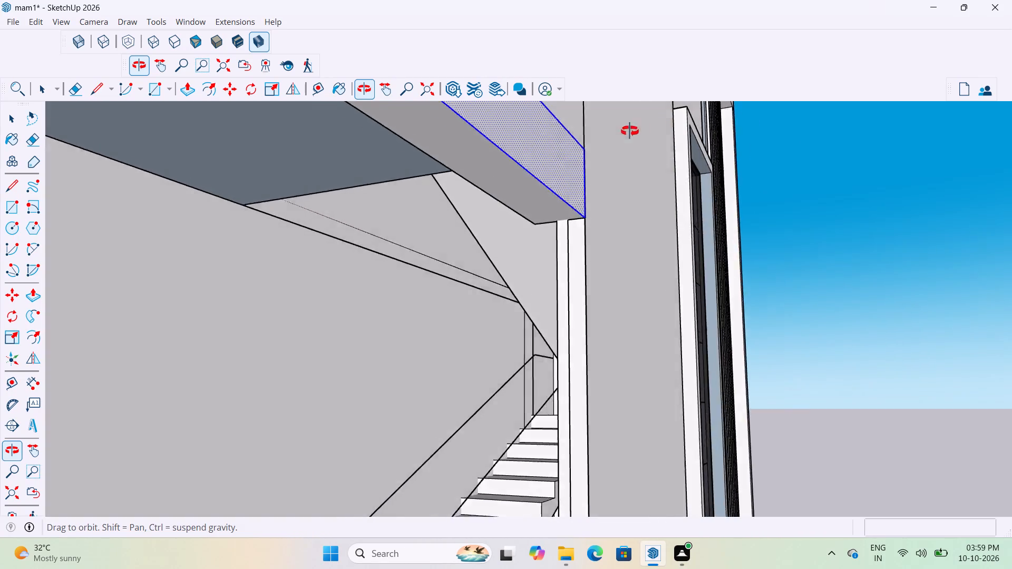
middle_click_drag(630, 131, 360, 276)
scroll(354, 343, "down", 8)
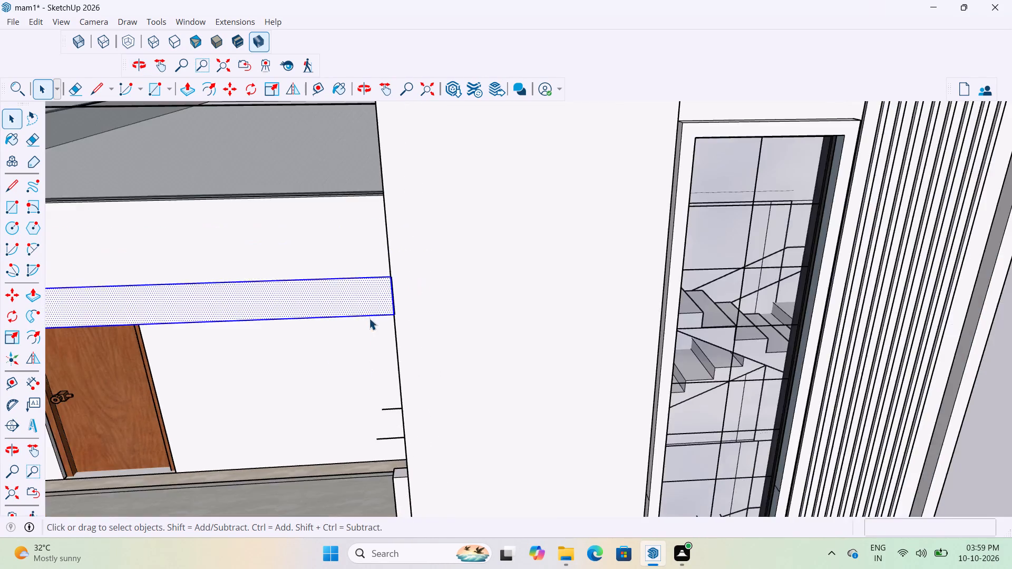
scroll(369, 318, "down", 10)
left_click(726, 291)
Delete the short top edge of the narrow strip where the slab band meets the front wall panel.
scroll(264, 346, "up", 18)
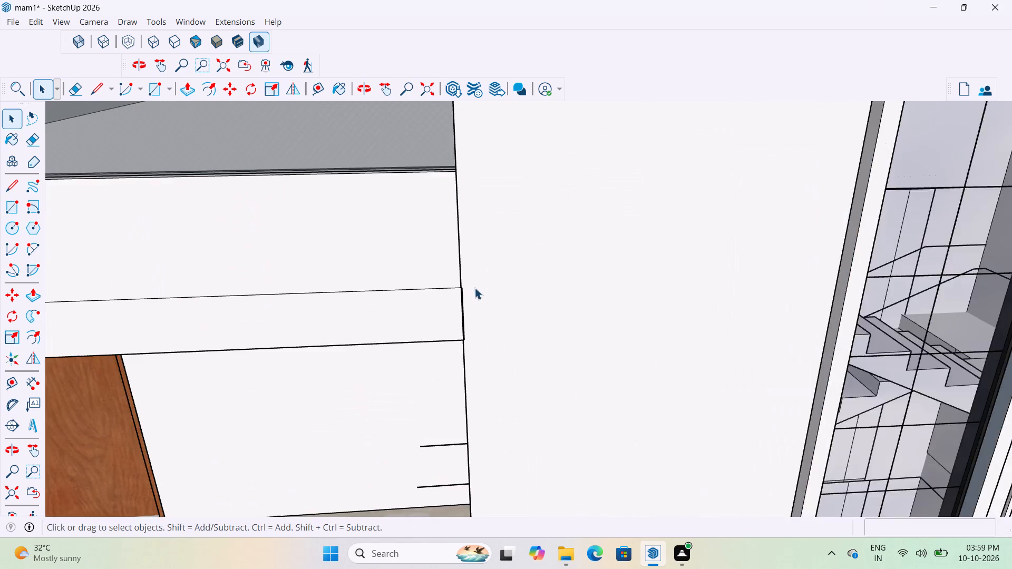
scroll(474, 288, "up", 20)
scroll(474, 288, "up", 2)
middle_click_drag(437, 269, 431, 266)
scroll(436, 271, "up", 4)
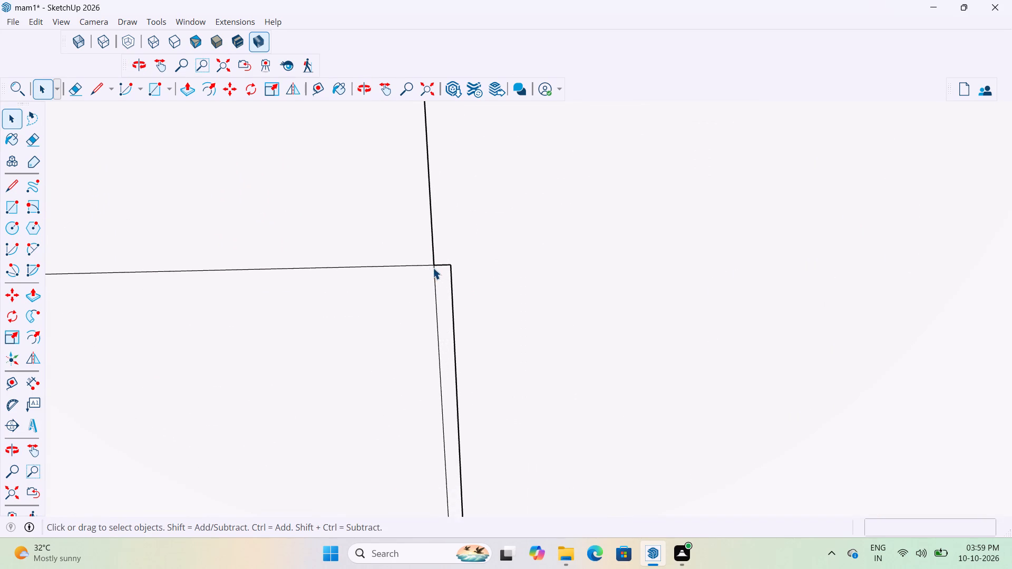
scroll(433, 268, "up", 15)
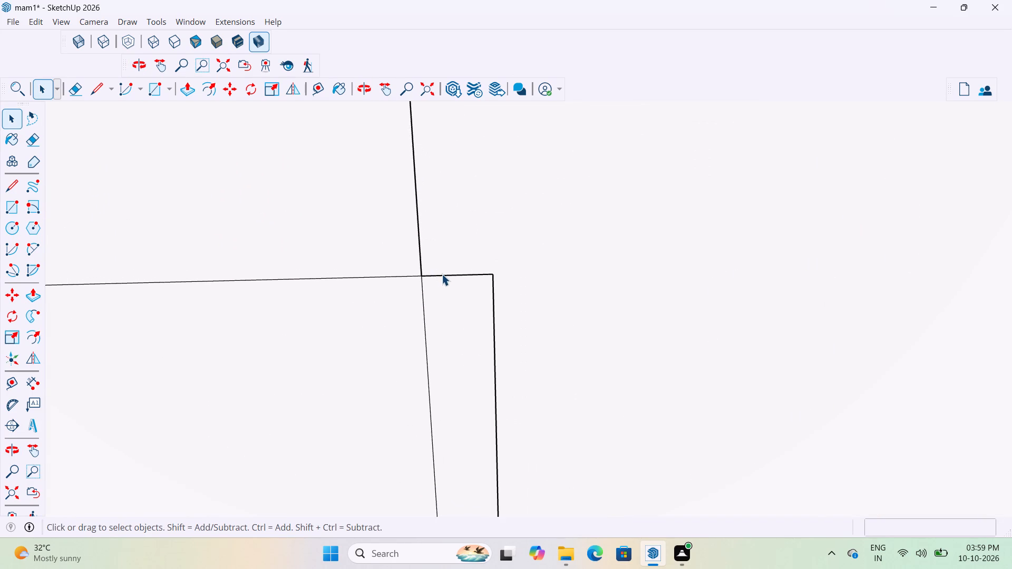
left_click(442, 274)
scroll(442, 274, "up", 10)
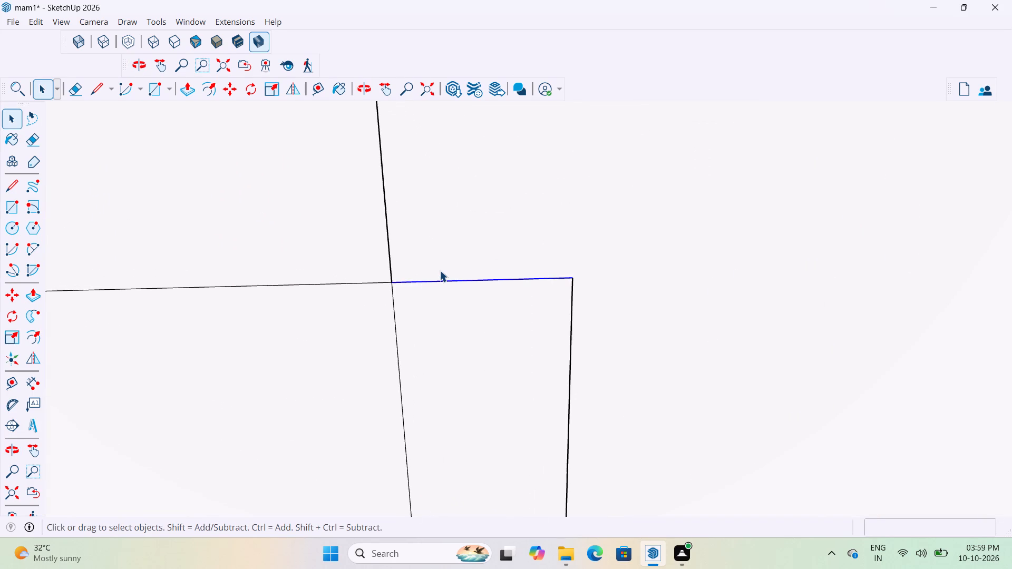
key("Delete")
left_click(440, 270)
scroll(440, 270, "down", 5)
left_click_drag(438, 290, 458, 302)
left_click_drag(453, 286, 468, 238)
Examine the stair tower's front wall panel and its junctions with the roof slab, terrace and balcony from the front.
middle_click_drag(454, 284, 474, 222)
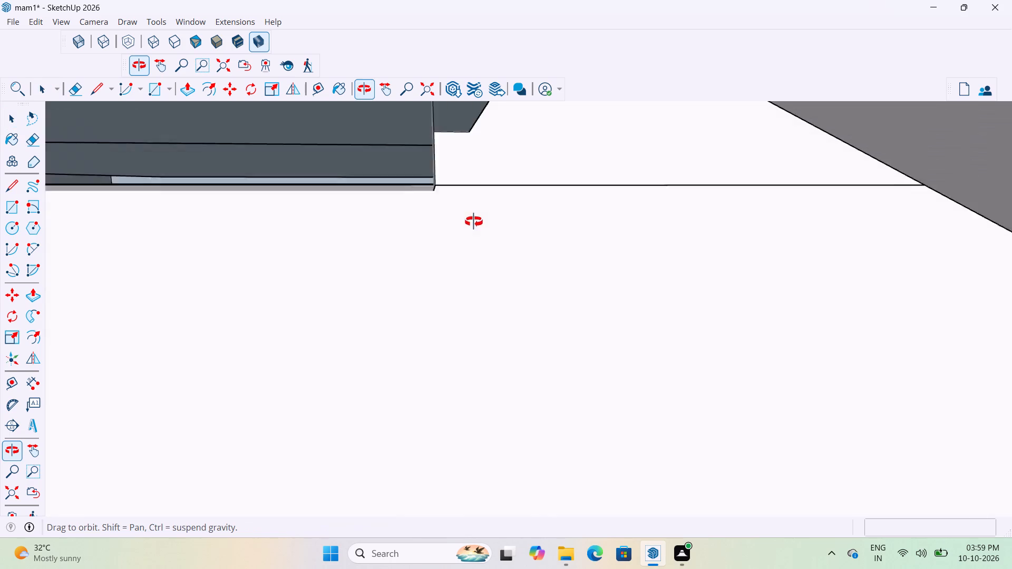
middle_click_drag(474, 222, 489, 248)
scroll(469, 308, "down", 20)
scroll(469, 308, "down", 10)
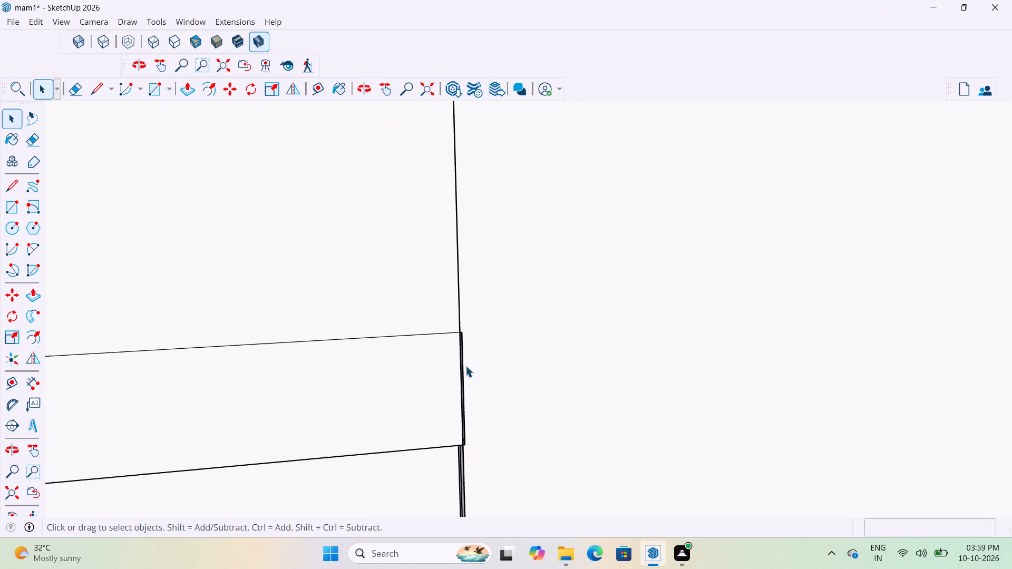
scroll(465, 366, "down", 17)
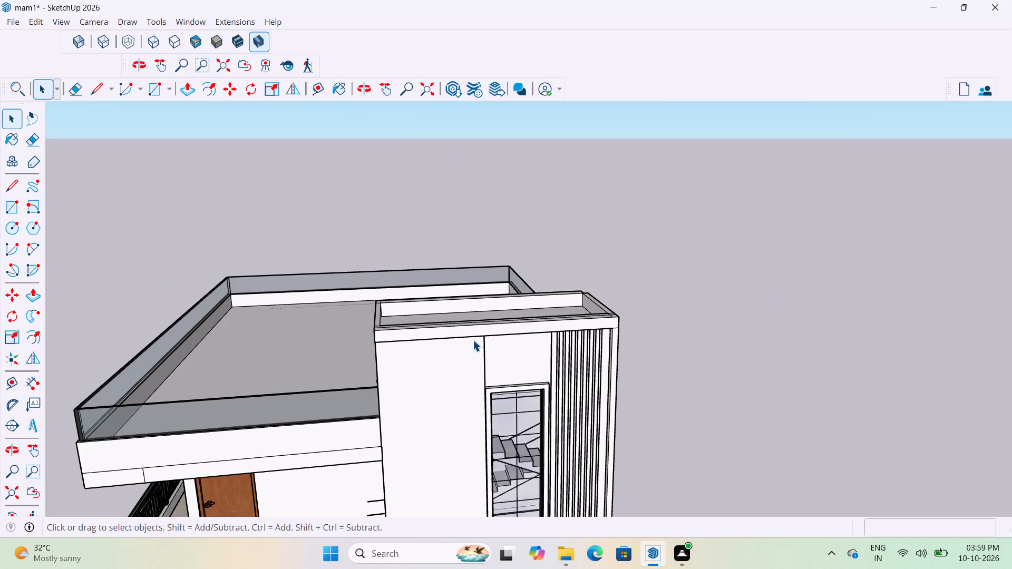
scroll(473, 340, "down", 3)
scroll(424, 405, "up", 12)
scroll(440, 393, "down", 12)
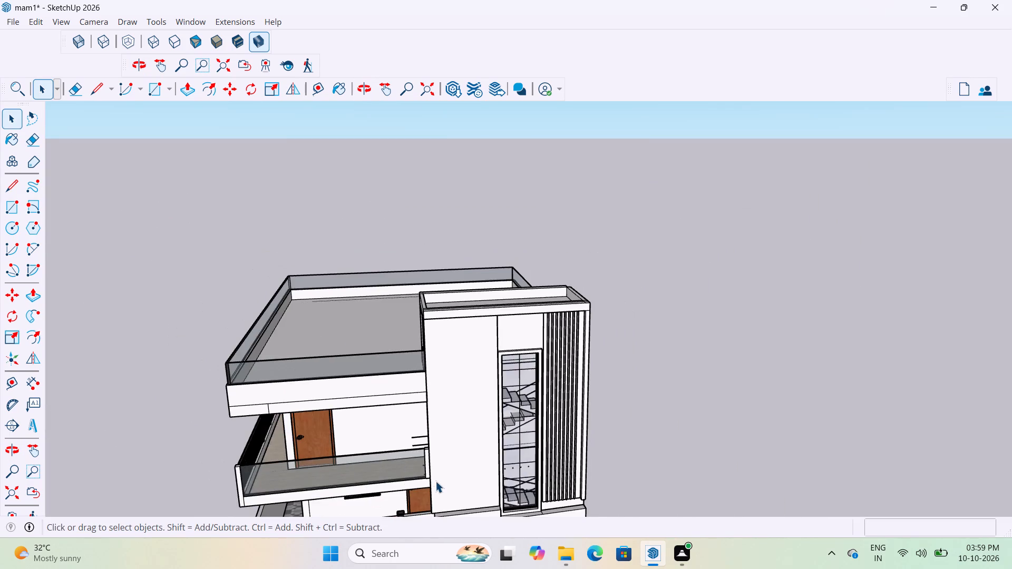
middle_click_drag(433, 455, 439, 413)
scroll(445, 314, "up", 12)
scroll(411, 267, "down", 12)
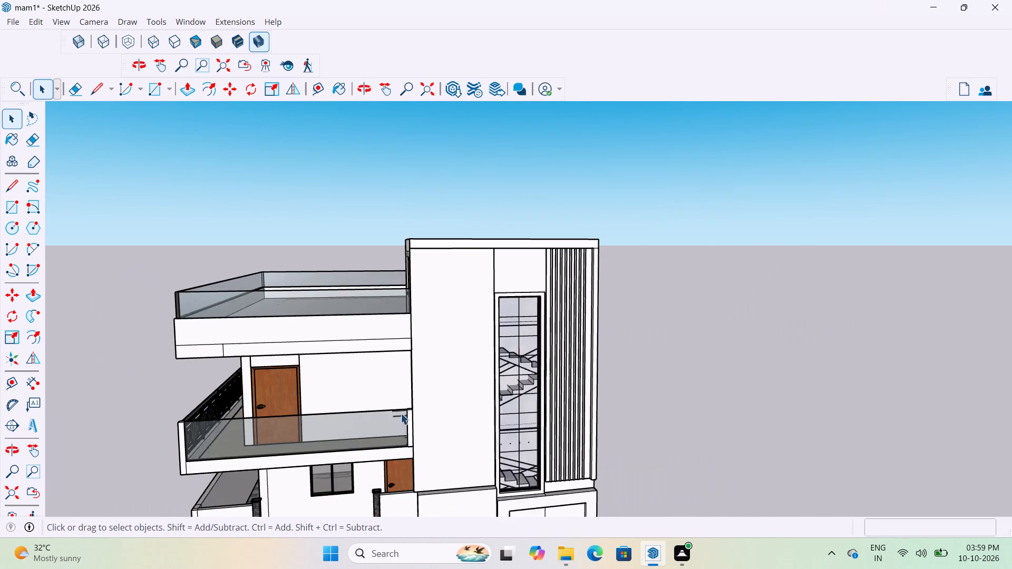
scroll(403, 428, "up", 16)
scroll(431, 396, "down", 12)
scroll(390, 247, "up", 3)
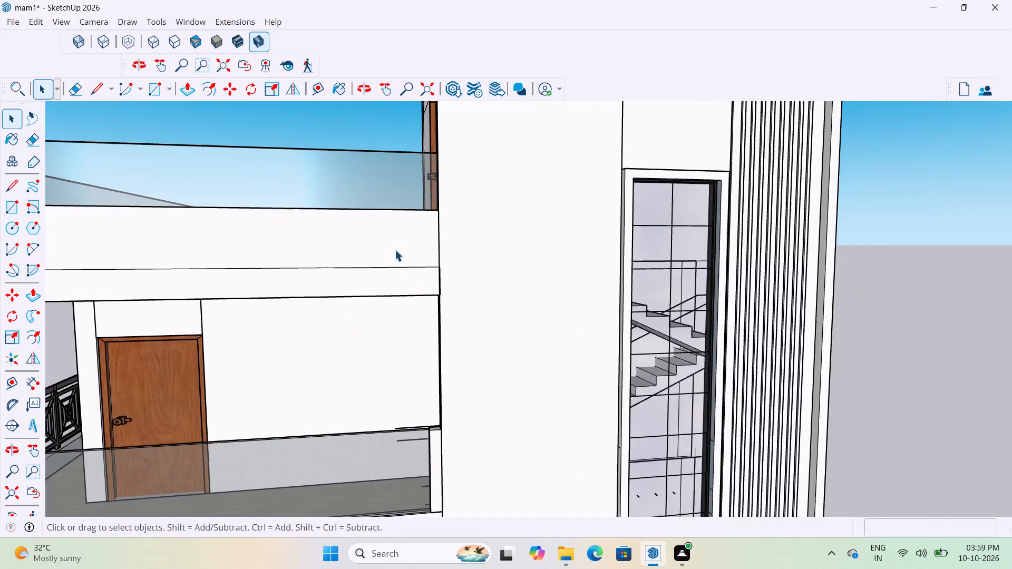
Examine the narrow strip's opening at the slab's end beside the front wall panel at close range.
scroll(395, 250, "up", 20)
scroll(395, 250, "up", 13)
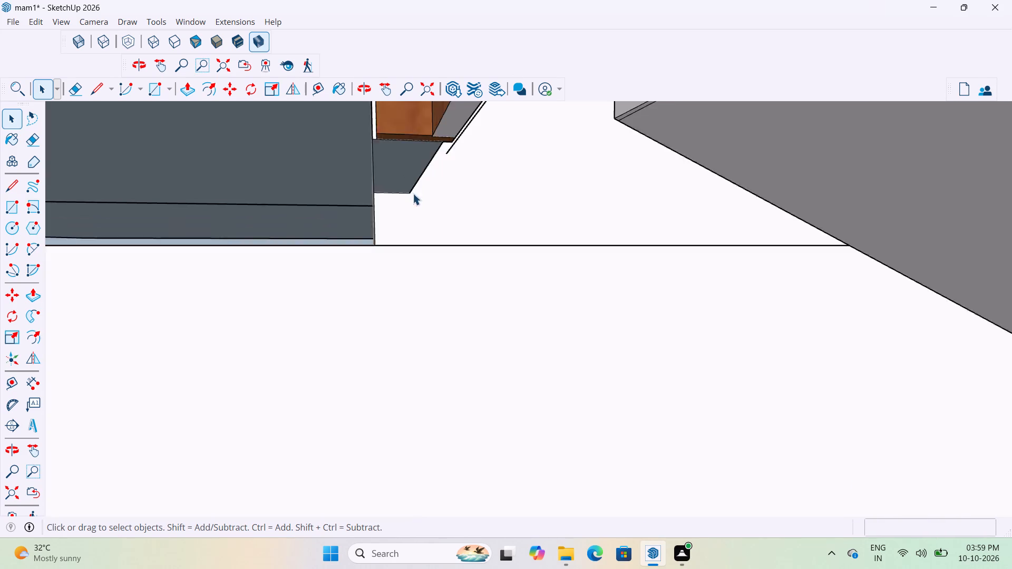
scroll(413, 193, "down", 7)
middle_click_drag(406, 234, 418, 254)
scroll(414, 245, "up", 8)
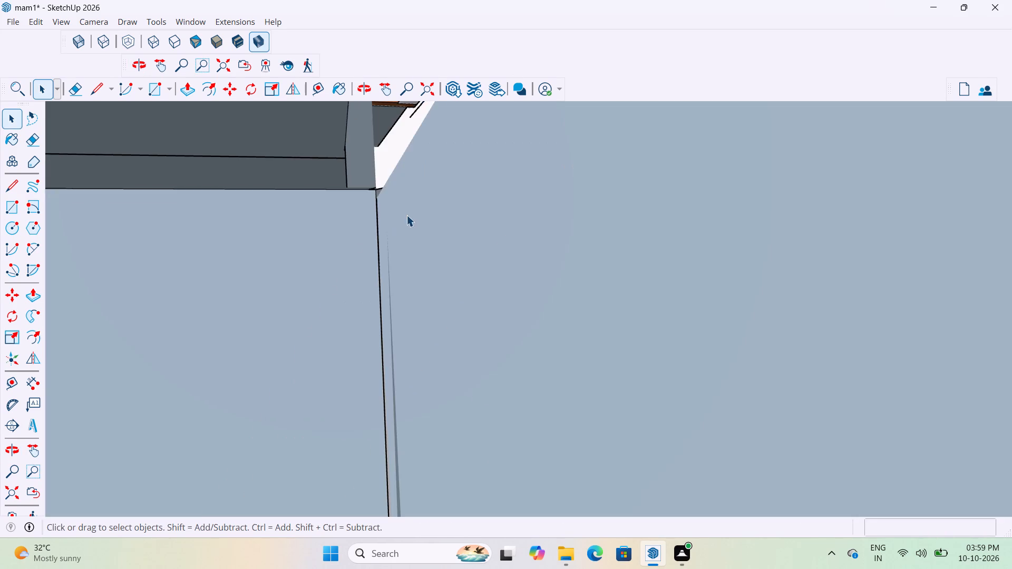
scroll(388, 237, "down", 5)
middle_click_drag(378, 259, 362, 282)
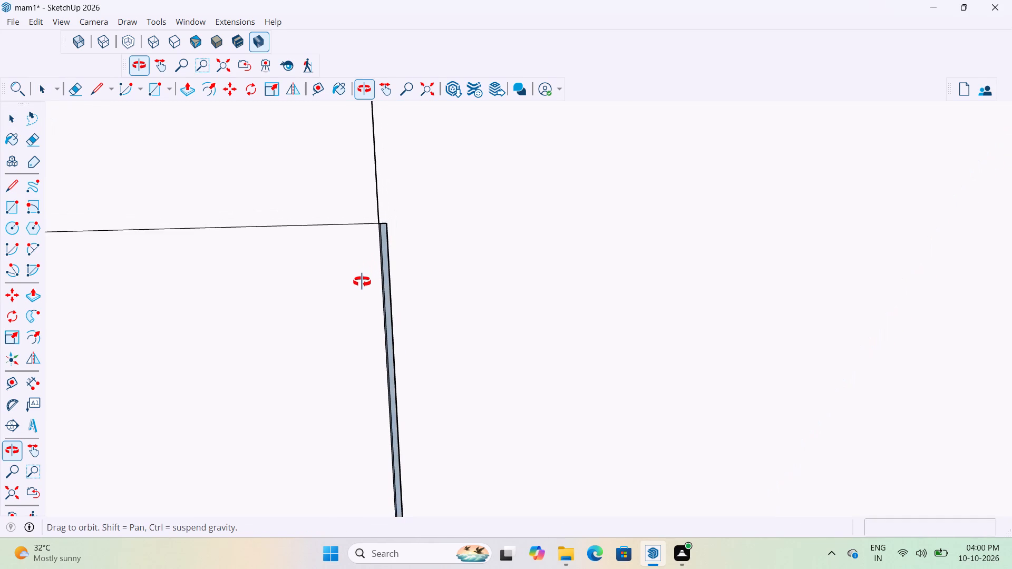
middle_click_drag(362, 282, 365, 287)
scroll(389, 262, "up", 4)
scroll(387, 264, "down", 5)
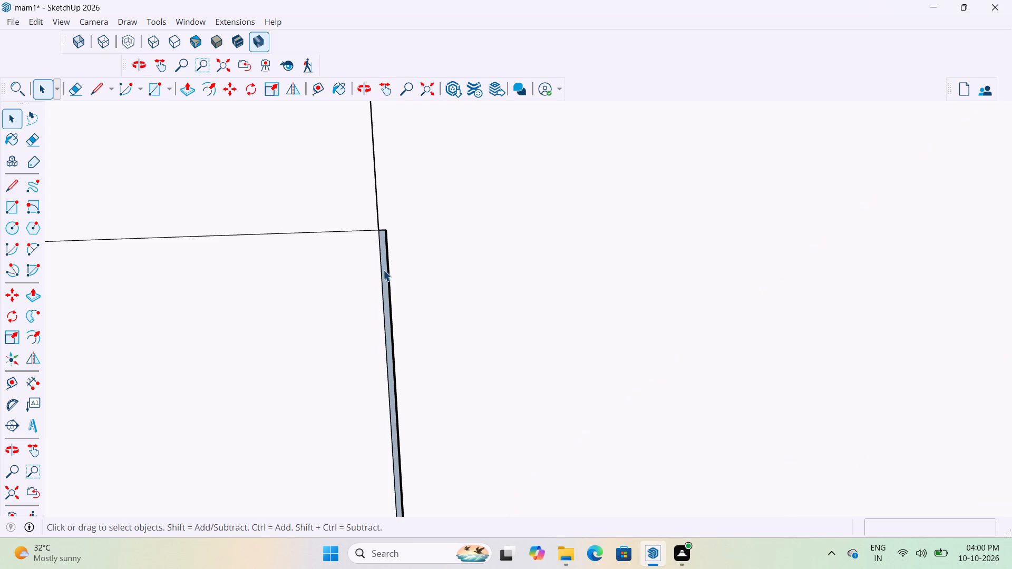
scroll(383, 268, "up", 3)
scroll(383, 266, "down", 5)
middle_click_drag(381, 267, 382, 236)
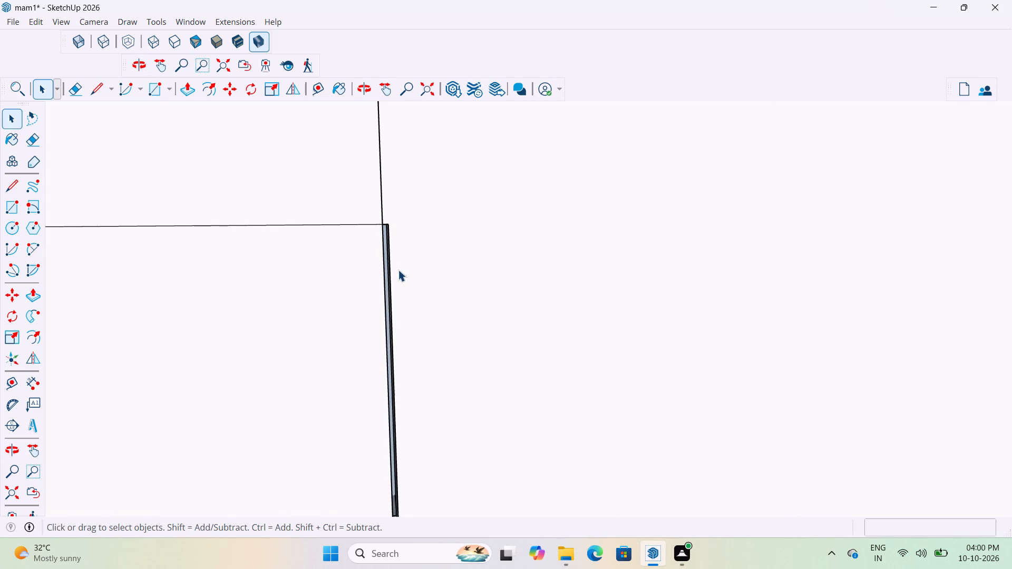
scroll(398, 270, "up", 4)
scroll(385, 244, "down", 2)
scroll(385, 246, "up", 1)
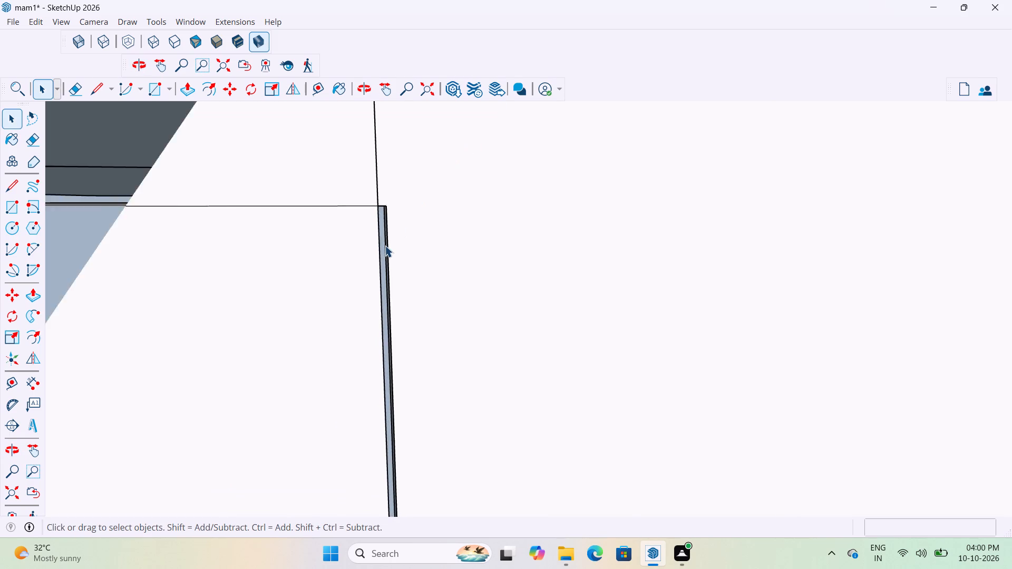
scroll(385, 246, "up", 10)
scroll(385, 244, "down", 17)
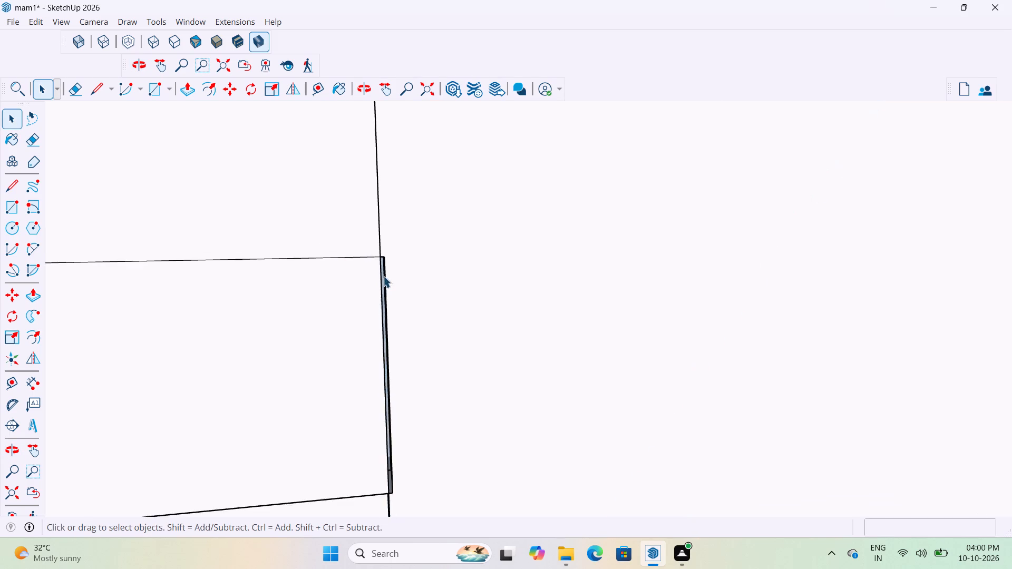
scroll(383, 276, "up", 9)
middle_click_drag(378, 277, 358, 315)
scroll(365, 275, "up", 5)
scroll(365, 264, "down", 5)
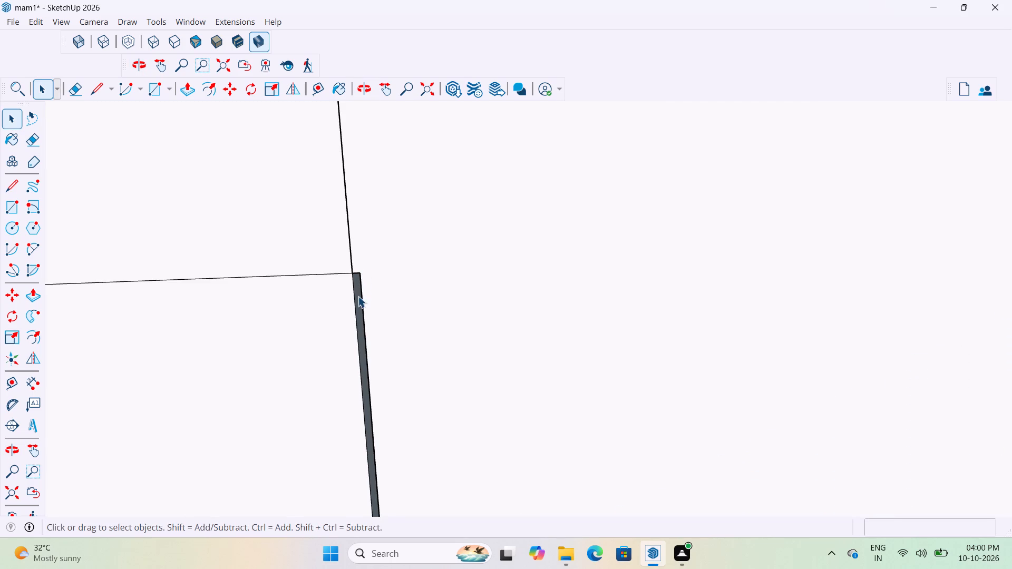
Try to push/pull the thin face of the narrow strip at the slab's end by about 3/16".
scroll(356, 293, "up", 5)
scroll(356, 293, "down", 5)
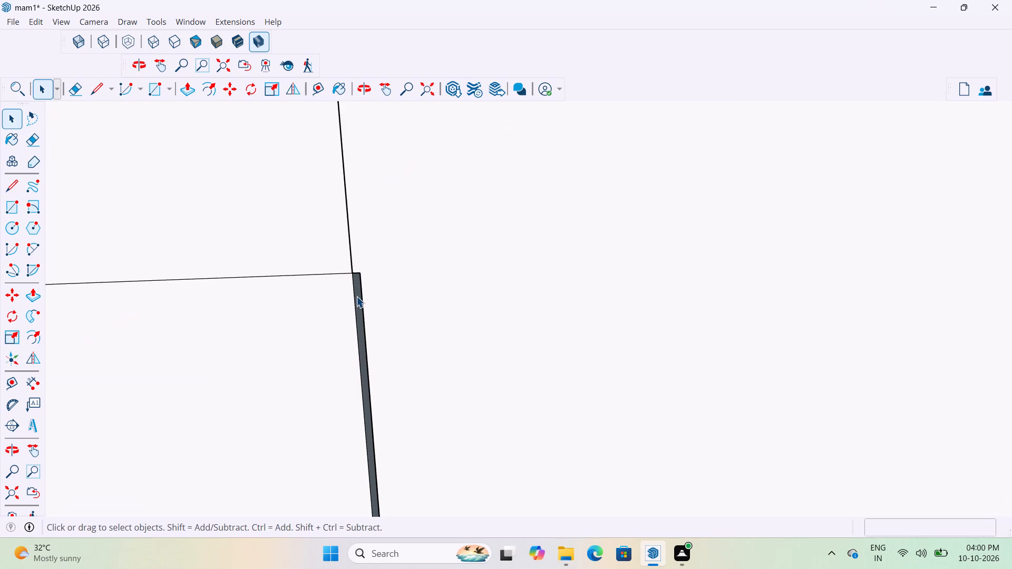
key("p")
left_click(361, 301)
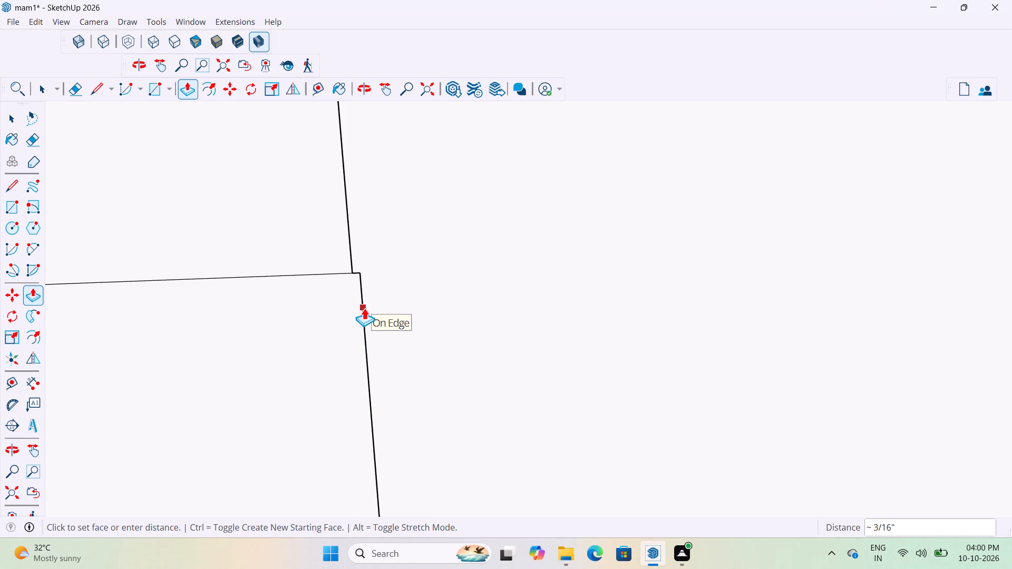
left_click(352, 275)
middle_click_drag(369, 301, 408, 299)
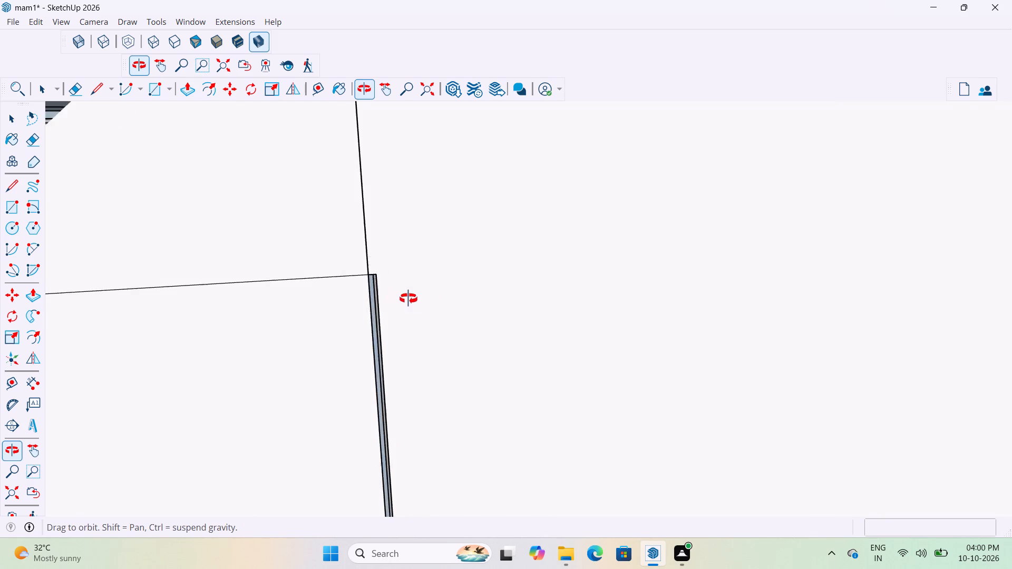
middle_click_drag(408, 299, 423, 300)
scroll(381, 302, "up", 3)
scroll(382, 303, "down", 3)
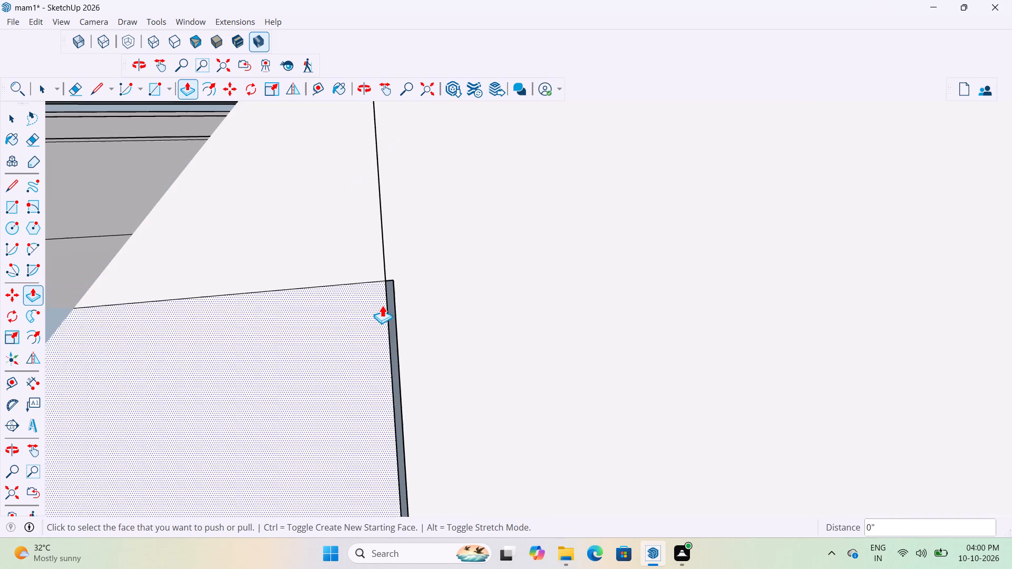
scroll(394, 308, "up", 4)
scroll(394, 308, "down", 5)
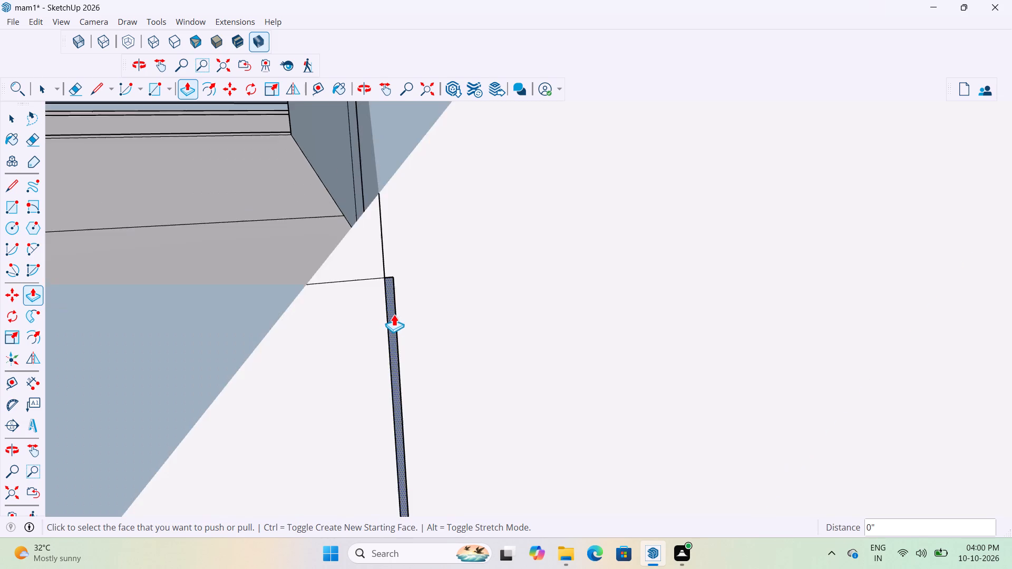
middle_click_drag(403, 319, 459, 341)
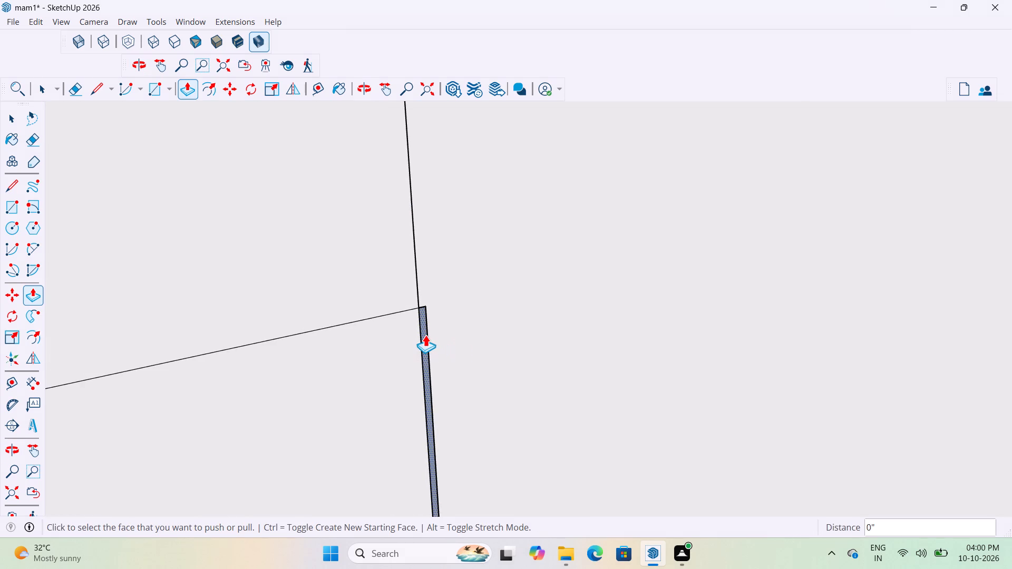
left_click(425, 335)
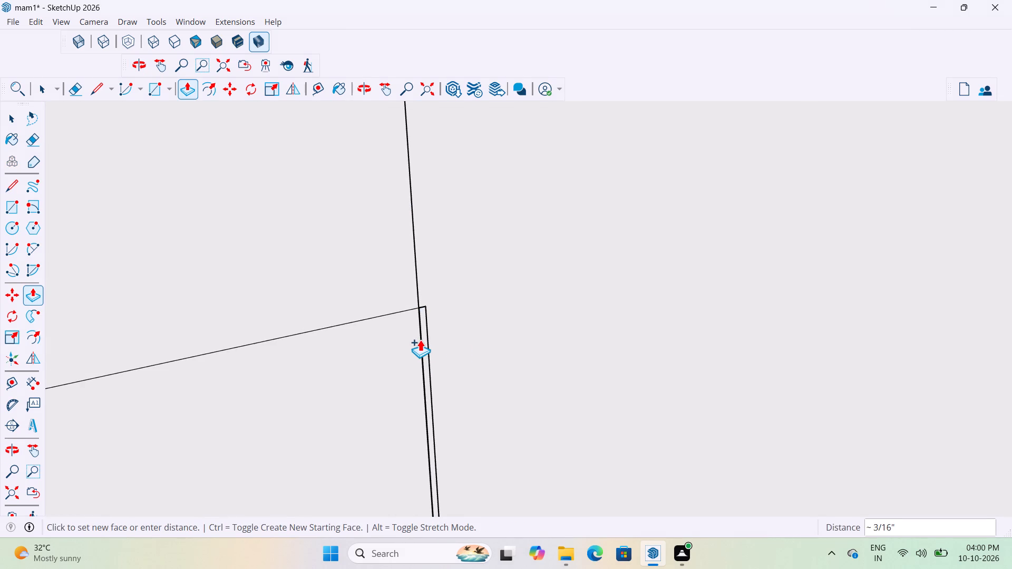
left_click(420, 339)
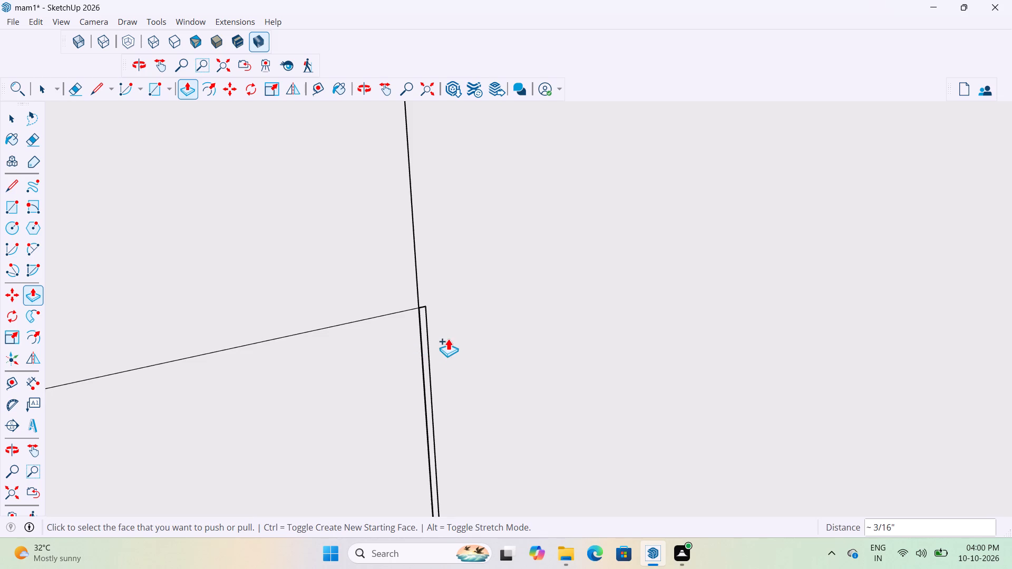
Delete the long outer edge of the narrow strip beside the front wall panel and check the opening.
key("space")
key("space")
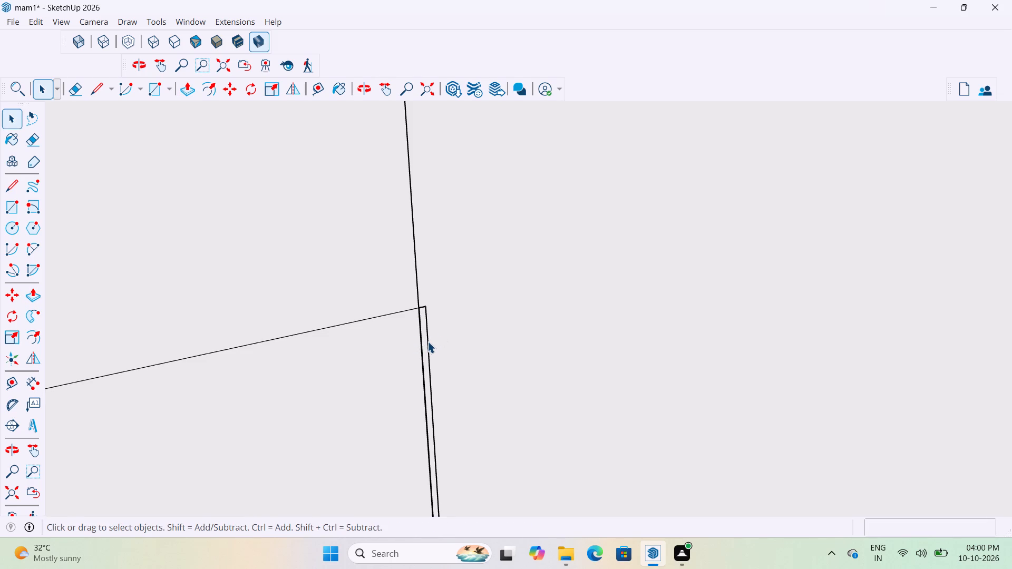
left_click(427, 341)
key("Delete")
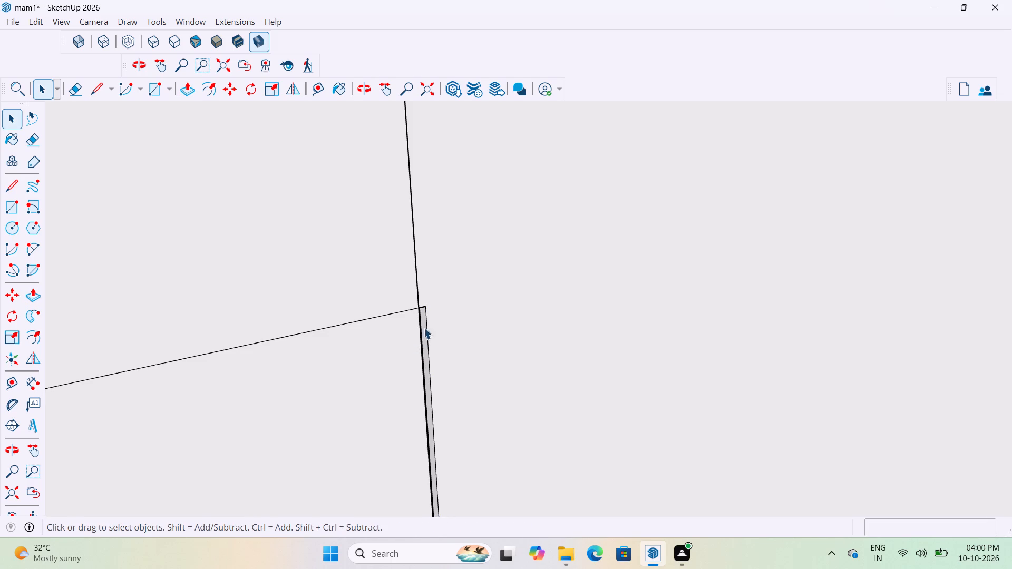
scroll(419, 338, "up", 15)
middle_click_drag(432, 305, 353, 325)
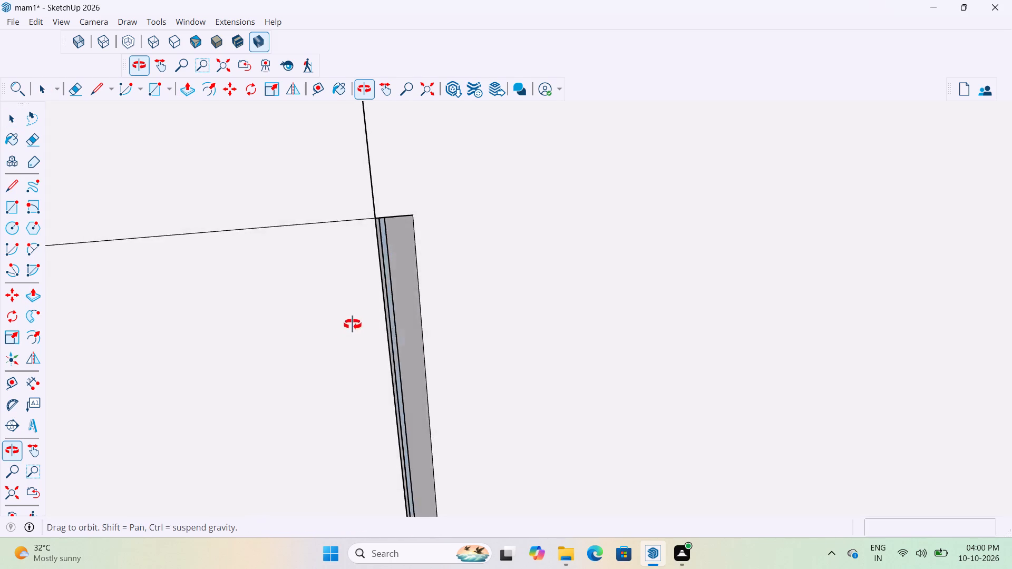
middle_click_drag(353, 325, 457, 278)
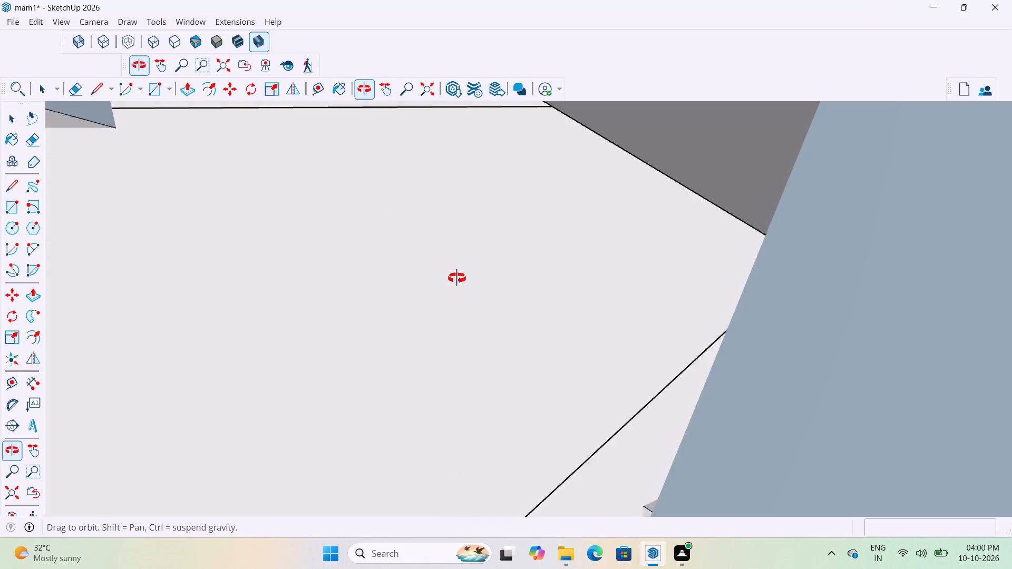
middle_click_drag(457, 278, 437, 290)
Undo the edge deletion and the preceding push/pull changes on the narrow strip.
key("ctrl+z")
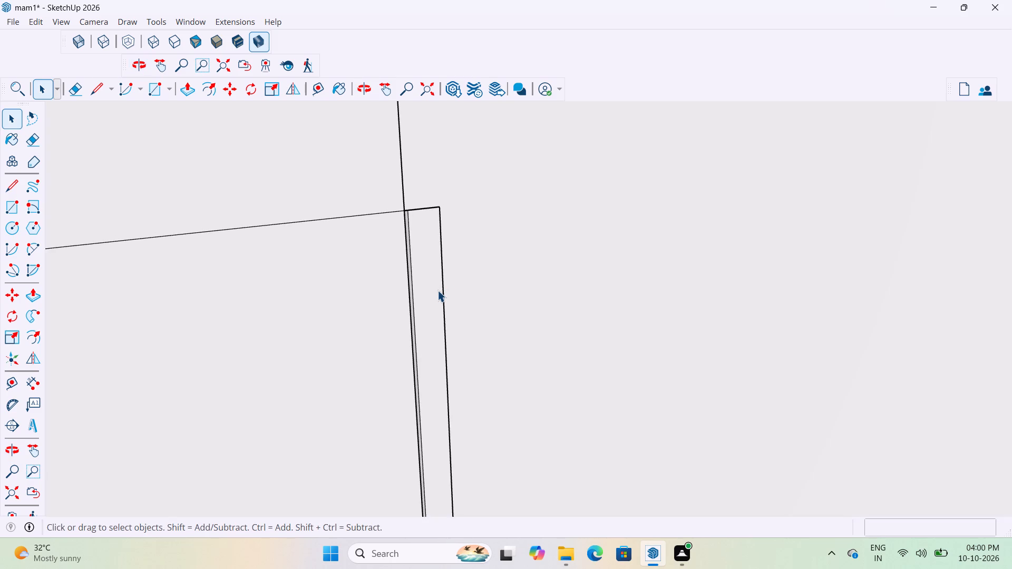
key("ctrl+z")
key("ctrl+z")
Examine the stair tower's front wall panel and its junction with the roof slab band at the narrow strip.
scroll(437, 290, "down", 13)
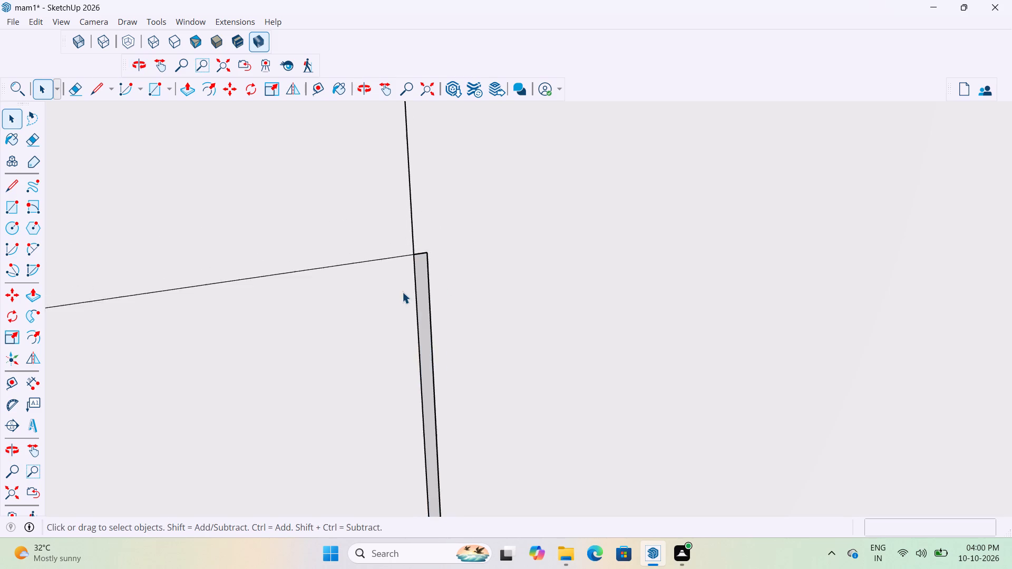
scroll(402, 292, "down", 6)
scroll(420, 272, "down", 20)
scroll(420, 272, "down", 17)
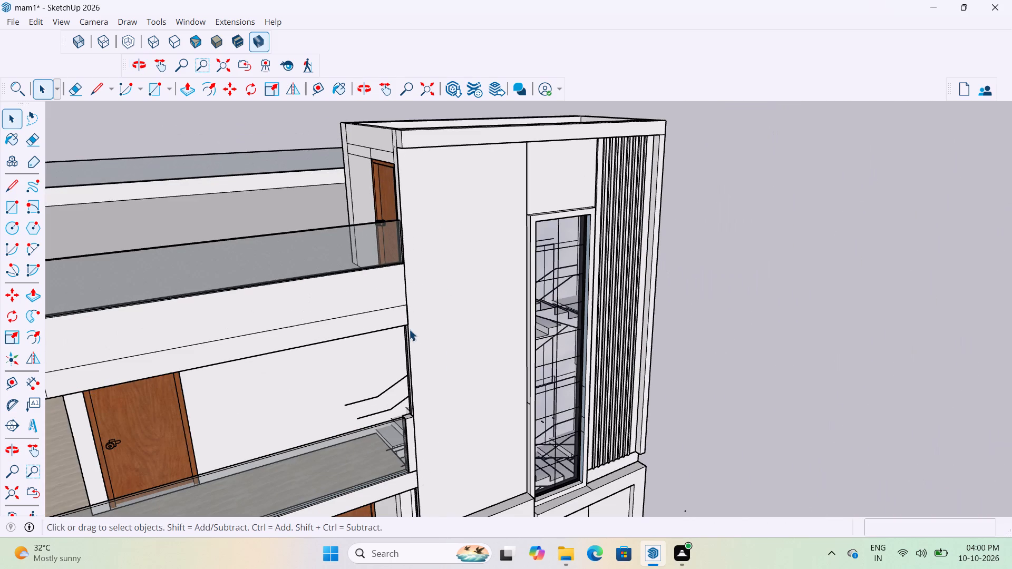
scroll(409, 329, "down", 13)
left_click(737, 288)
scroll(515, 240, "up", 2)
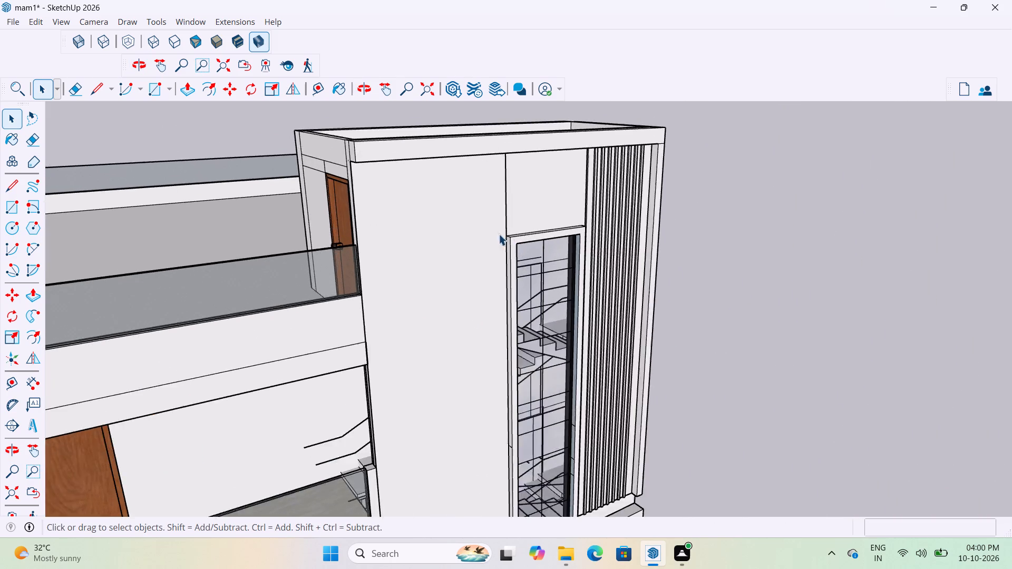
scroll(499, 234, "up", 2)
middle_click_drag(418, 207, 376, 203)
double_click(369, 209)
left_click(369, 209)
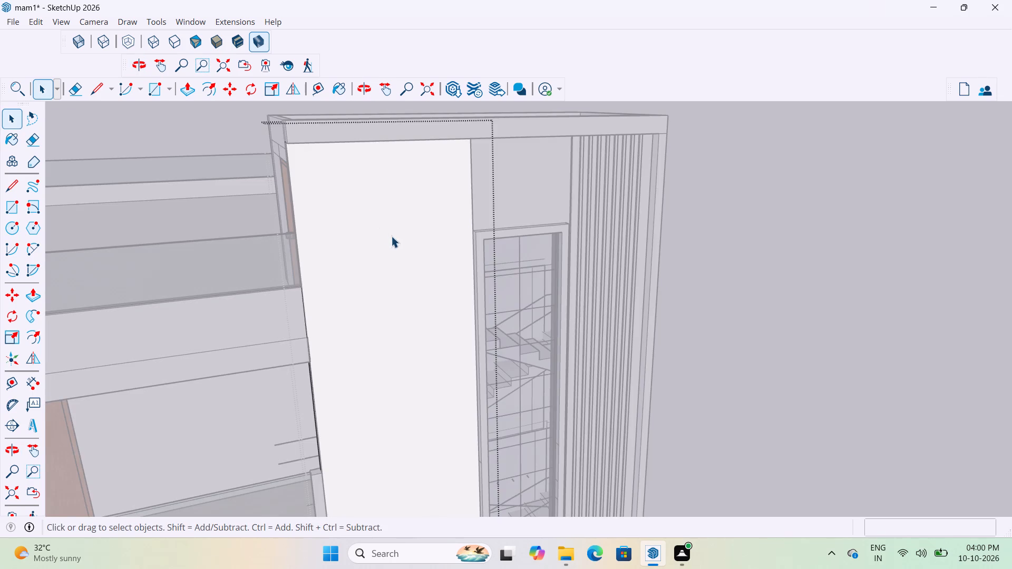
scroll(394, 259, "down", 4)
middle_click_drag(396, 312, 355, 287)
scroll(282, 190, "up", 9)
scroll(283, 202, "down", 2)
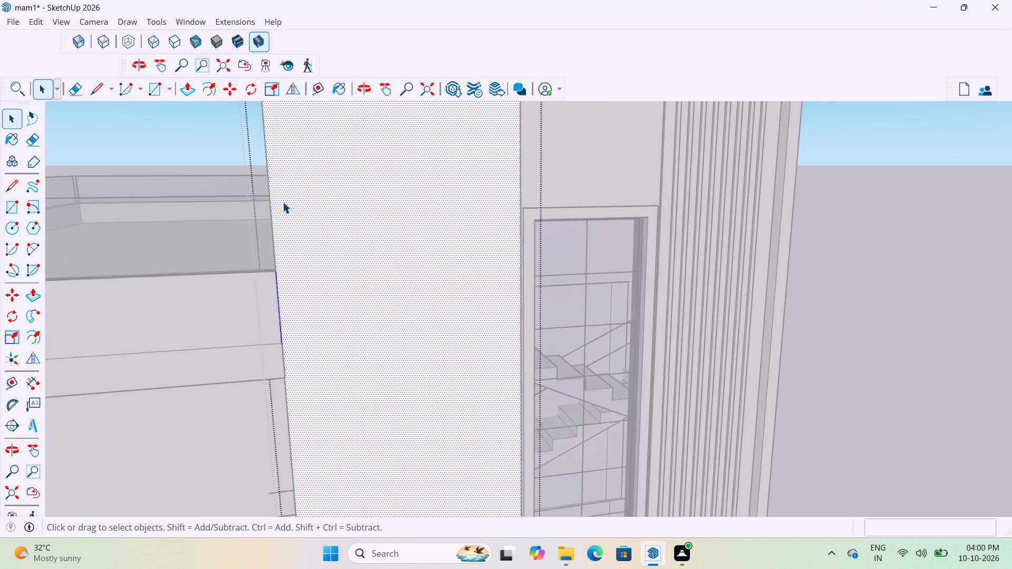
scroll(283, 202, "down", 3)
left_click(766, 299)
scroll(275, 284, "up", 9)
scroll(325, 279, "down", 6)
scroll(312, 367, "up", 6)
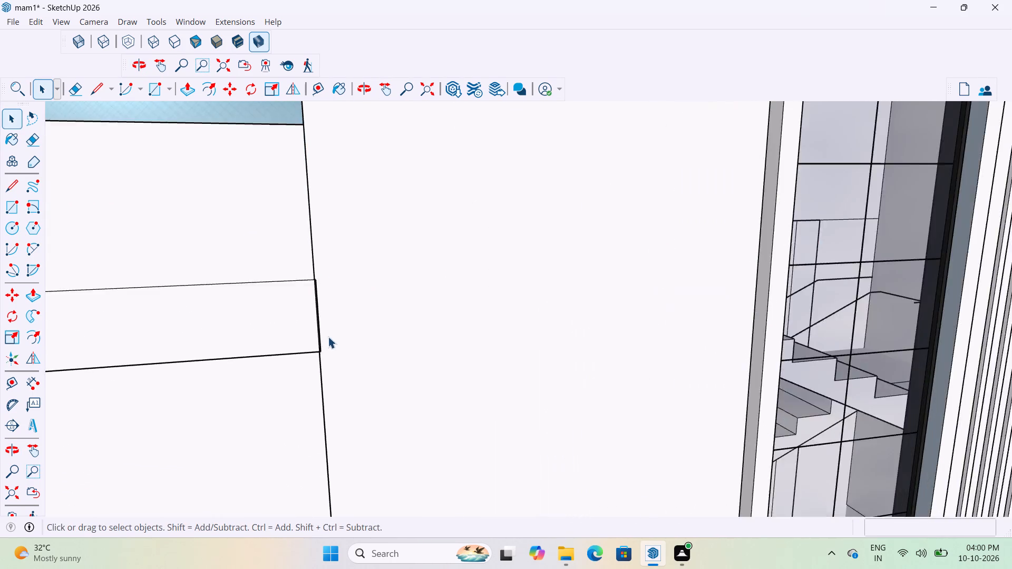
scroll(328, 337, "up", 17)
scroll(305, 223, "up", 4)
scroll(313, 195, "down", 4)
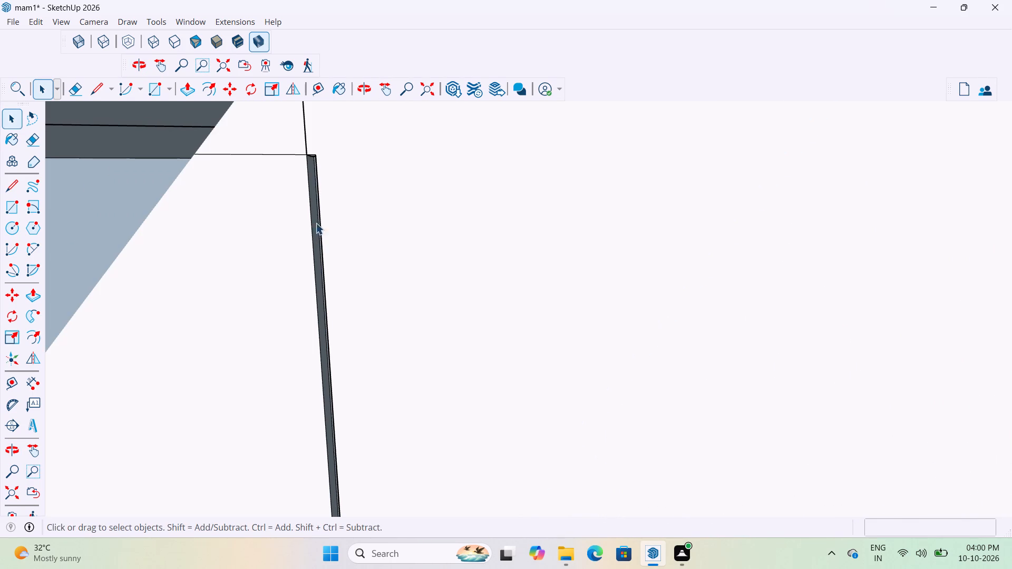
Undo the earlier edits to the narrow strip where the slab band meets the front wall panel.
key("ctrl+z")
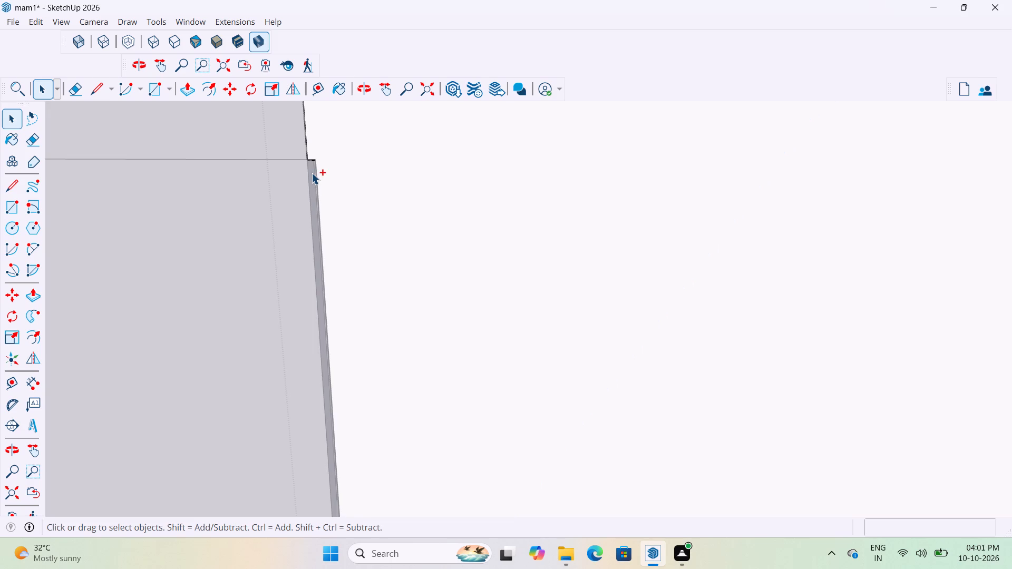
key("ctrl+z")
key("ctrl+z")
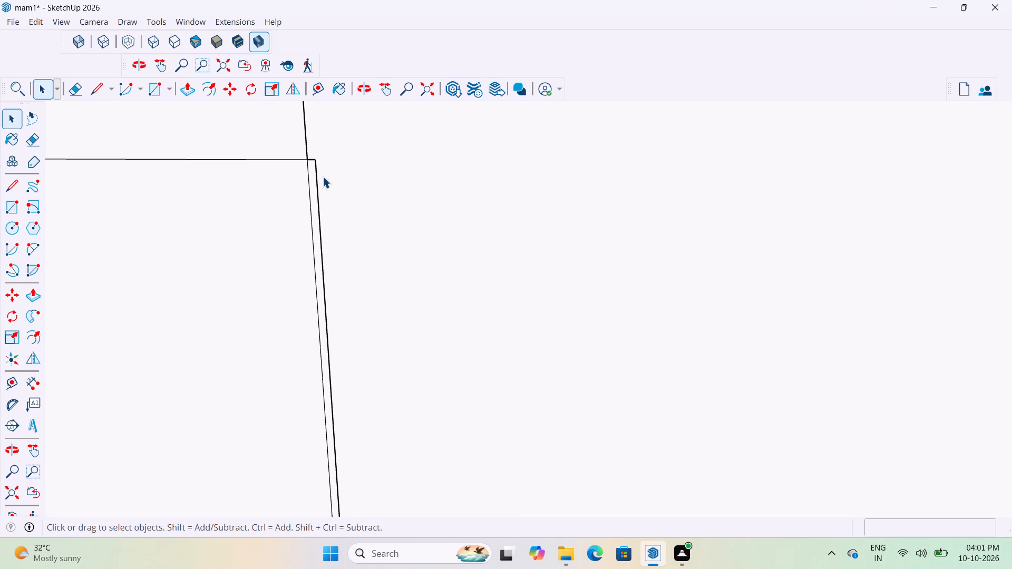
Push/pull the narrow strip's face about 3/16" to the slab's corner, working from behind the slab band.
scroll(343, 211, "down", 1)
scroll(346, 261, "up", 4)
scroll(307, 211, "down", 6)
scroll(303, 175, "up", 6)
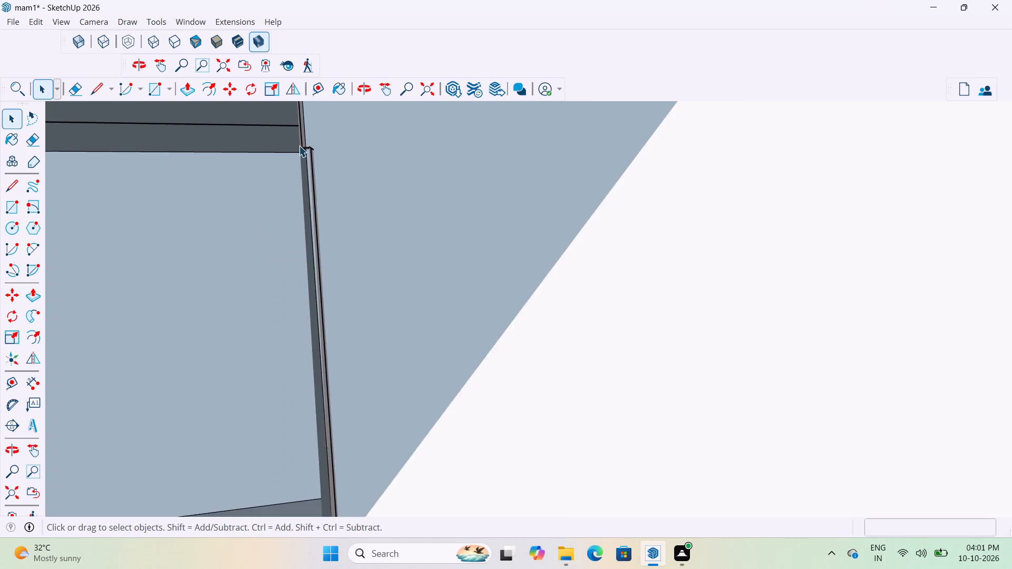
scroll(299, 145, "up", 3)
scroll(297, 192, "down", 12)
scroll(343, 277, "down", 13)
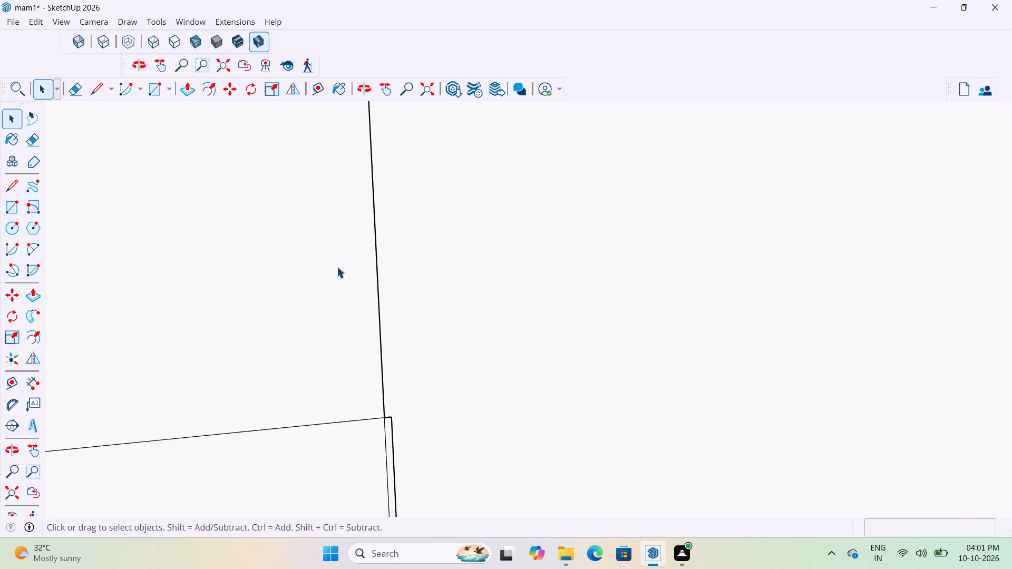
scroll(337, 267, "down", 12)
middle_click_drag(358, 368, 599, 192)
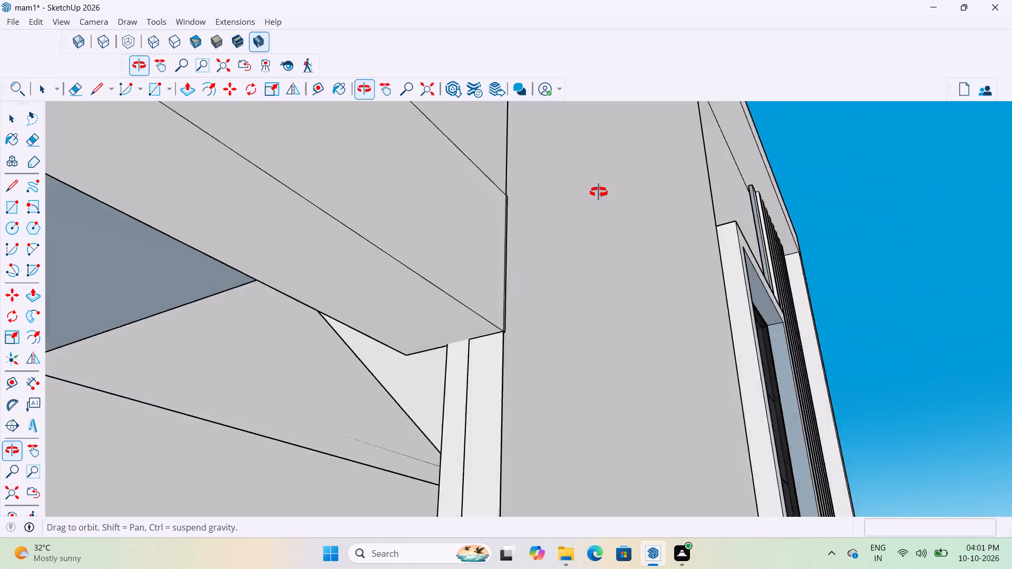
middle_click_drag(599, 192, 1011, 288)
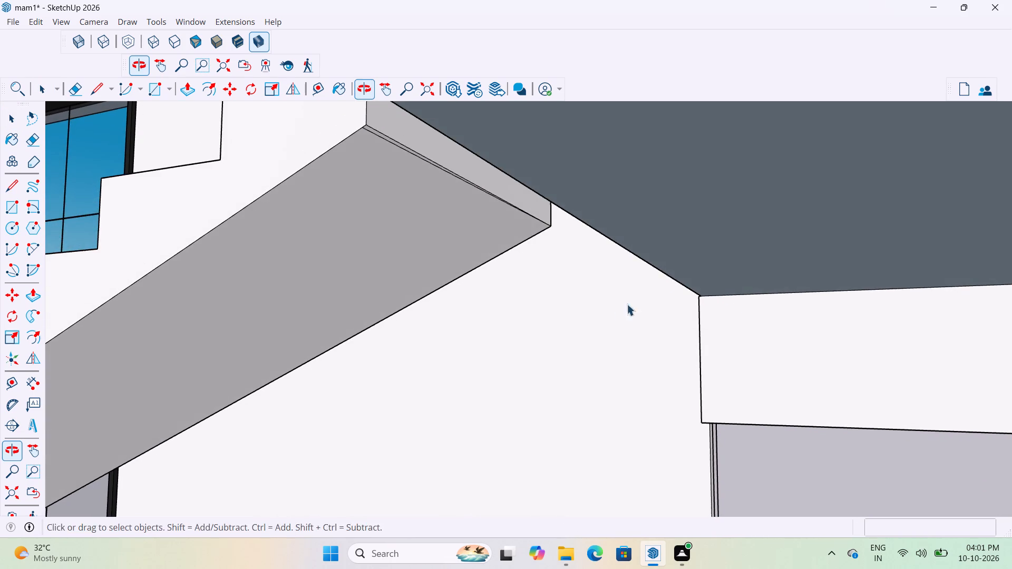
middle_click_drag(661, 295, 704, 285)
middle_click_drag(702, 302, 746, 291)
scroll(663, 318, "up", 12)
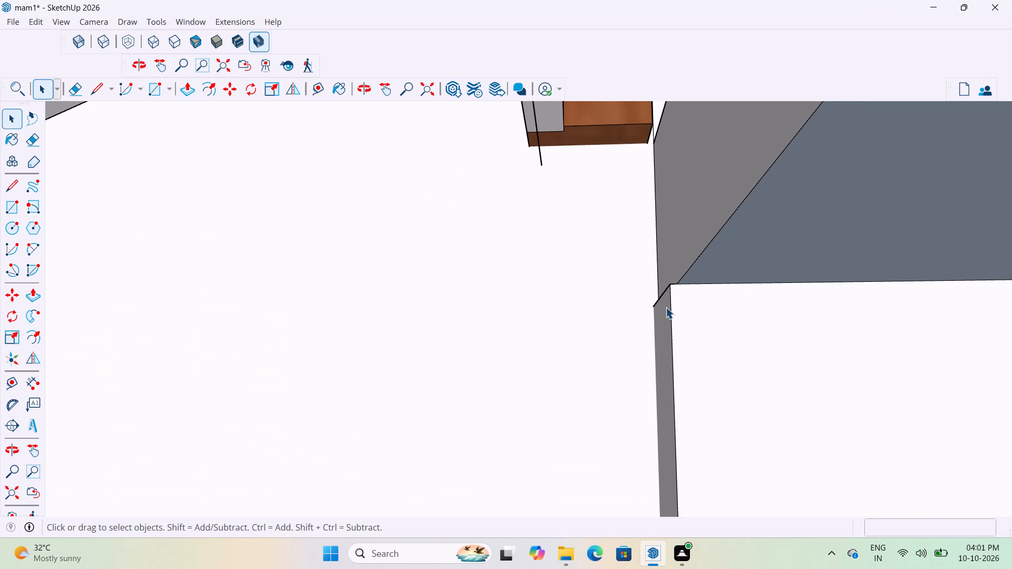
middle_click_drag(667, 308, 679, 352)
left_click(666, 356)
key("p")
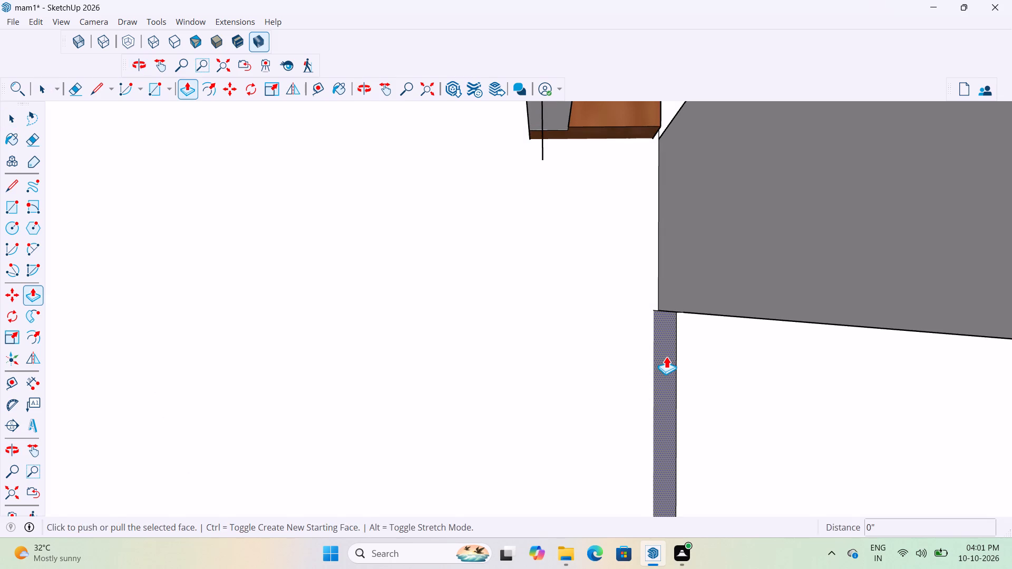
left_click(666, 356)
left_click(682, 310)
scroll(643, 320, "down", 3)
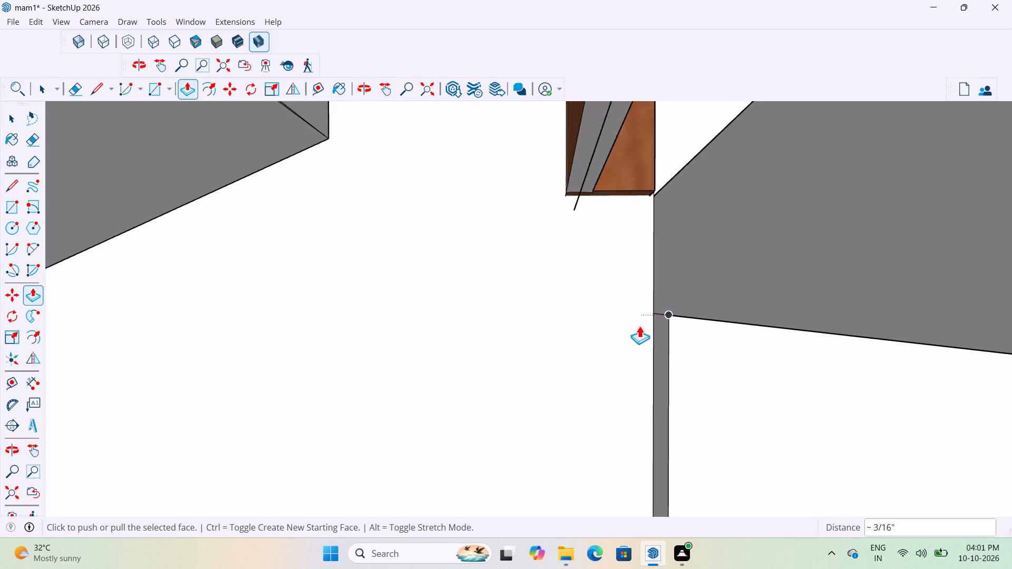
Examine the narrow strip and the slab band's junction with the front wall panel from inside and from the front.
scroll(639, 326, "down", 7)
middle_click_drag(646, 321, 361, 267)
scroll(340, 289, "down", 14)
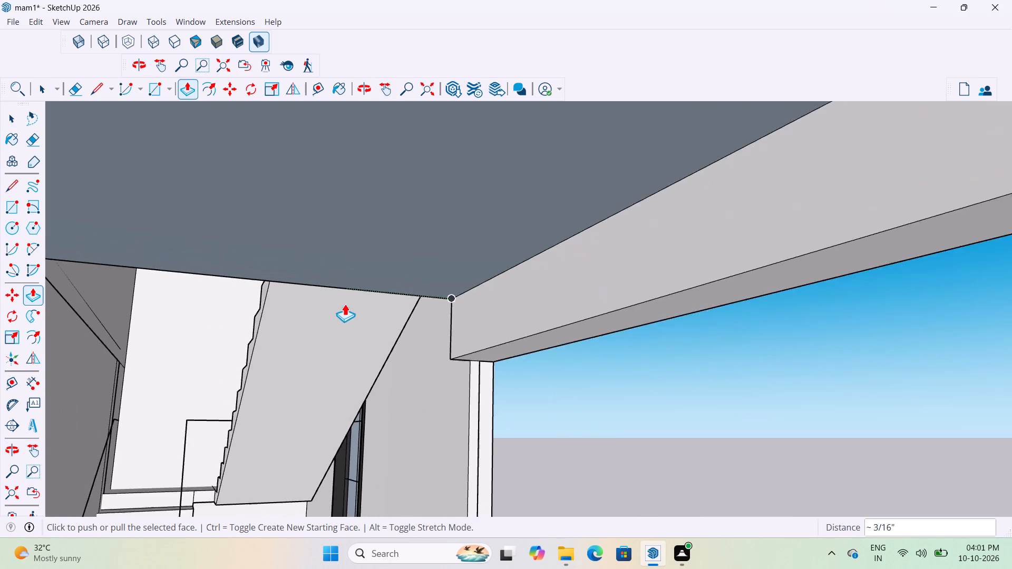
scroll(345, 303, "down", 9)
middle_click_drag(445, 348, 45, 451)
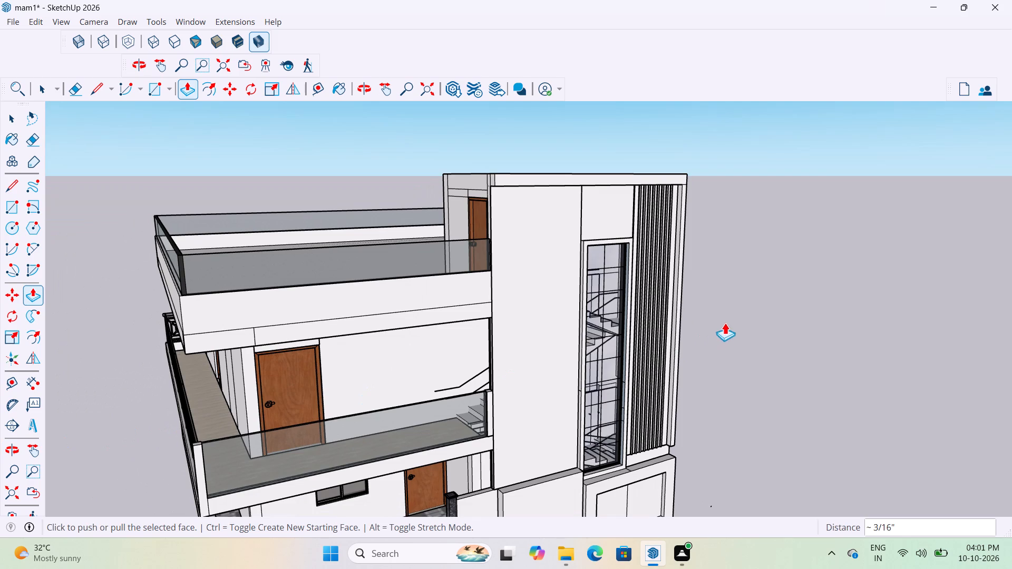
key("space")
left_click(772, 290)
scroll(520, 322, "up", 11)
middle_click_drag(472, 296, 408, 283)
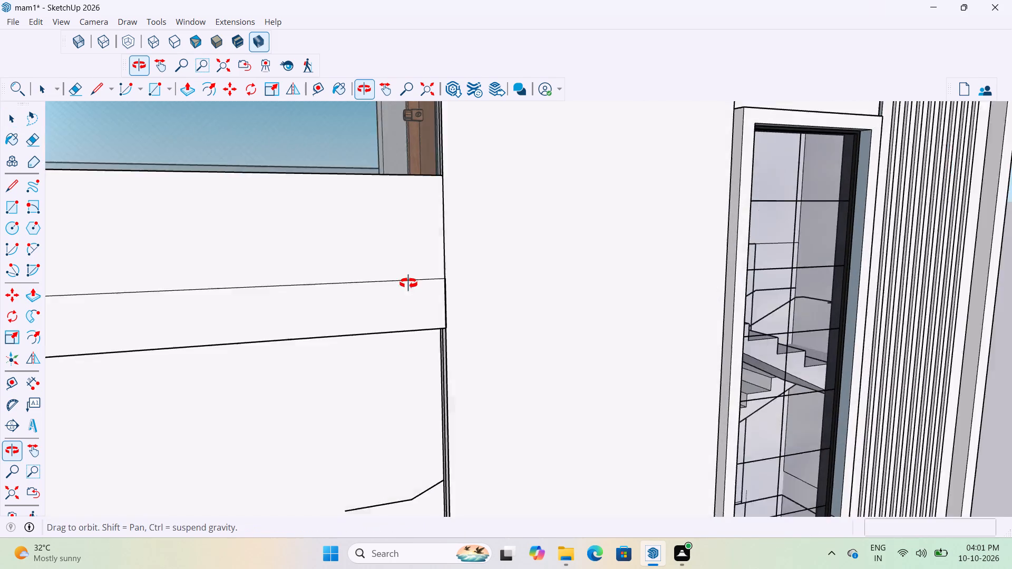
middle_click_drag(408, 283, 372, 283)
scroll(417, 296, "up", 18)
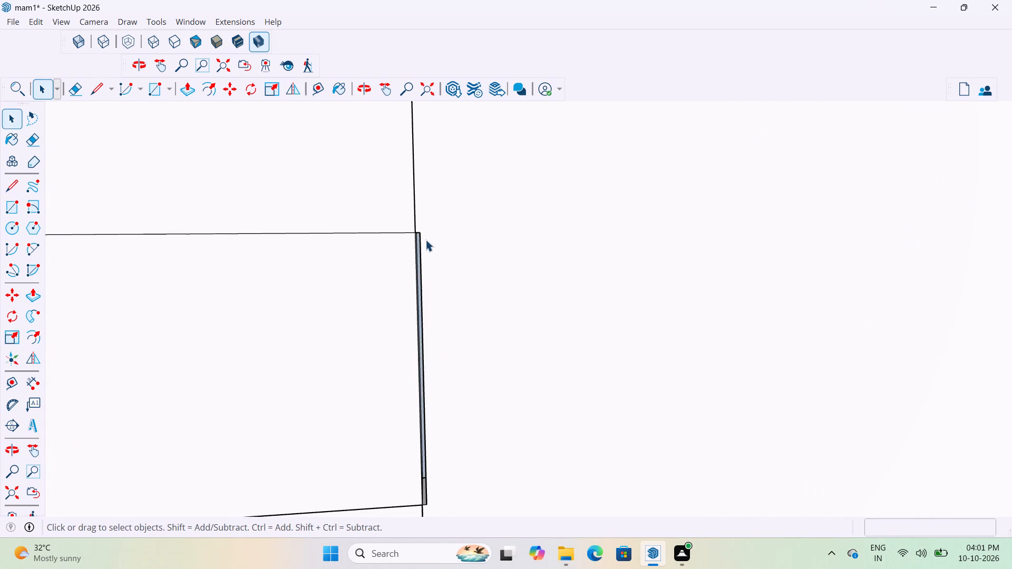
middle_click_drag(410, 225, 385, 229)
scroll(411, 236, "up", 8)
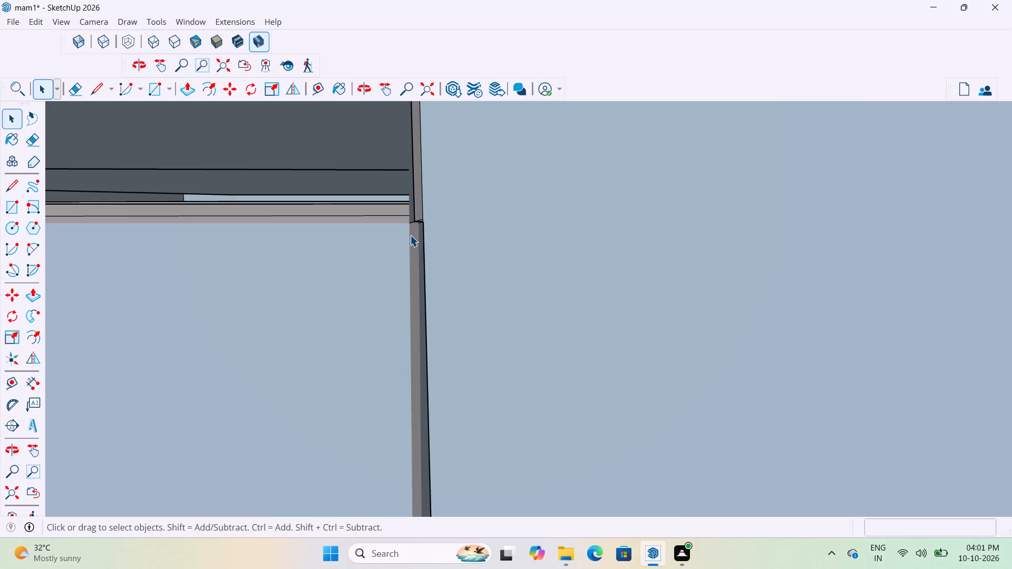
scroll(410, 235, "down", 6)
middle_click_drag(410, 260, 430, 205)
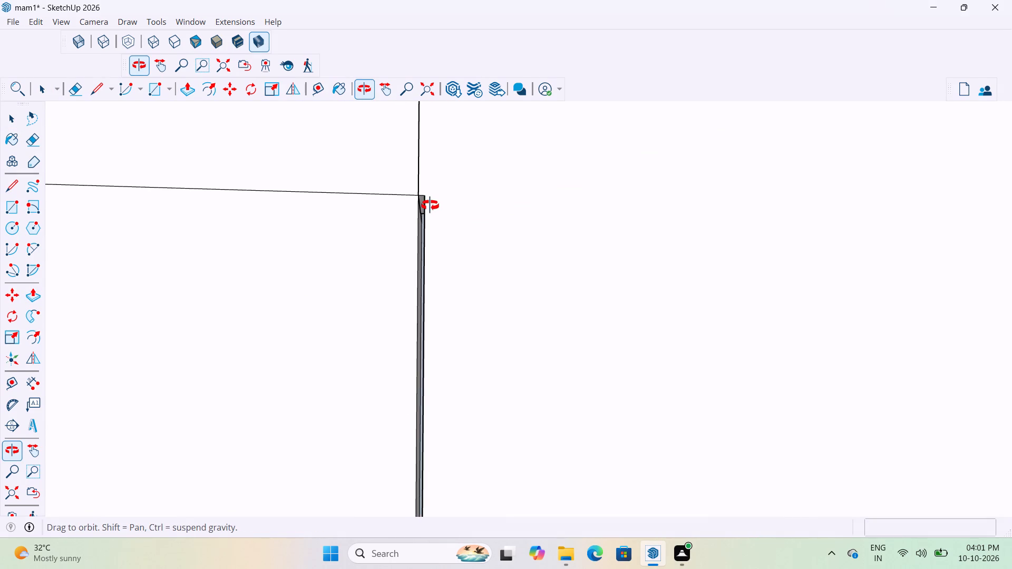
Examine the narrow strip beside the front wall panel at the slab band's upper and lower corners, checking its faces and edges.
middle_click_drag(430, 205, 437, 177)
scroll(435, 180, "up", 4)
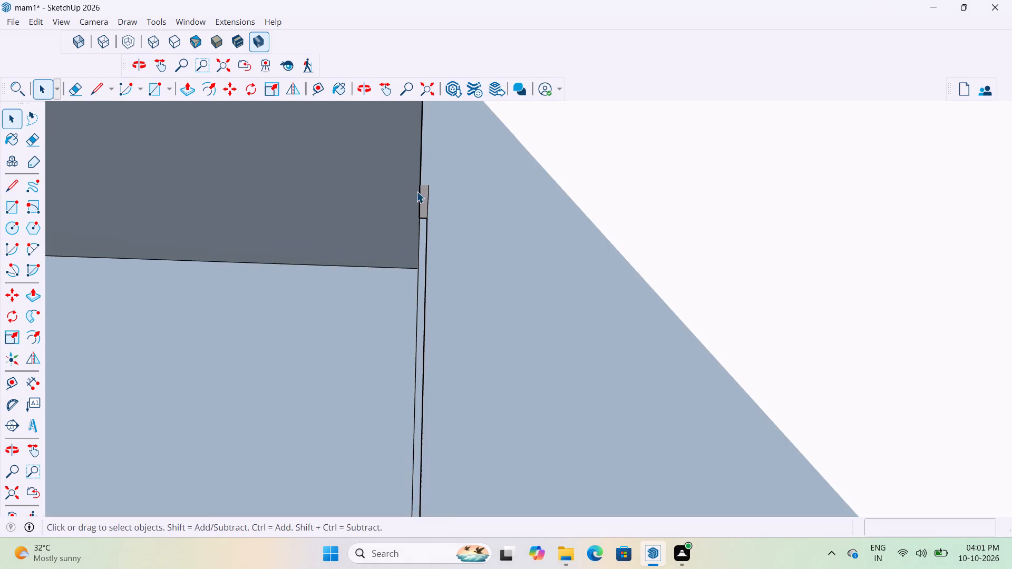
key("p")
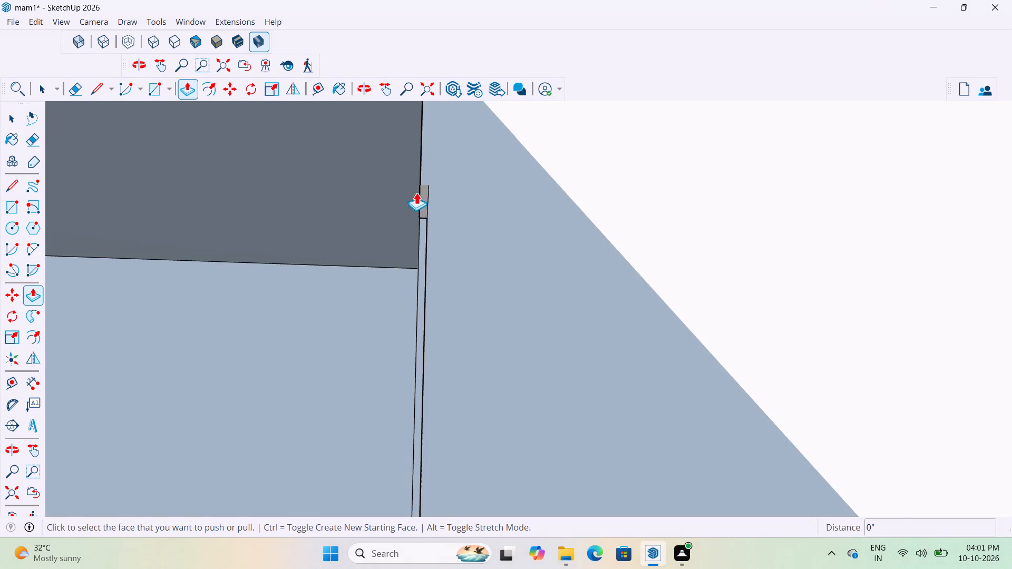
scroll(424, 198, "down", 7)
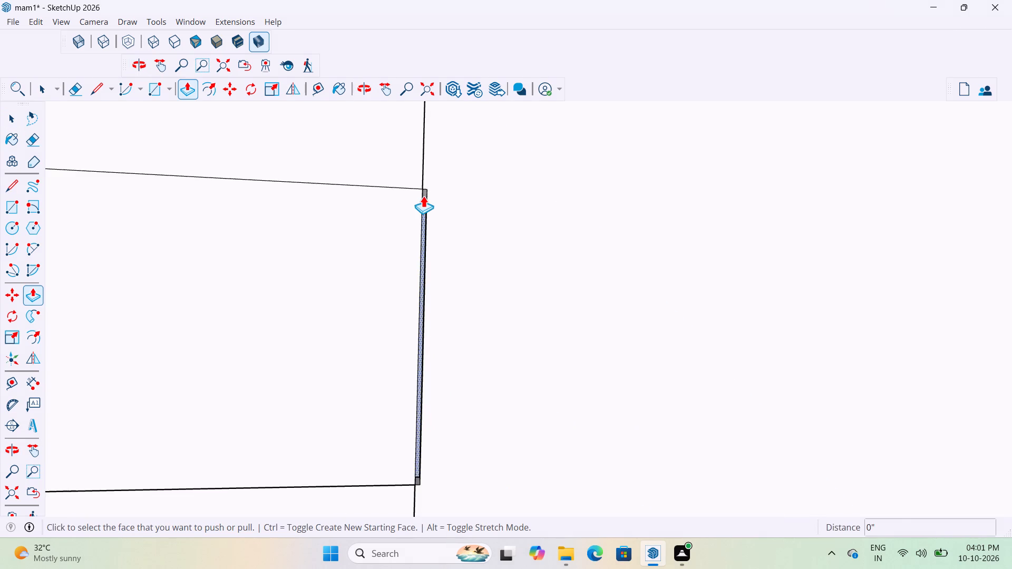
scroll(422, 198, "up", 10)
scroll(442, 219, "down", 9)
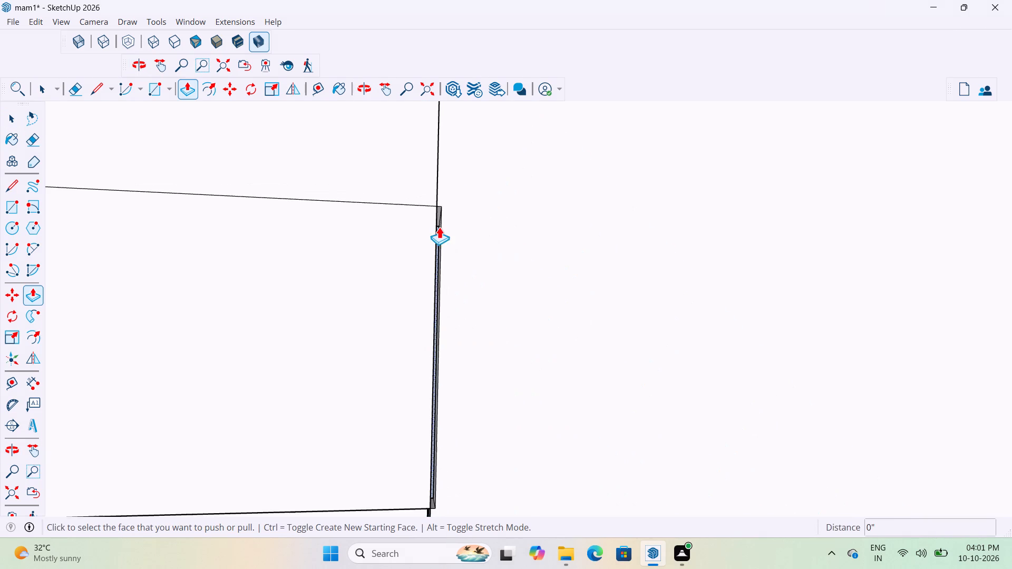
scroll(437, 224, "up", 1)
middle_click_drag(456, 199, 434, 172)
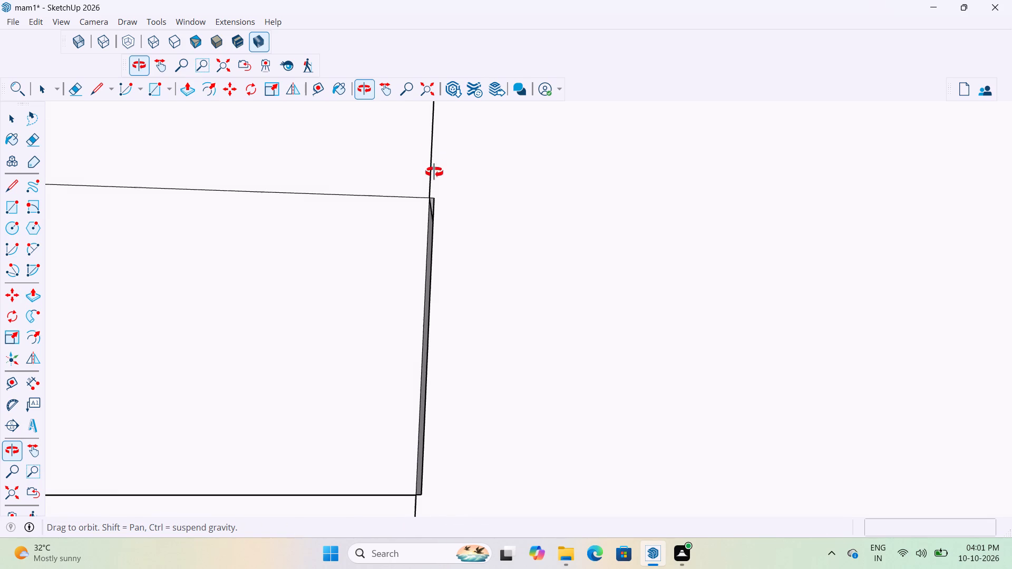
middle_click_drag(434, 172, 436, 180)
middle_click_drag(450, 447, 495, 401)
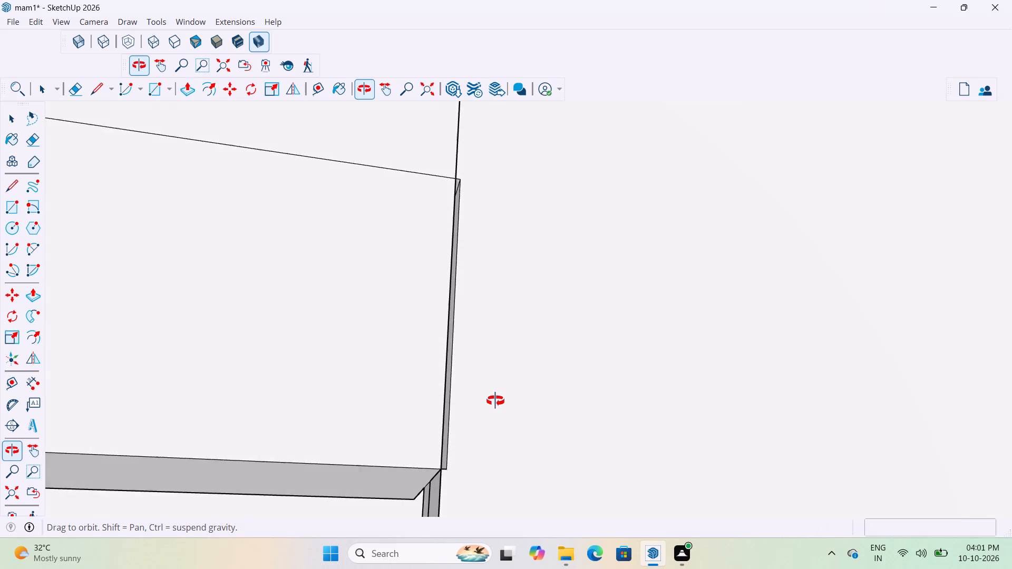
middle_click_drag(495, 401, 455, 410)
key("space")
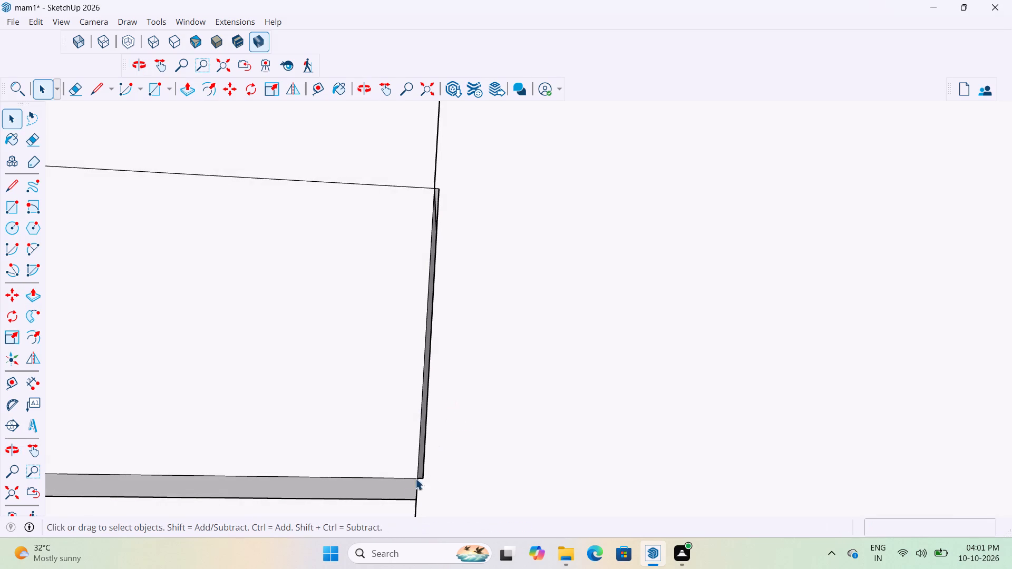
scroll(409, 492, "up", 1)
middle_click_drag(446, 446, 460, 460)
scroll(466, 413, "down", 2)
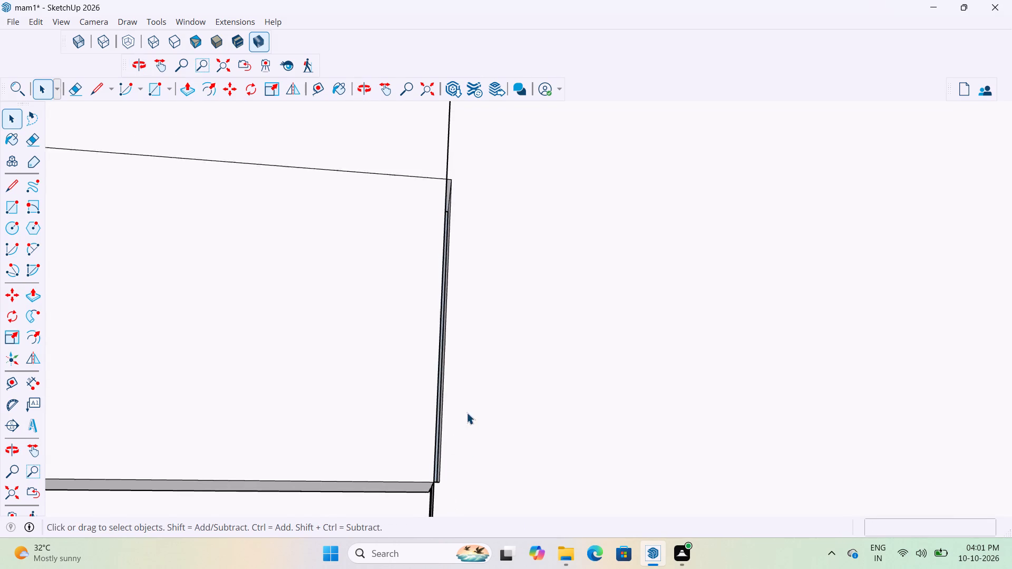
scroll(466, 413, "down", 2)
scroll(442, 478, "up", 7)
left_click(443, 458)
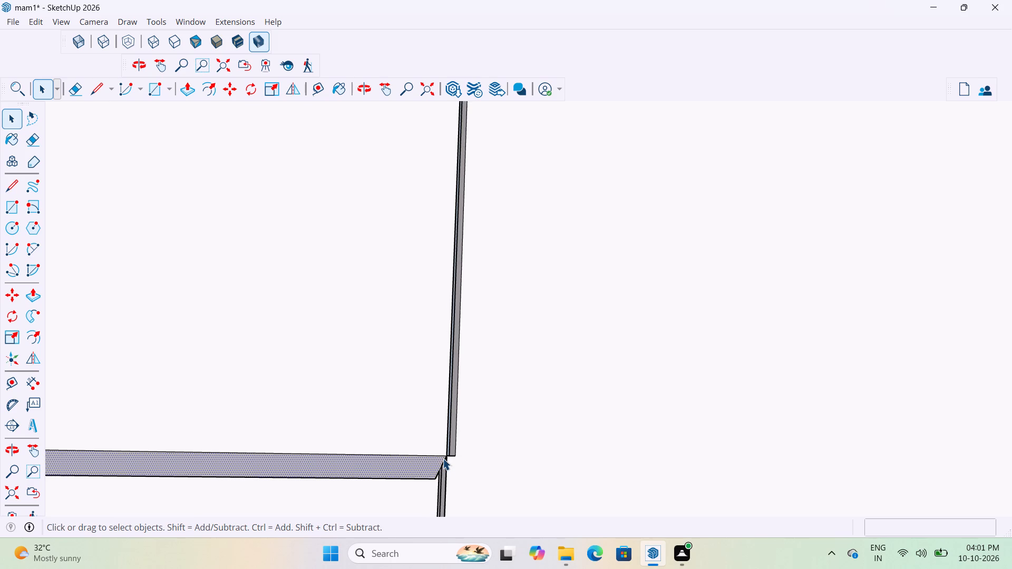
scroll(443, 458, "up", 7)
middle_click_drag(451, 462, 491, 434)
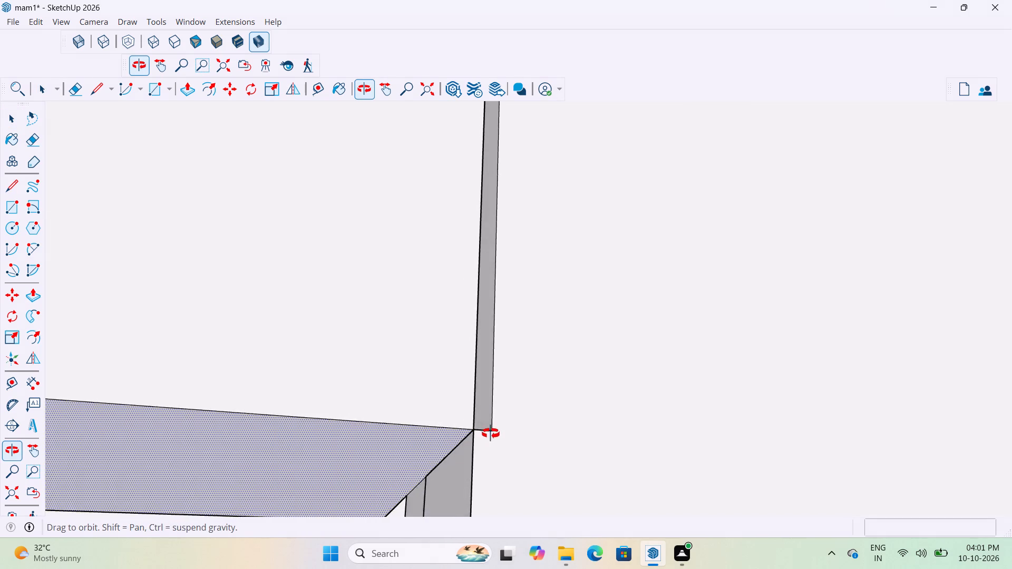
middle_click_drag(491, 434, 434, 492)
scroll(444, 420, "down", 10)
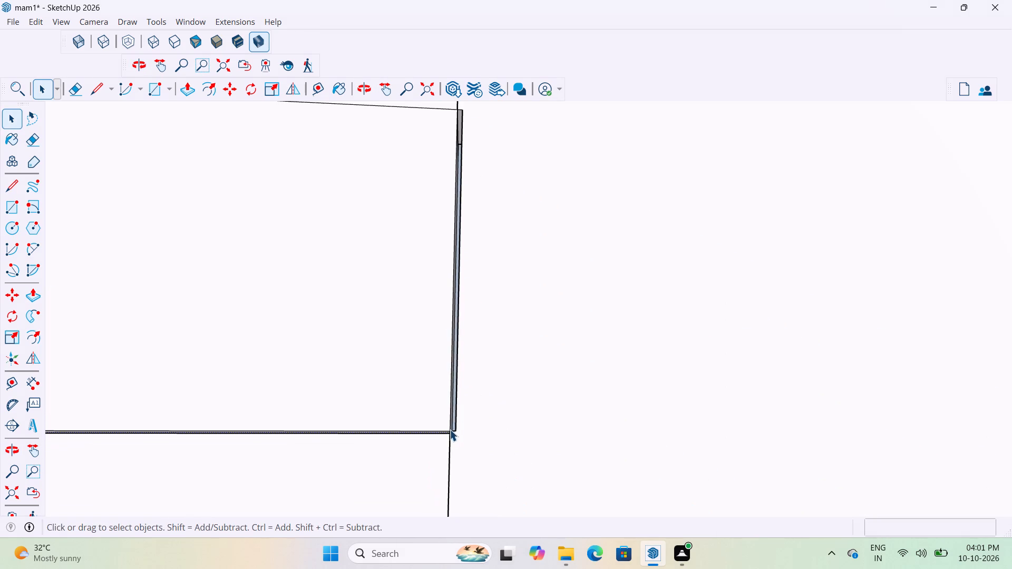
middle_click_drag(450, 435, 447, 476)
scroll(453, 453, "up", 4)
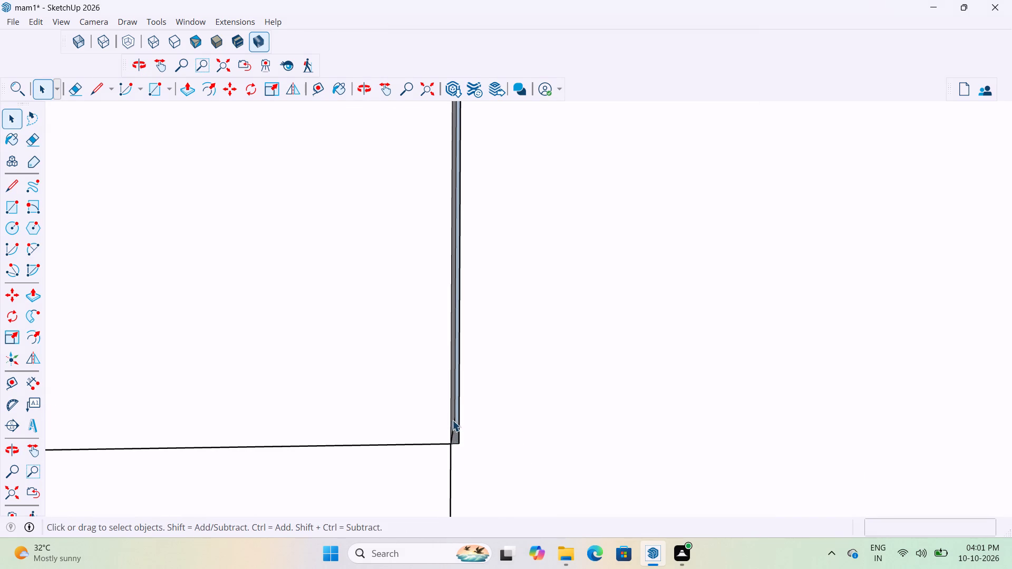
scroll(452, 418, "up", 4)
scroll(452, 418, "down", 4)
scroll(453, 406, "up", 8)
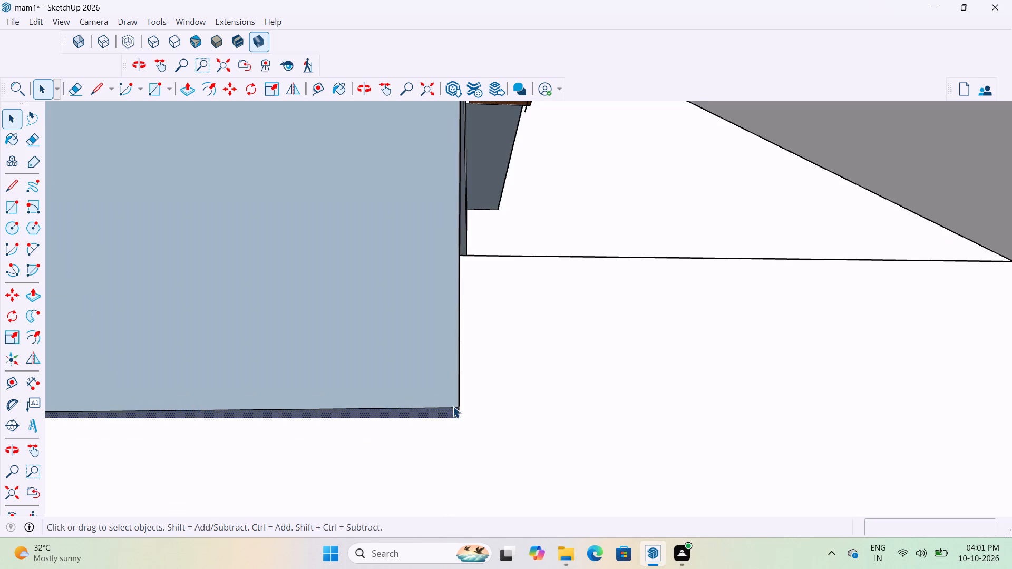
scroll(453, 406, "down", 5)
left_click(454, 406)
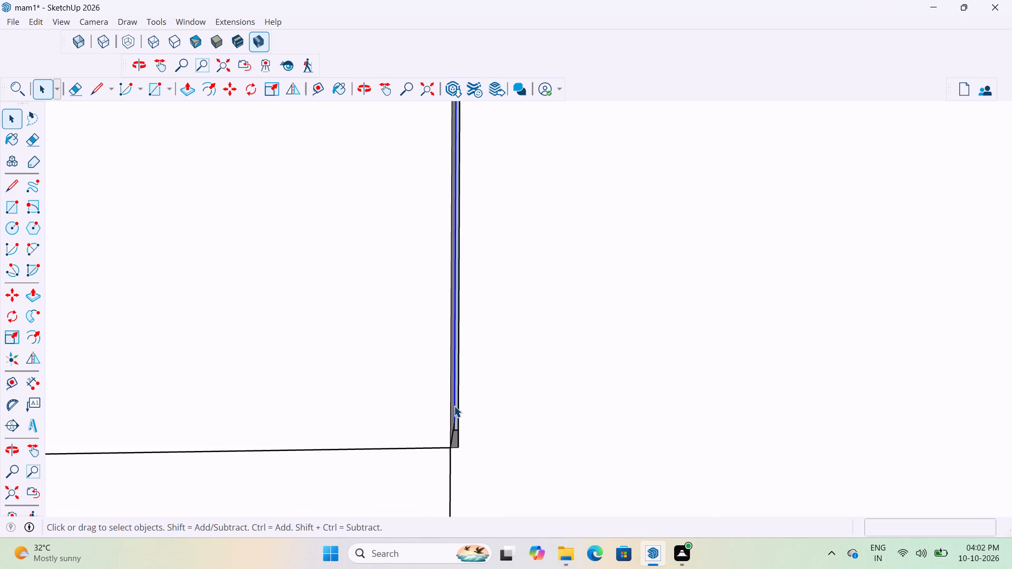
scroll(454, 408, "up", 4)
scroll(454, 416, "down", 4)
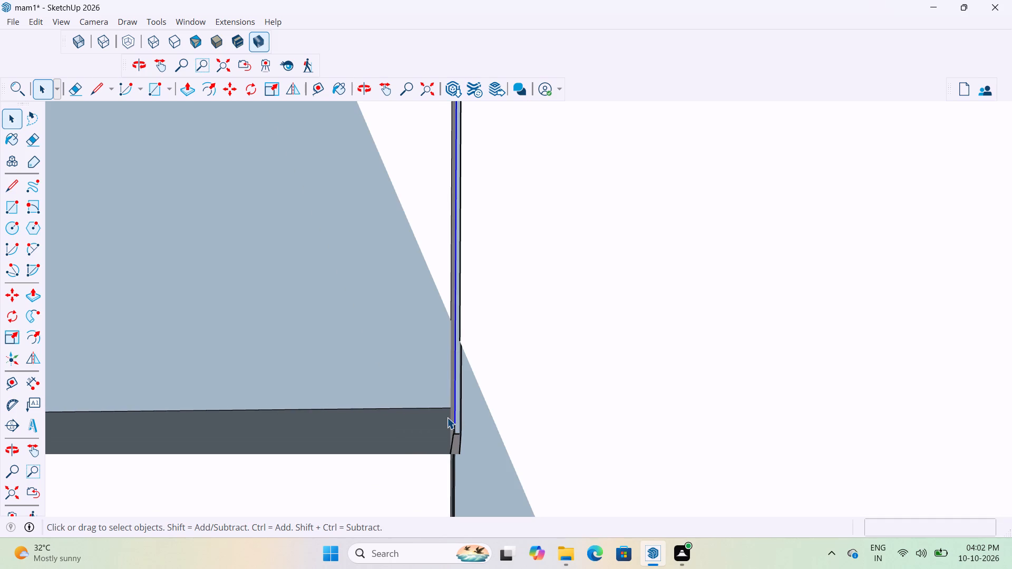
Push/pull the narrow strip's face at the slab band's end about 4 3/16" away from the front wall panel.
key("p")
scroll(447, 417, "up", 4)
scroll(451, 418, "down", 4)
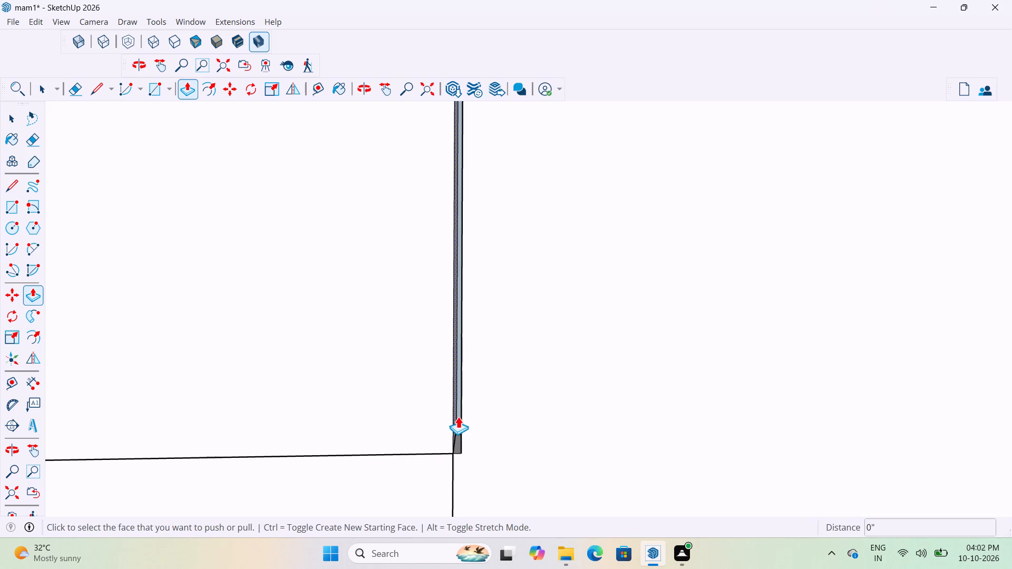
scroll(455, 414, "up", 4)
middle_click_drag(450, 413, 379, 458)
left_click(436, 384)
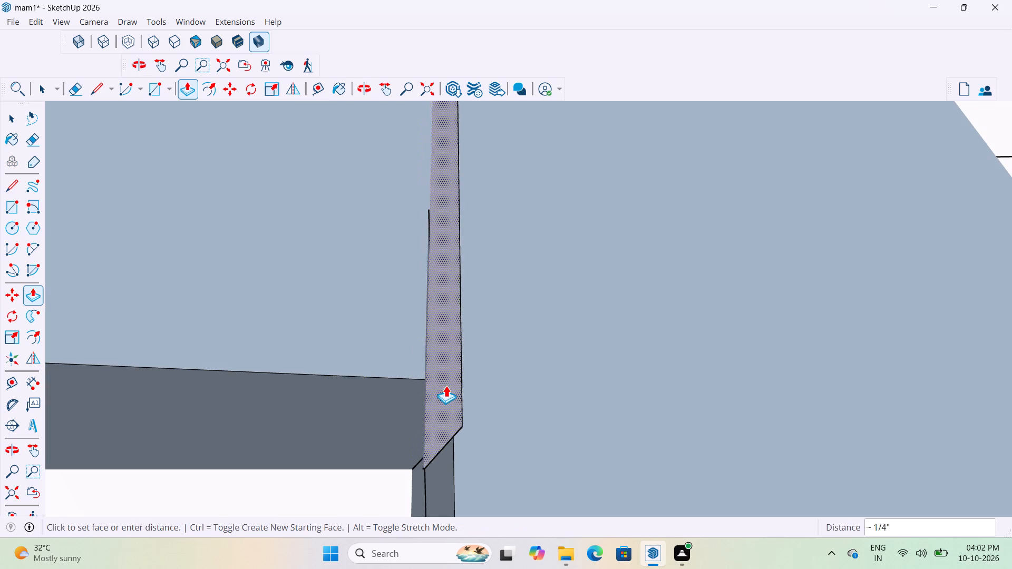
scroll(446, 381, "down", 16)
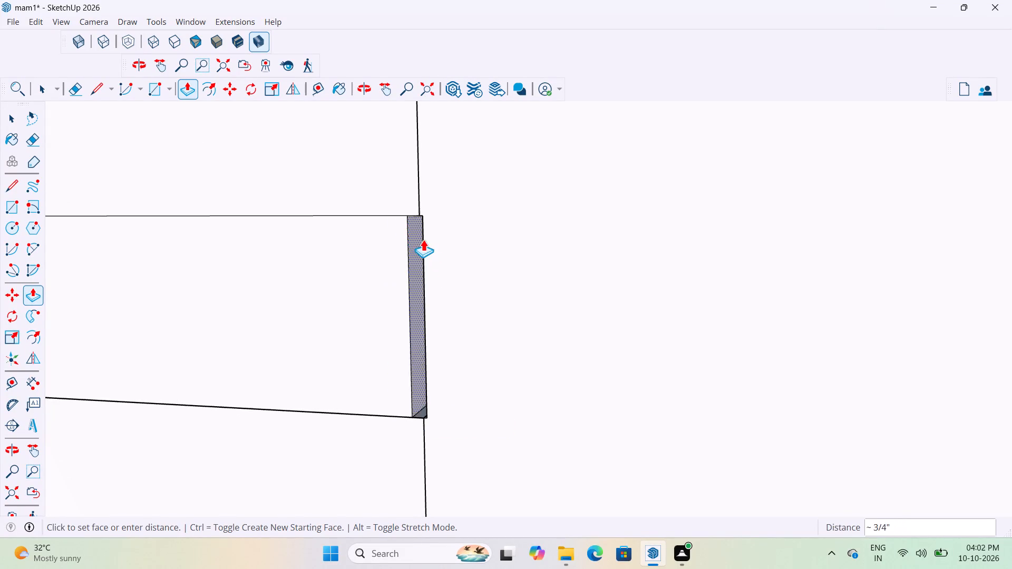
scroll(416, 217, "up", 6)
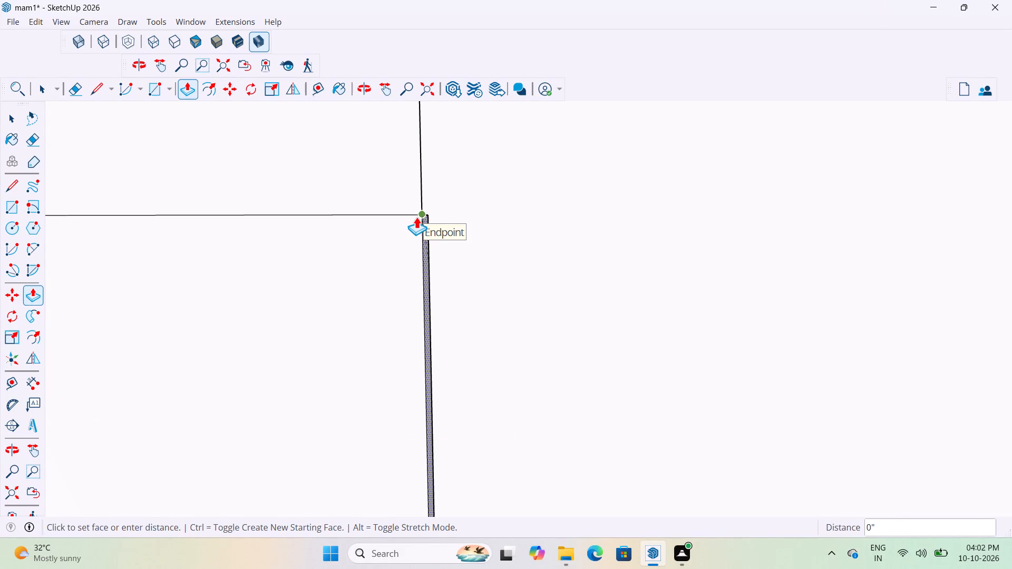
scroll(416, 217, "down", 4)
middle_click_drag(370, 222, 560, 224)
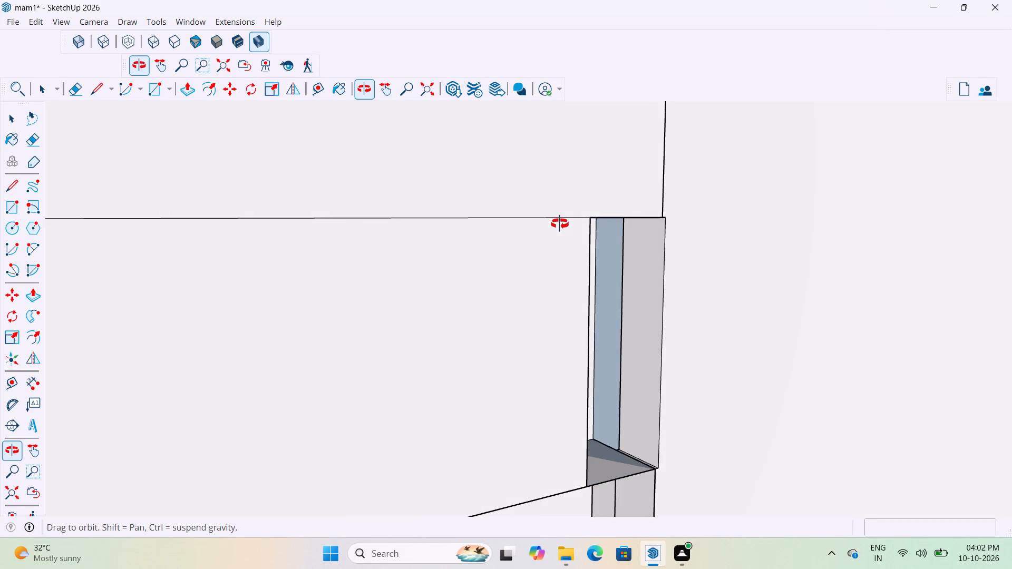
middle_click_drag(560, 224, 519, 229)
left_click(493, 240)
Examine the recess in the slab band's end and the thin strip beside the front wall panel from several angles.
scroll(599, 323, "up", 2)
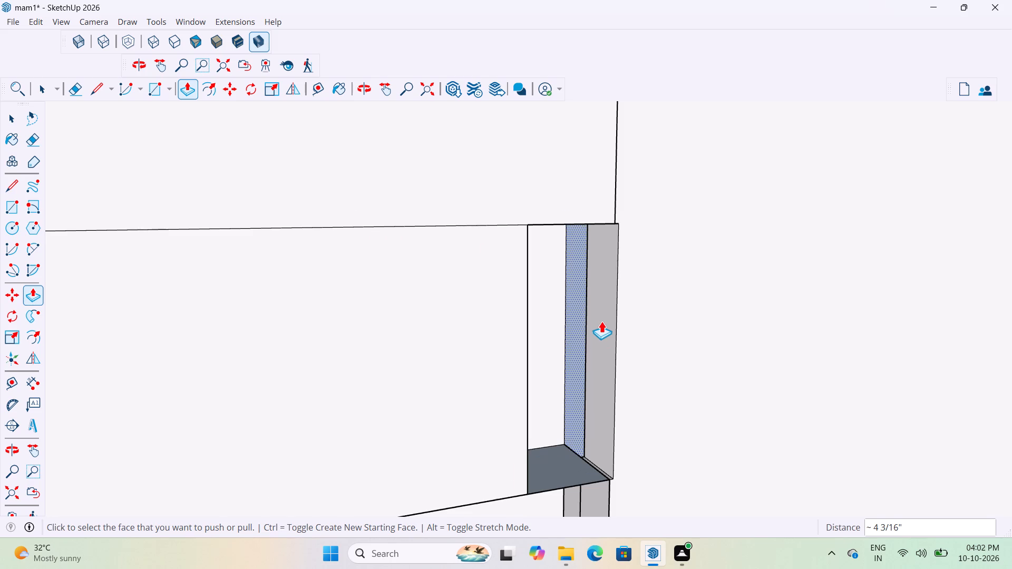
scroll(616, 227, "up", 6)
scroll(597, 237, "down", 2)
scroll(550, 291, "down", 4)
middle_click_drag(568, 315, 528, 324)
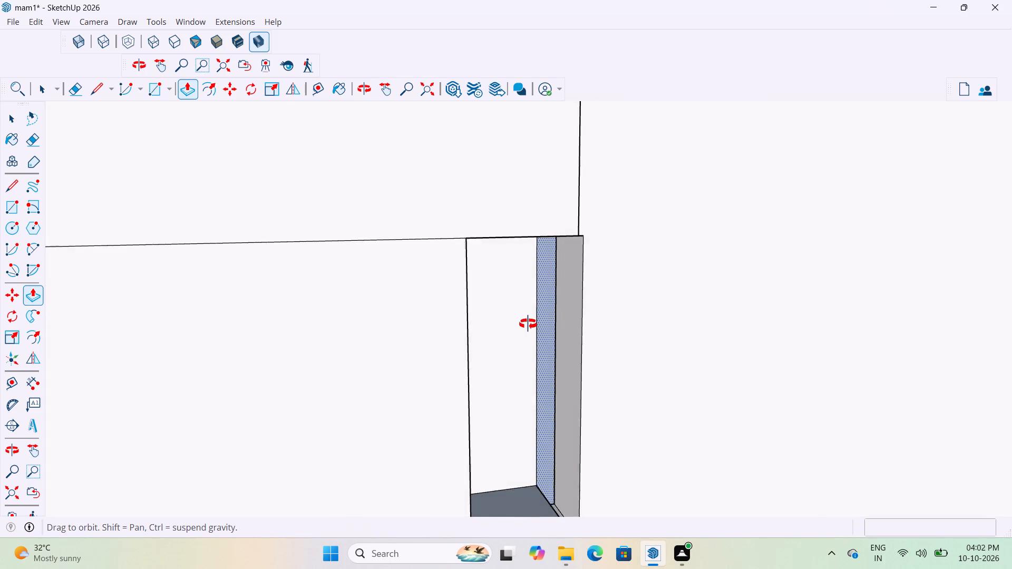
middle_click_drag(528, 324, 479, 285)
scroll(554, 228, "up", 10)
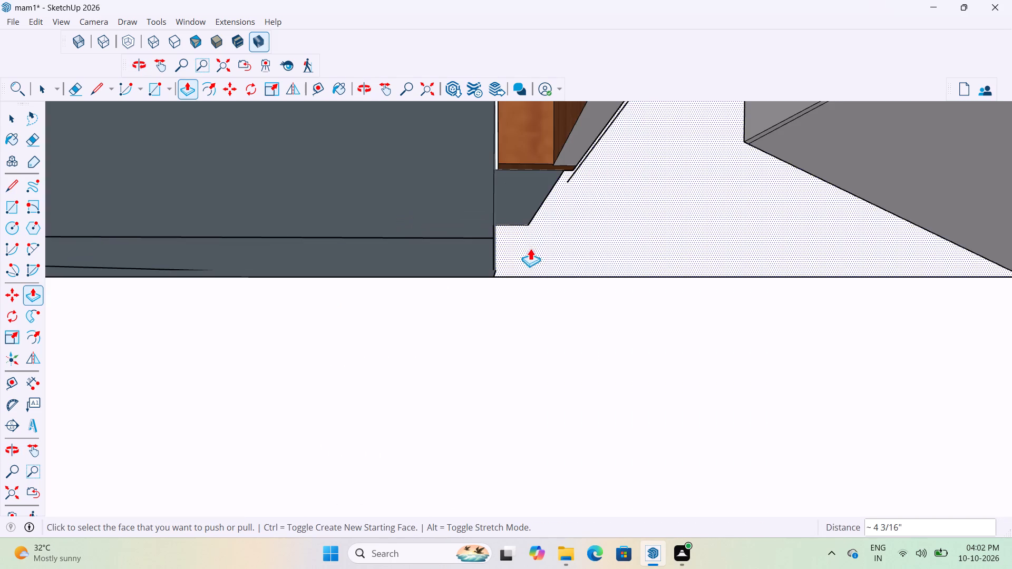
scroll(336, 325, "down", 4)
middle_click_drag(390, 322, 418, 326)
scroll(480, 367, "down", 2)
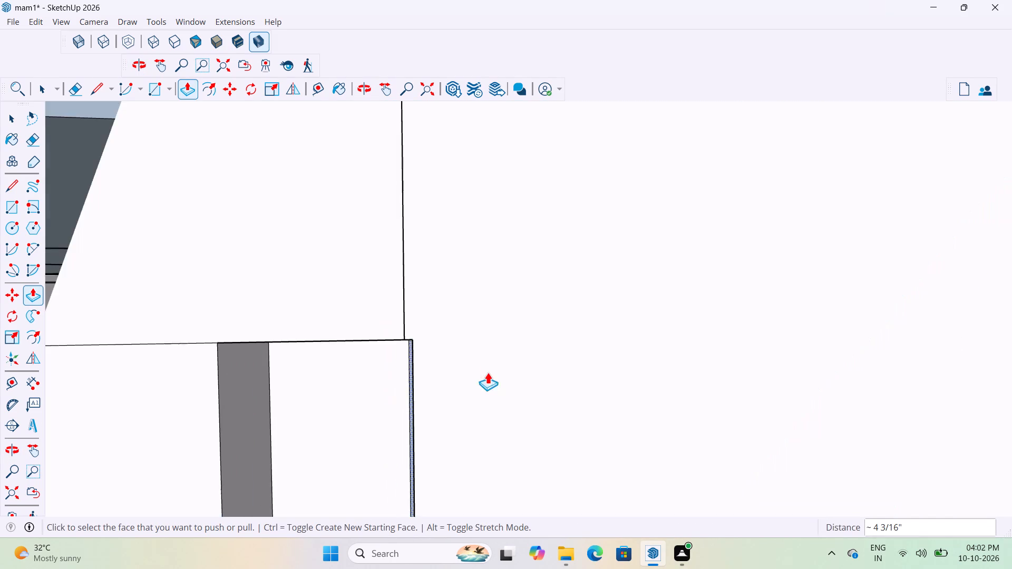
scroll(488, 372, "down", 7)
middle_click_drag(442, 347, 476, 211)
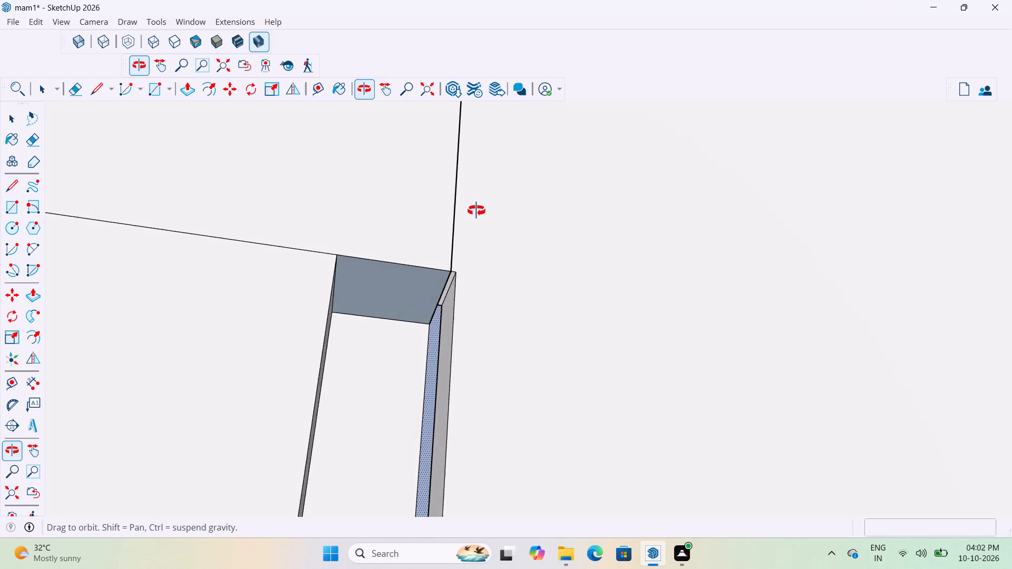
middle_click_drag(476, 211, 461, 203)
scroll(443, 279, "up", 3)
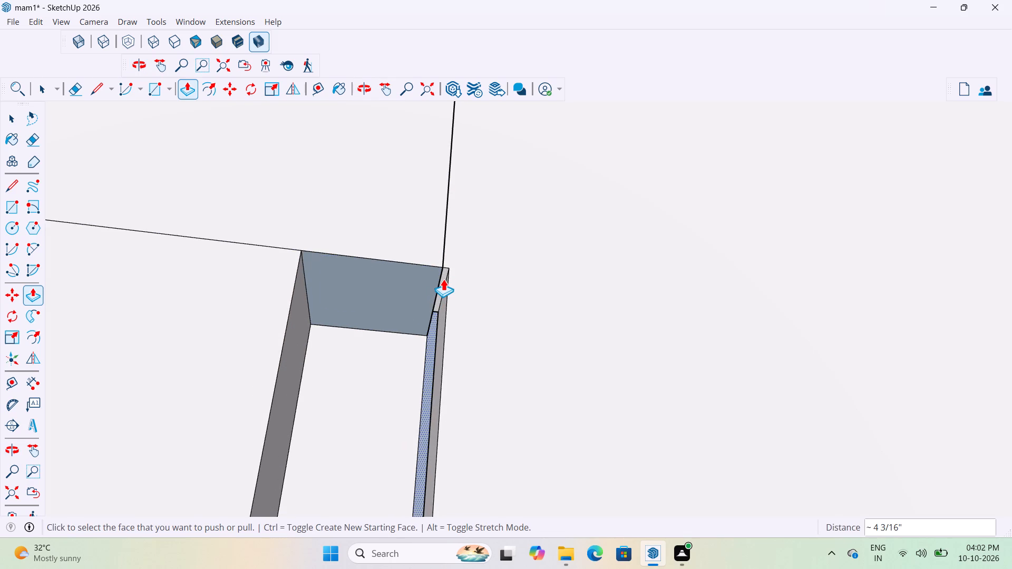
scroll(443, 279, "up", 9)
Inside the front wall panel's group, push/pull the protruding strip's side face about 3/16" back flush with the panel's edge.
key("space")
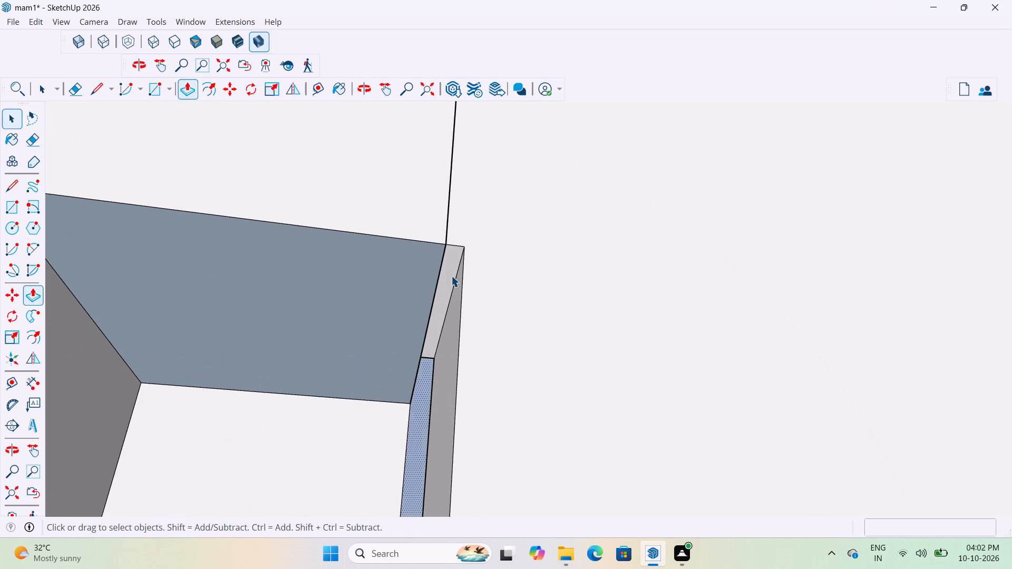
double_click(451, 276)
key("p")
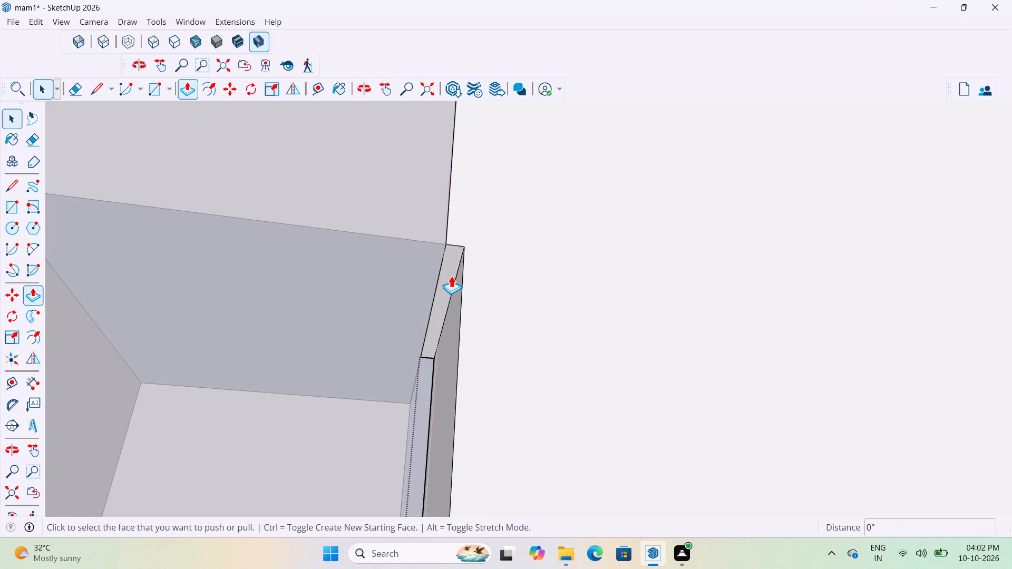
left_click(445, 269)
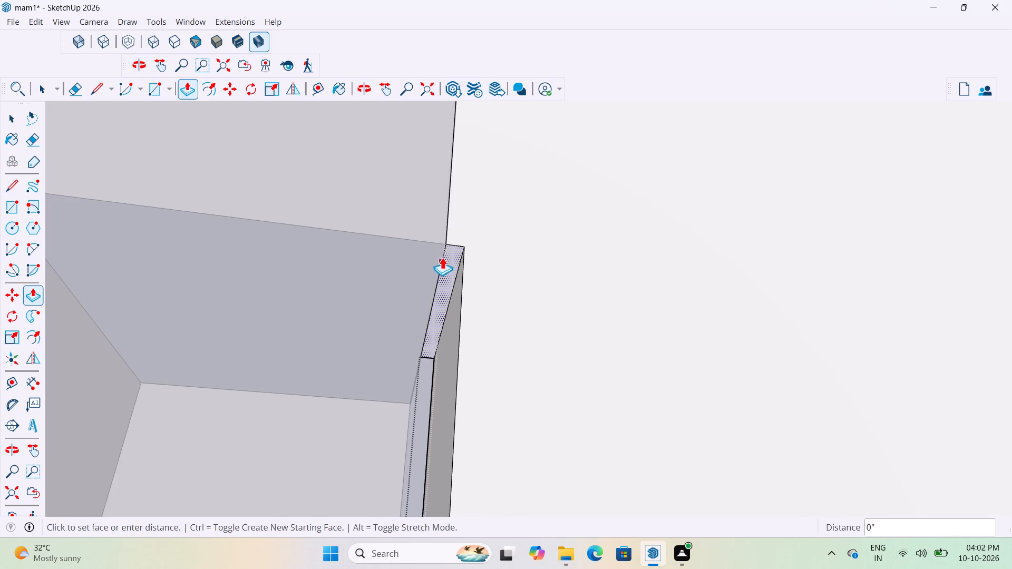
left_click(437, 243)
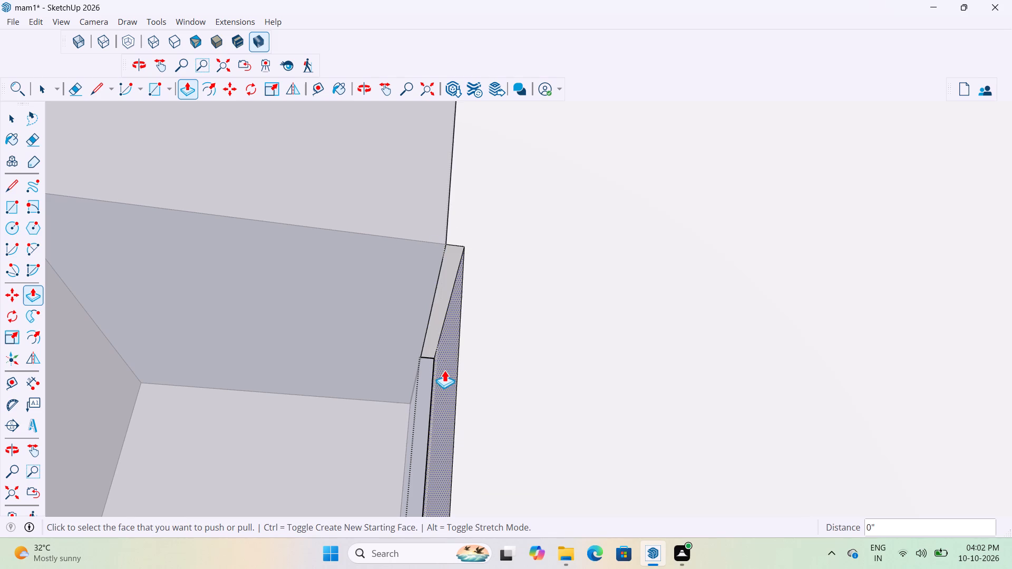
left_click(444, 370)
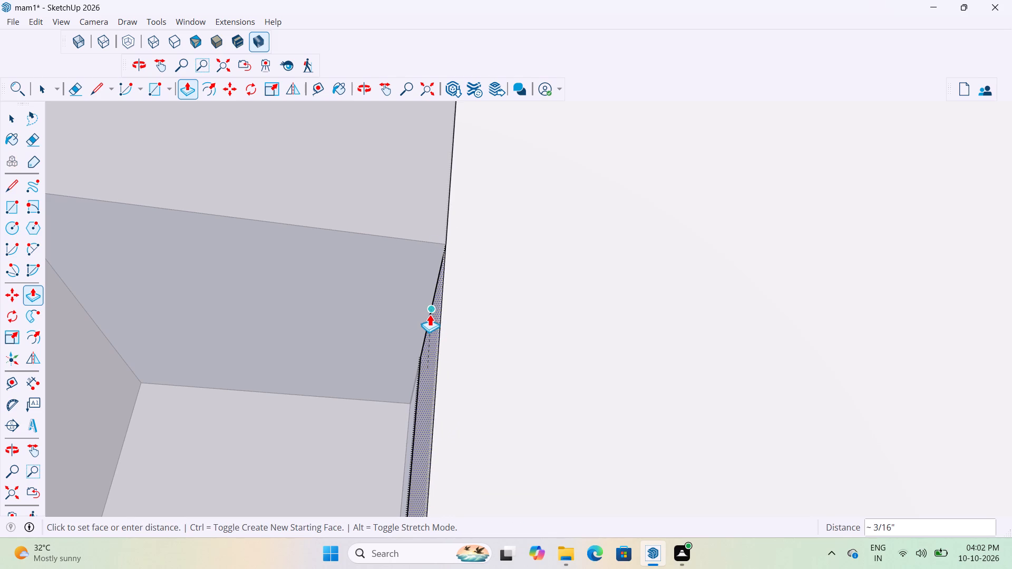
left_click(430, 313)
scroll(375, 322, "down", 8)
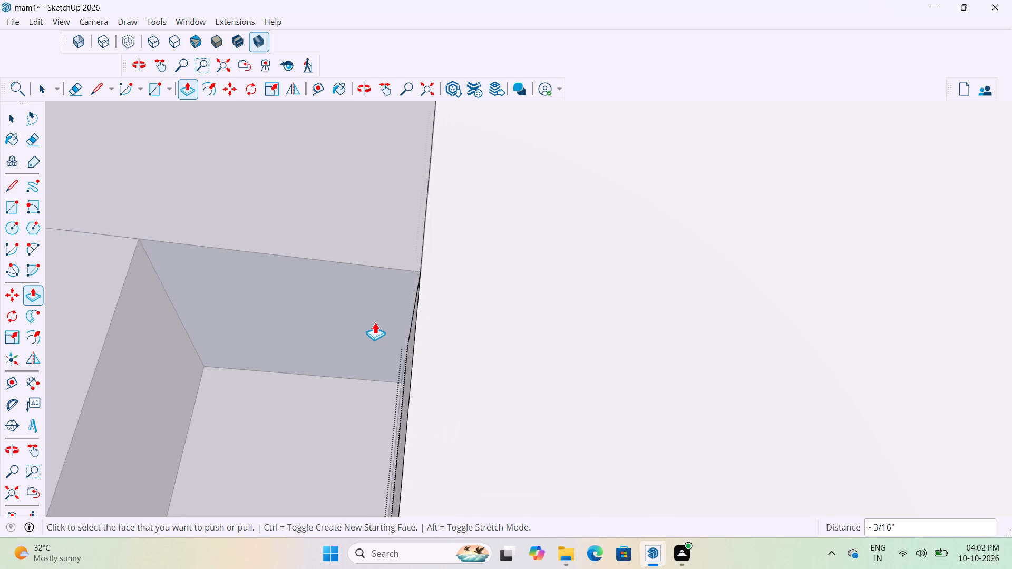
scroll(375, 322, "down", 19)
scroll(375, 322, "down", 15)
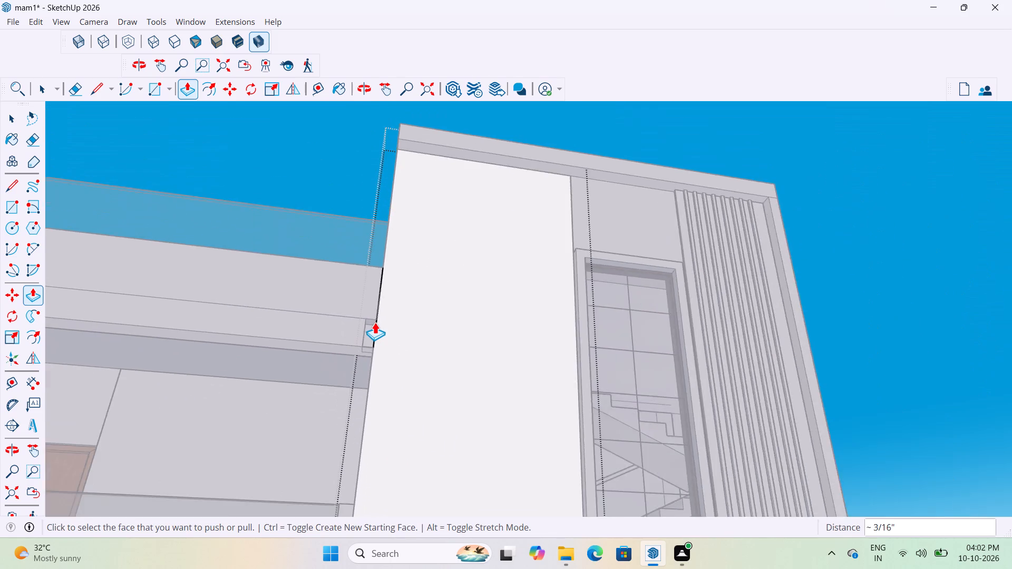
scroll(375, 322, "down", 2)
key("space")
left_click_drag(738, 262, 744, 262)
left_click(764, 218)
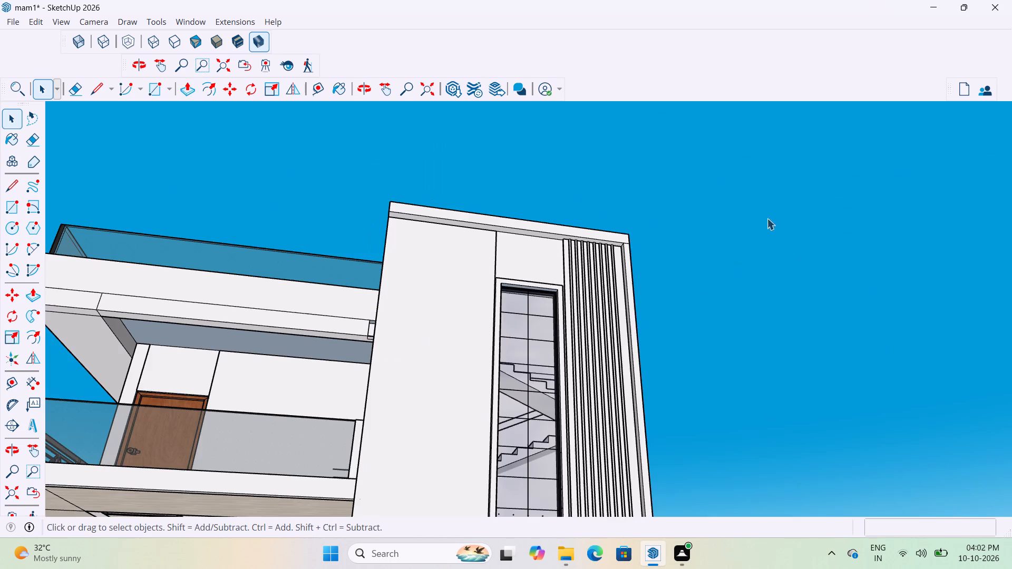
scroll(368, 345, "up", 19)
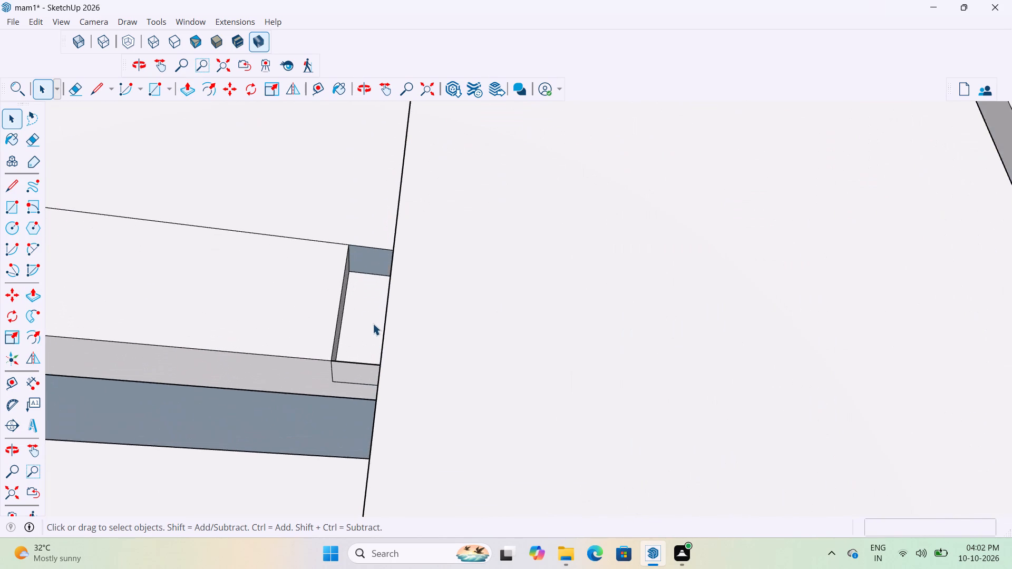
Push/pull the recess's side face at the slab band's end about 4 3/16" out to the front wall panel's edge.
middle_click_drag(373, 323, 386, 381)
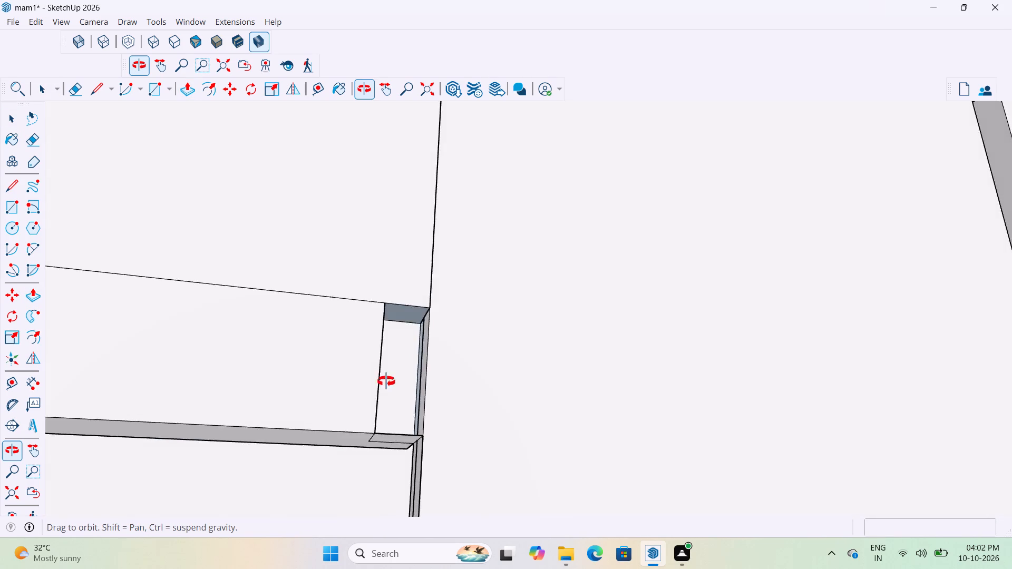
middle_click_drag(386, 381, 382, 392)
scroll(371, 437, "down", 3)
middle_click_drag(380, 430, 307, 449)
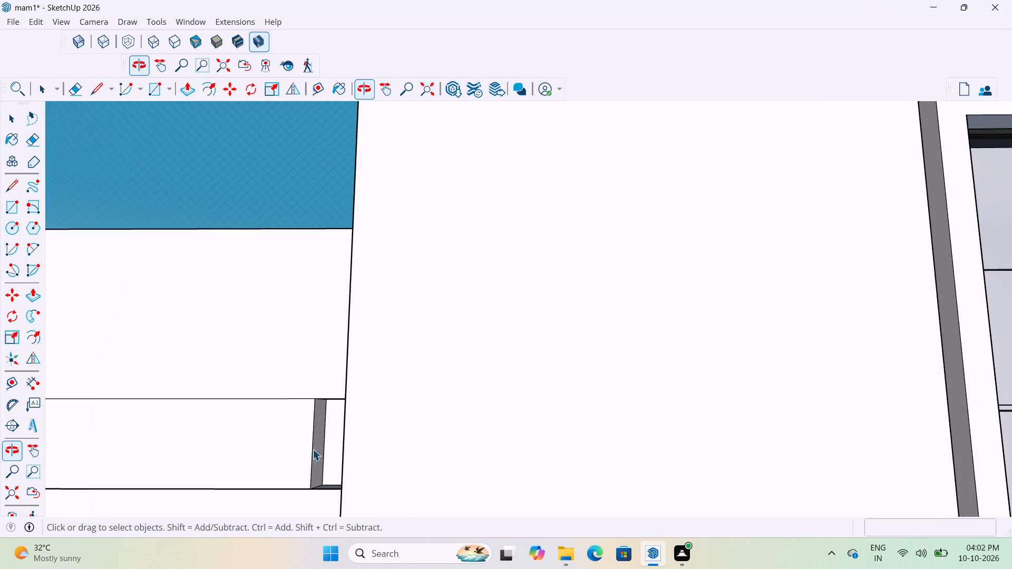
scroll(318, 446, "up", 6)
key("p")
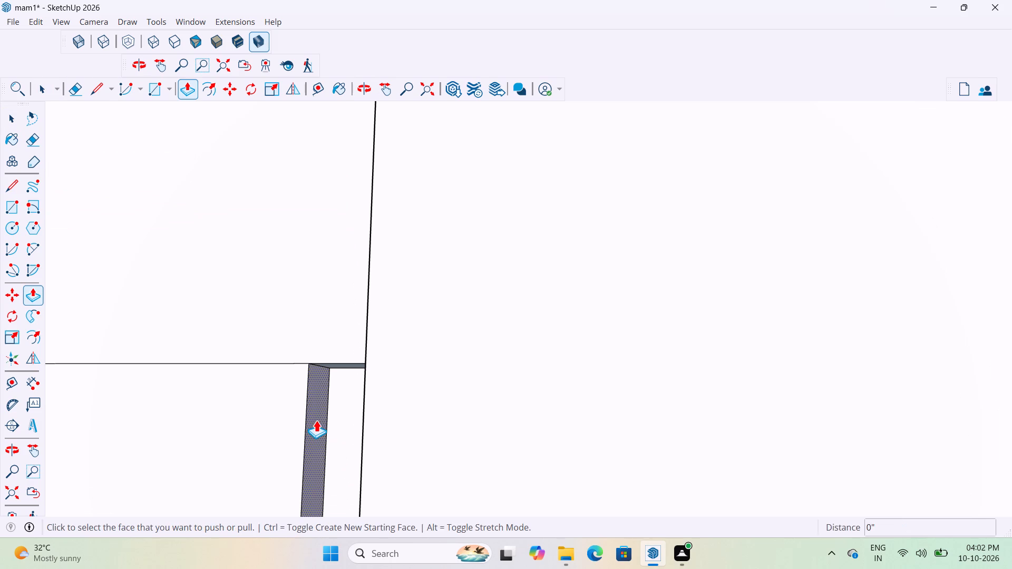
left_click(316, 420)
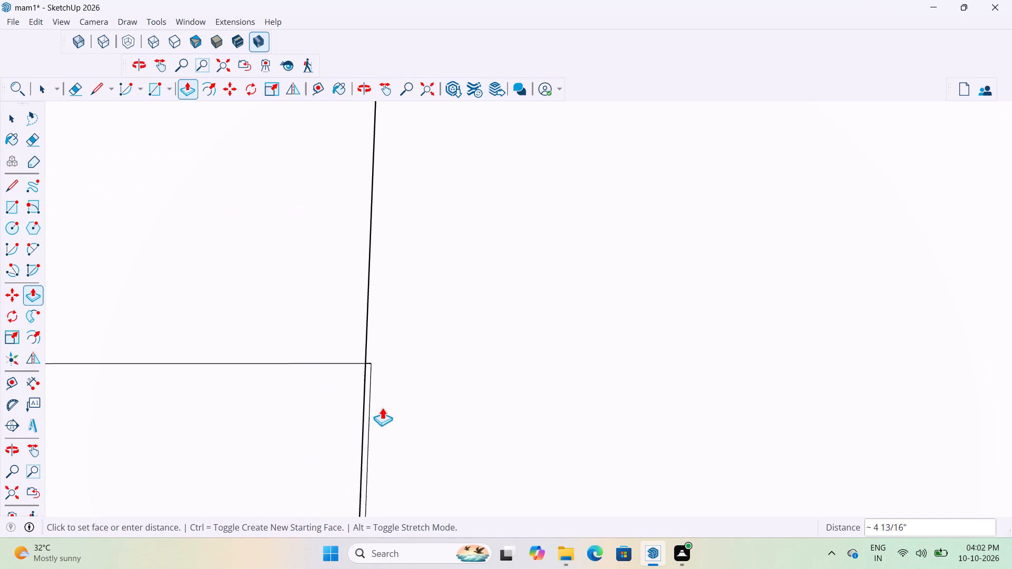
scroll(382, 407, "down", 3)
middle_click_drag(456, 384, 486, 346)
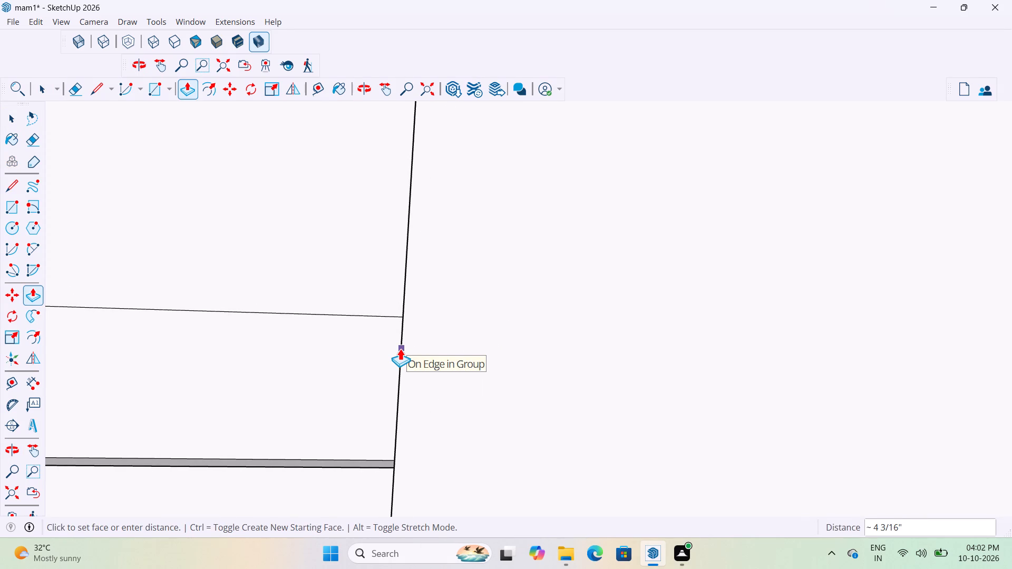
left_click(400, 348)
scroll(405, 348, "down", 20)
scroll(405, 348, "down", 3)
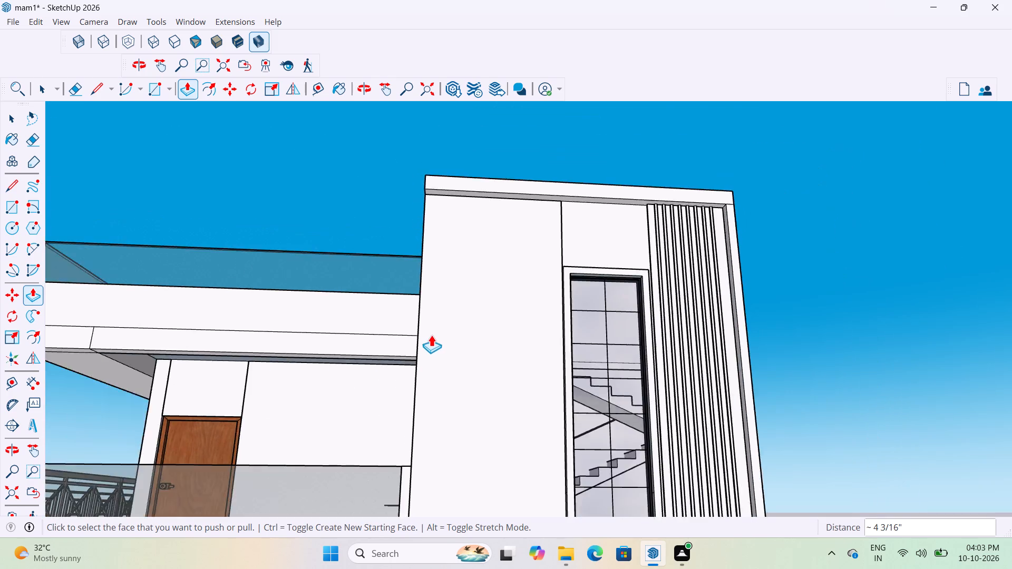
scroll(431, 335, "down", 9)
key("space")
left_click(639, 278)
Examine the front wall panel's face and side edge where it meets the roof slab band and the balcony below.
scroll(416, 392, "up", 16)
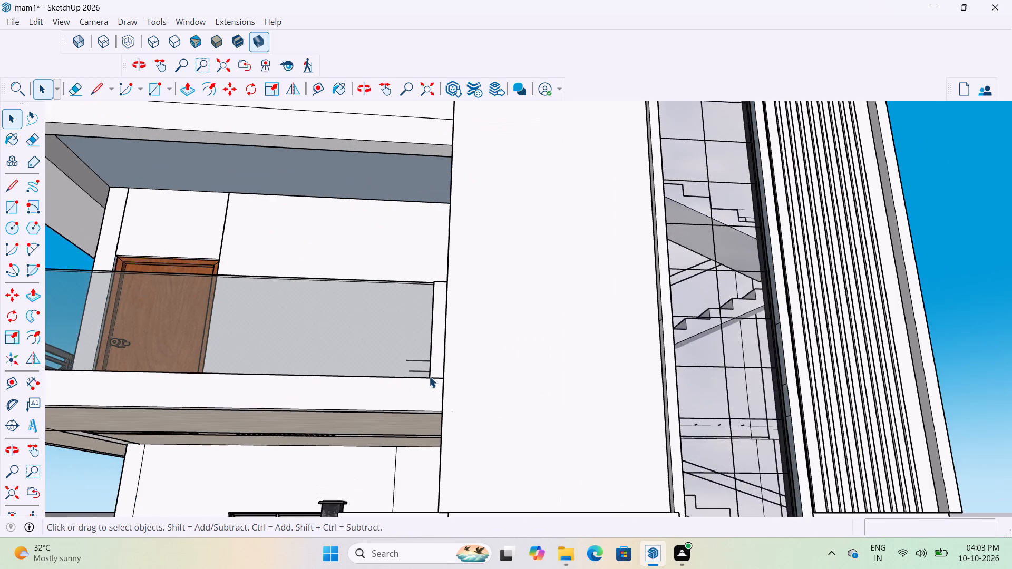
middle_click_drag(440, 364, 498, 456)
middle_click_drag(479, 341, 478, 377)
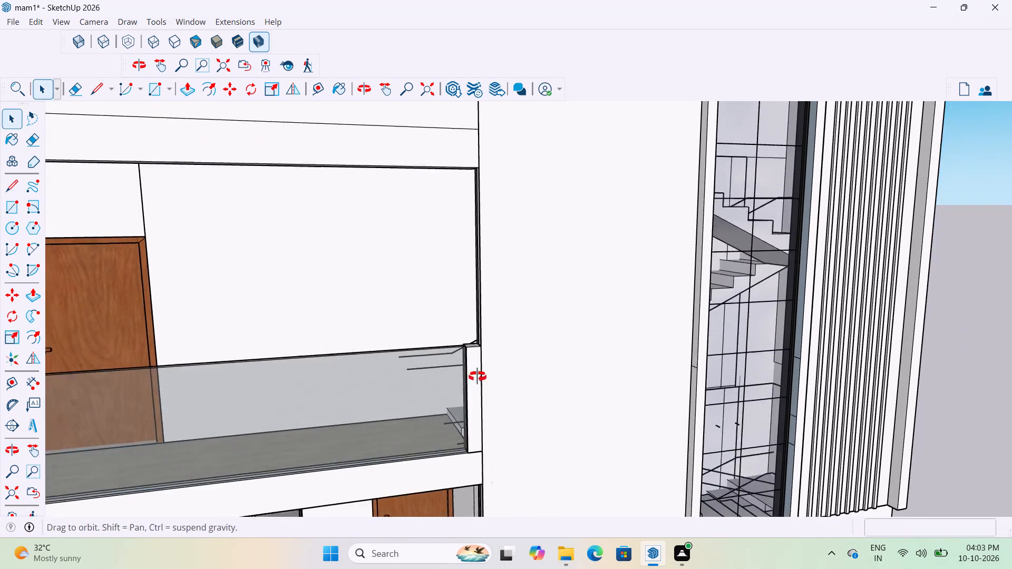
middle_click_drag(478, 377, 473, 409)
scroll(476, 386, "up", 8)
scroll(469, 364, "down", 18)
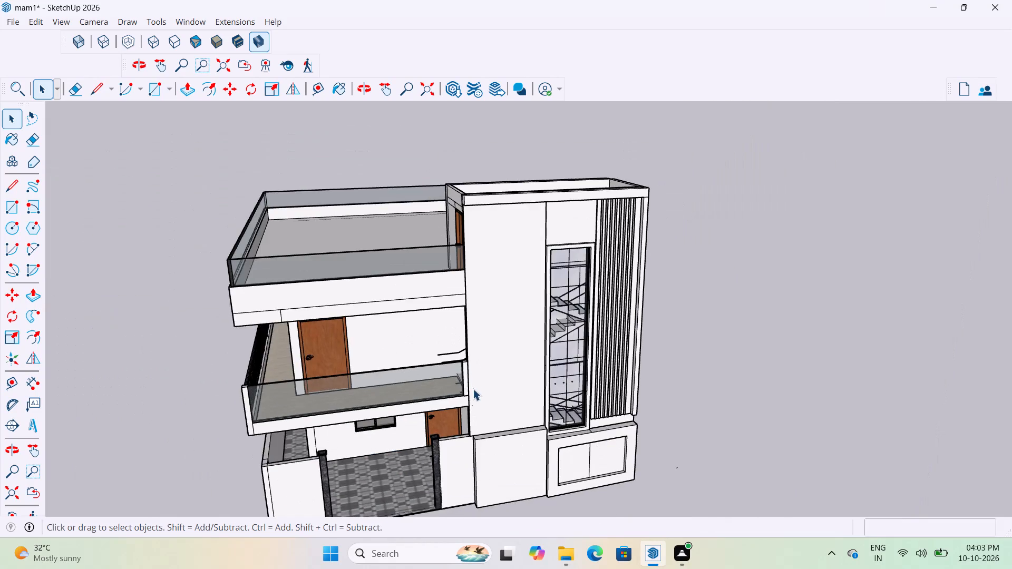
middle_click_drag(471, 389, 470, 380)
scroll(471, 389, "up", 8)
scroll(431, 354, "down", 10)
scroll(489, 345, "up", 3)
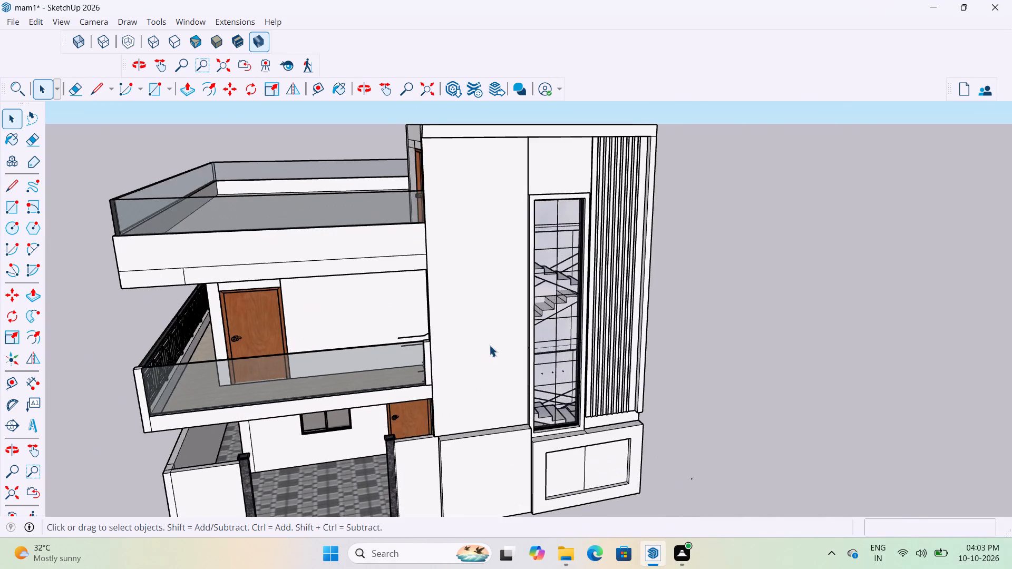
scroll(489, 345, "up", 1)
scroll(509, 398, "down", 6)
left_click(483, 351)
double_click(483, 351)
scroll(492, 374, "up", 4)
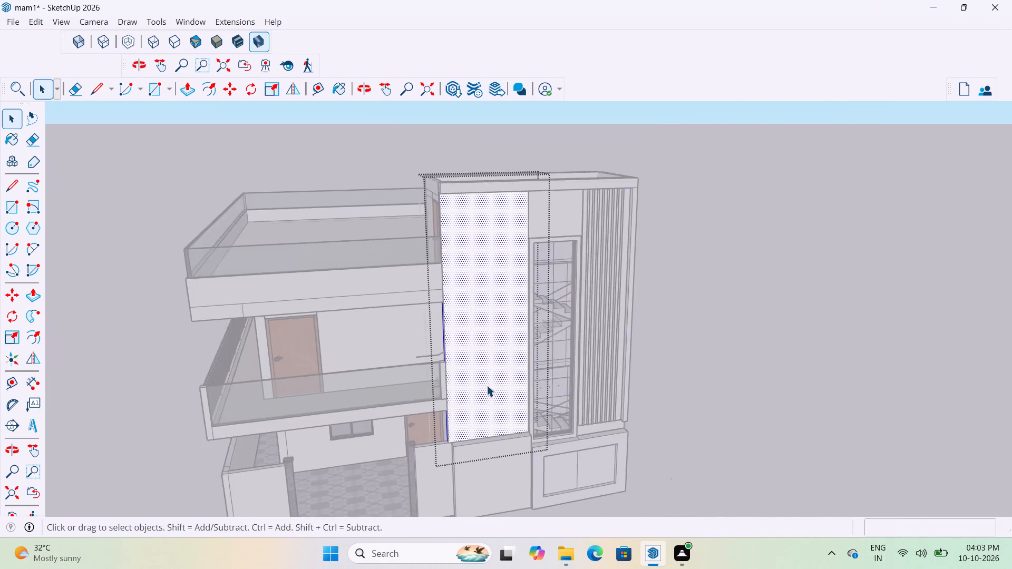
scroll(486, 385, "up", 8)
scroll(376, 286, "up", 4)
scroll(376, 290, "down", 13)
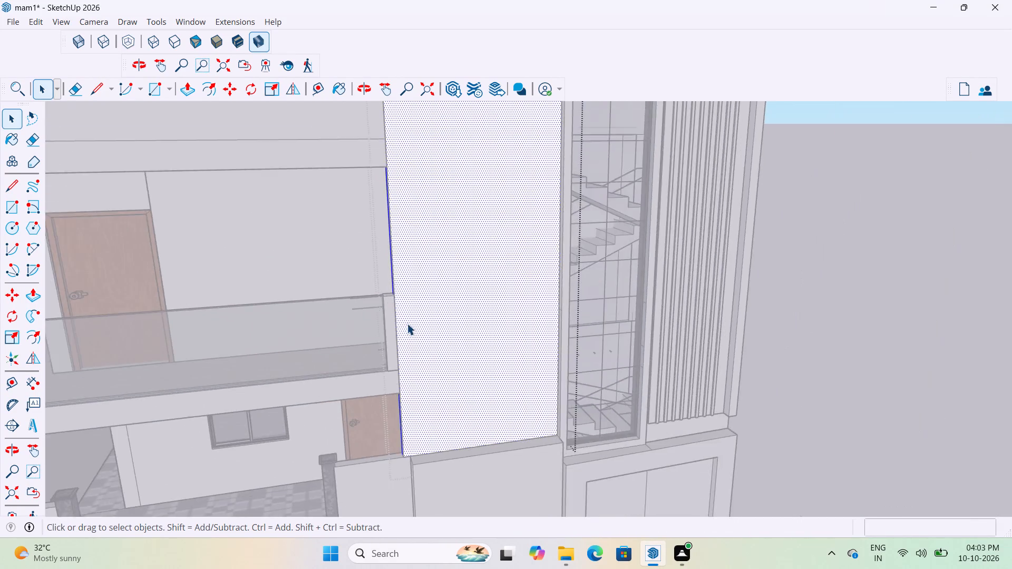
scroll(407, 323, "down", 3)
middle_click_drag(414, 242, 468, 239)
left_click(863, 239)
Inside the front wall panel's group, delete the vertical seam edge on its side beneath the first-floor balcony slab.
scroll(540, 382, "up", 4)
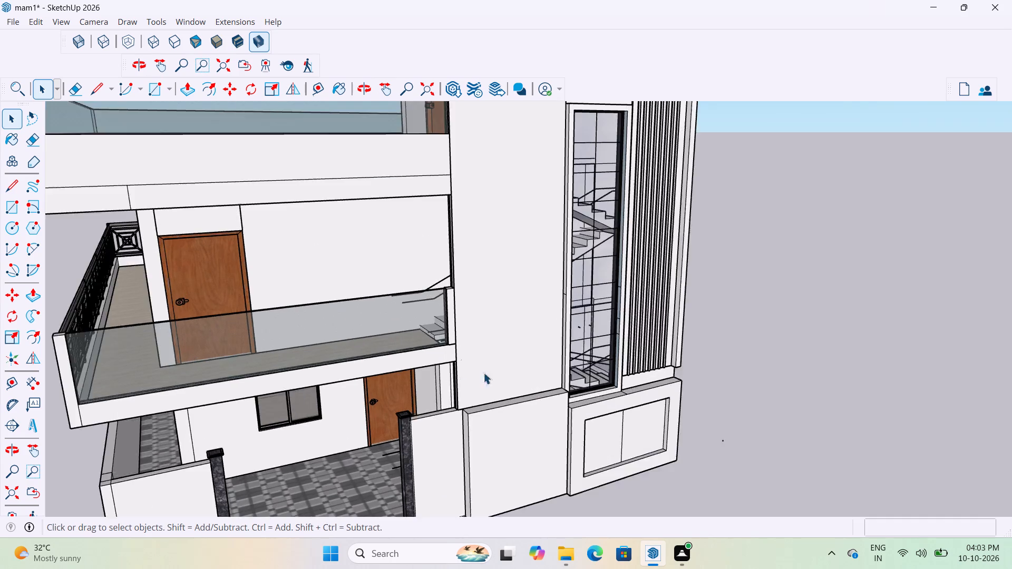
scroll(483, 372, "up", 15)
middle_click_drag(473, 348, 552, 295)
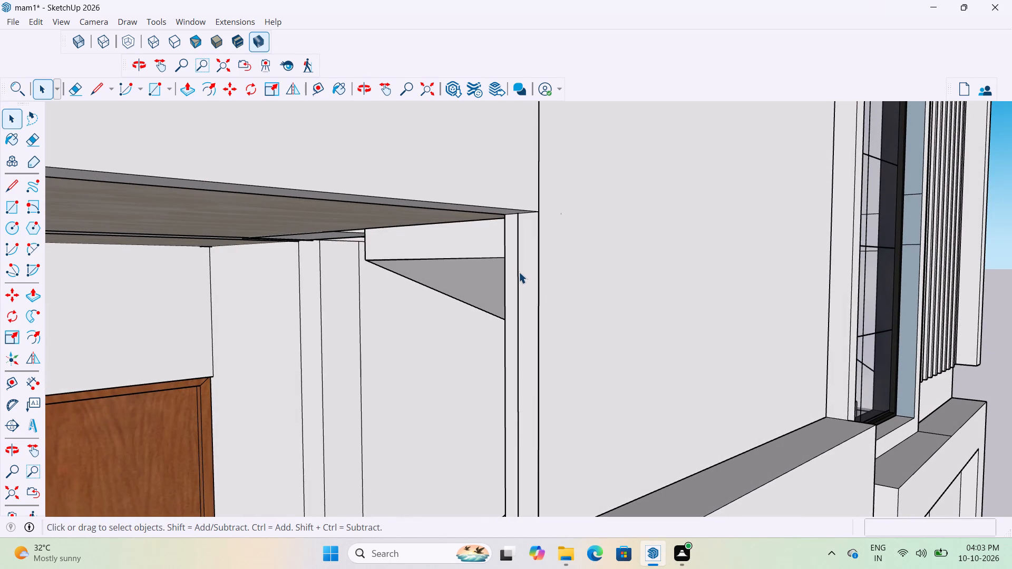
left_click(519, 271)
double_click(519, 271)
scroll(523, 248, "up", 3)
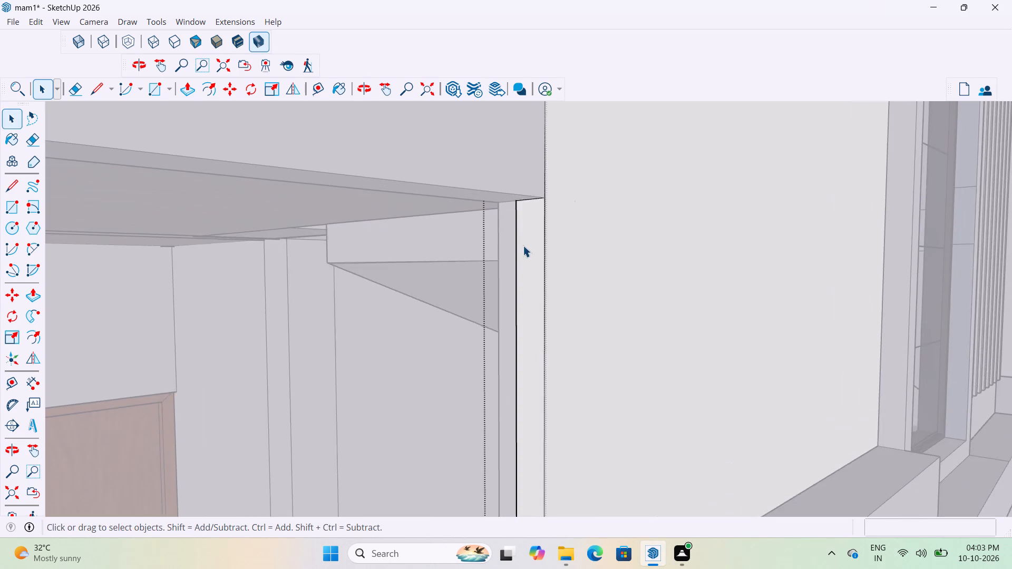
middle_click_drag(527, 242, 705, 267)
left_click(757, 240)
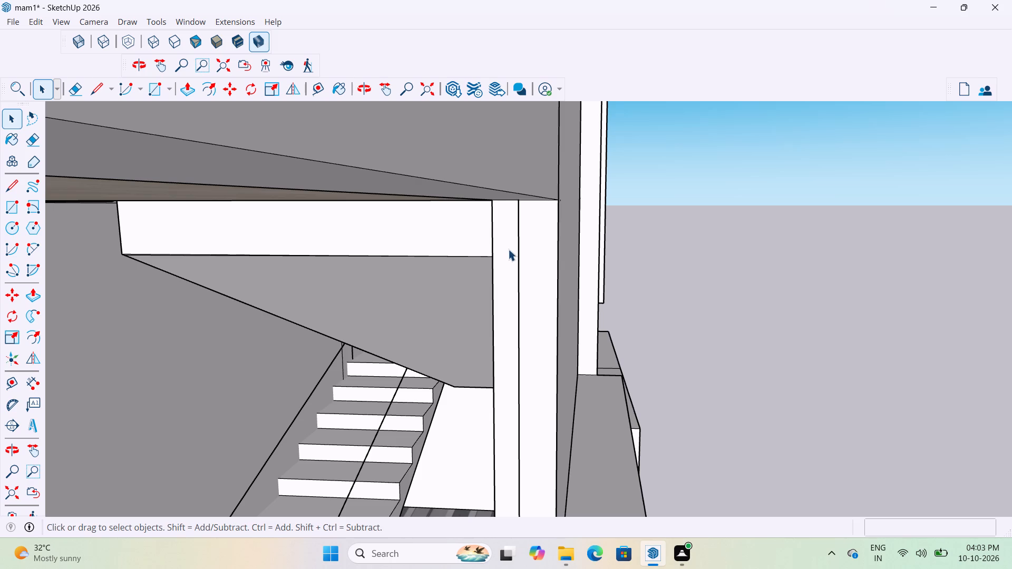
left_click(518, 258)
triple_click(518, 258)
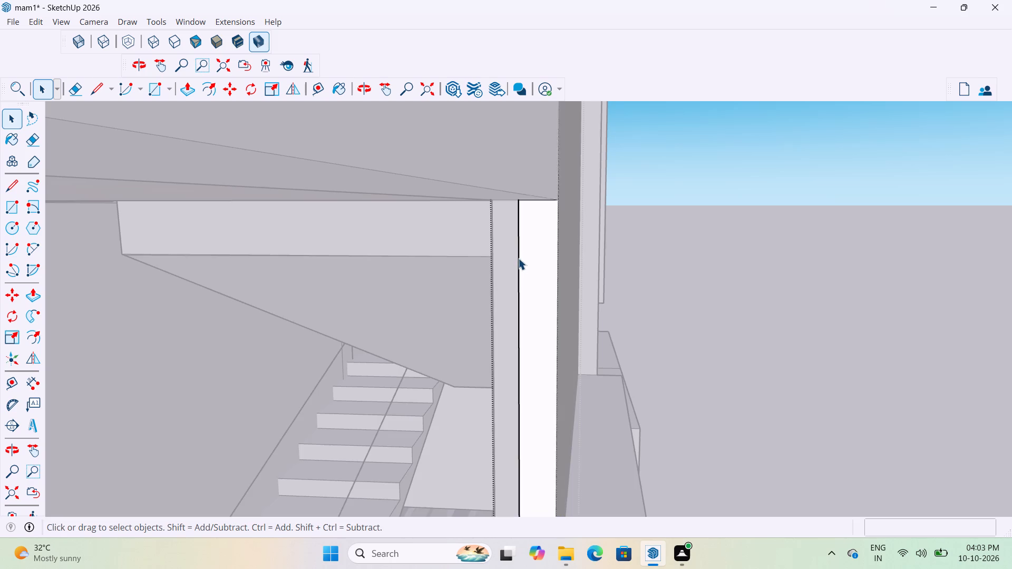
left_click(518, 258)
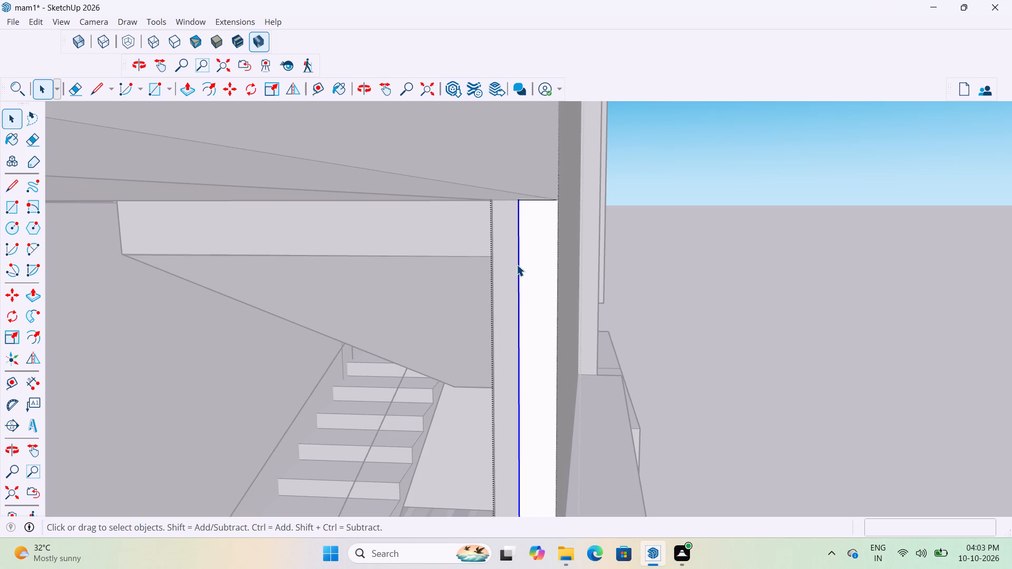
key("Delete")
scroll(517, 264, "down", 3)
left_click(711, 204)
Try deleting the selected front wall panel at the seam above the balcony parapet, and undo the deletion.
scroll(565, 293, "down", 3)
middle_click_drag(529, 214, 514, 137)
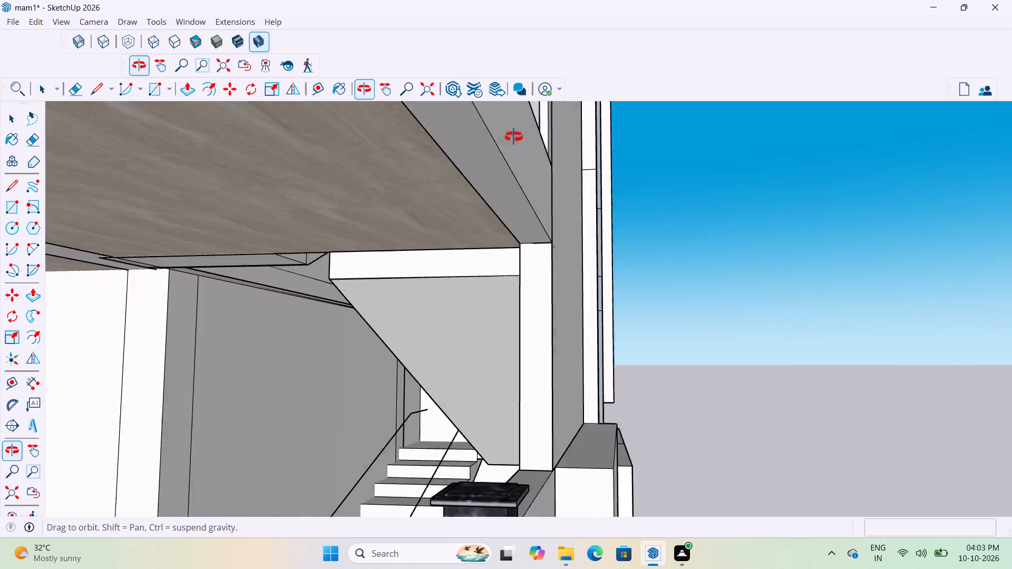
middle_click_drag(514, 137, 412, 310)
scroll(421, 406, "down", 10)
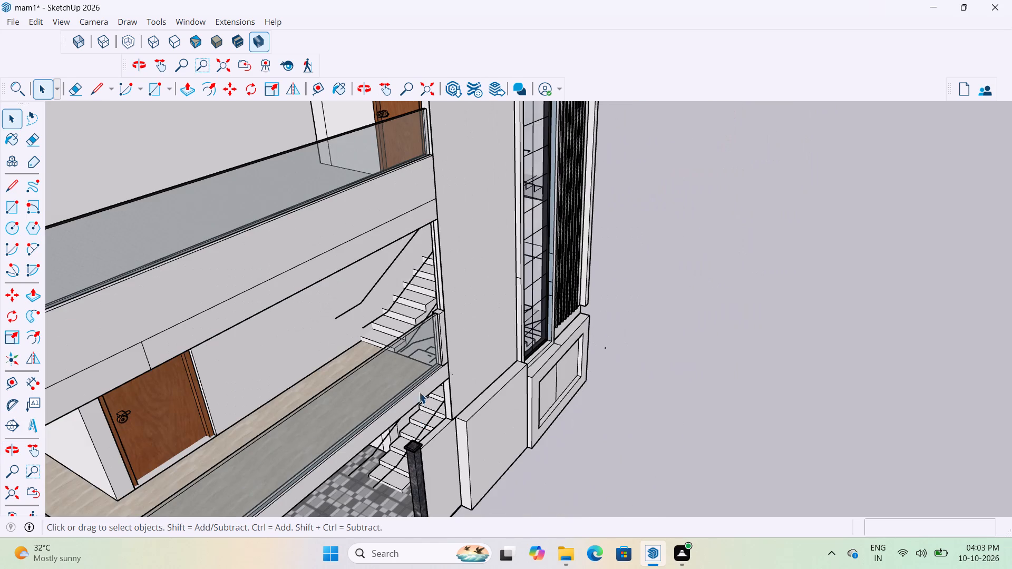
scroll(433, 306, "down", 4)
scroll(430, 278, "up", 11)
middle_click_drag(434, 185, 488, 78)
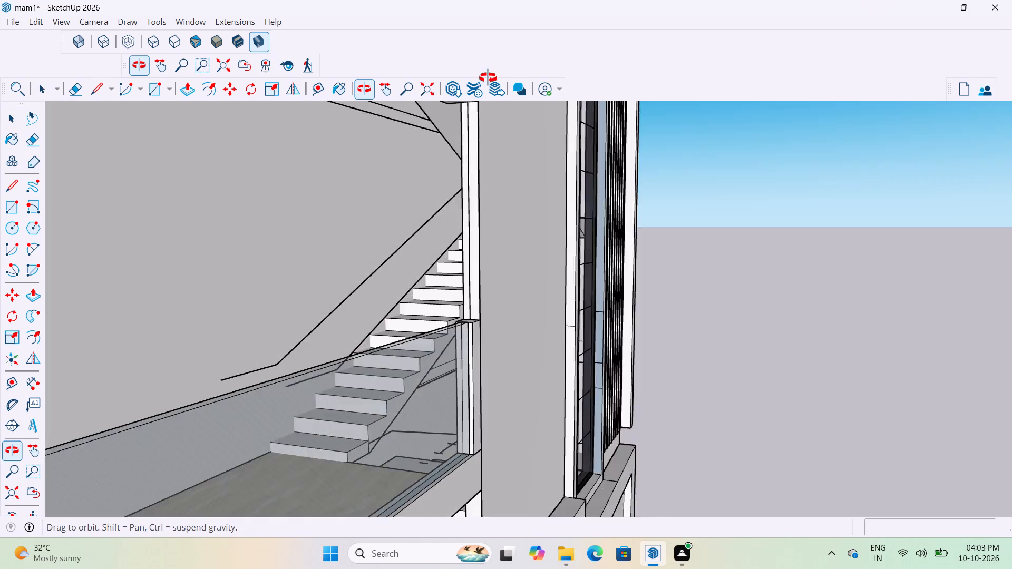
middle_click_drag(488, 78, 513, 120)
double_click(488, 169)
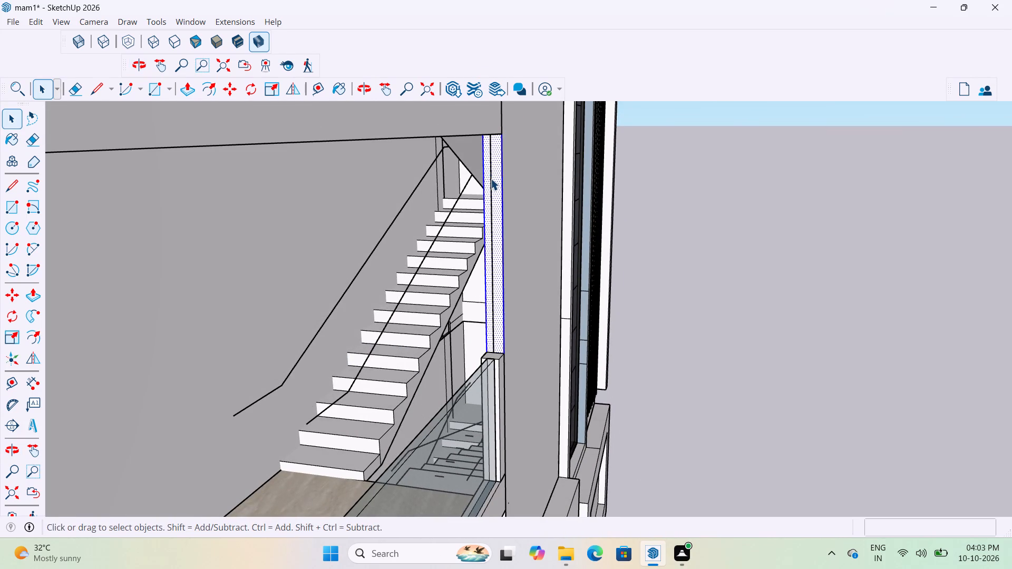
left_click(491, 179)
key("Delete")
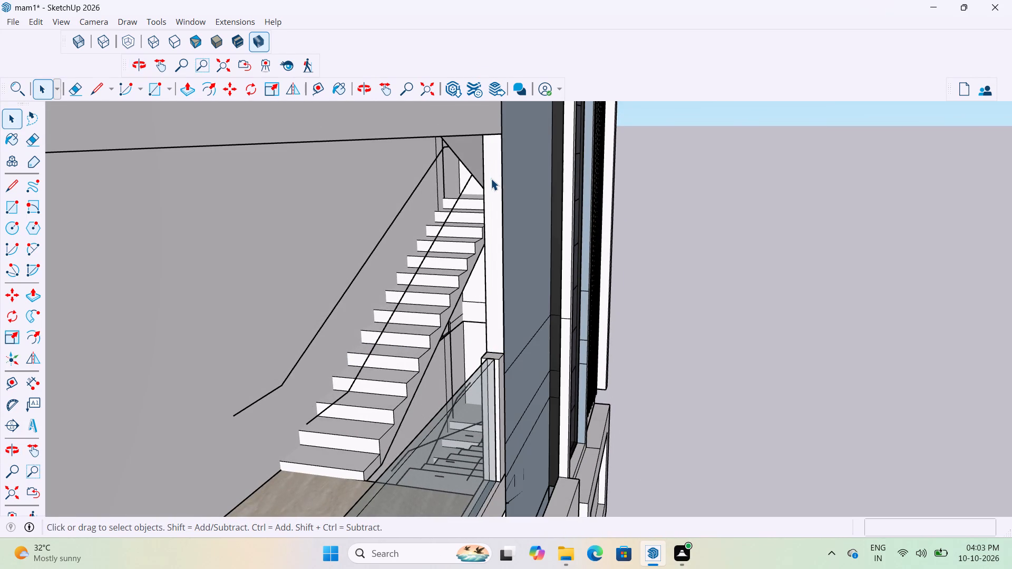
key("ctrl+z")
Inside the front wall panel's group, delete the vertical seam edge on its side between the balcony parapet and roof slab.
middle_click_drag(500, 183, 511, 140)
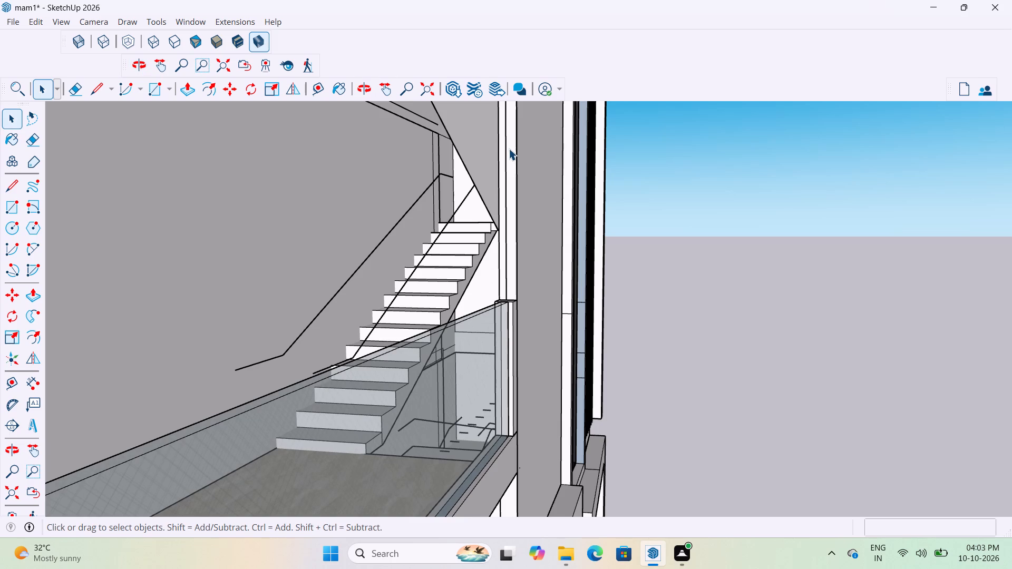
double_click(509, 149)
scroll(477, 268, "down", 6)
double_click(489, 229)
scroll(489, 224, "up", 3)
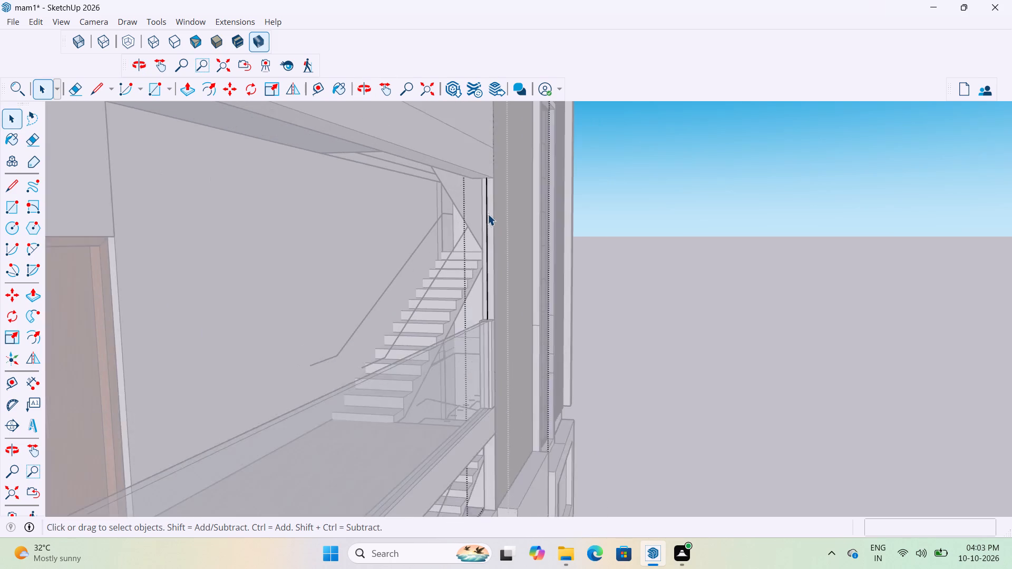
scroll(488, 214, "up", 4)
left_click(488, 201)
key("Delete")
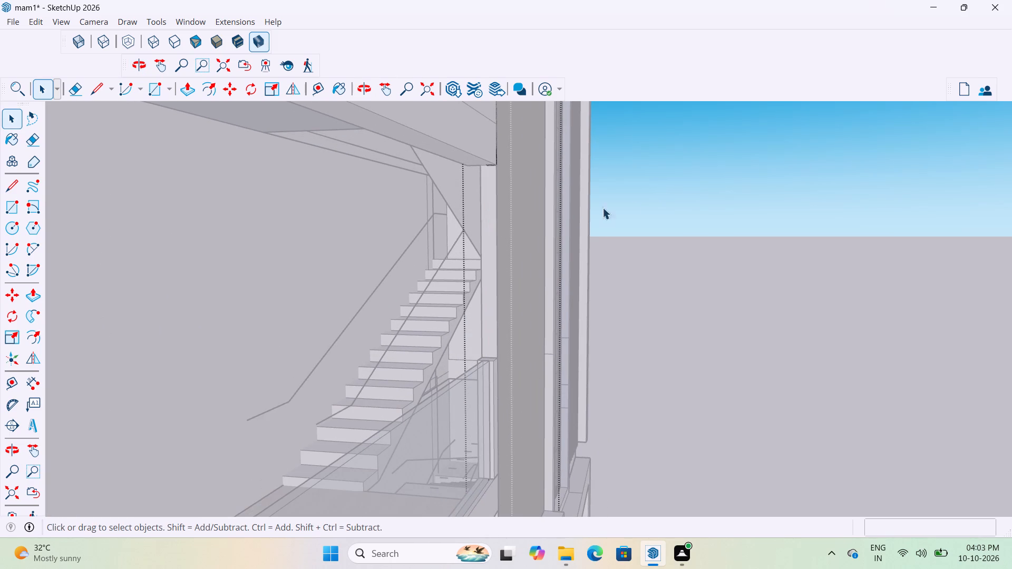
left_click(686, 189)
Examine the stair tower's front wall panel, window and junction with the upper slab band from several angles.
scroll(590, 302, "down", 5)
scroll(542, 270, "up", 13)
middle_click_drag(574, 257, 591, 242)
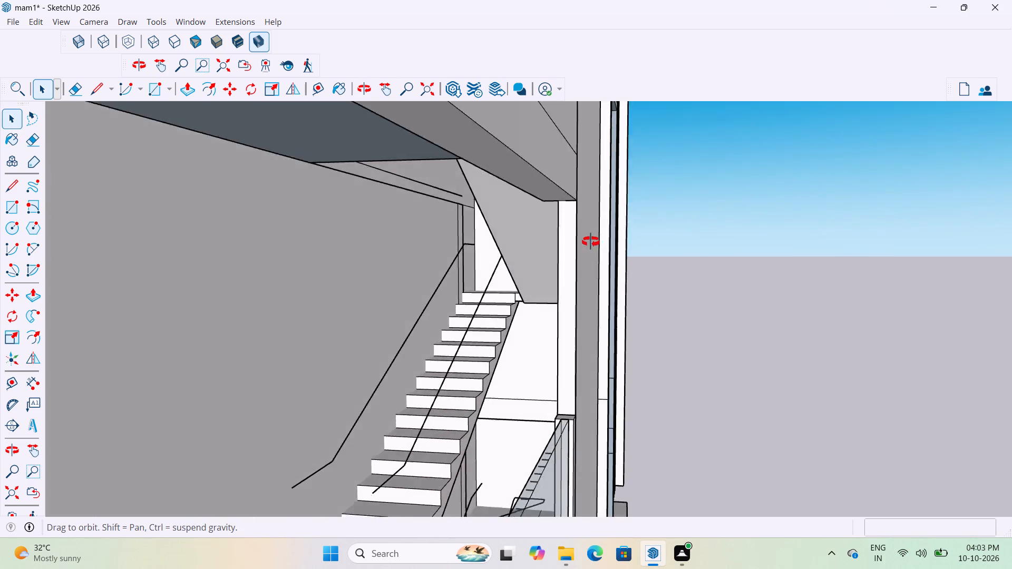
middle_click_drag(591, 242, 291, 277)
scroll(523, 207, "up", 2)
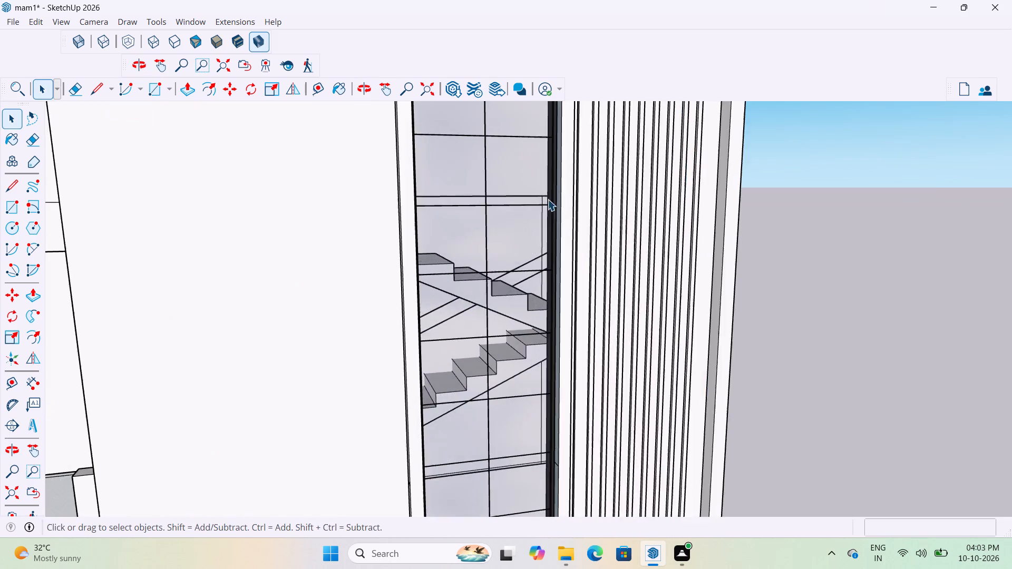
scroll(548, 199, "up", 2)
middle_click_drag(573, 216, 799, 225)
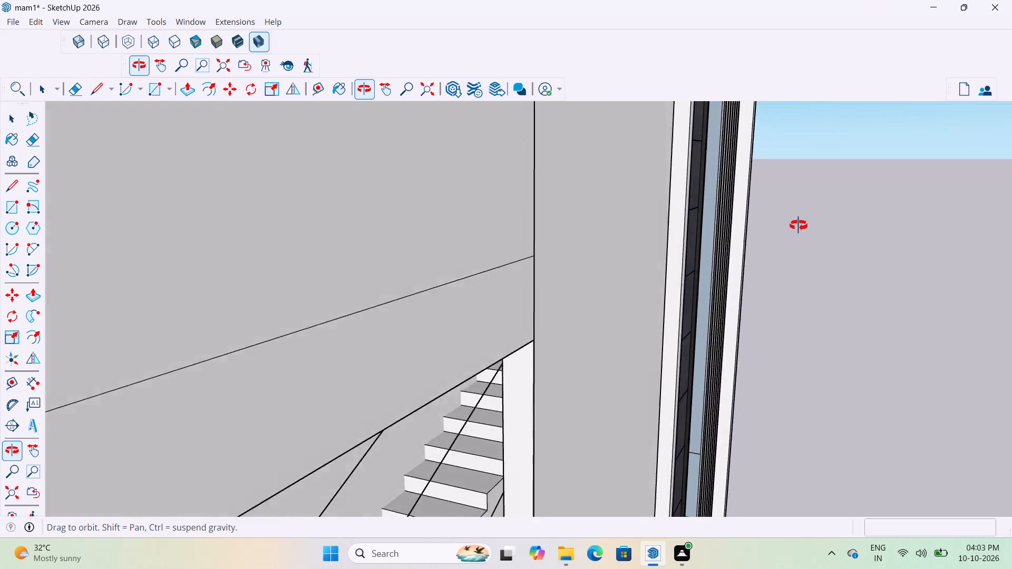
middle_click_drag(799, 225, 845, 217)
Fit the whole model in view, switch to the standard Front view and reframe the house's facade.
scroll(786, 245, "down", 16)
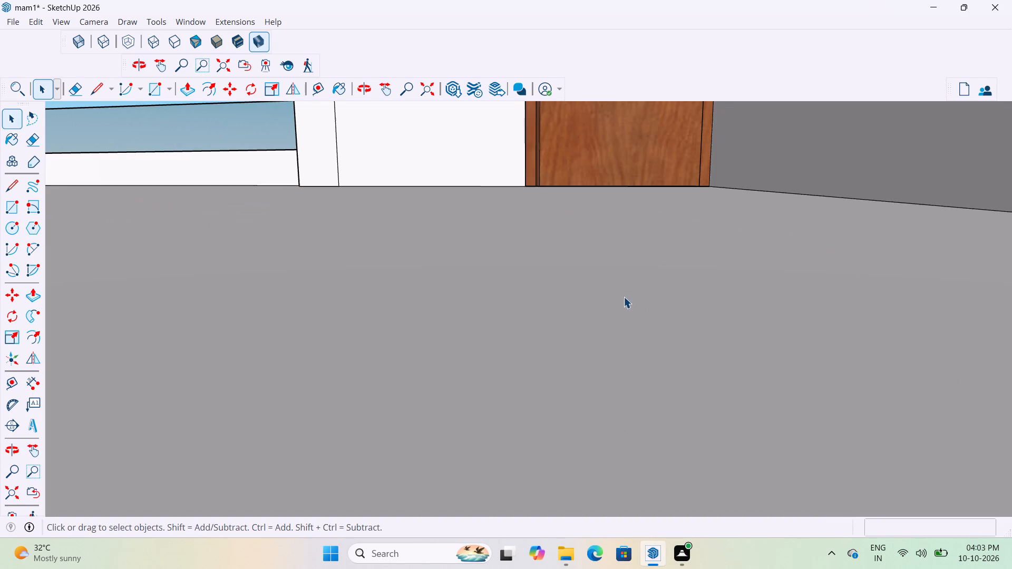
scroll(624, 297, "down", 20)
scroll(624, 297, "down", 20)
scroll(624, 297, "down", 7)
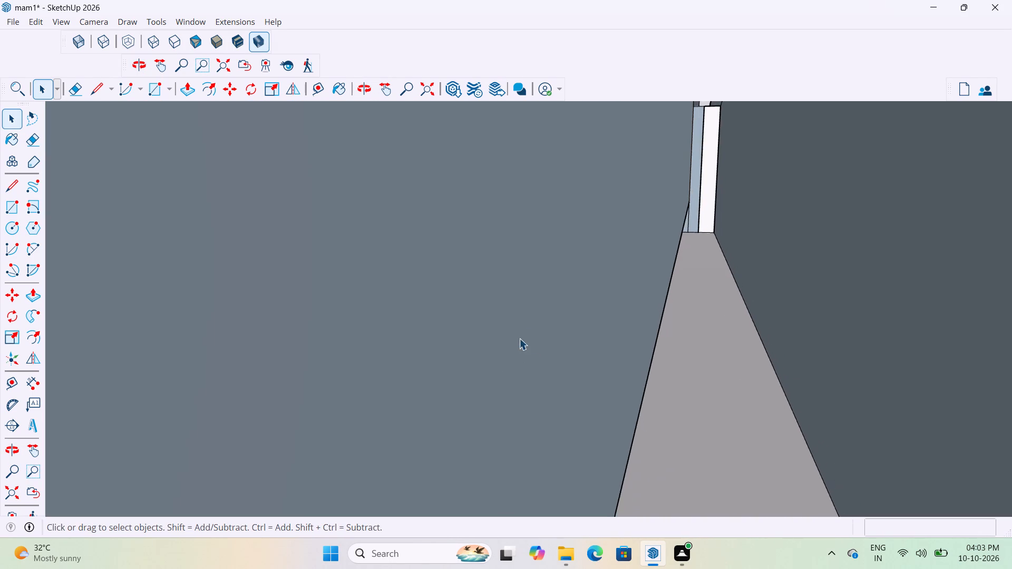
scroll(519, 338, "down", 3)
left_click(422, 91)
scroll(381, 342, "down", 5)
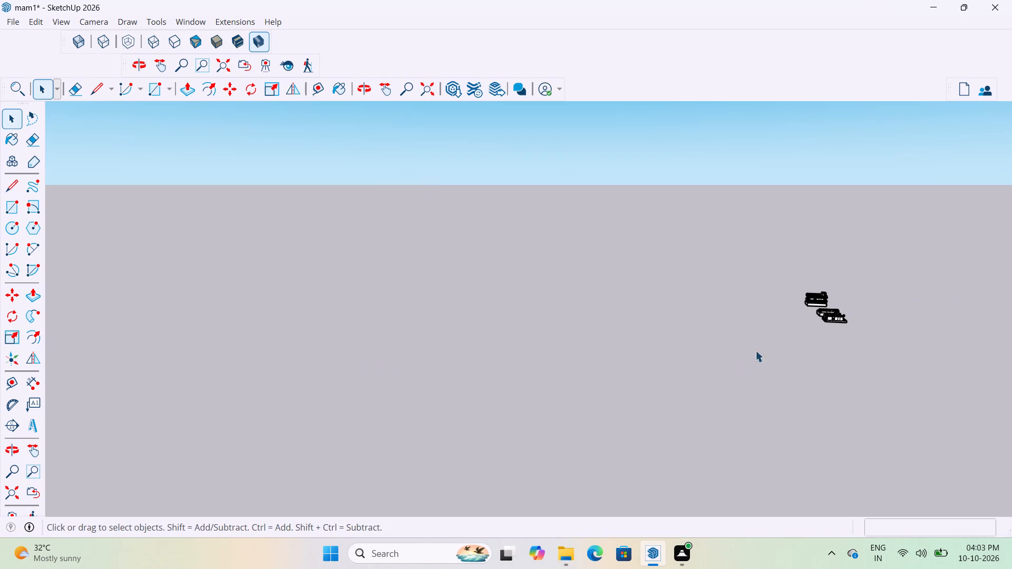
left_click(822, 301)
middle_click_drag(836, 303, 714, 325)
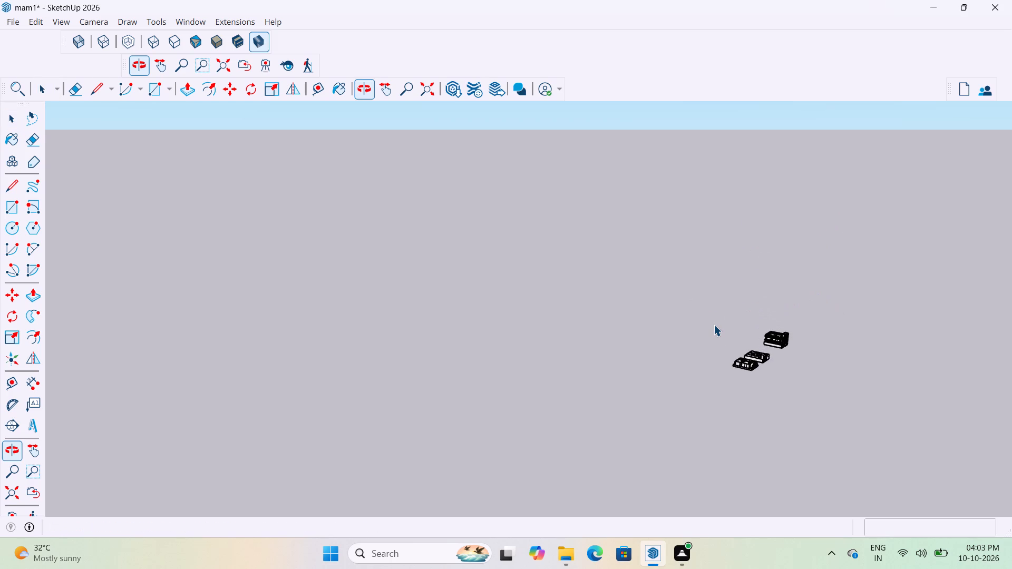
key("shift+f")
scroll(149, 268, "up", 7)
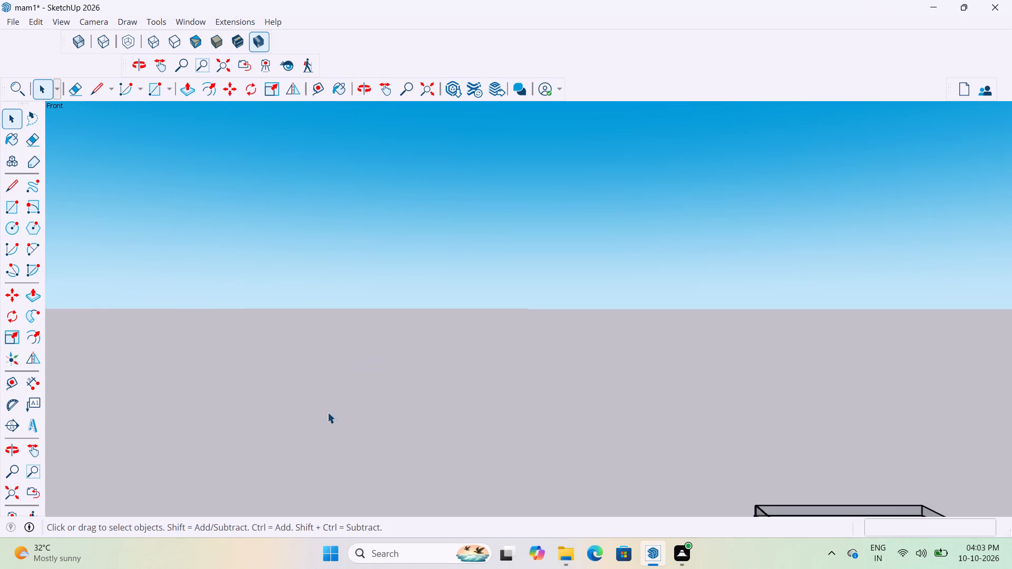
scroll(254, 201, "down", 3)
scroll(371, 309, "up", 9)
middle_click_drag(376, 257, 422, 323)
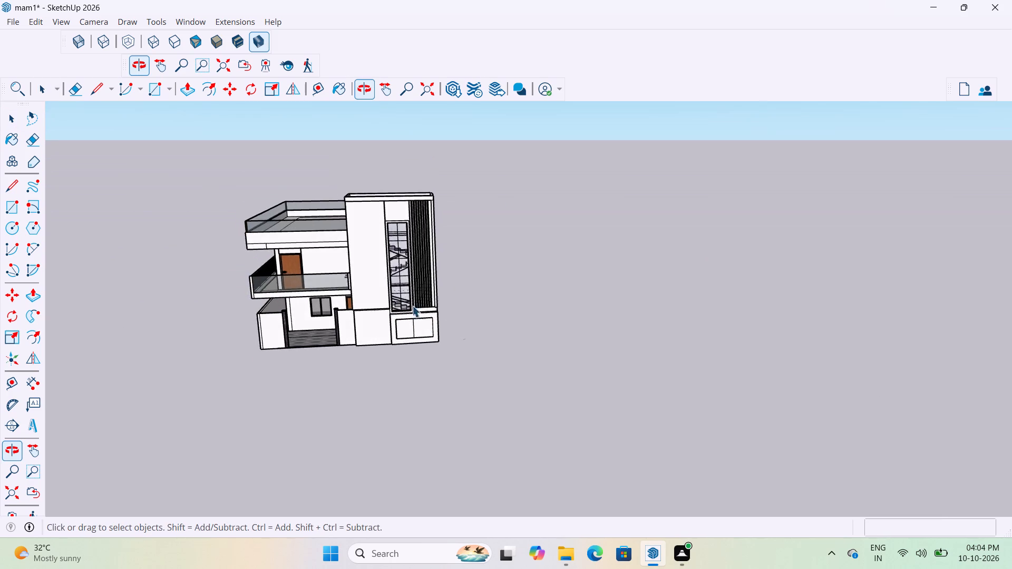
Examine the stair tower's front wall panel, inside its group and from outside, along its junction with the top slab band.
scroll(362, 255, "up", 11)
scroll(381, 367, "down", 4)
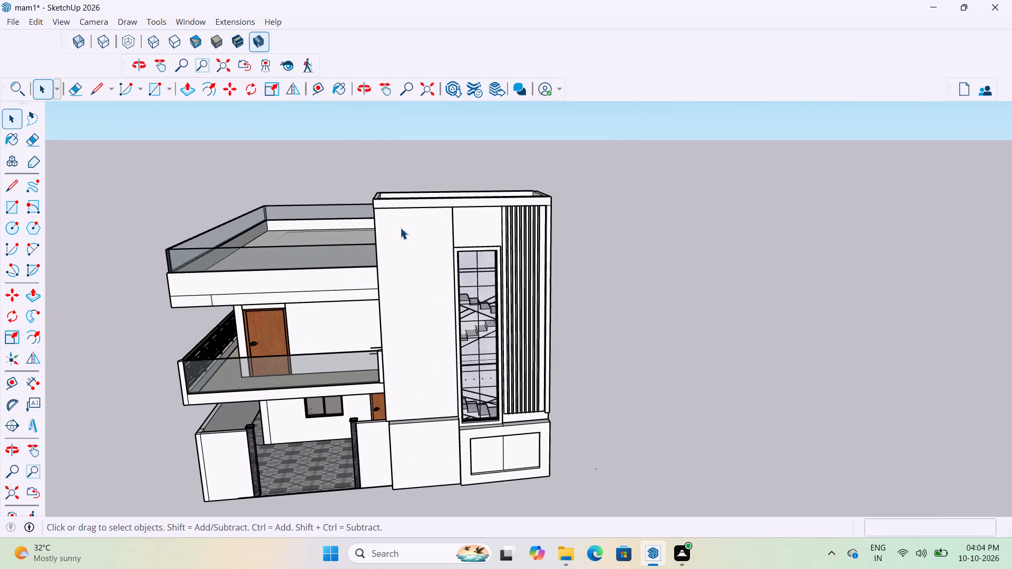
double_click(400, 228)
scroll(398, 239, "up", 12)
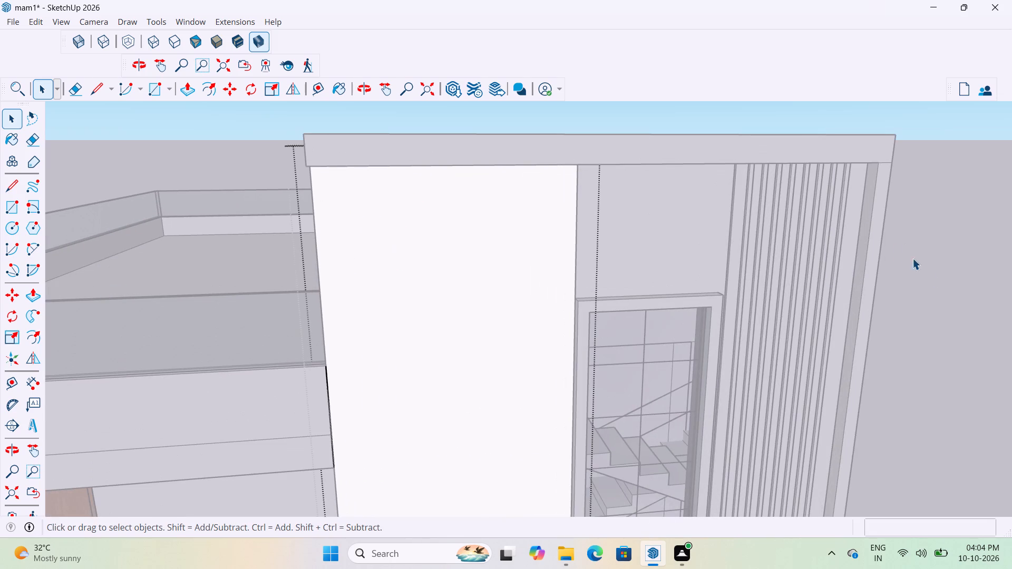
left_click(934, 273)
middle_click_drag(501, 193, 614, 155)
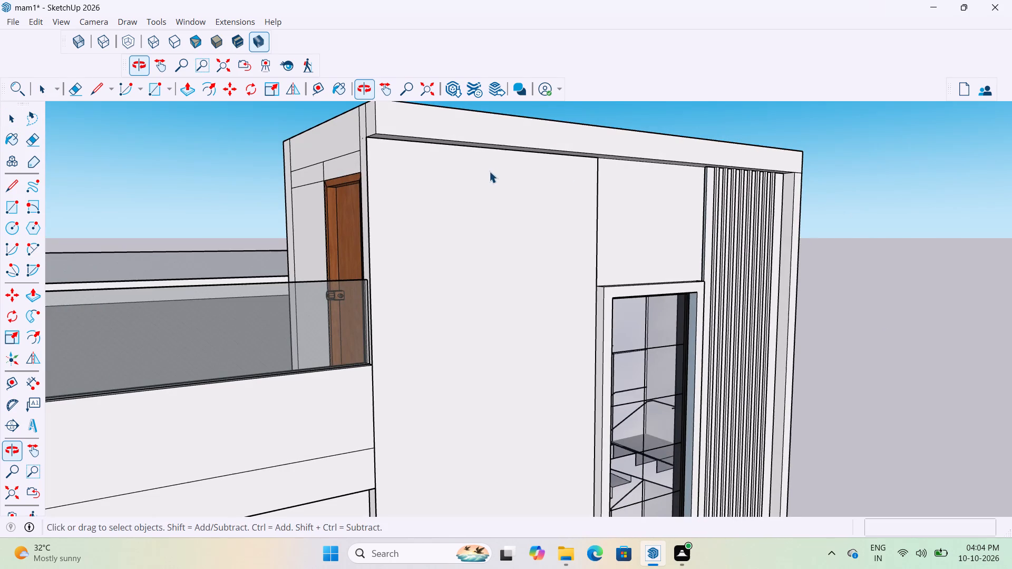
left_click(486, 174)
scroll(470, 176, "up", 3)
scroll(414, 197, "down", 3)
scroll(371, 258, "up", 3)
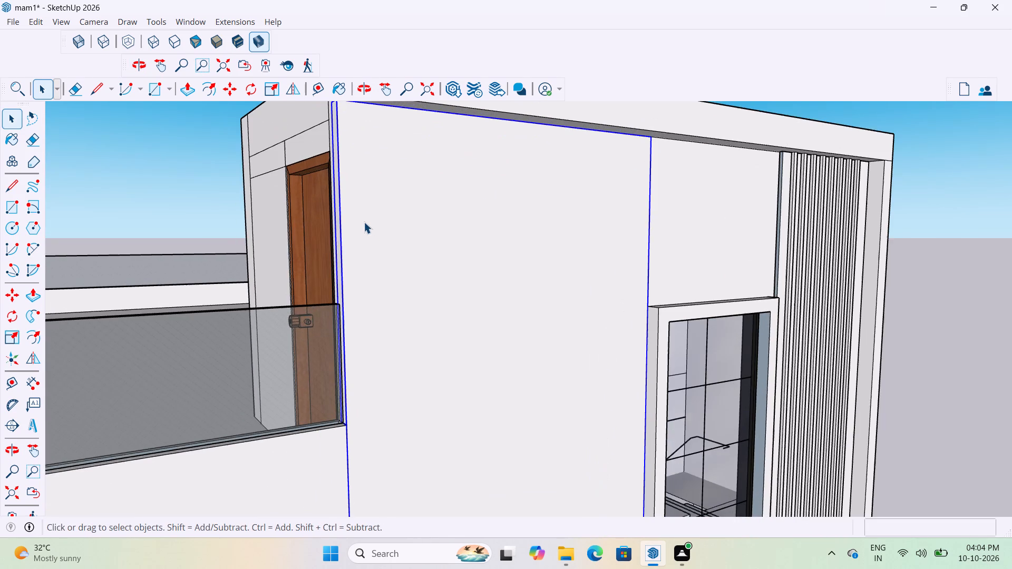
double_click(363, 218)
scroll(362, 271, "down", 4)
left_click(376, 242)
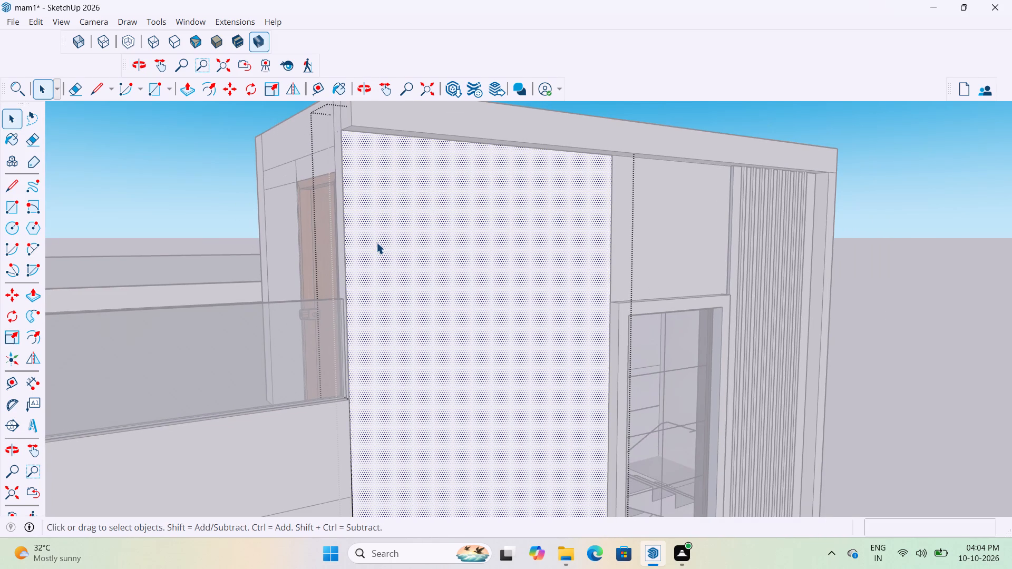
scroll(374, 127, "up", 12)
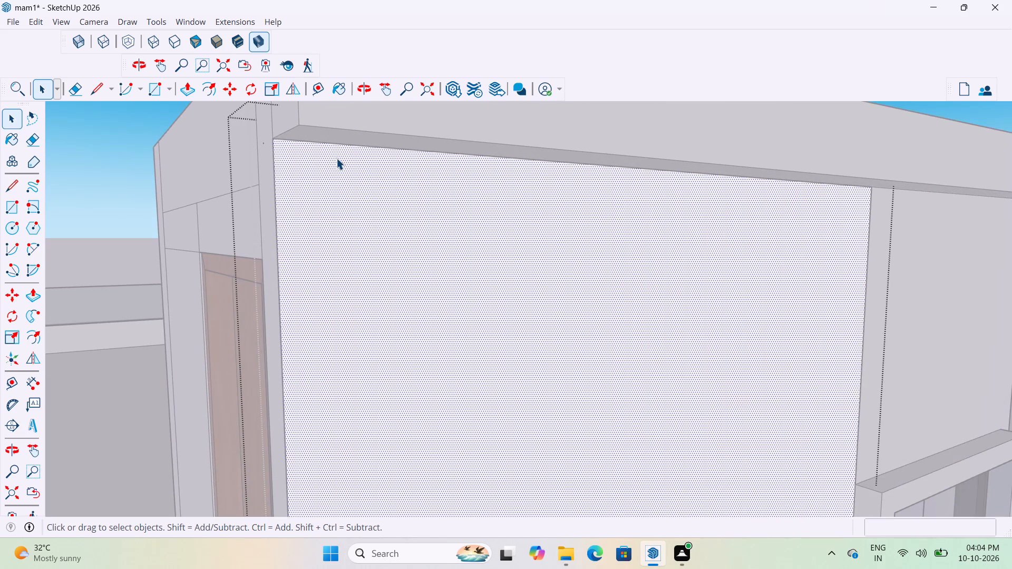
left_click(362, 147)
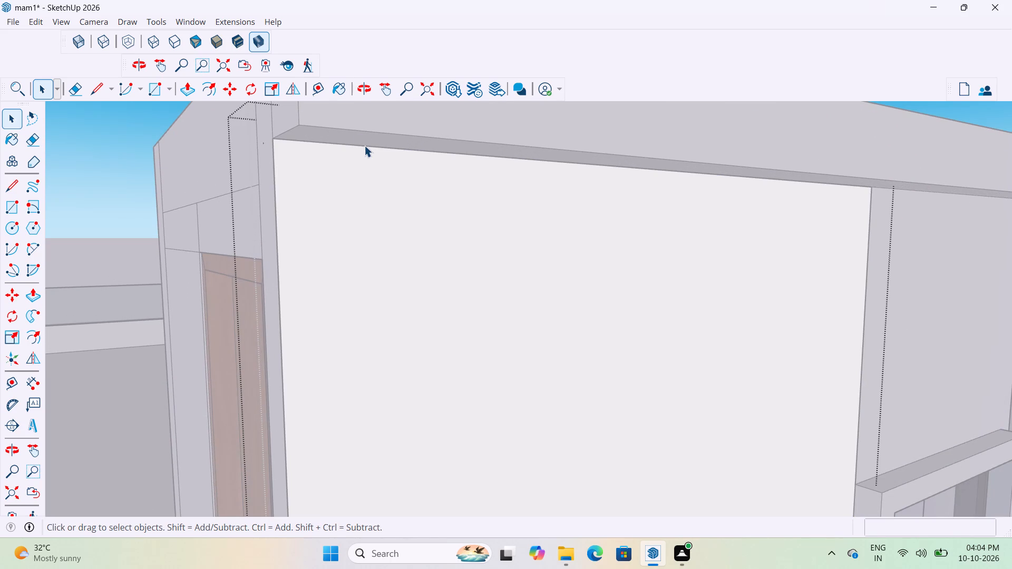
left_click(363, 146)
scroll(355, 157, "down", 9)
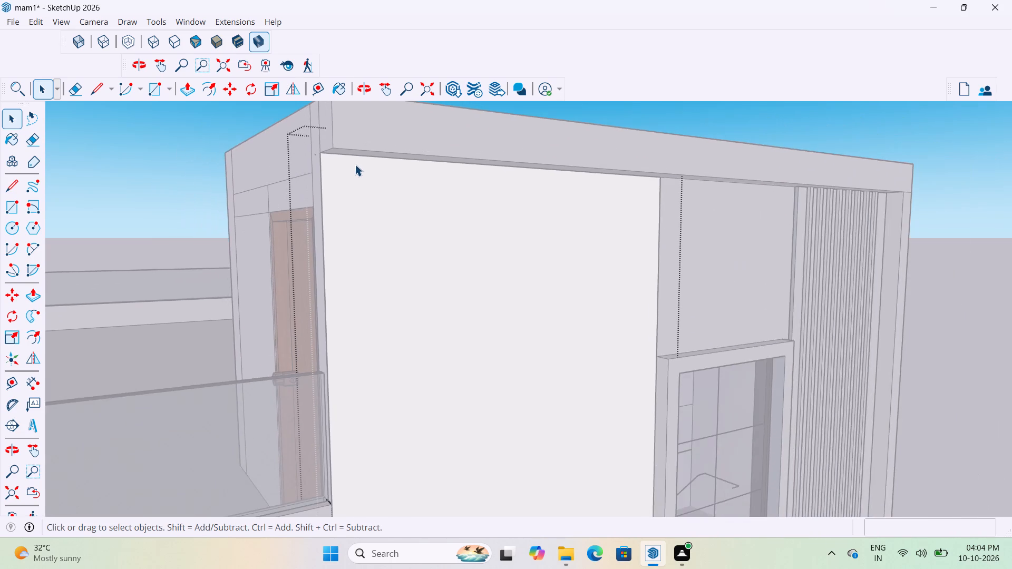
scroll(355, 165, "up", 3)
scroll(319, 195, "down", 11)
left_click(889, 184)
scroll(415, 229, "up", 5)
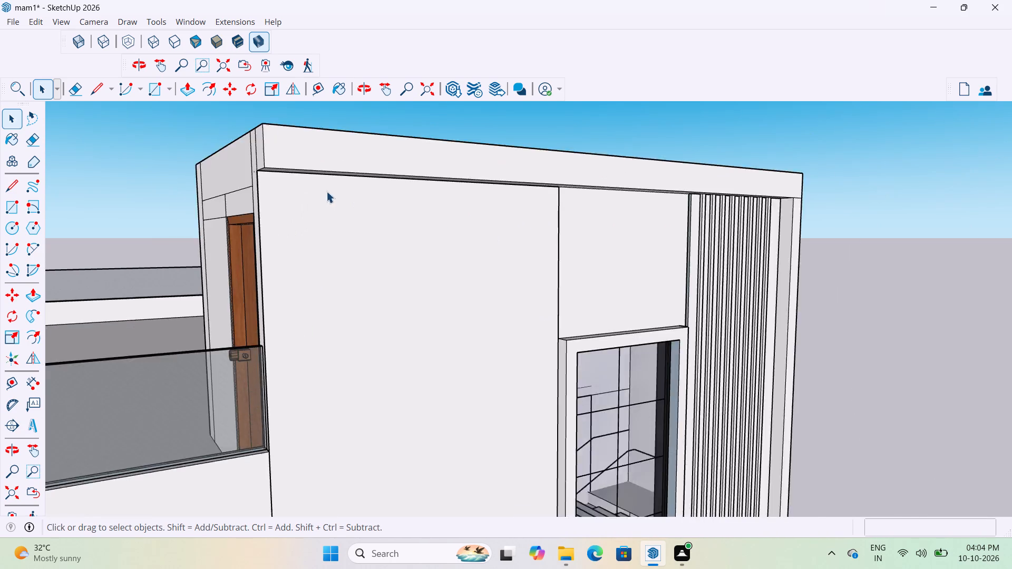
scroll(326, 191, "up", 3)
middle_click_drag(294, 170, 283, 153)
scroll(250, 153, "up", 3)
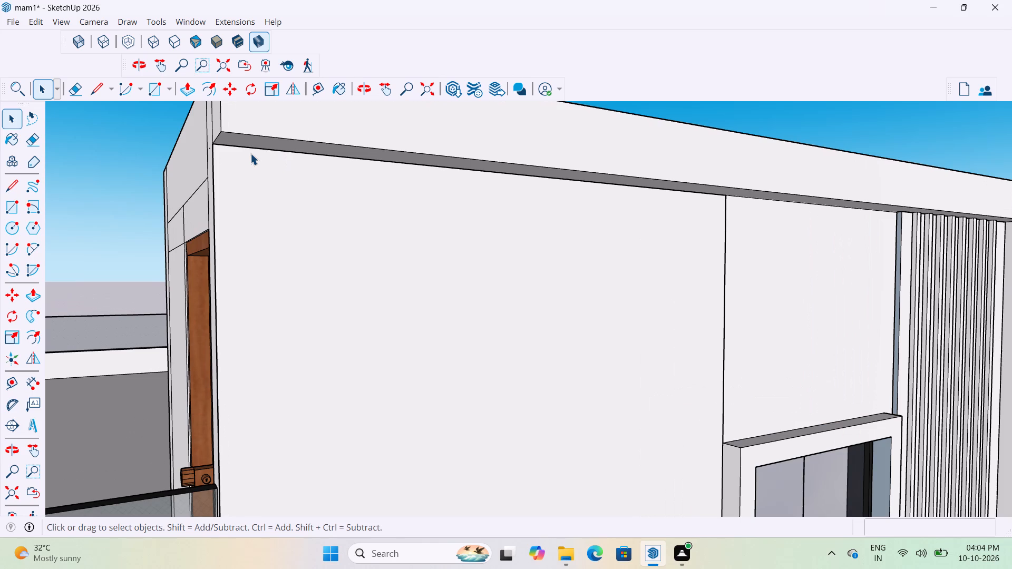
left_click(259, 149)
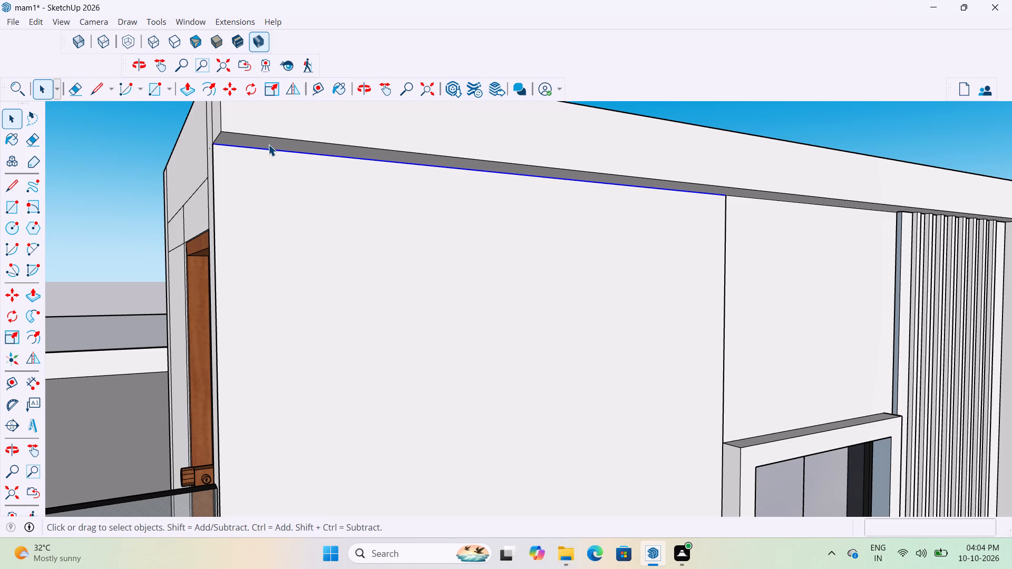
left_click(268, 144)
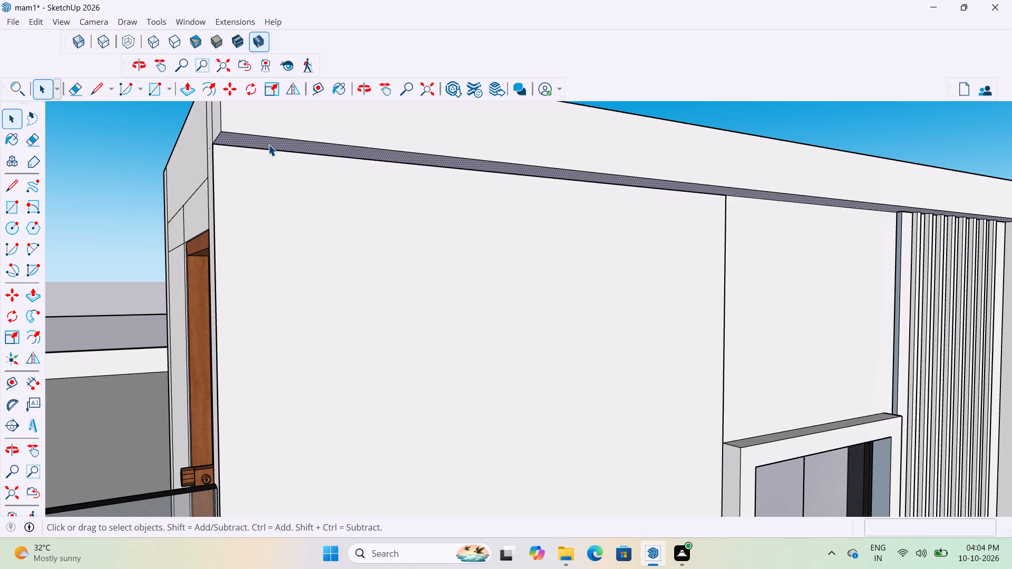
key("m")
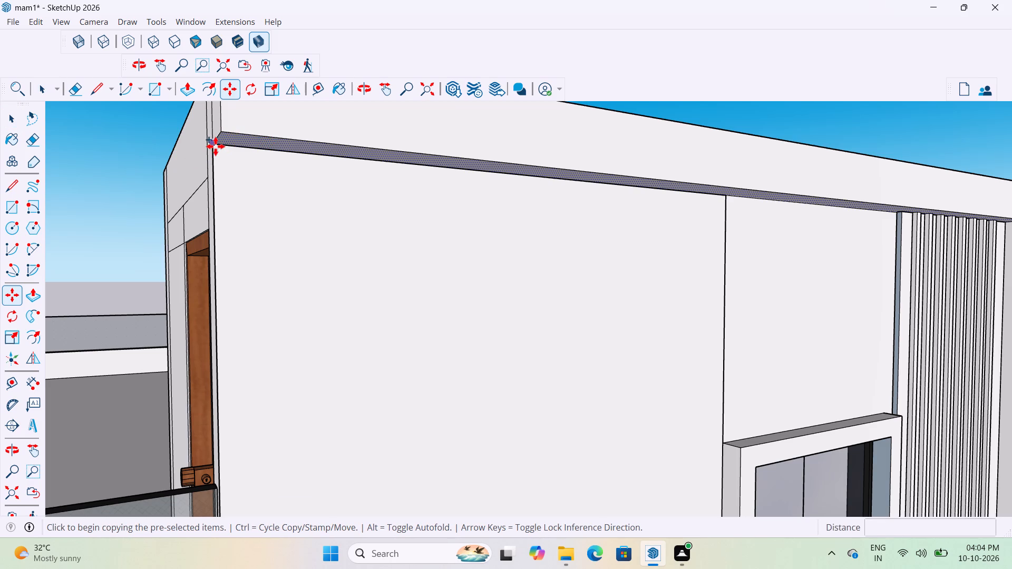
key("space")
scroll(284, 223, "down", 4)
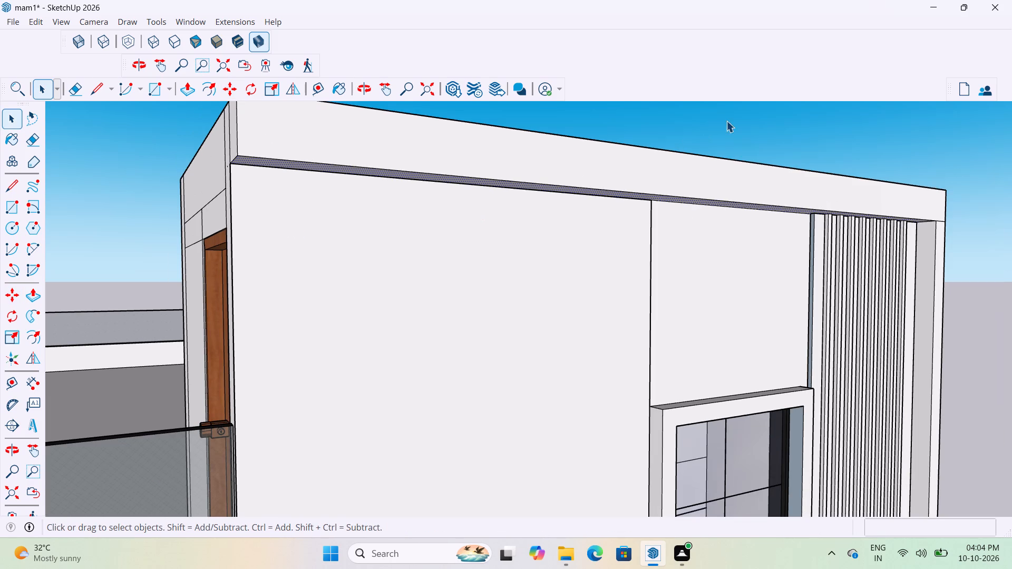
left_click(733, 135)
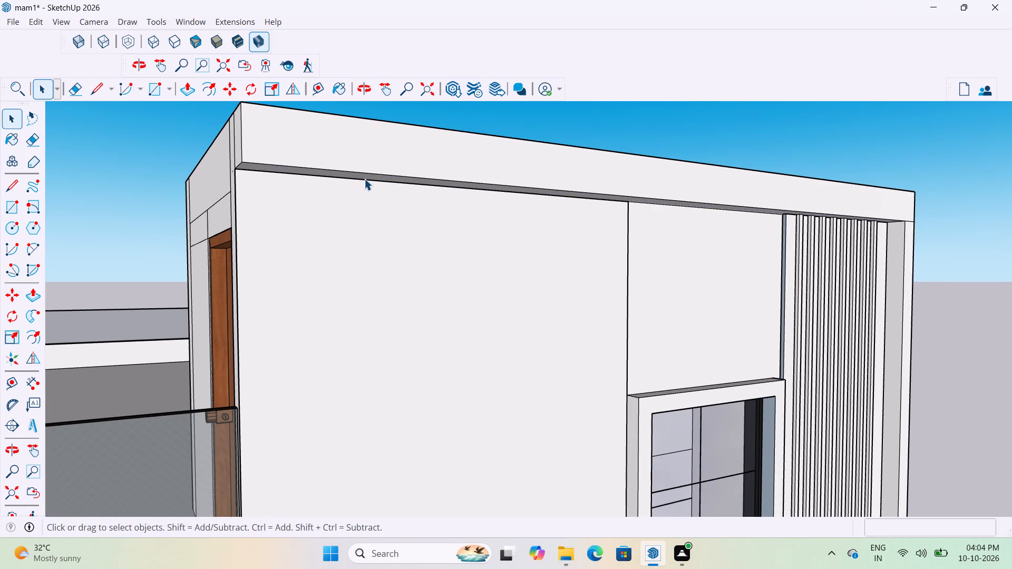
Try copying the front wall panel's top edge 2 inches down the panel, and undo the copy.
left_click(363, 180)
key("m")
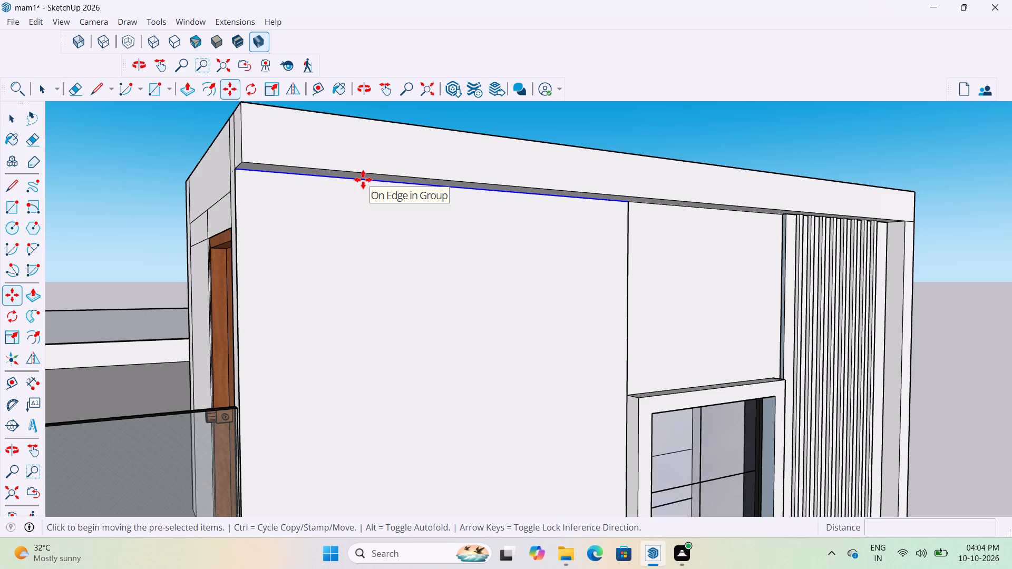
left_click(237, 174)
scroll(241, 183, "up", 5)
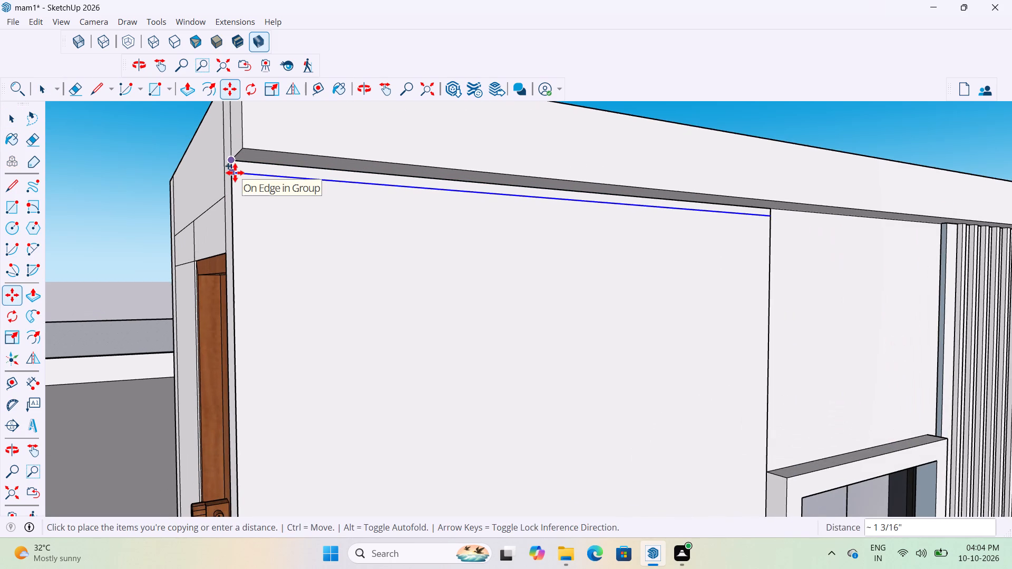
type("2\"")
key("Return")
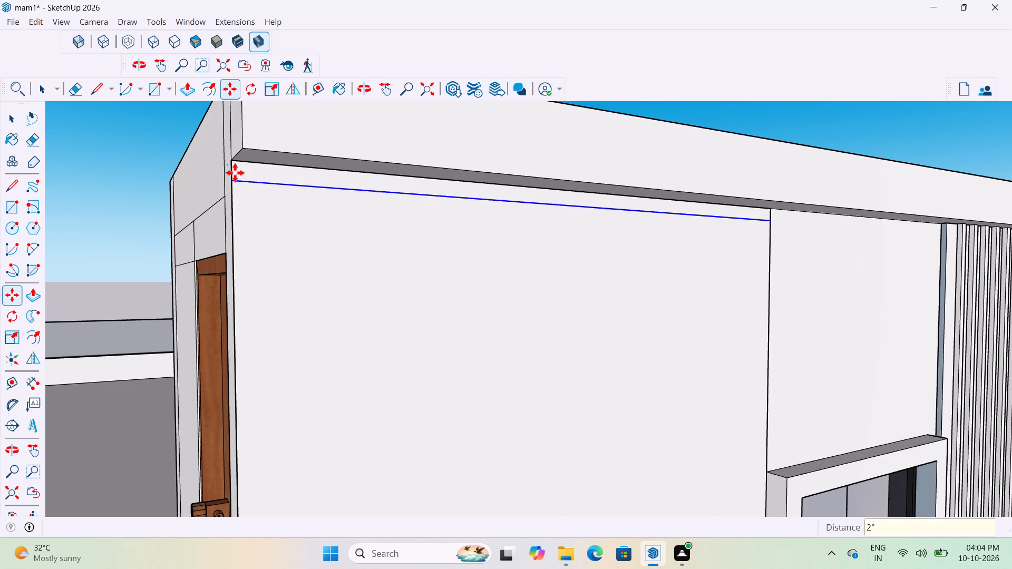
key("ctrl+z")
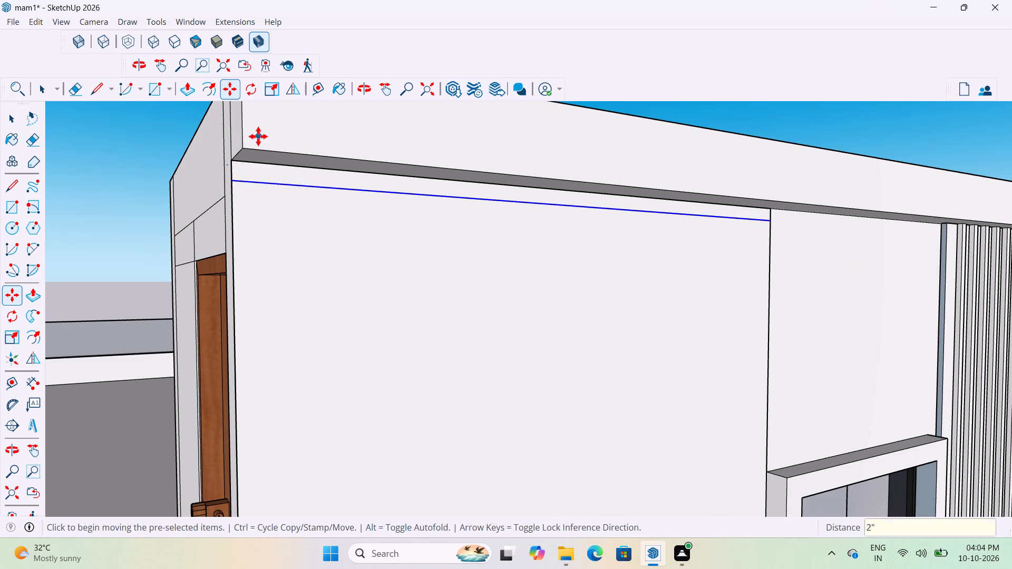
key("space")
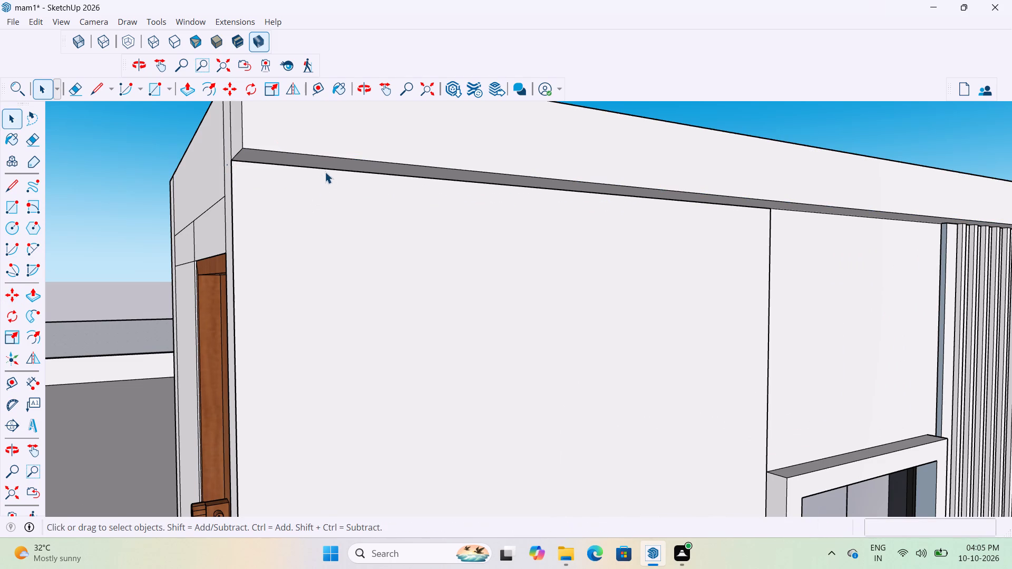
Copy the front wall panel's top edge 1 inch straight down the panel.
left_click(327, 169)
key("m")
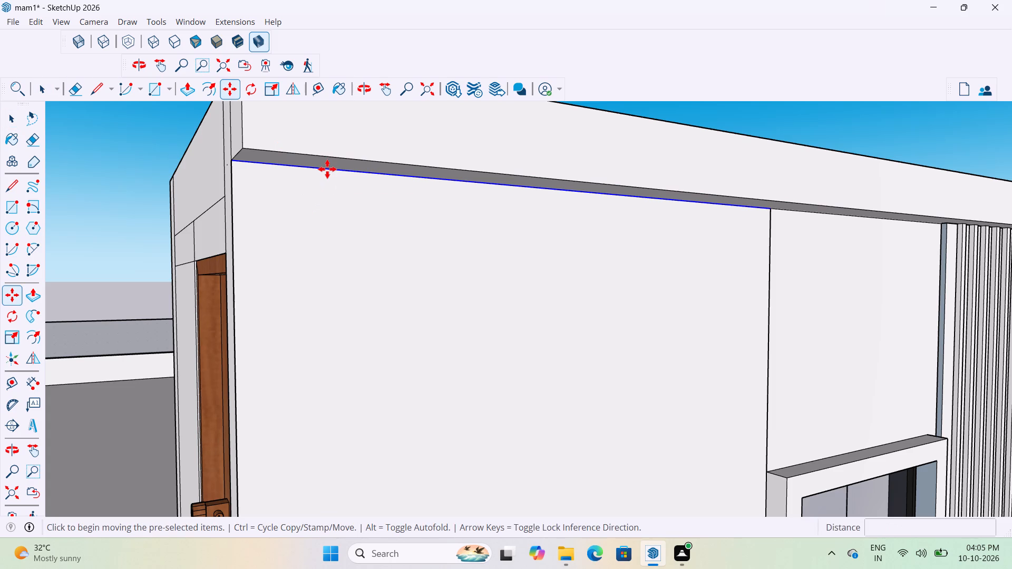
left_click(235, 164)
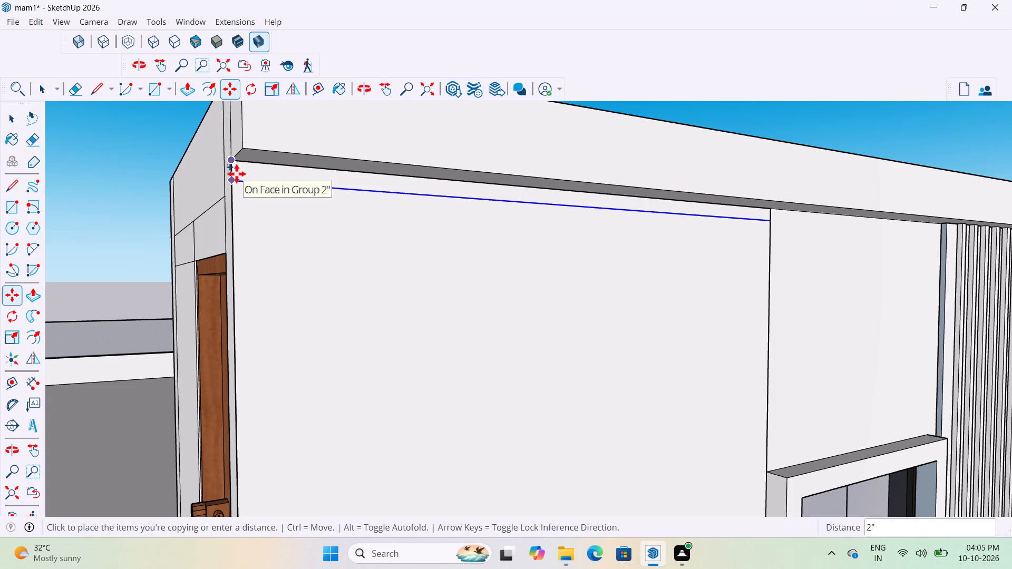
type("1\"")
key("Return")
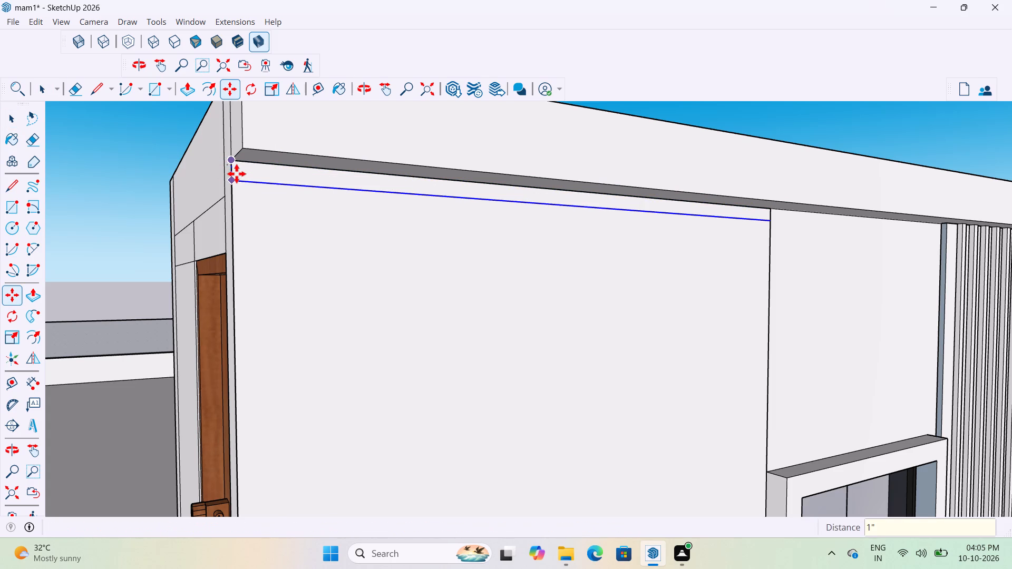
key("space")
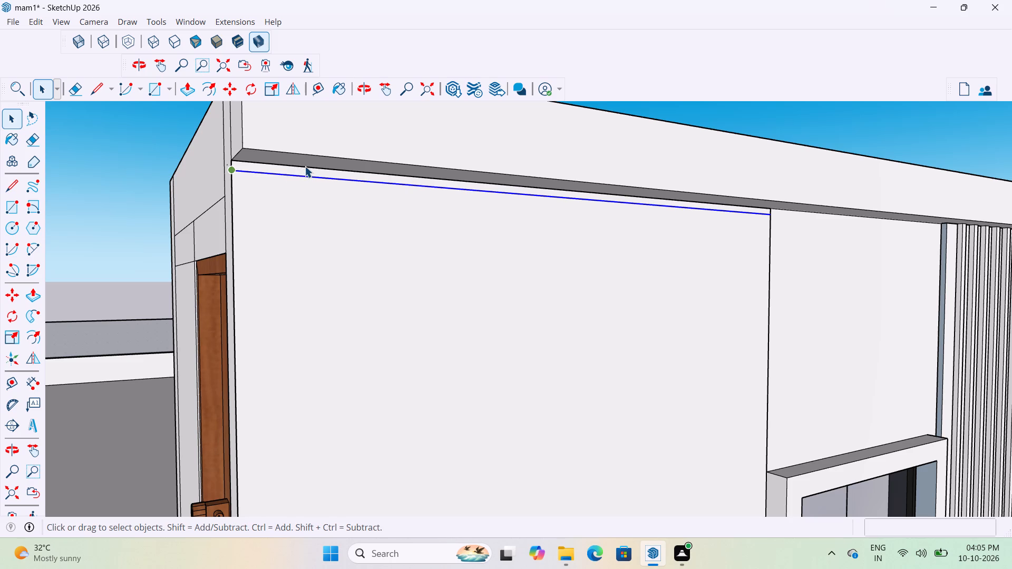
Copy the panel's top edge and the line 1 inch below it 1 foot down, and array the pair 20 times down the wall.
left_click(303, 166)
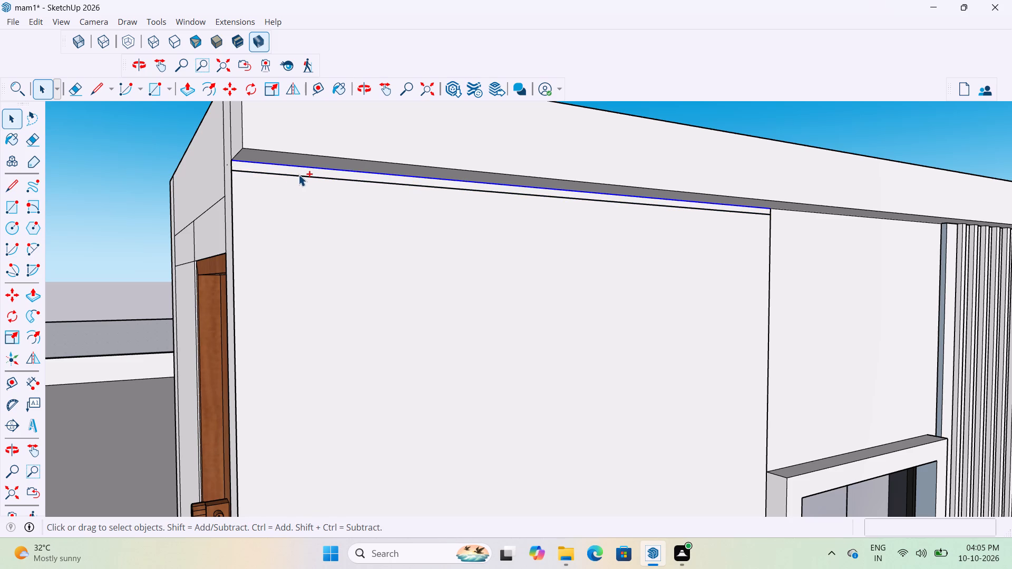
left_click(298, 174, "ctrl")
key("m")
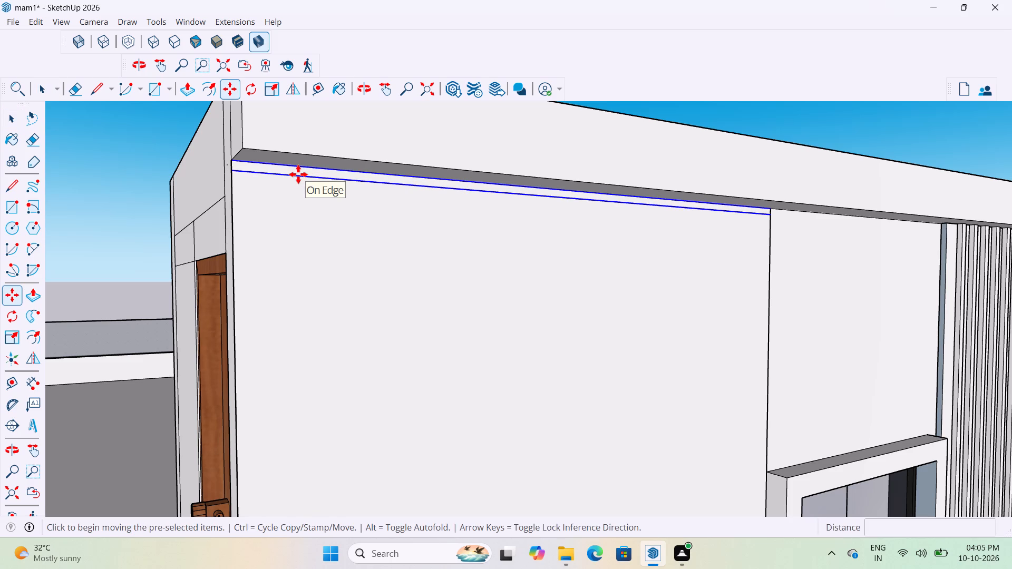
left_click(233, 162)
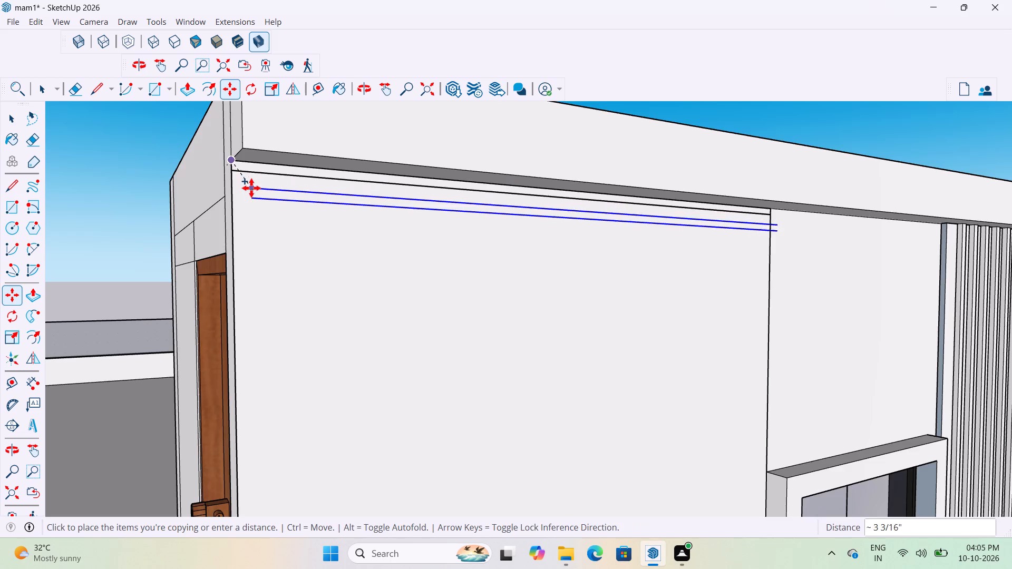
scroll(251, 188, "down", 8)
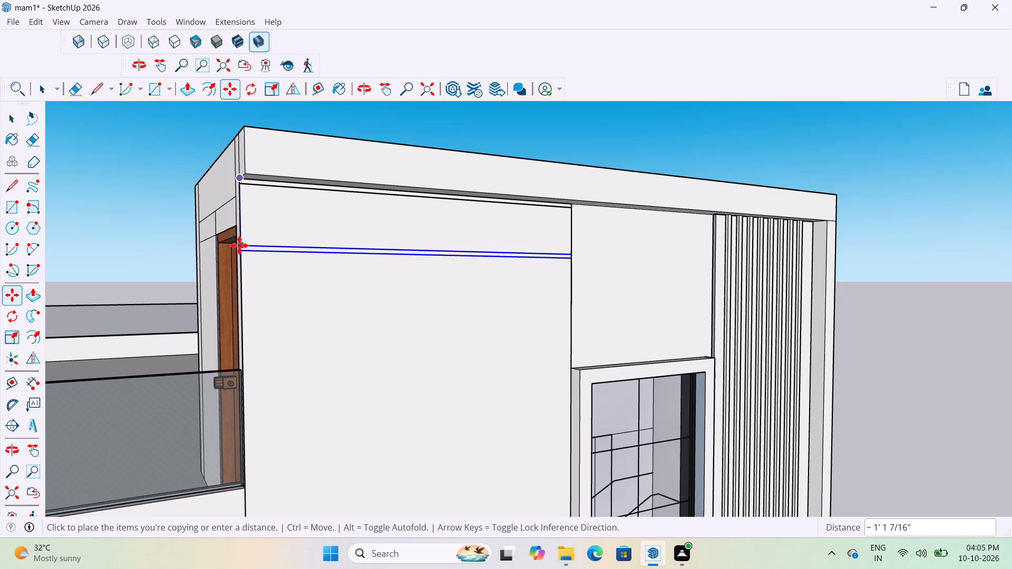
type("1'")
key("Return")
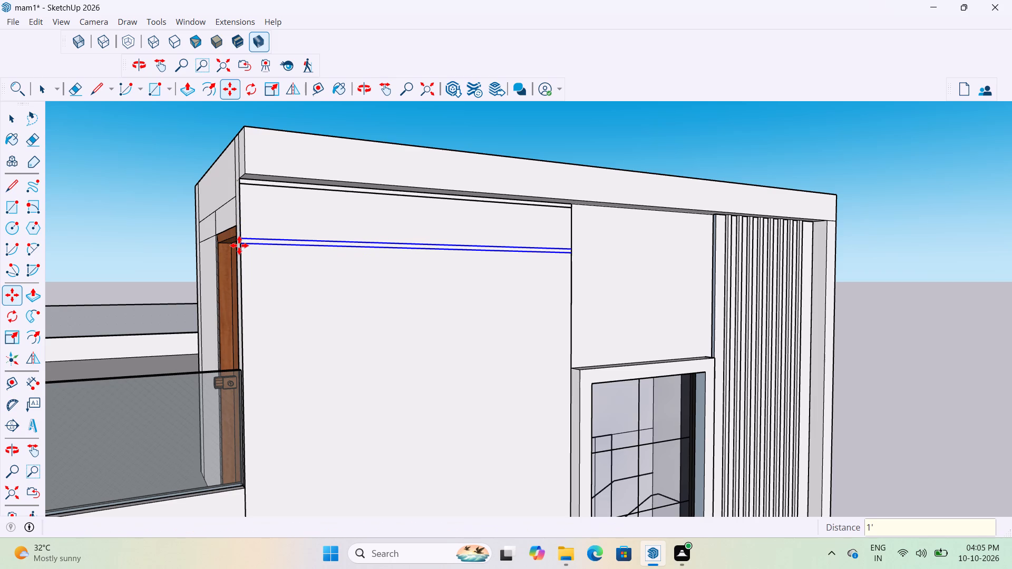
type("*20")
key("0")
key("BackSpace")
key("Return")
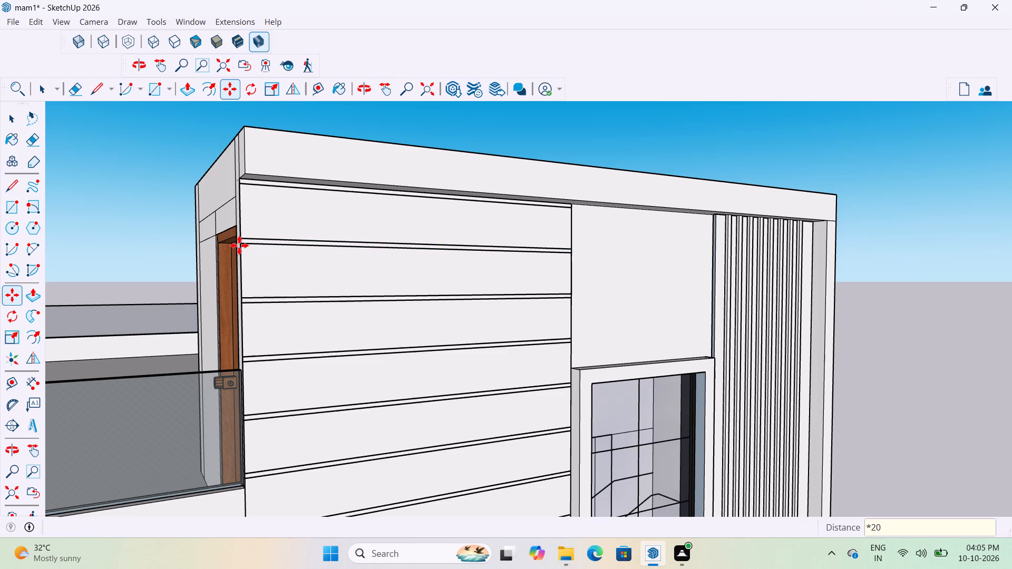
scroll(404, 244, "down", 15)
scroll(417, 271, "down", 6)
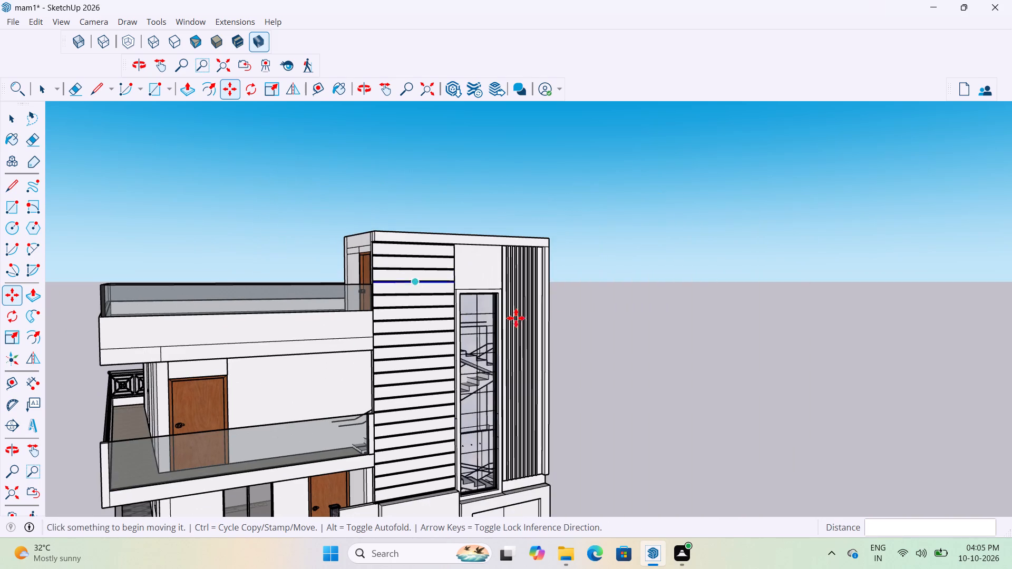
key("space")
left_click(585, 326)
scroll(464, 466, "up", 4)
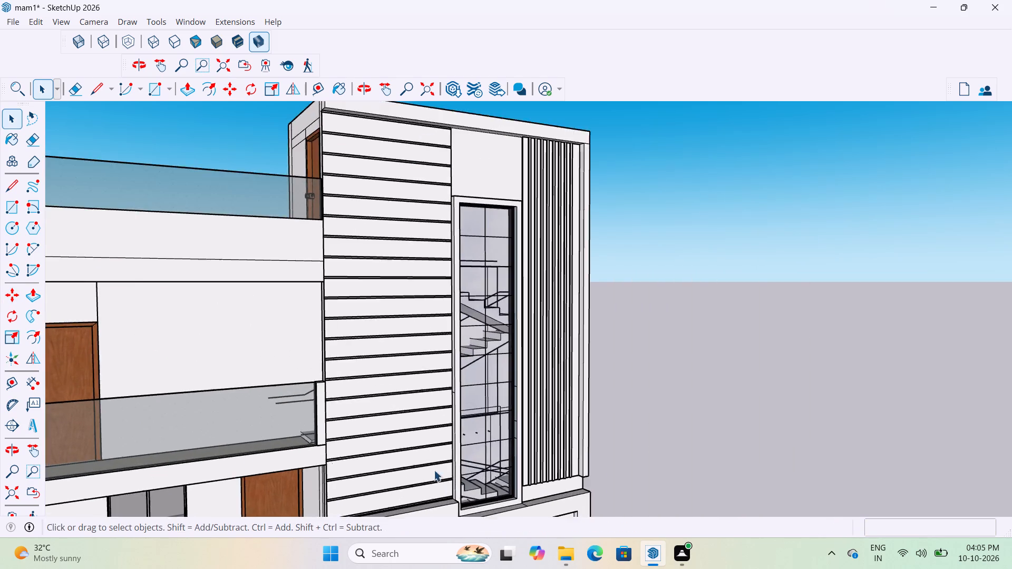
Examine the horizontal groove lines over the full height of the stair tower's front wall panel, from its base to the slab band.
middle_click_drag(427, 464, 375, 379)
middle_click_drag(319, 360, 335, 395)
scroll(335, 417, "up", 1)
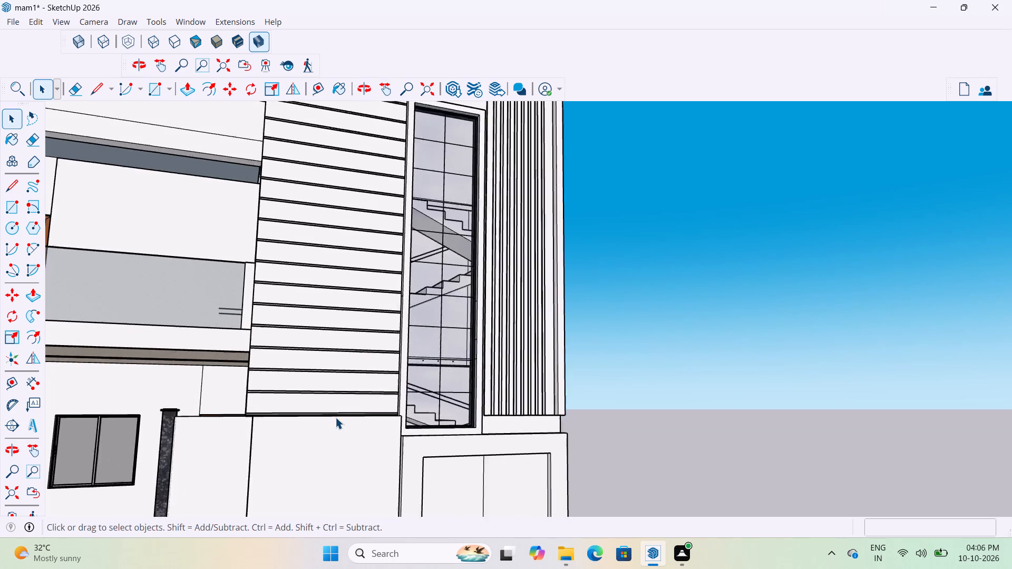
scroll(335, 417, "up", 6)
middle_click_drag(330, 404, 410, 466)
scroll(315, 519, "up", 3)
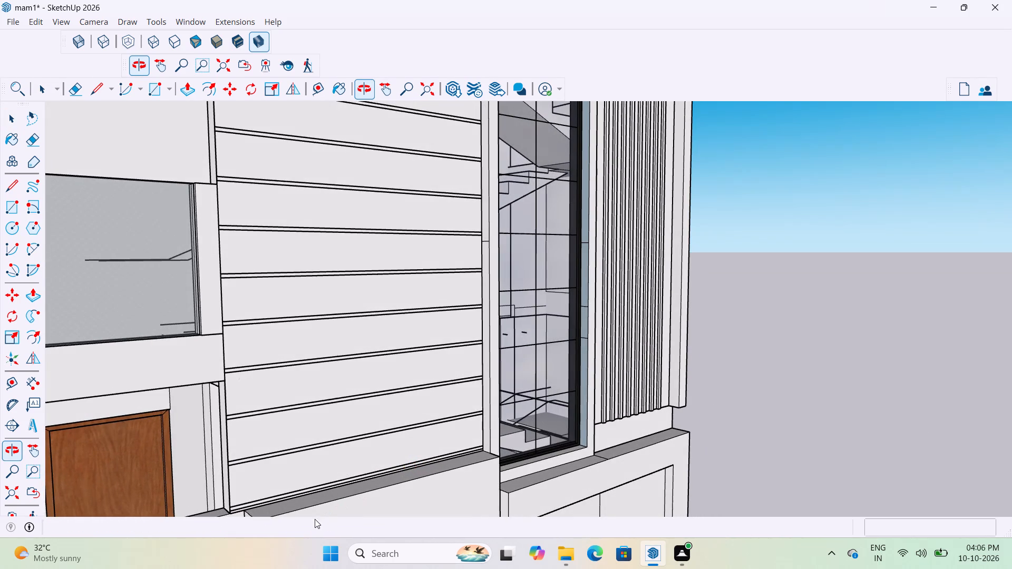
scroll(367, 403, "down", 9)
scroll(323, 454, "up", 1)
middle_click_drag(323, 453, 288, 491)
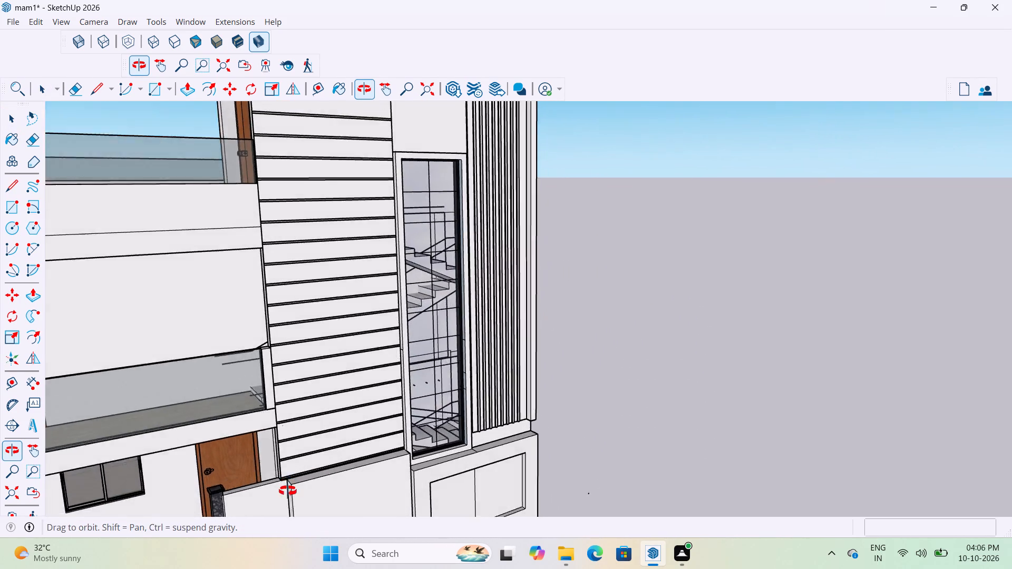
middle_click_drag(288, 491, 281, 502)
scroll(325, 344, "down", 3)
scroll(229, 197, "up", 6)
scroll(336, 286, "down", 3)
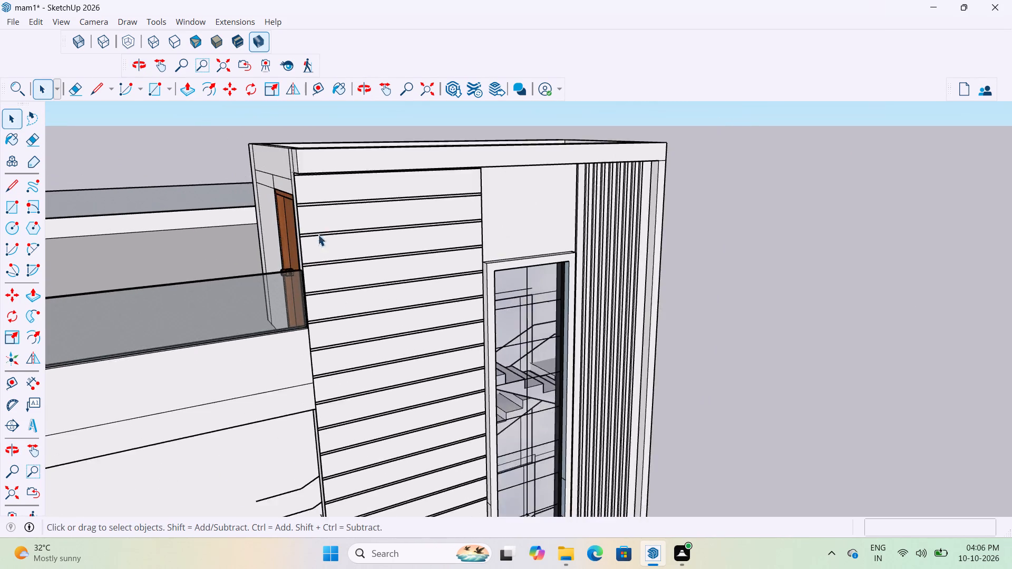
scroll(316, 229, "up", 11)
middle_click_drag(321, 180, 432, 213)
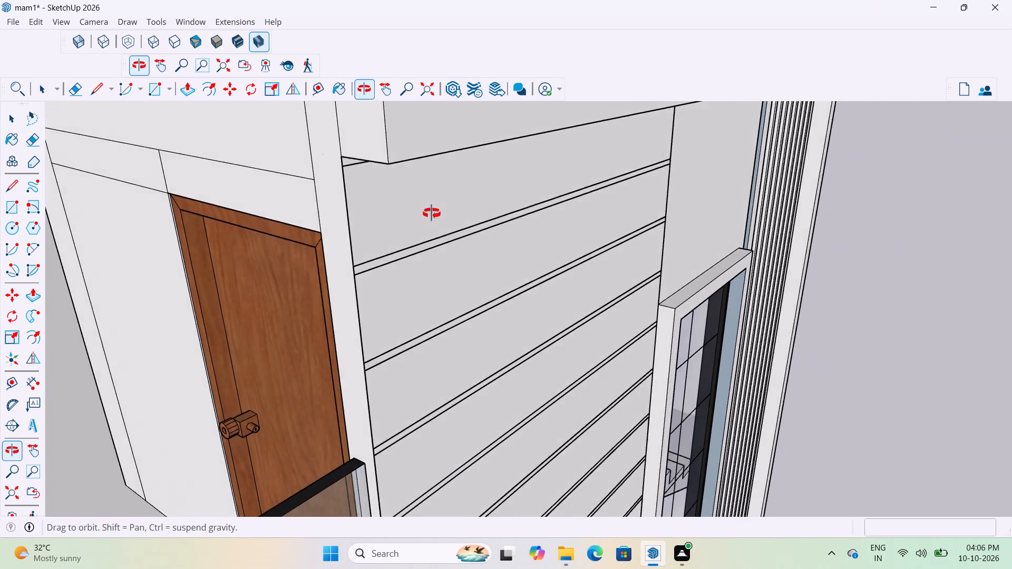
middle_click_drag(432, 213, 277, 239)
scroll(423, 366, "down", 4)
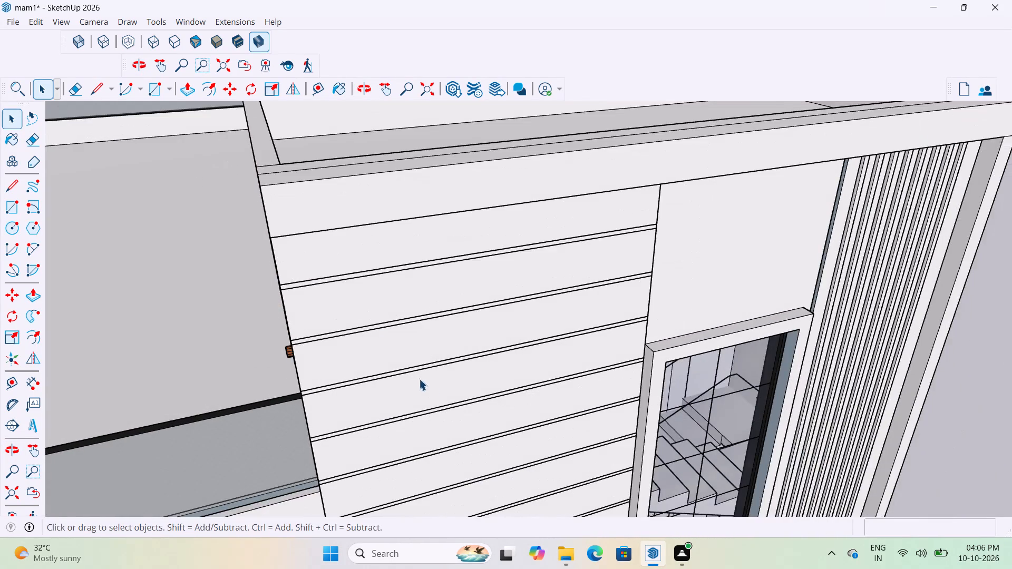
scroll(368, 244, "up", 4)
middle_click_drag(351, 246, 427, 173)
scroll(320, 172, "up", 1)
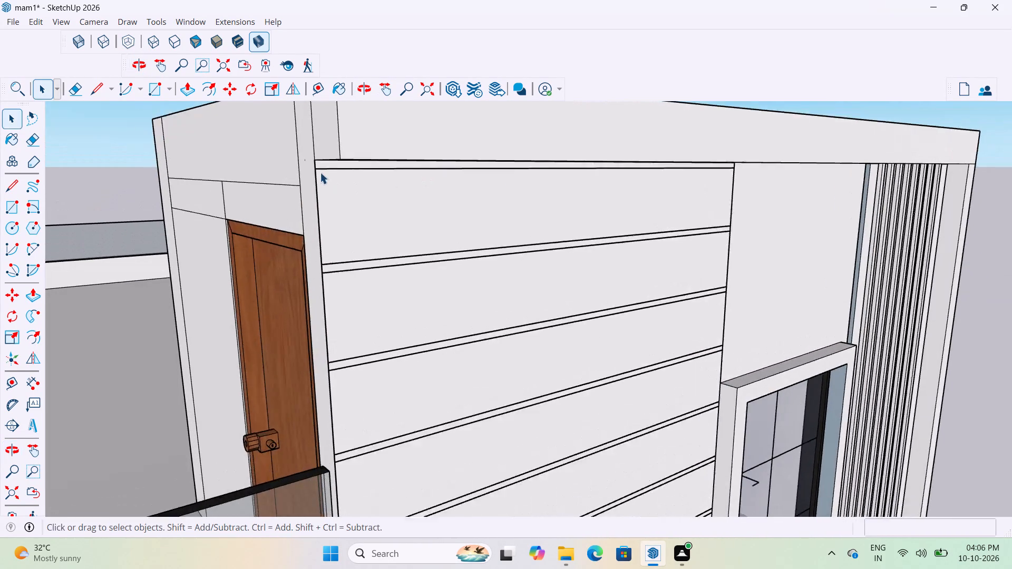
scroll(320, 172, "up", 8)
Check inside the panel's group and from outside whether the groove lines split the front wall face into separate strips.
left_click(343, 160)
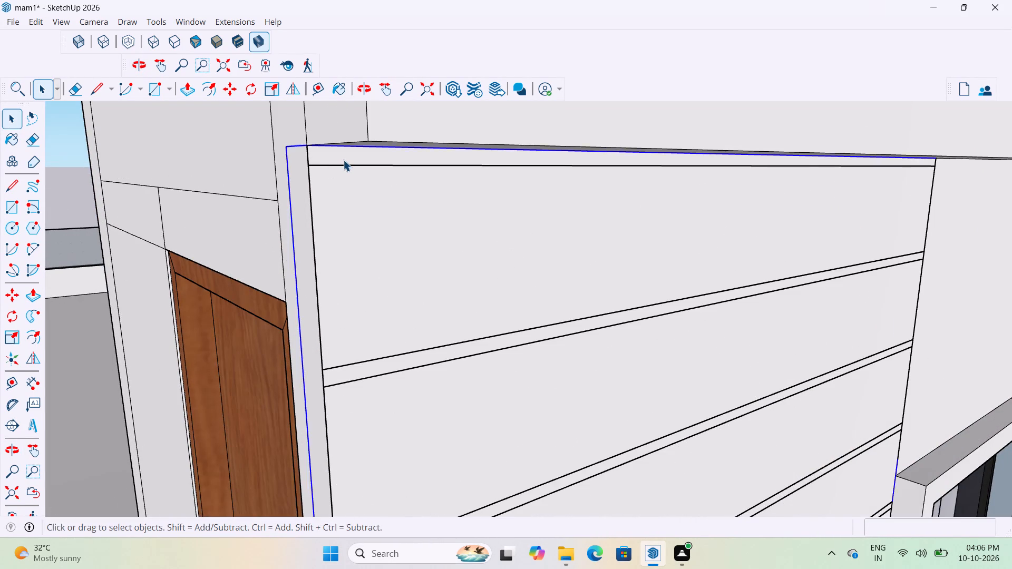
double_click(343, 160)
left_click(366, 162)
scroll(346, 180, "down", 9)
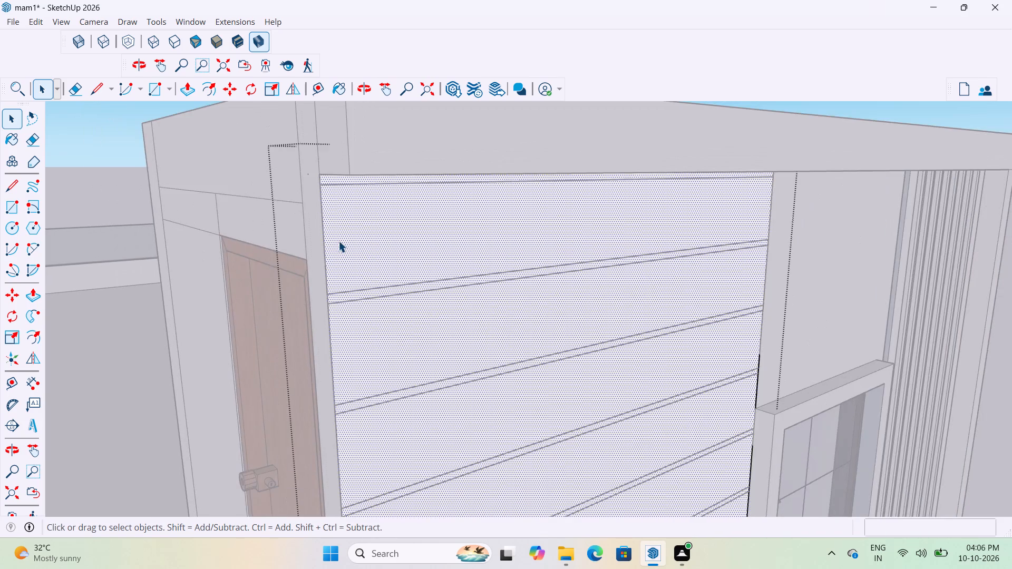
scroll(338, 241, "down", 16)
left_click(774, 201)
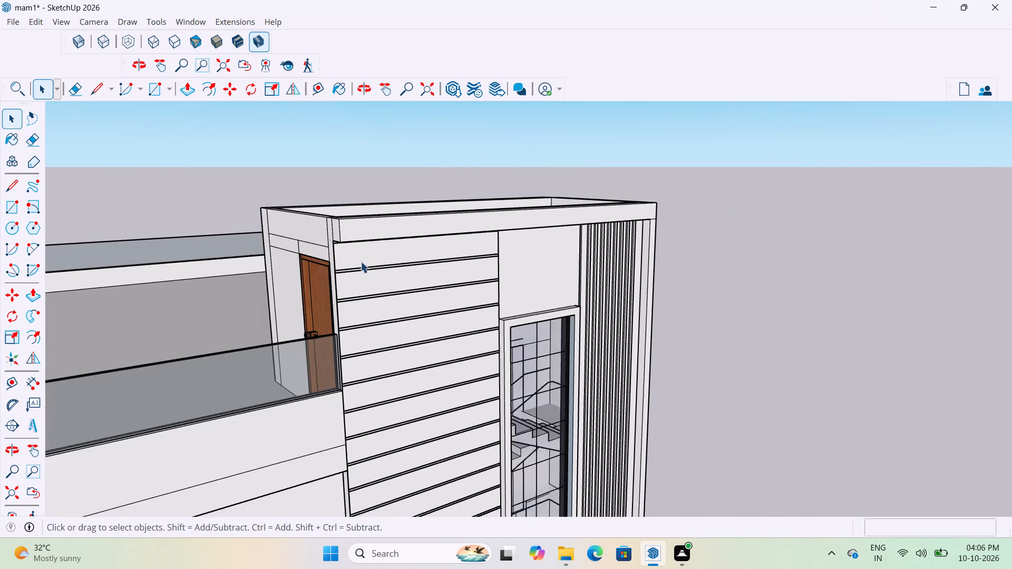
scroll(361, 261, "up", 14)
middle_click_drag(351, 259, 364, 241)
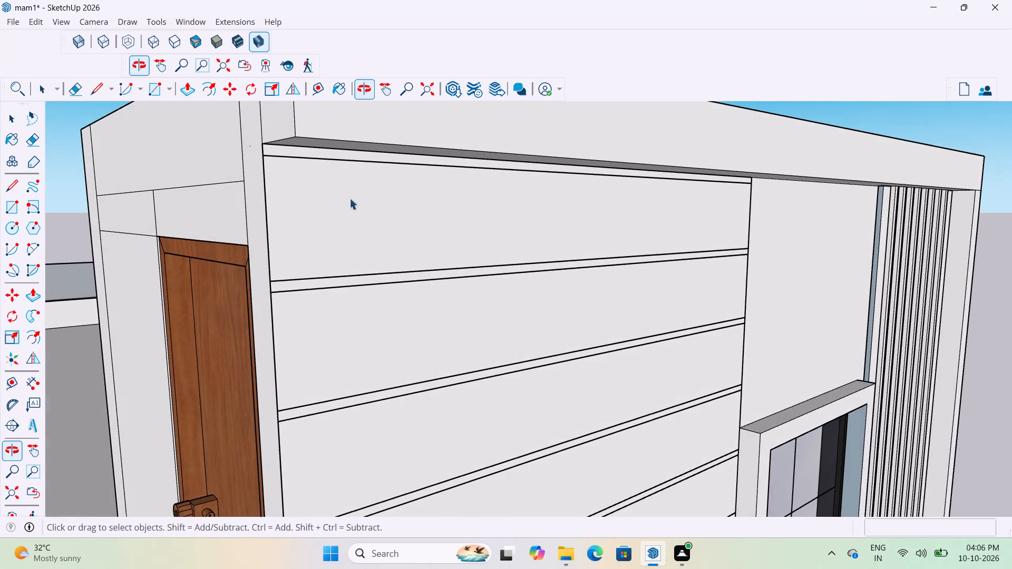
scroll(319, 157, "up", 5)
scroll(323, 163, "down", 6)
scroll(341, 222, "down", 4)
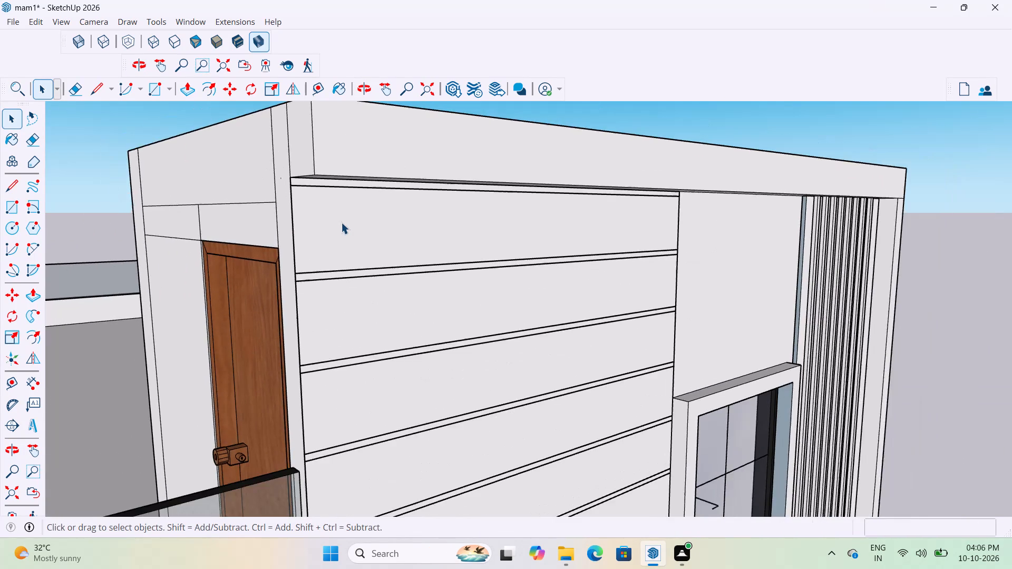
scroll(341, 222, "up", 3)
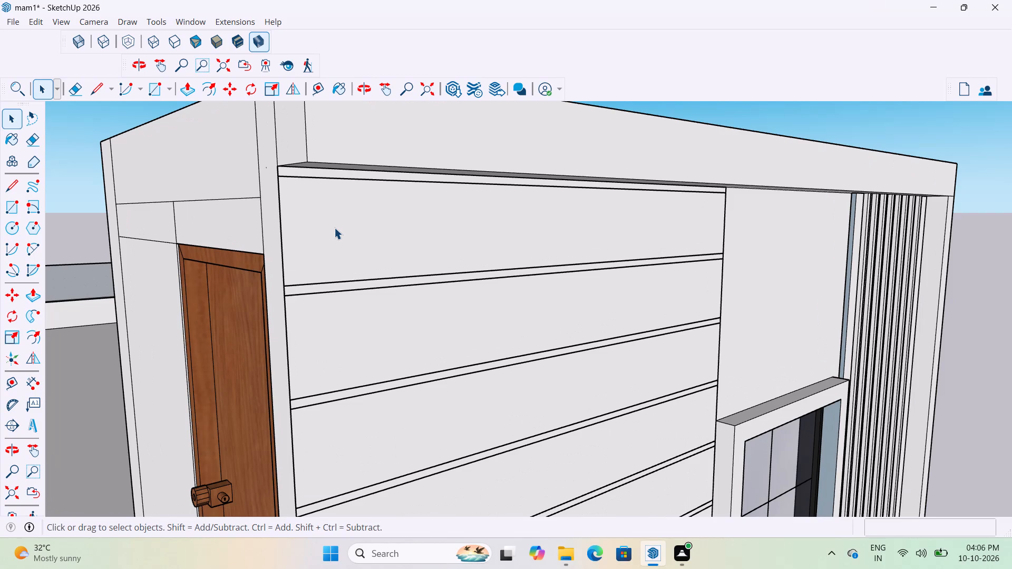
left_click(334, 228)
double_click(335, 239)
left_click(337, 287)
scroll(337, 287, "down", 4)
left_click(1008, 235)
scroll(430, 259, "up", 3)
left_click(361, 291)
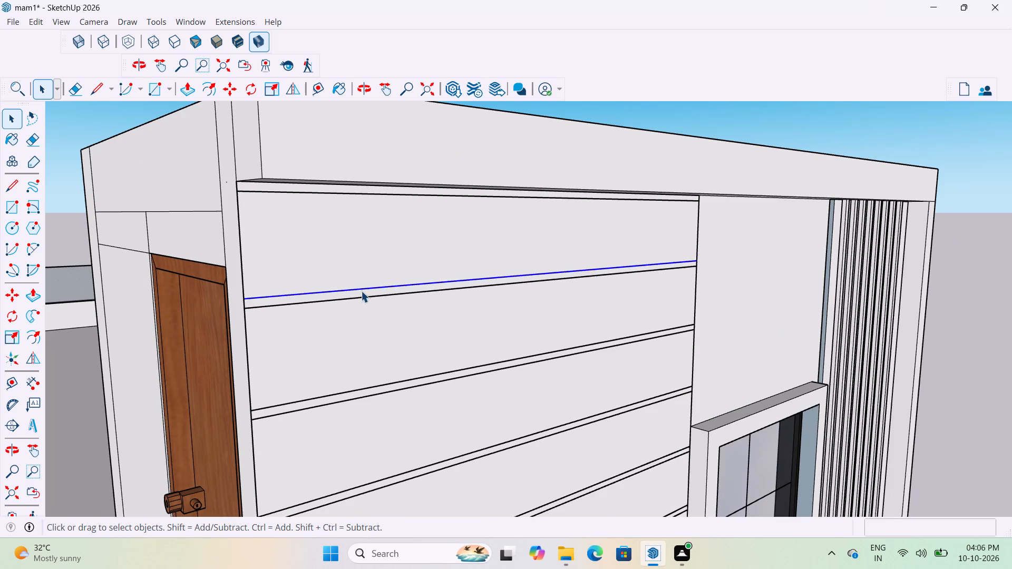
scroll(361, 291, "up", 4)
left_click(334, 297)
left_click(334, 297)
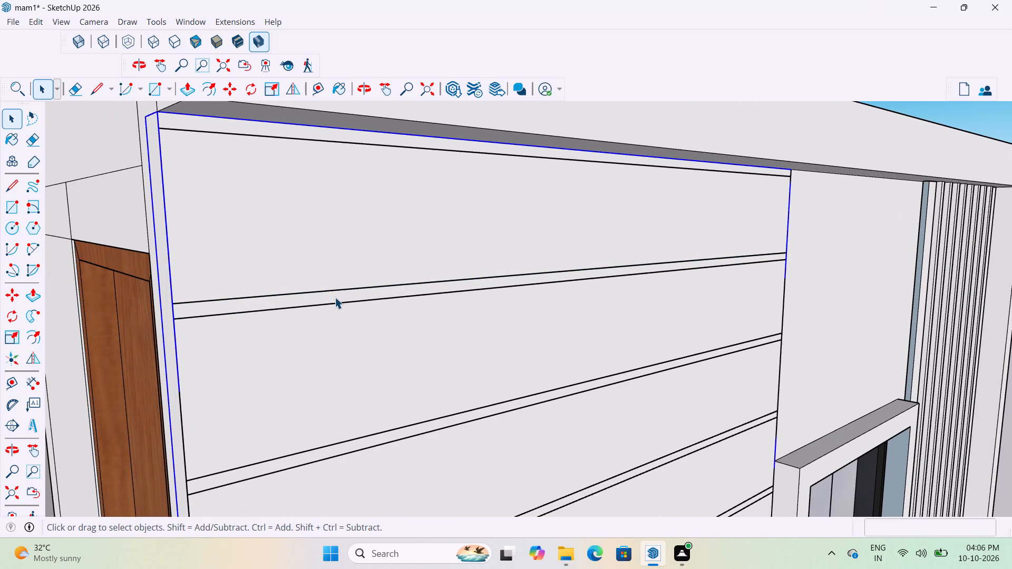
Undo the groove line array and the 1-inch copy of the front wall panel's top edge.
key("ctrl+z")
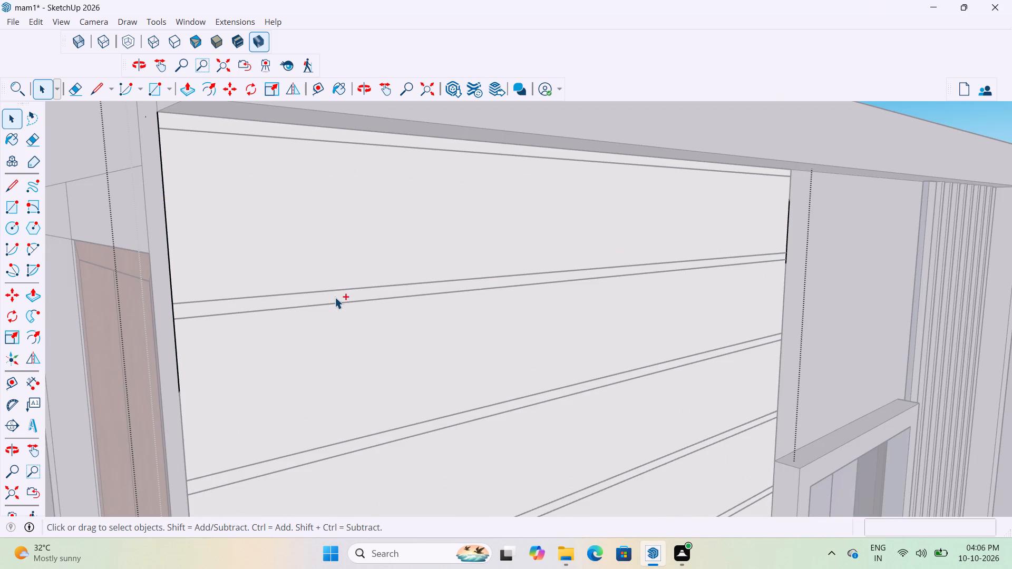
key("ctrl+z")
key("ctrl+z")
key("ctrl+z")
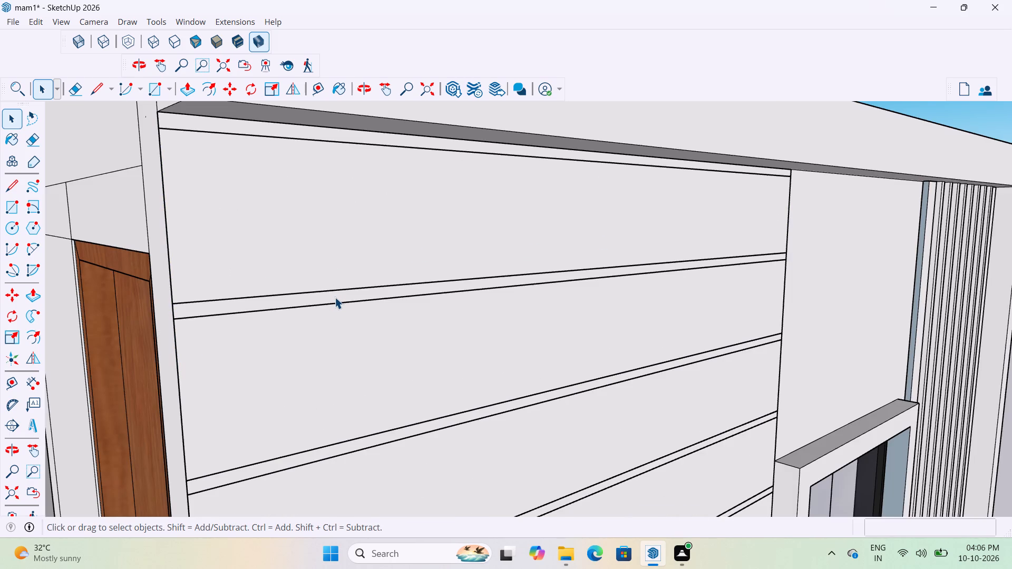
key("ctrl+z")
scroll(335, 297, "down", 9)
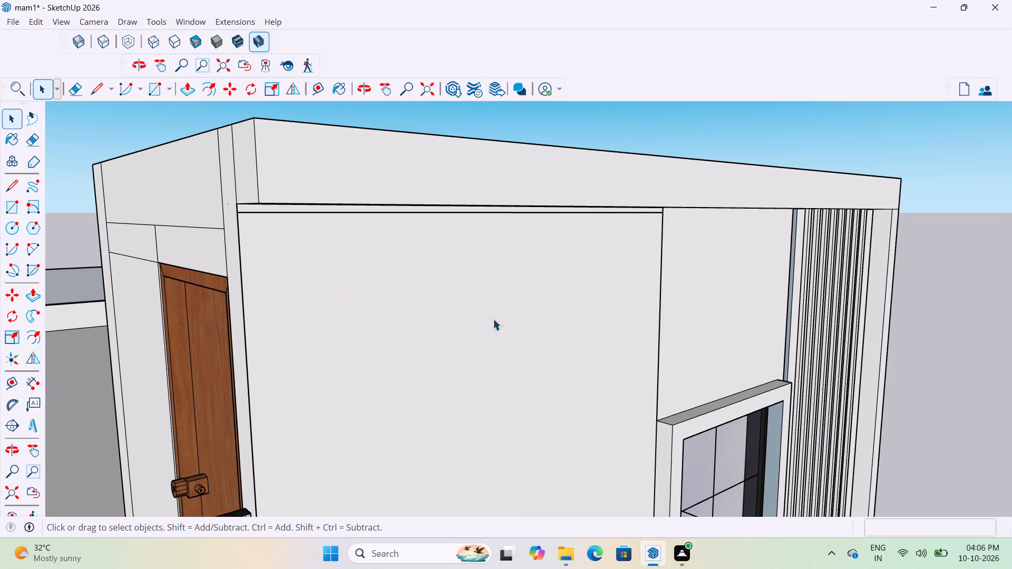
left_click(935, 225)
scroll(417, 244, "up", 3)
middle_click_drag(391, 211, 353, 178)
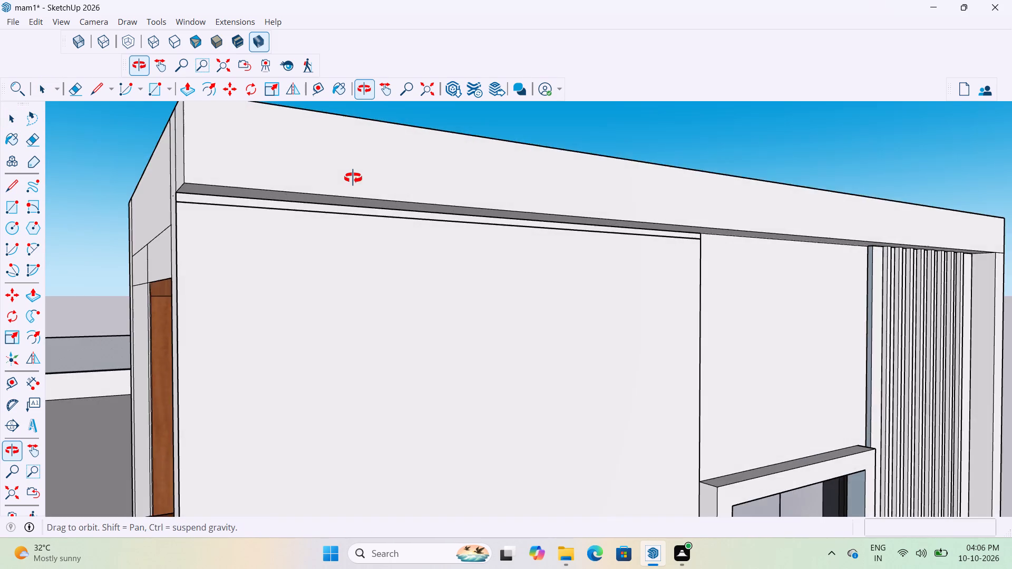
middle_click_drag(353, 178, 193, 180)
scroll(327, 268, "up", 6)
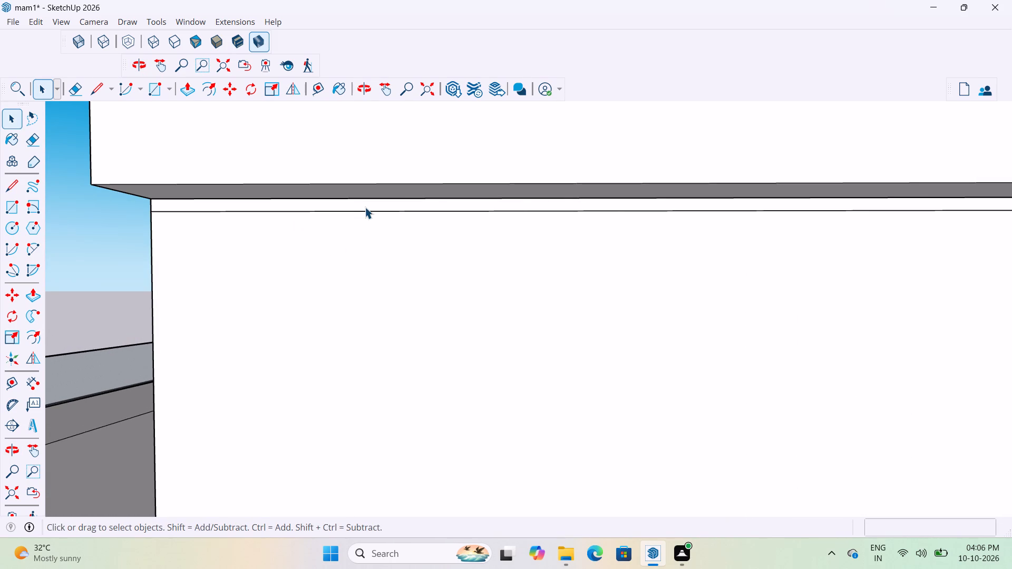
key("ctrl+z")
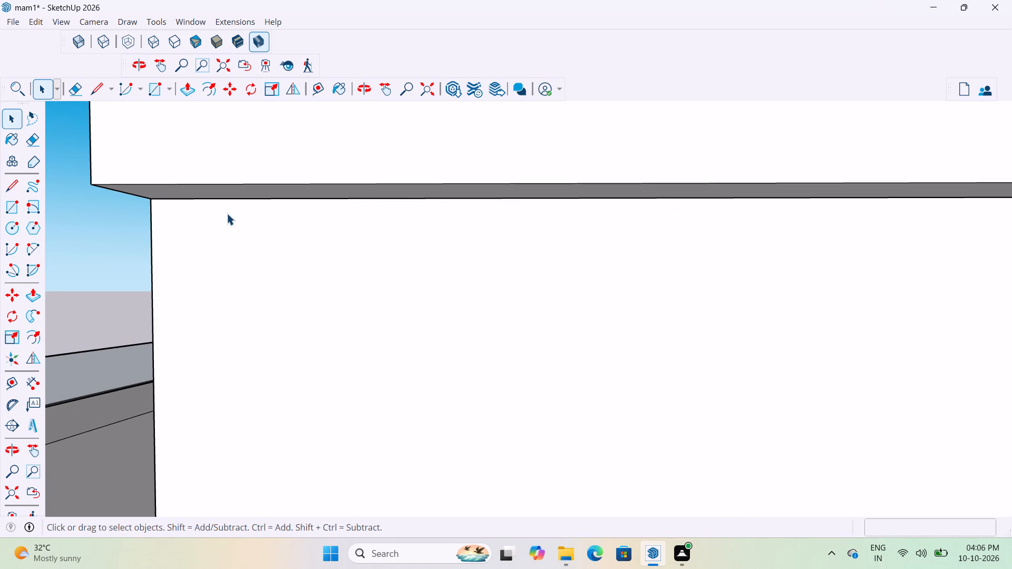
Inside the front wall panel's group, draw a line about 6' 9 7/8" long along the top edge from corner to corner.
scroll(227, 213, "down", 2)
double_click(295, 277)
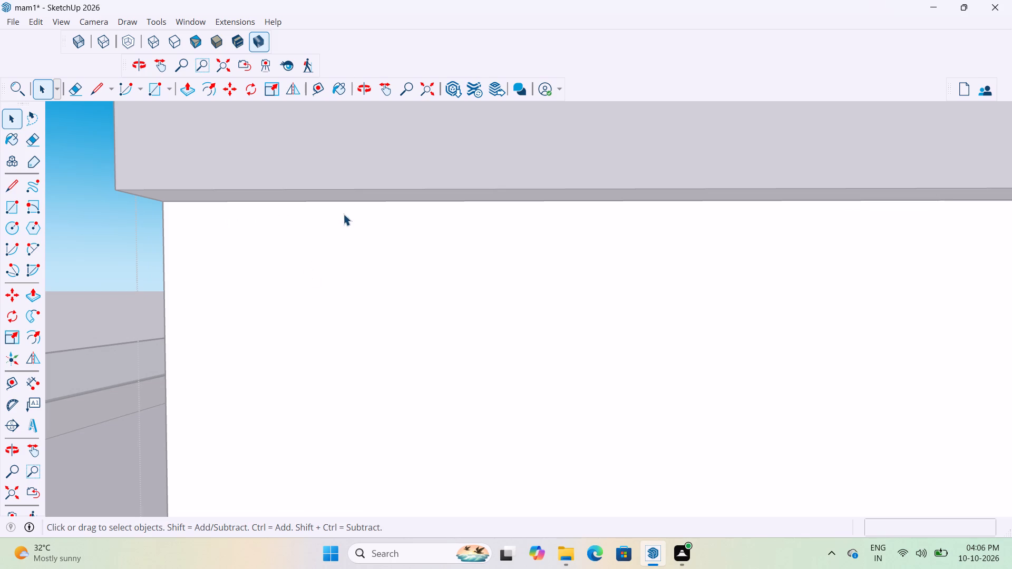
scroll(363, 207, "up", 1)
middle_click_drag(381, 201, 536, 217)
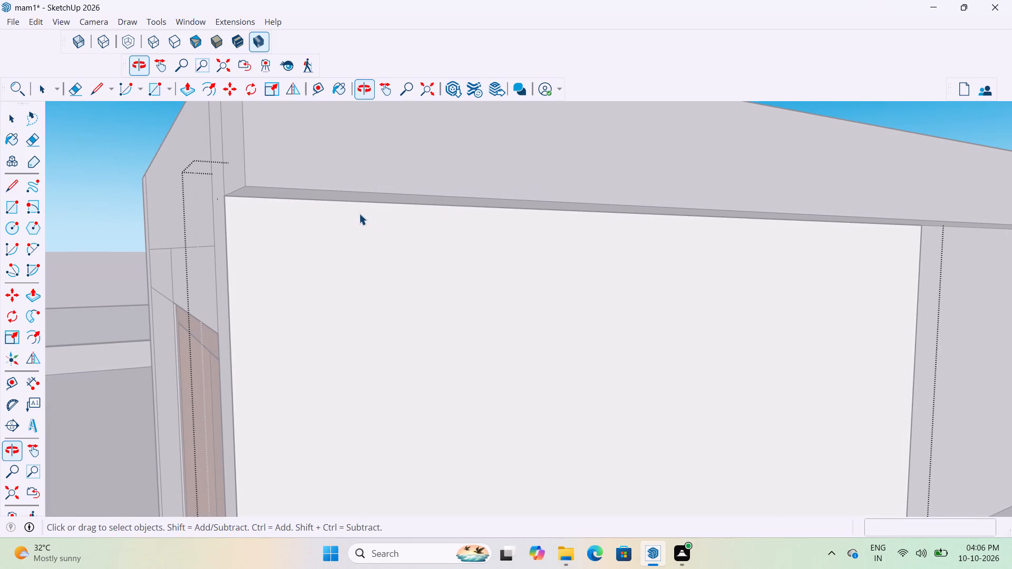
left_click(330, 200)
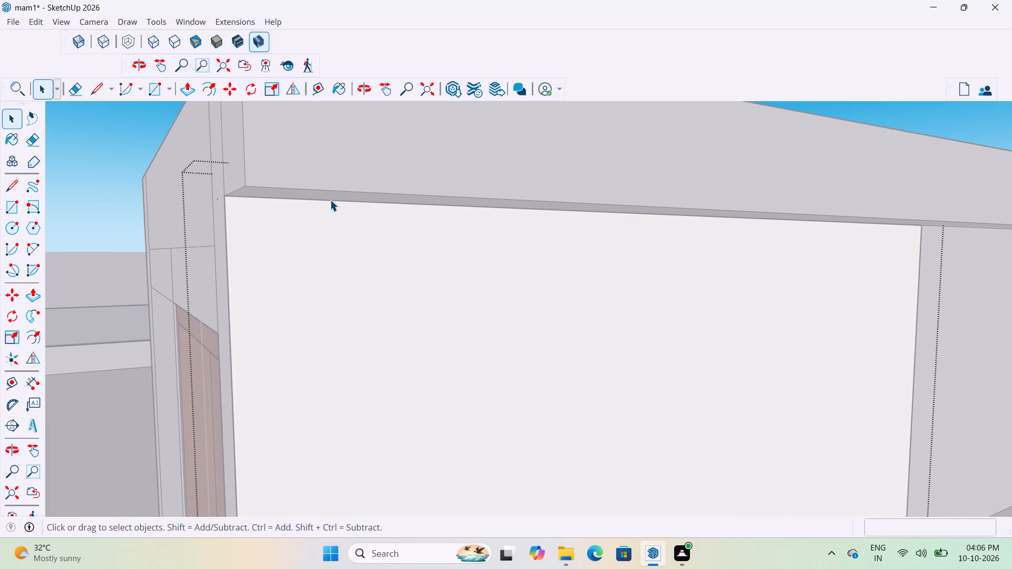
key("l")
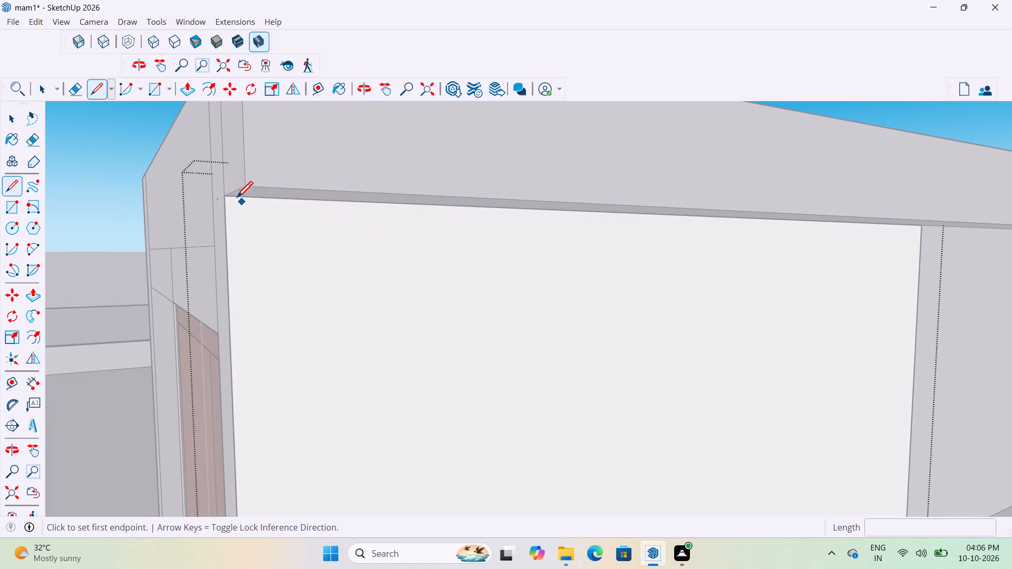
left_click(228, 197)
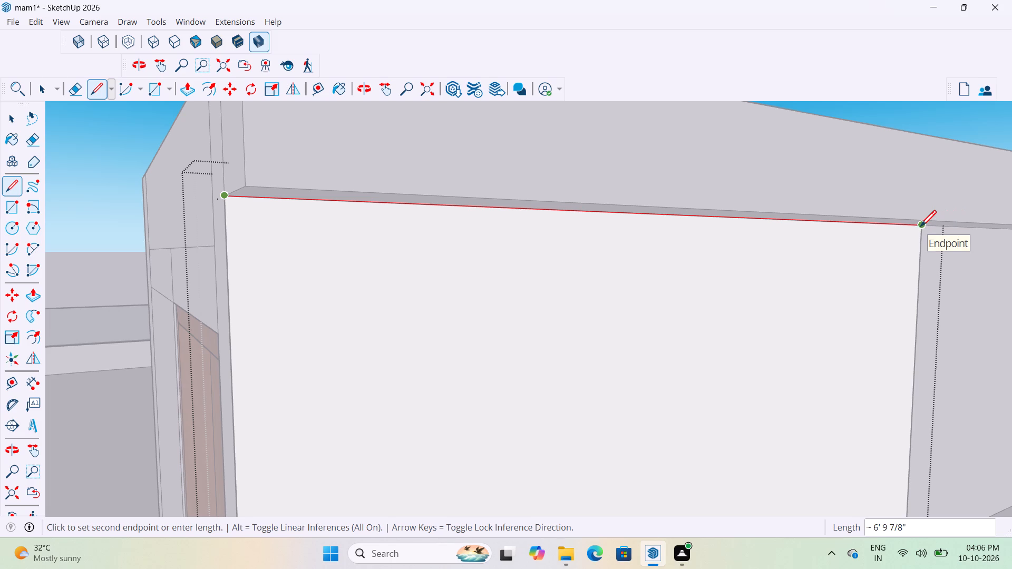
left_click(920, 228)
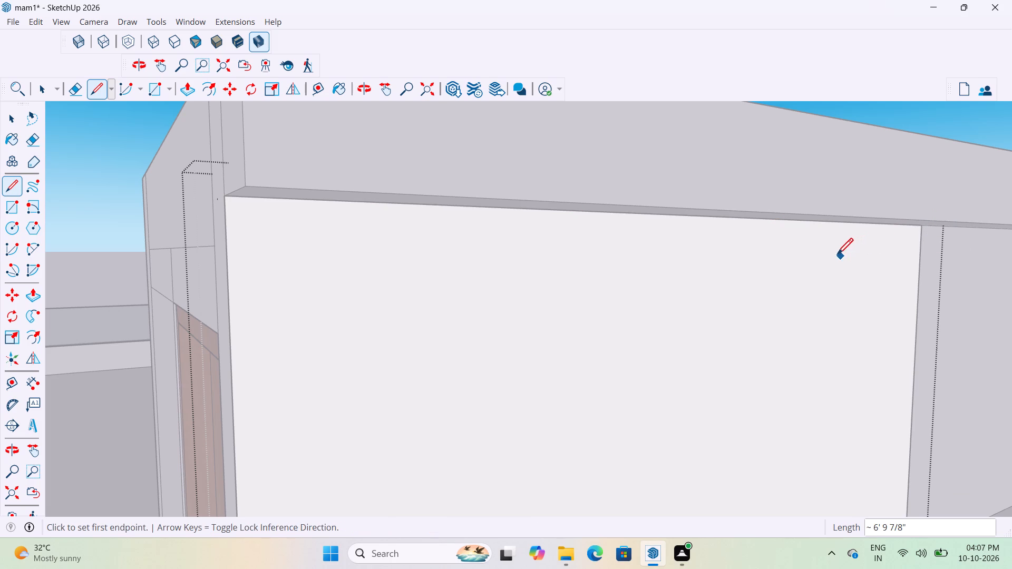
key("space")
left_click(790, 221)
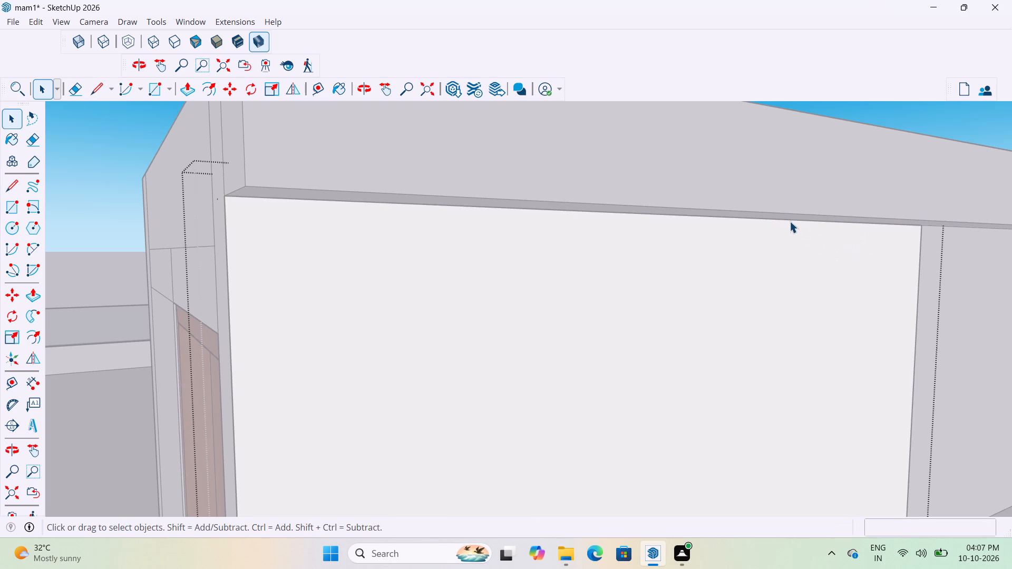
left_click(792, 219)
Redraw the panel's top edge line between its two upper corners, locked to the red axis, about 6' 9 7/8" long.
middle_click_drag(421, 215, 363, 188)
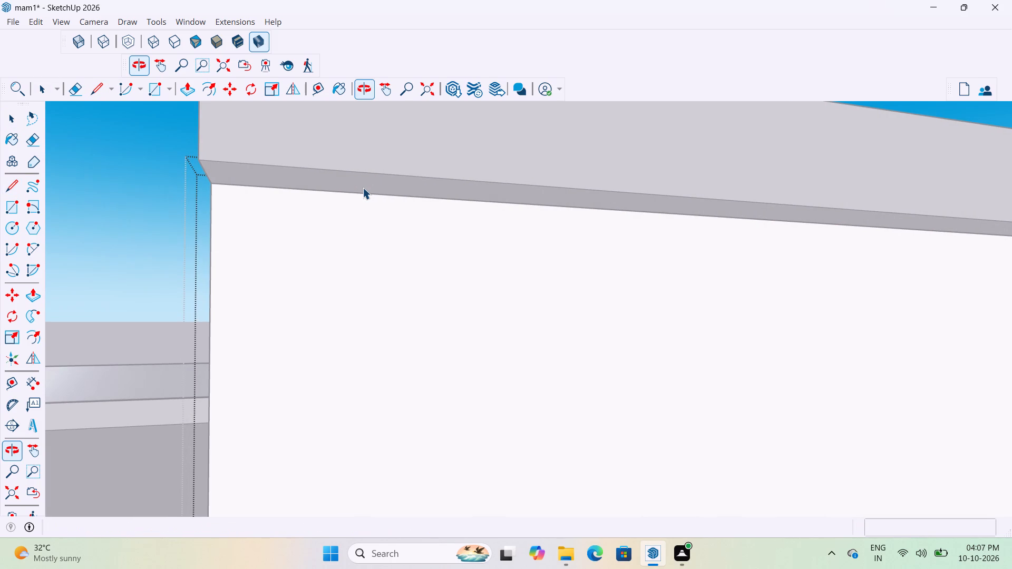
key("l")
key("Right")
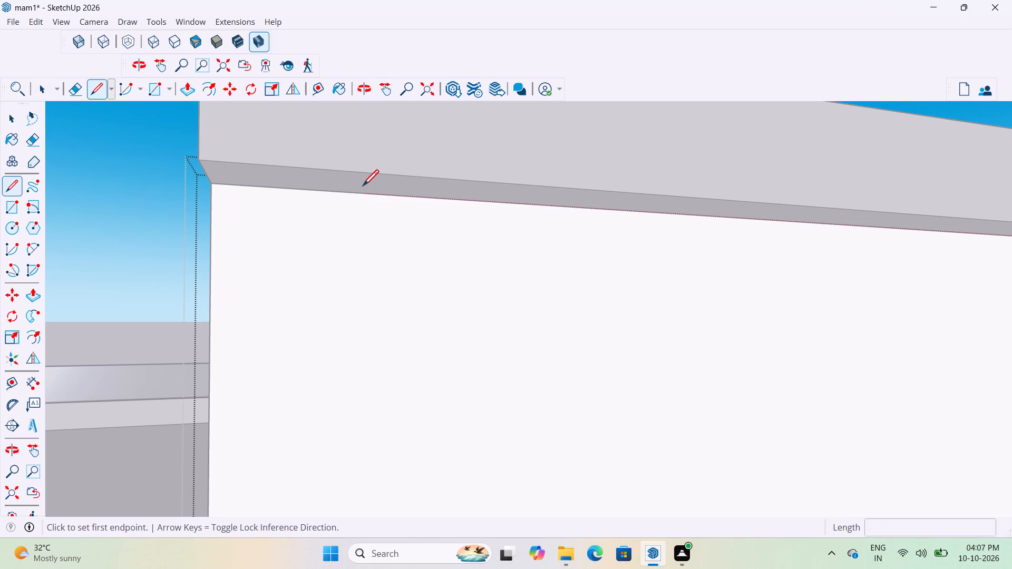
key("Left")
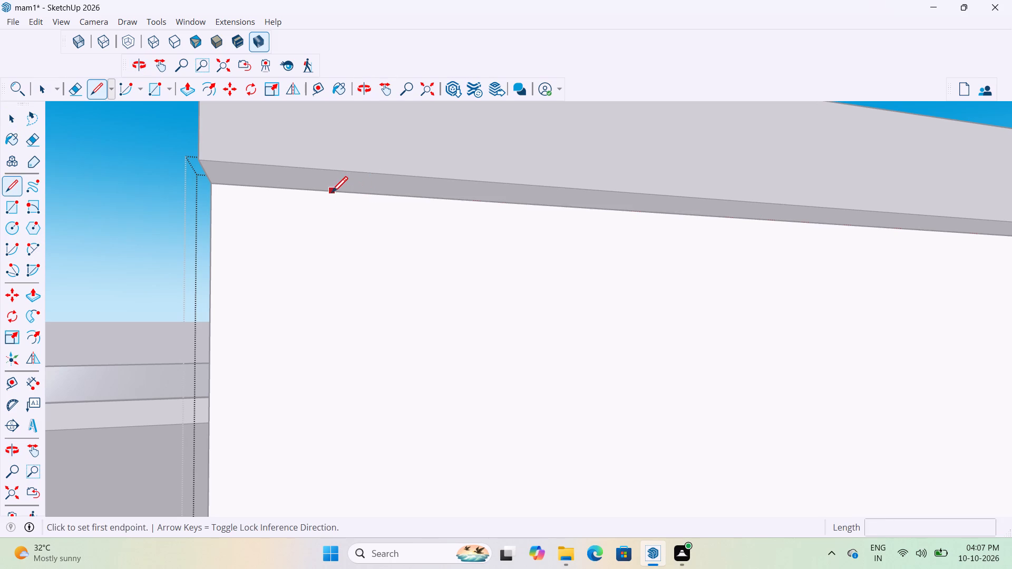
key("Up")
left_click(217, 185)
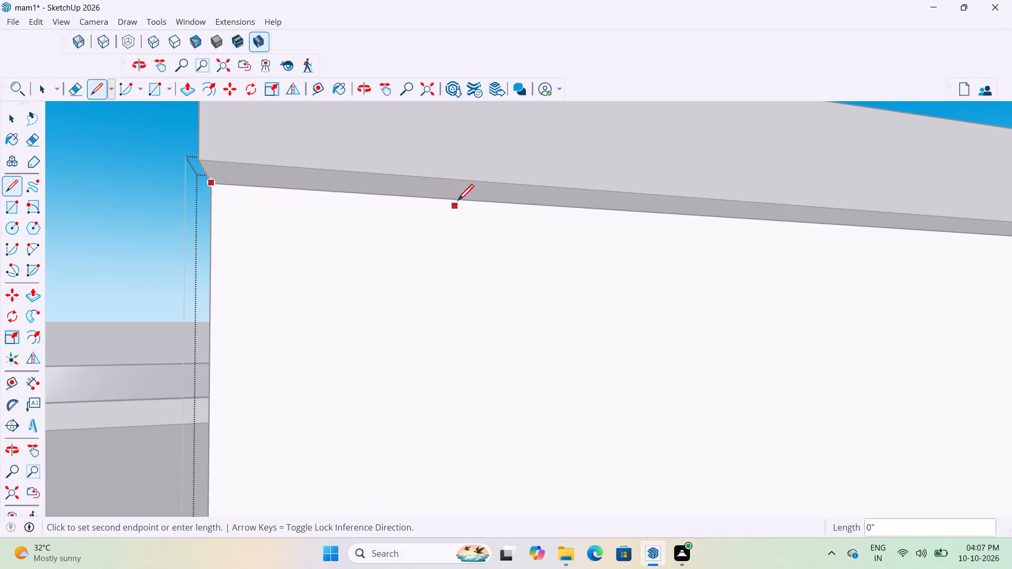
key("Right")
scroll(480, 222, "down", 4)
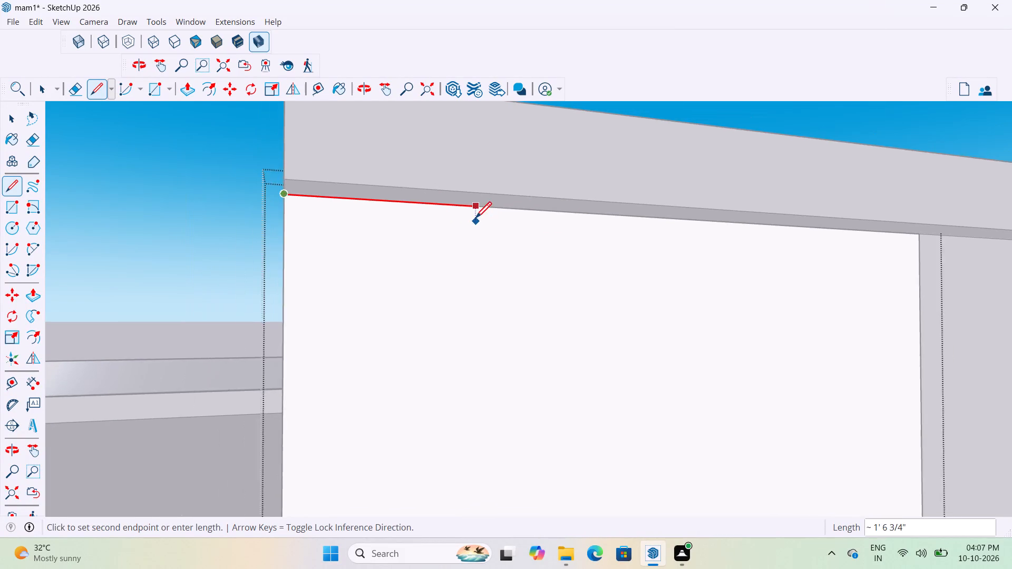
scroll(475, 220, "down", 2)
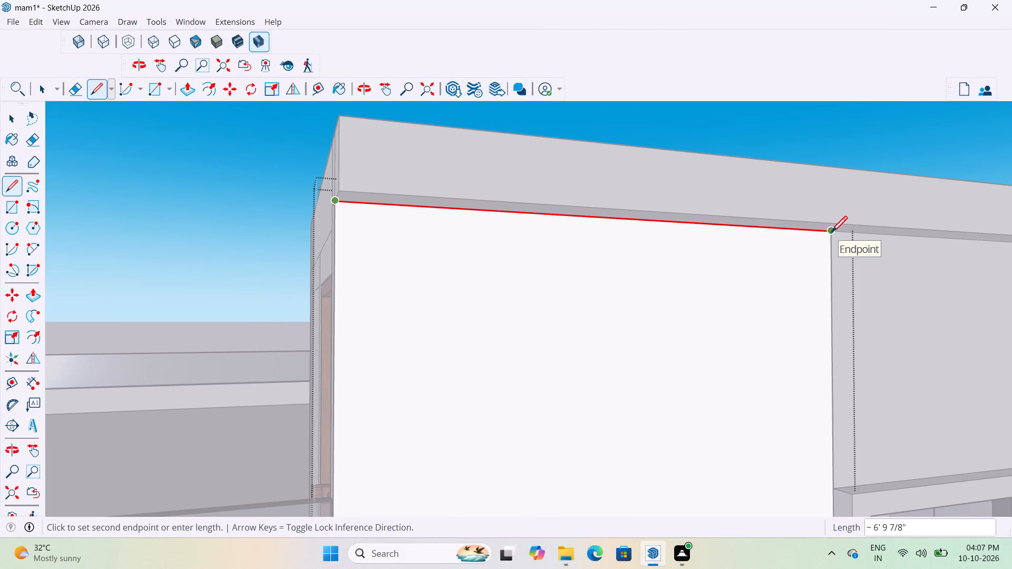
left_click(831, 234)
key("space")
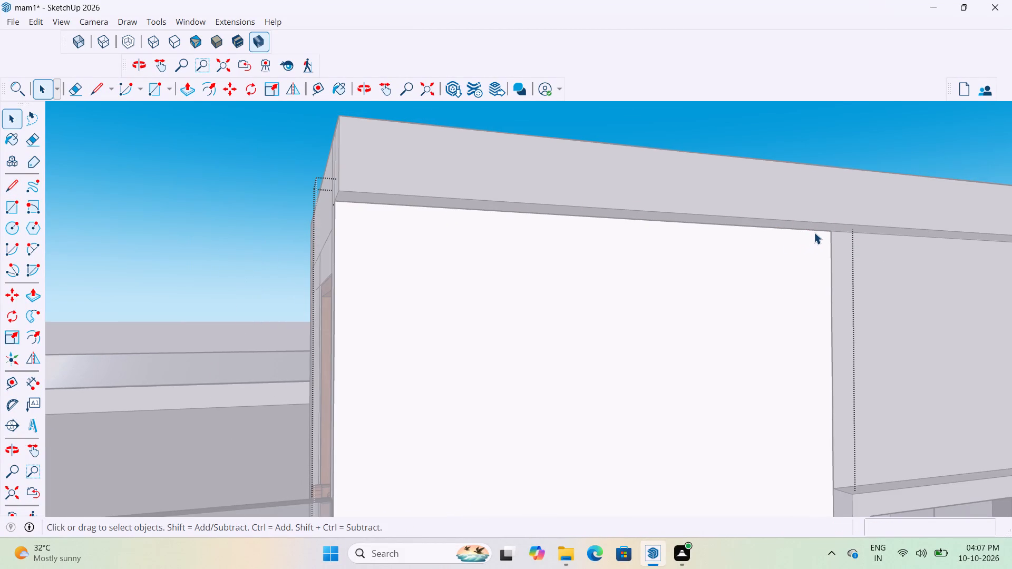
Examine the front wall panel's top edge and upper corner from inside its group and from outside.
left_click(818, 230)
middle_click_drag(480, 204, 613, 220)
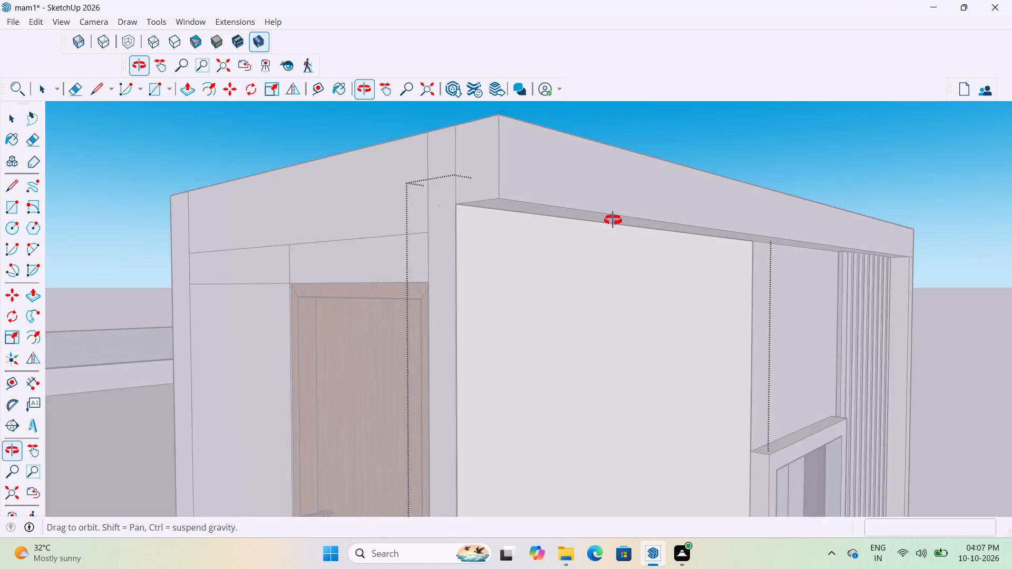
middle_click_drag(613, 220, 636, 228)
scroll(499, 222, "up", 11)
middle_click_drag(497, 216, 462, 177)
scroll(437, 175, "up", 6)
scroll(510, 249, "down", 3)
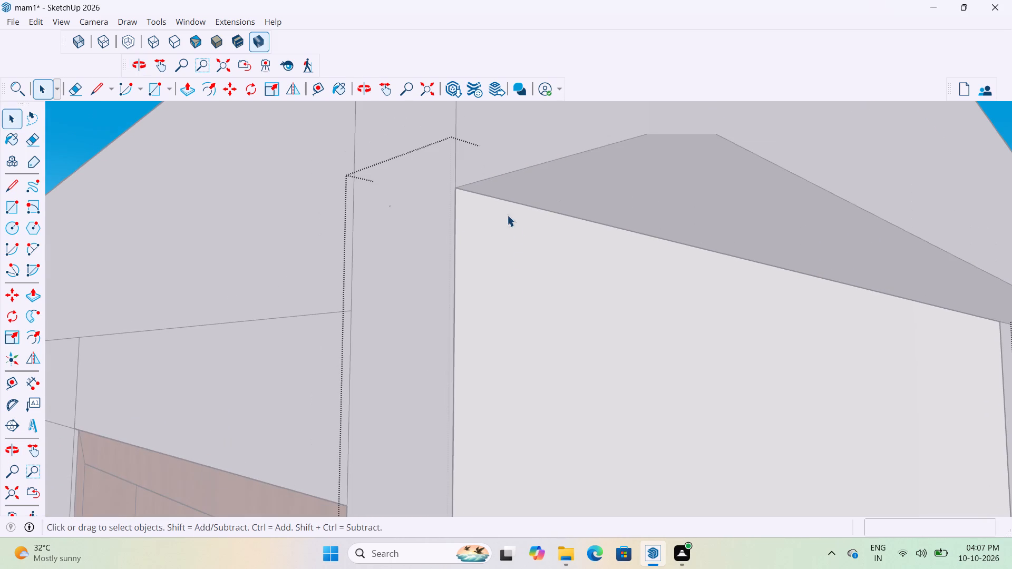
middle_click_drag(506, 212, 456, 187)
left_click(458, 189)
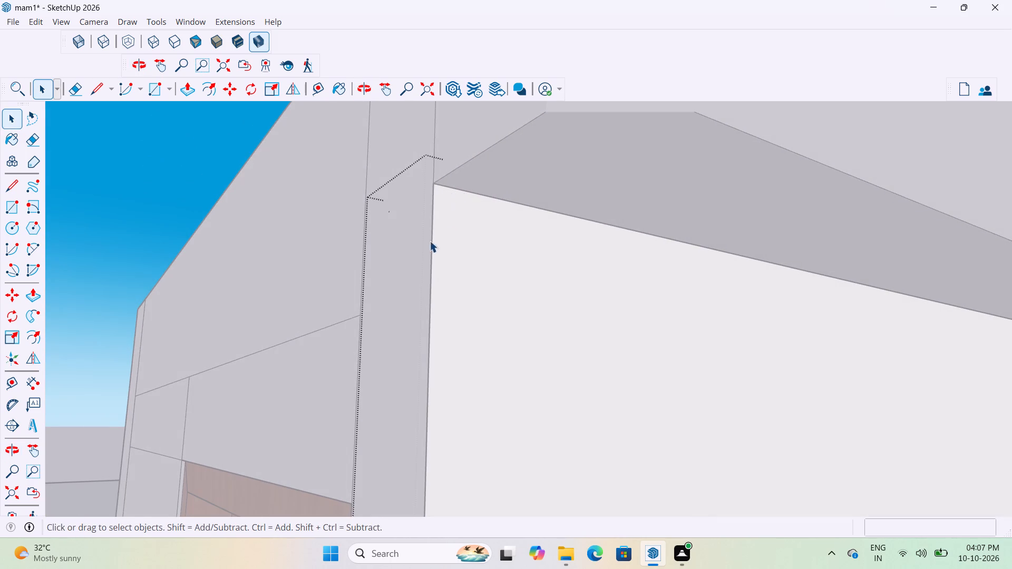
scroll(396, 261, "down", 20)
scroll(396, 261, "down", 7)
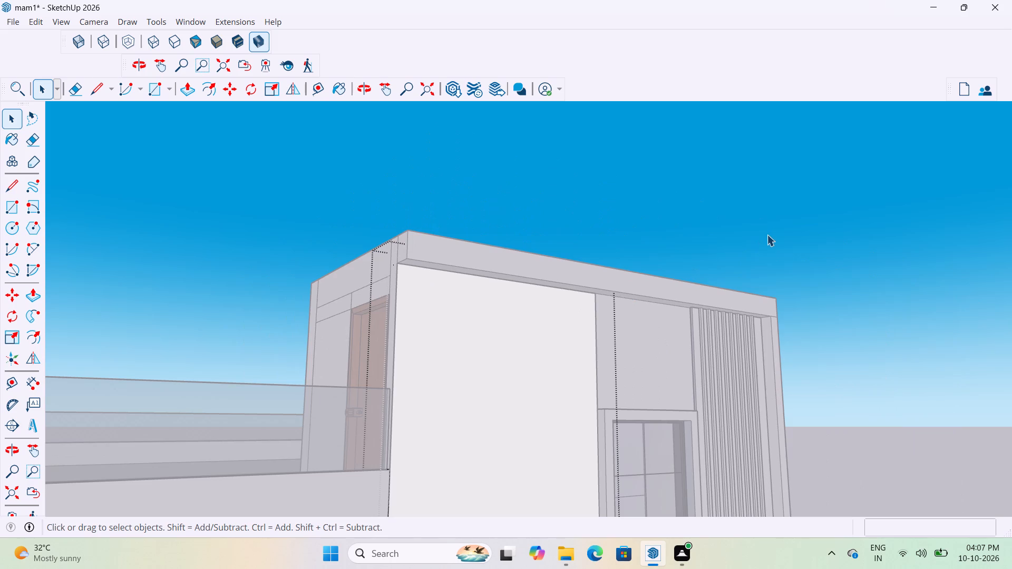
left_click(773, 230)
scroll(401, 371, "up", 14)
middle_click_drag(383, 212, 398, 208)
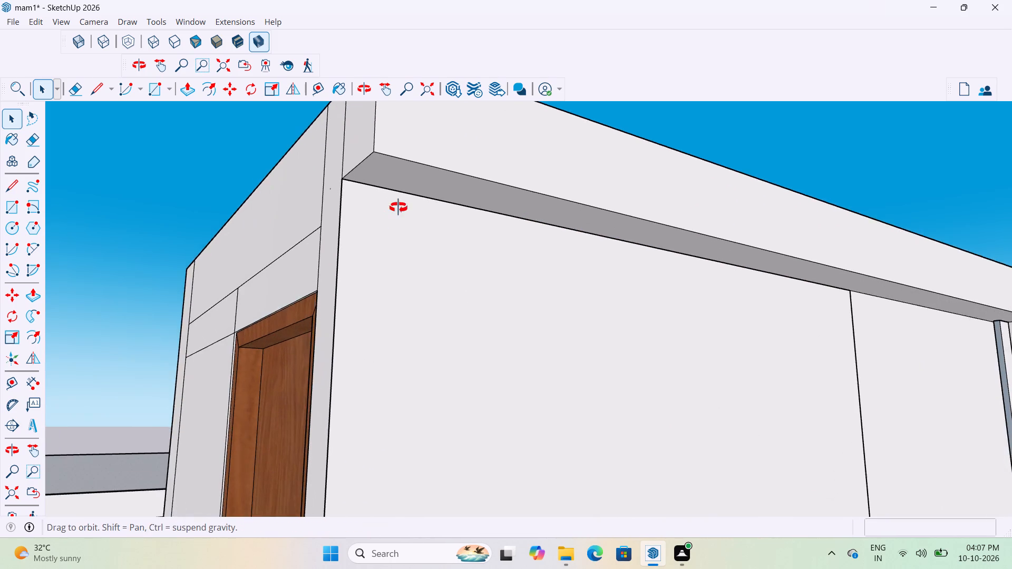
middle_click_drag(398, 208, 473, 232)
scroll(418, 205, "up", 18)
scroll(415, 147, "down", 5)
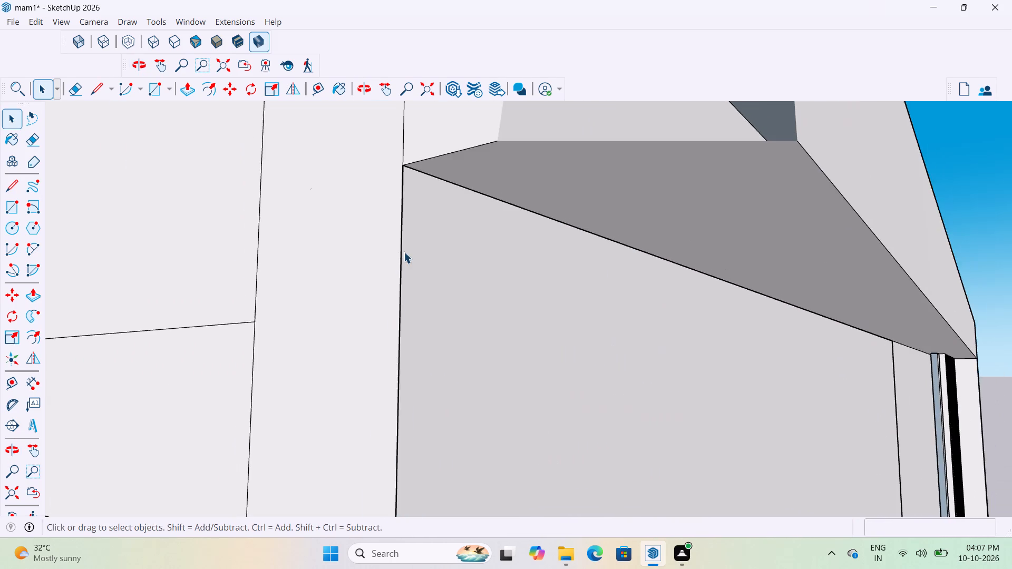
middle_click_drag(404, 227, 481, 244)
Open the stair tower's front wall panel group and select its large front face.
double_click(481, 244)
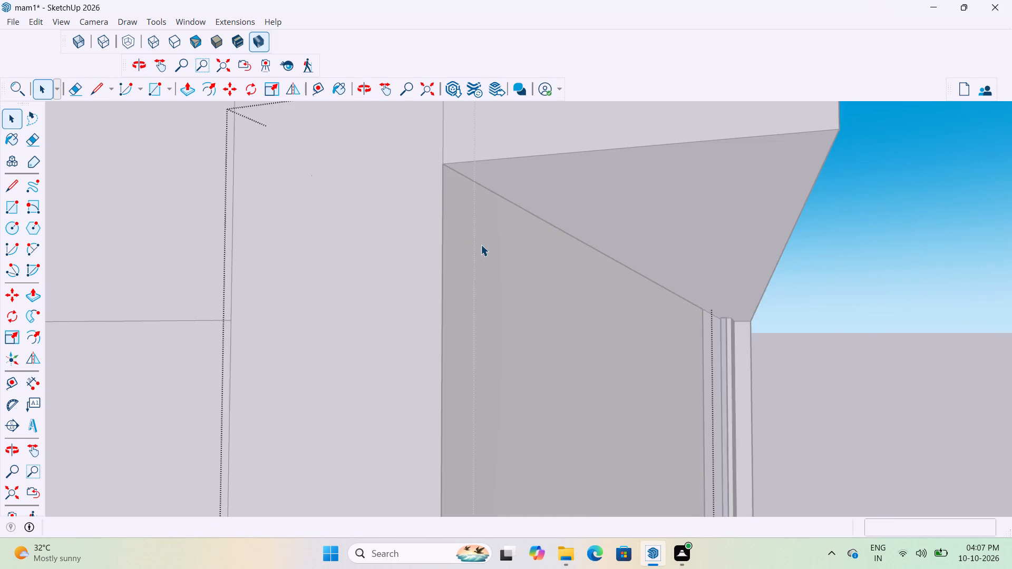
middle_click_drag(508, 263, 288, 263)
scroll(385, 280, "down", 16)
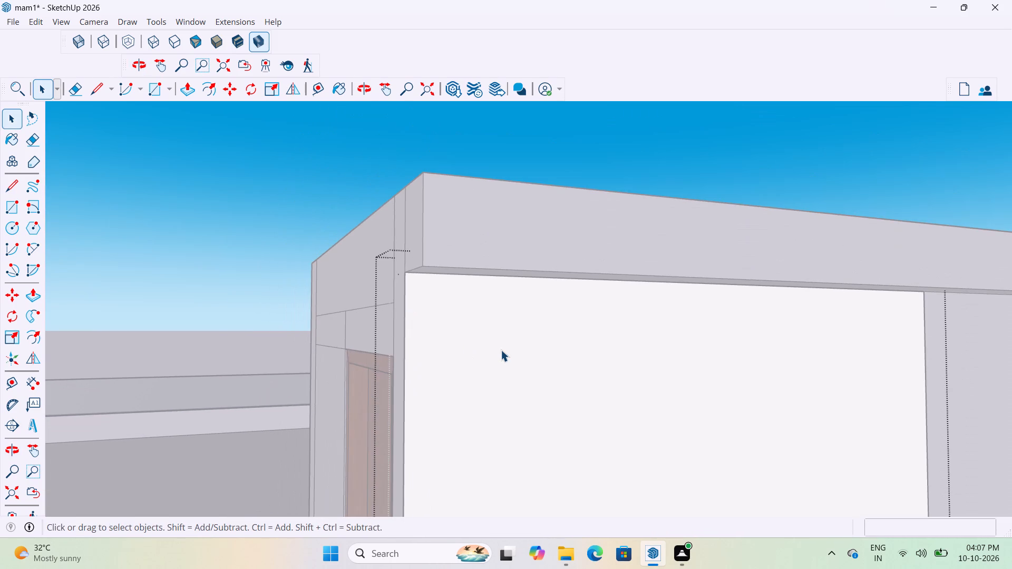
left_click(500, 350)
scroll(434, 367, "down", 4)
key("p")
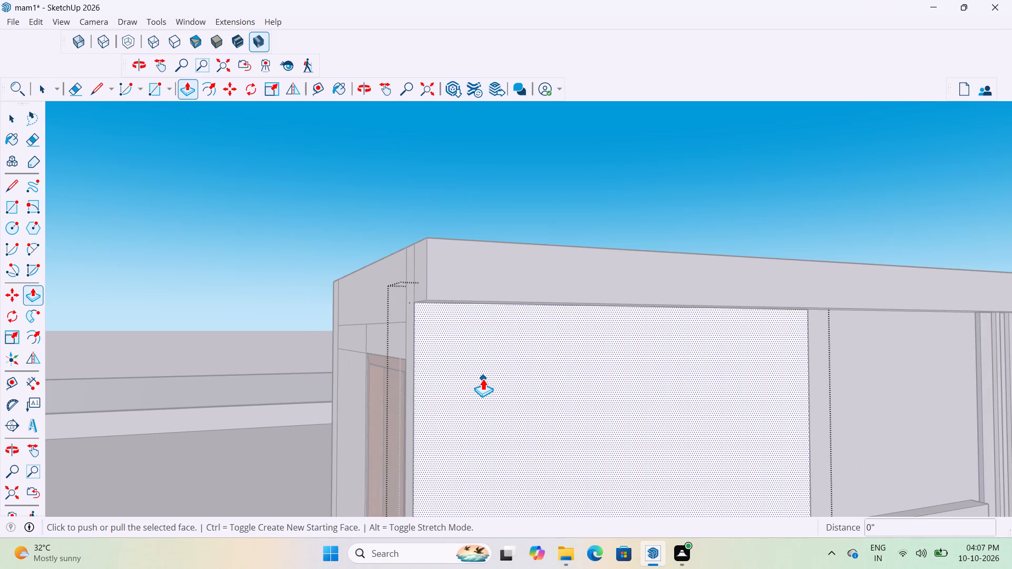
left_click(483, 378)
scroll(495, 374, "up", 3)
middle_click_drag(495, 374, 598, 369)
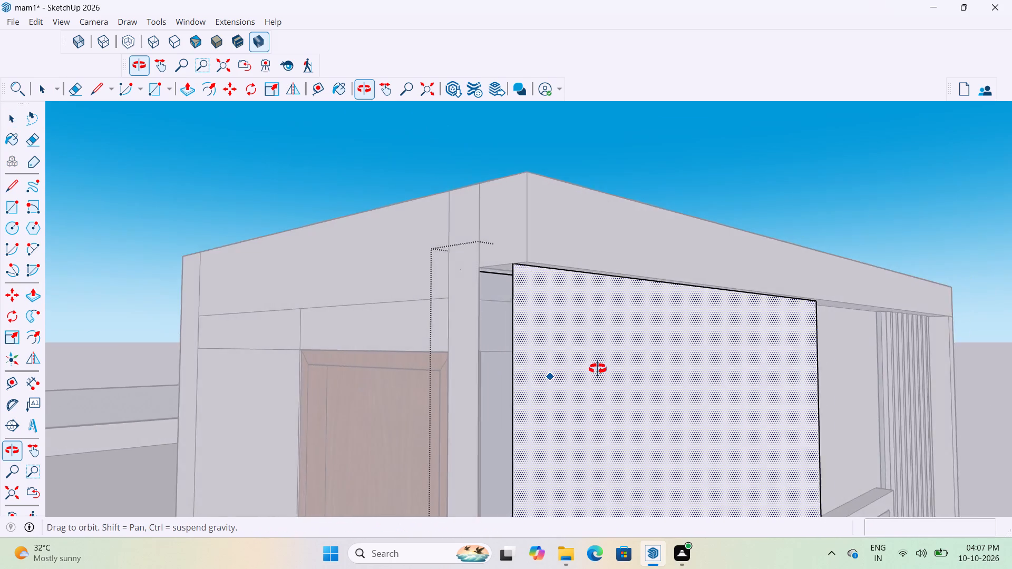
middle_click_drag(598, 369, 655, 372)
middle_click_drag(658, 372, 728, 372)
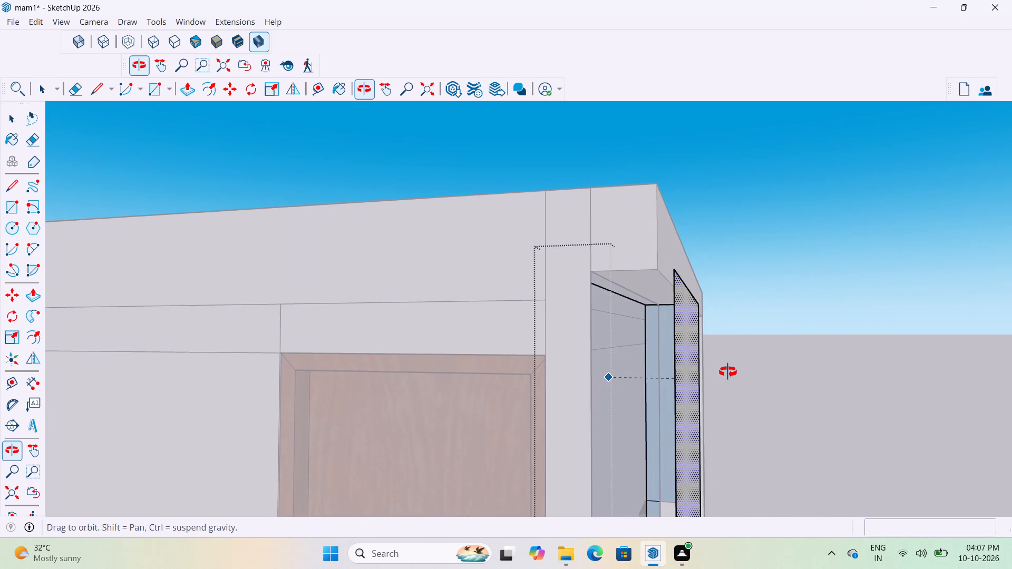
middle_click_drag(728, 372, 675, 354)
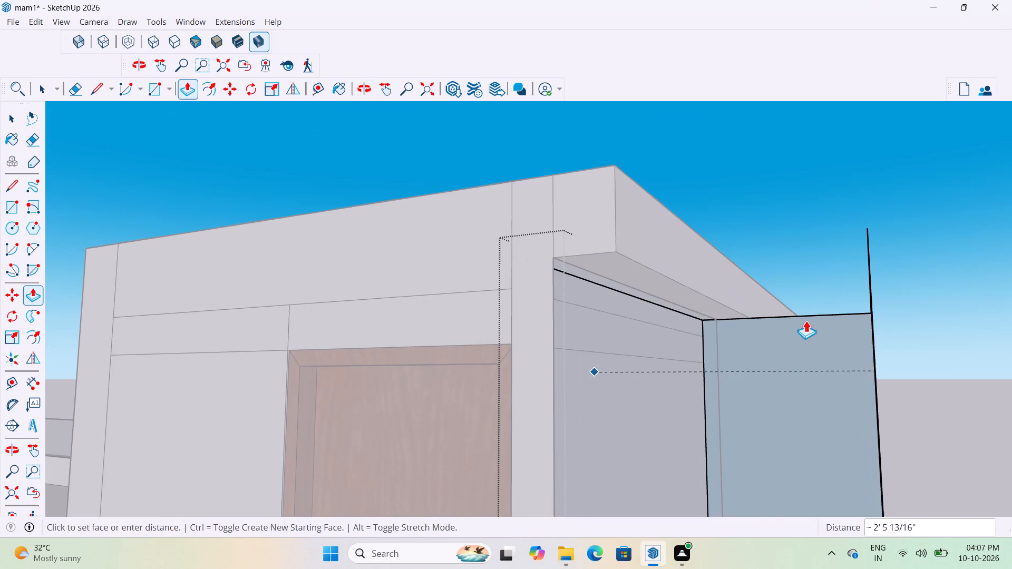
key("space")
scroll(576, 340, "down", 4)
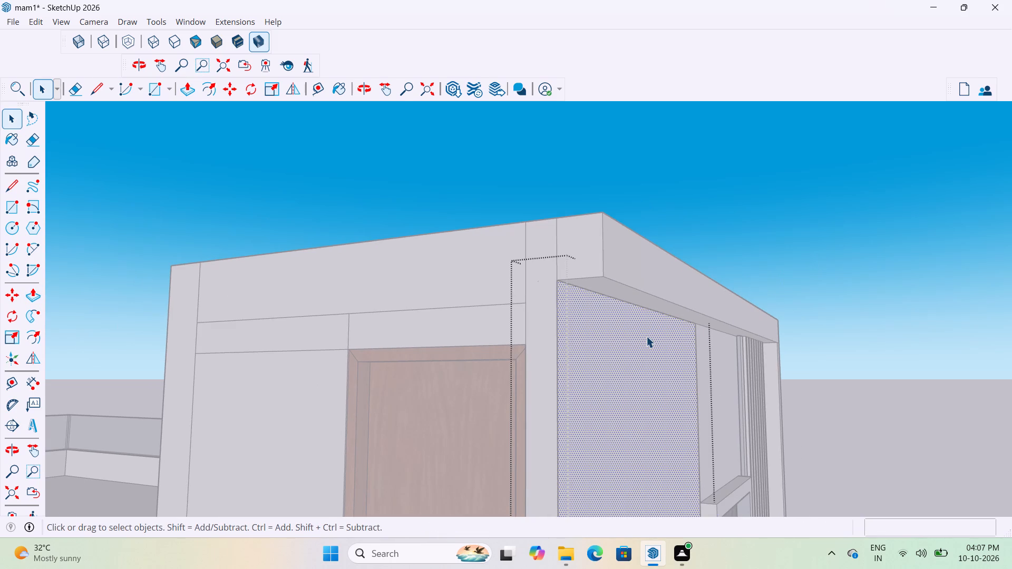
Push/Pull the panel's front face outward 3" from a new starting face, and close the panel's group.
key("p")
left_click(605, 368)
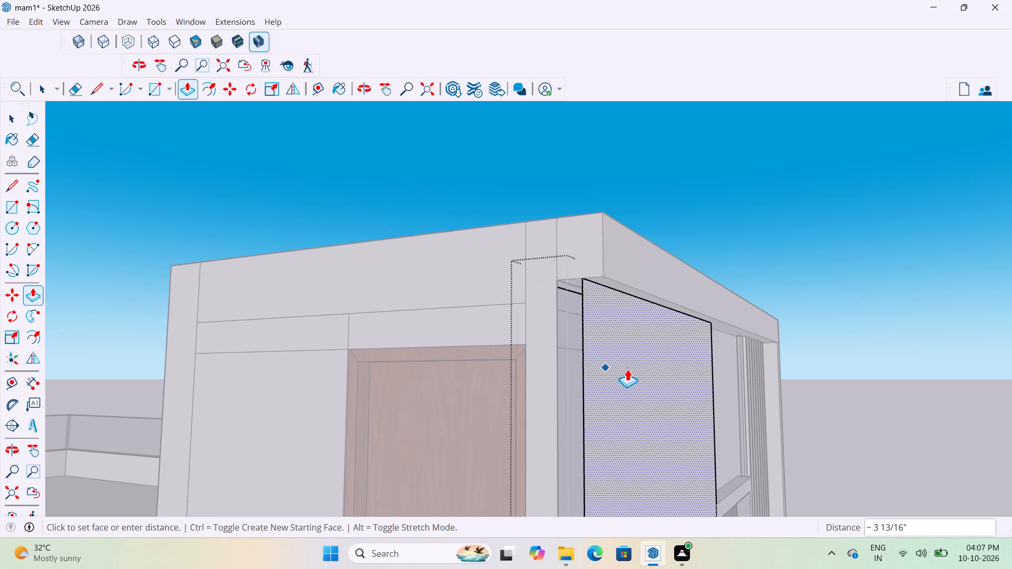
scroll(618, 369, "up", 5)
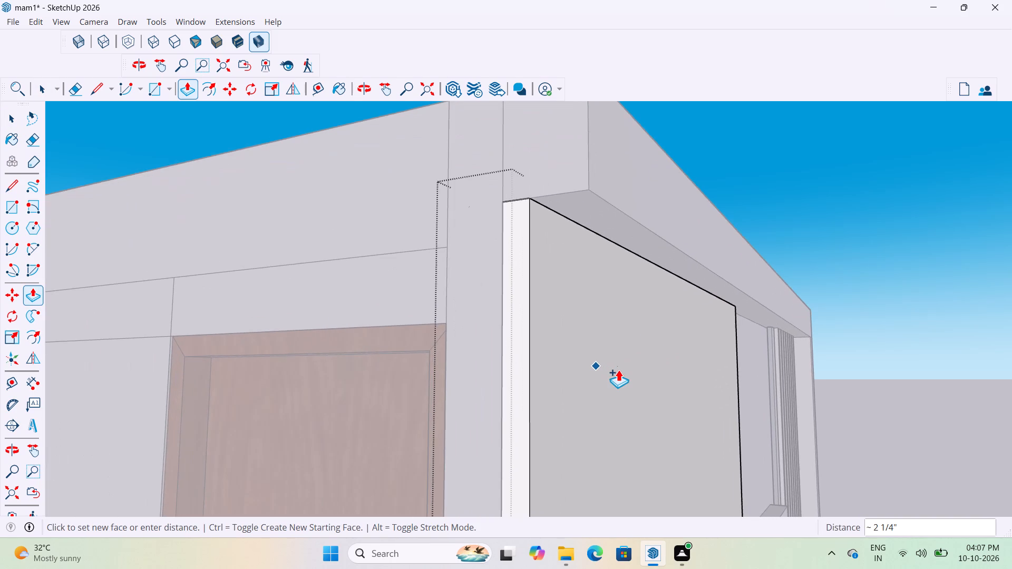
middle_click_drag(618, 369, 730, 253)
scroll(730, 253, "down", 5)
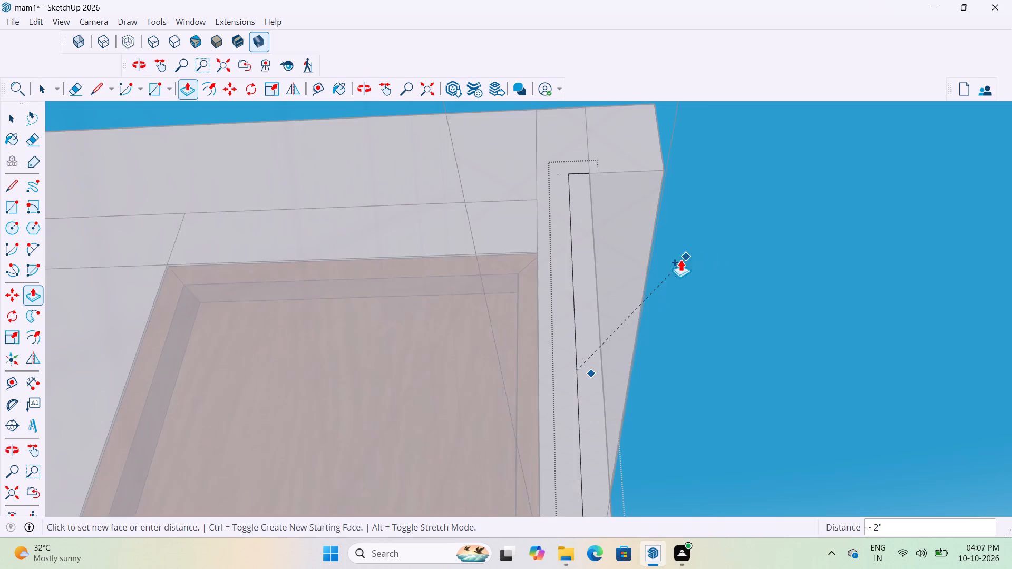
scroll(680, 259, "down", 5)
scroll(603, 326, "down", 4)
middle_click_drag(627, 325, 483, 406)
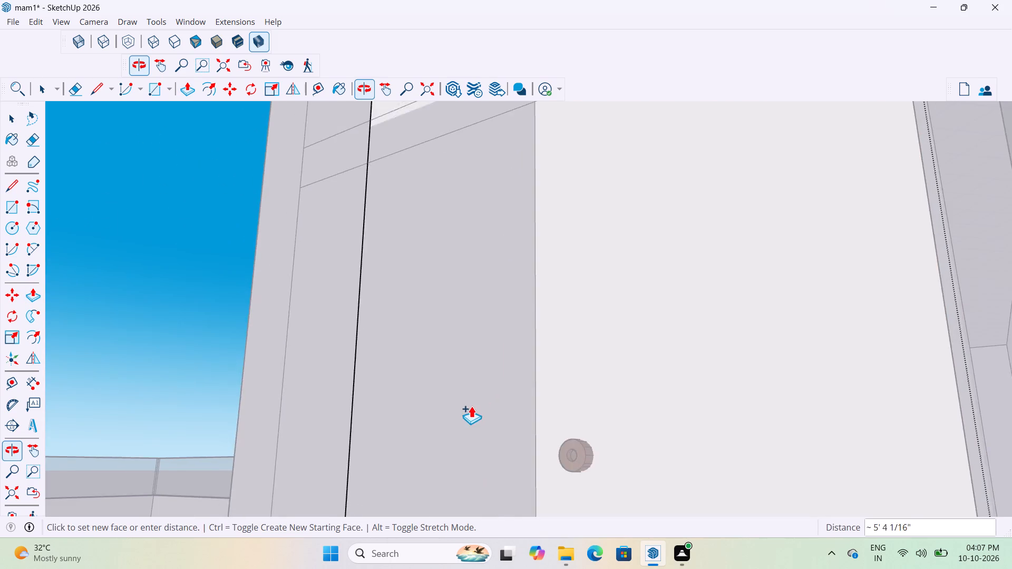
scroll(471, 406, "down", 20)
scroll(471, 406, "down", 10)
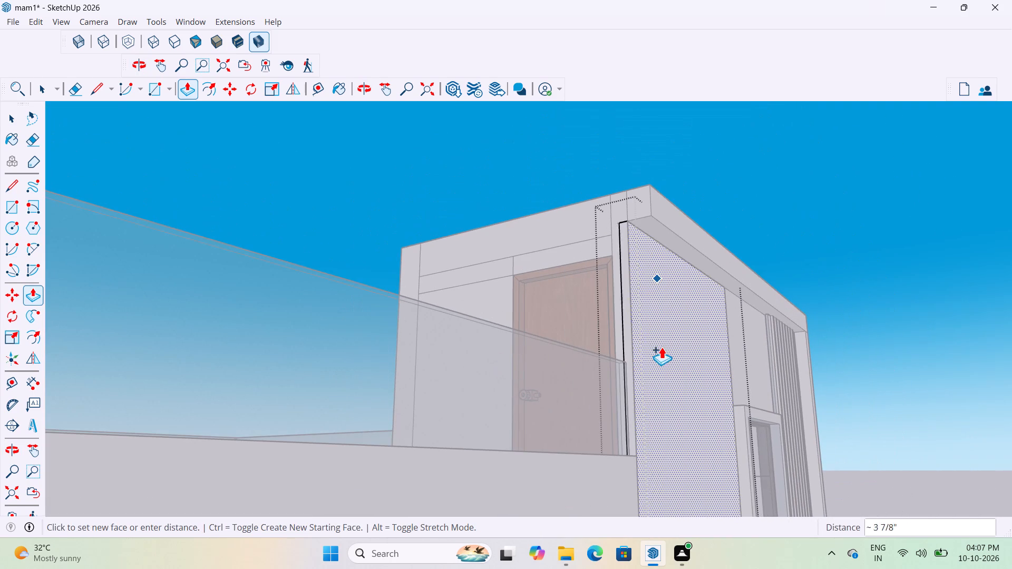
scroll(672, 353, "up", 5)
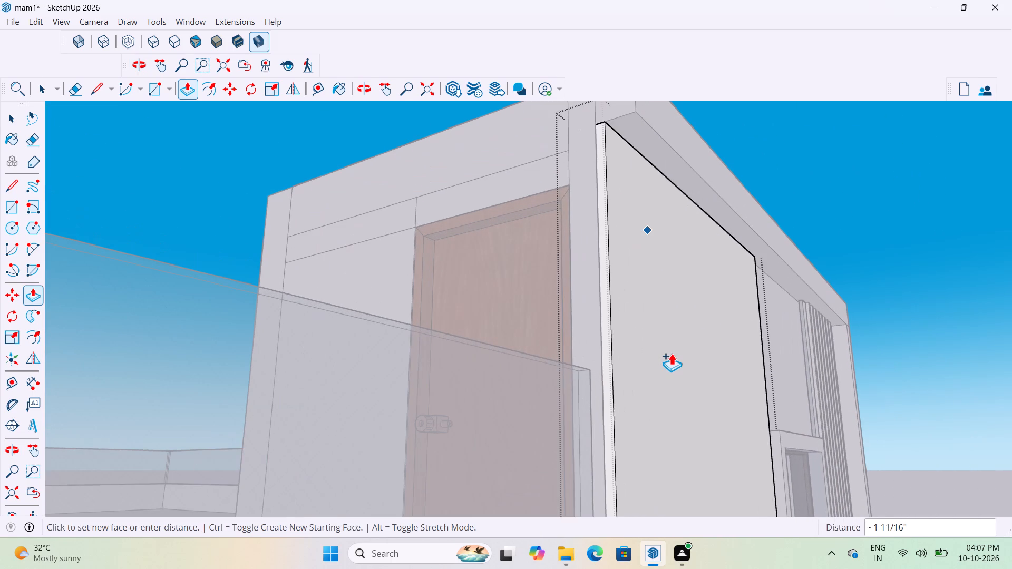
scroll(668, 350, "up", 2)
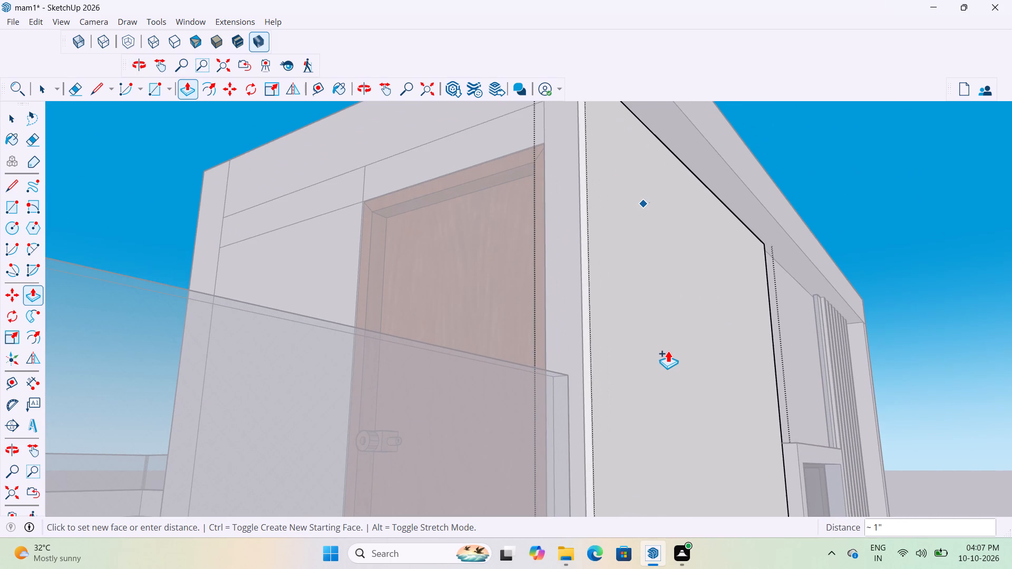
key("2")
key("BackSpace")
type("3\"")
key("Return")
scroll(680, 357, "down", 8)
middle_click_drag(731, 347, 577, 408)
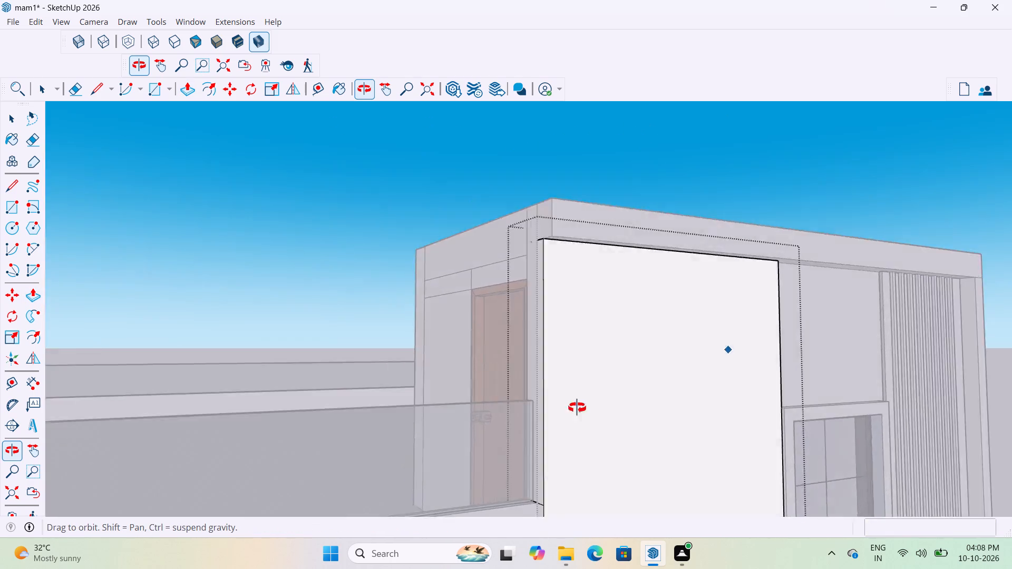
middle_click_drag(577, 408, 256, 382)
scroll(443, 364, "down", 8)
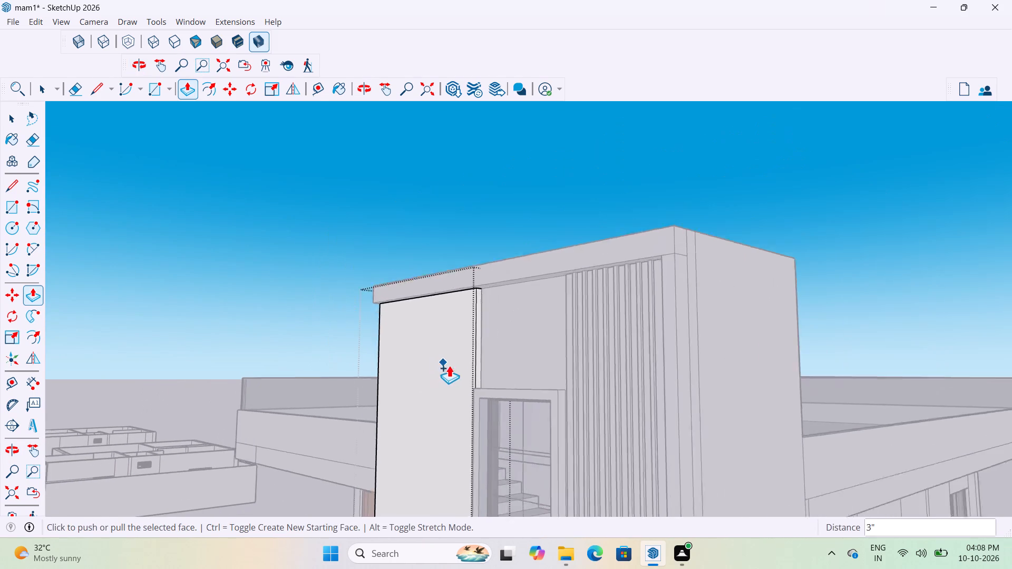
scroll(515, 335, "down", 4)
key("space")
left_click(797, 210)
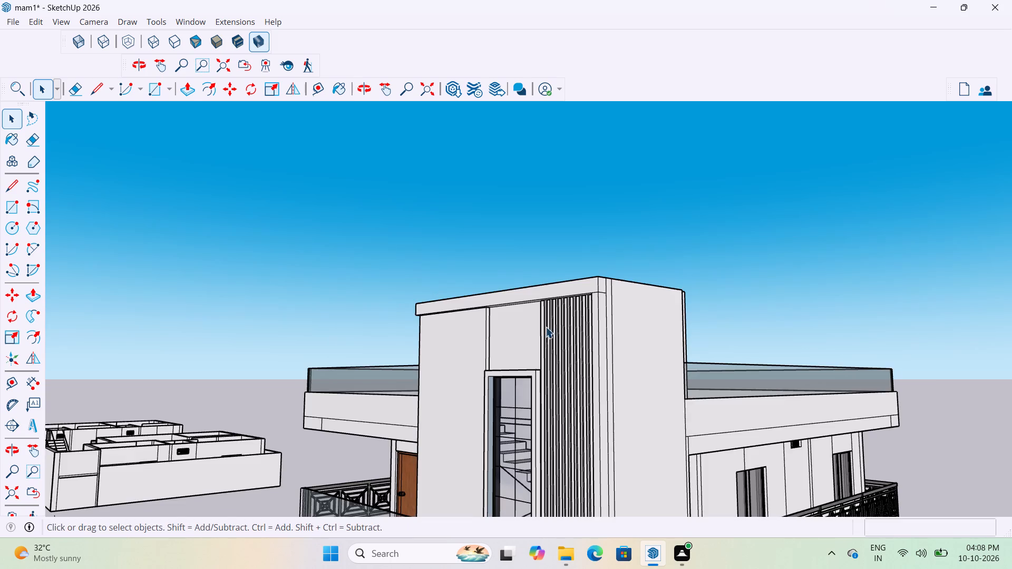
Inspect the front wall panel against the roof band and adjoining walls of the stair tower.
middle_click_drag(547, 327, 778, 351)
scroll(599, 322, "down", 4)
middle_click_drag(577, 339, 684, 346)
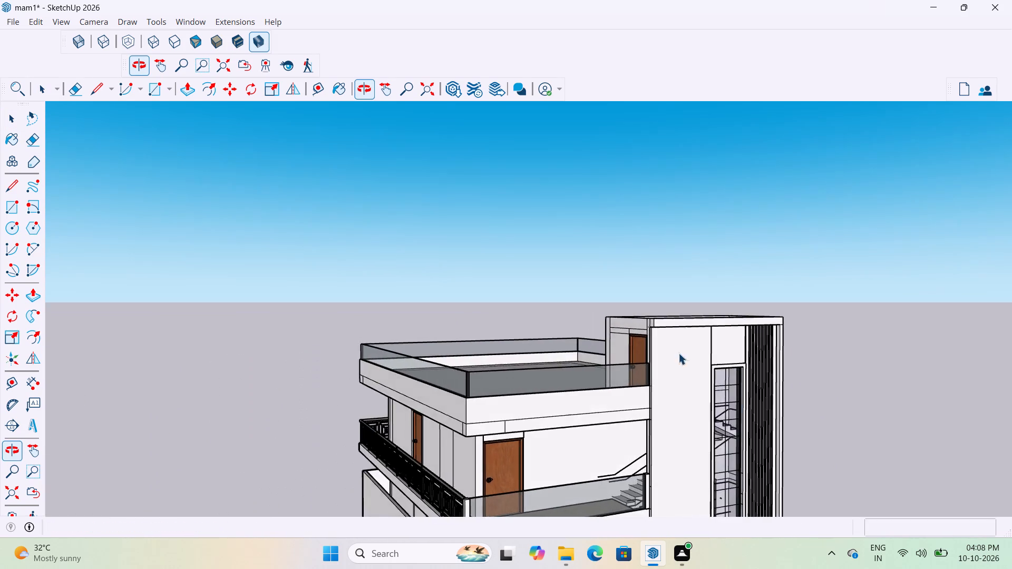
scroll(567, 322, "down", 4)
scroll(590, 331, "up", 20)
scroll(590, 331, "up", 4)
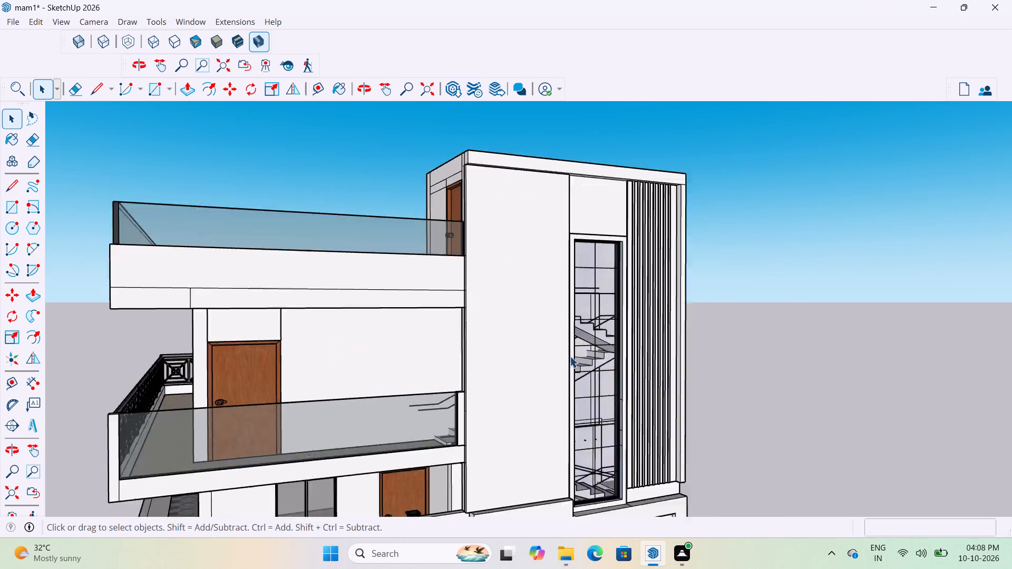
scroll(570, 356, "up", 7)
middle_click_drag(570, 349, 632, 391)
scroll(537, 454, "down", 8)
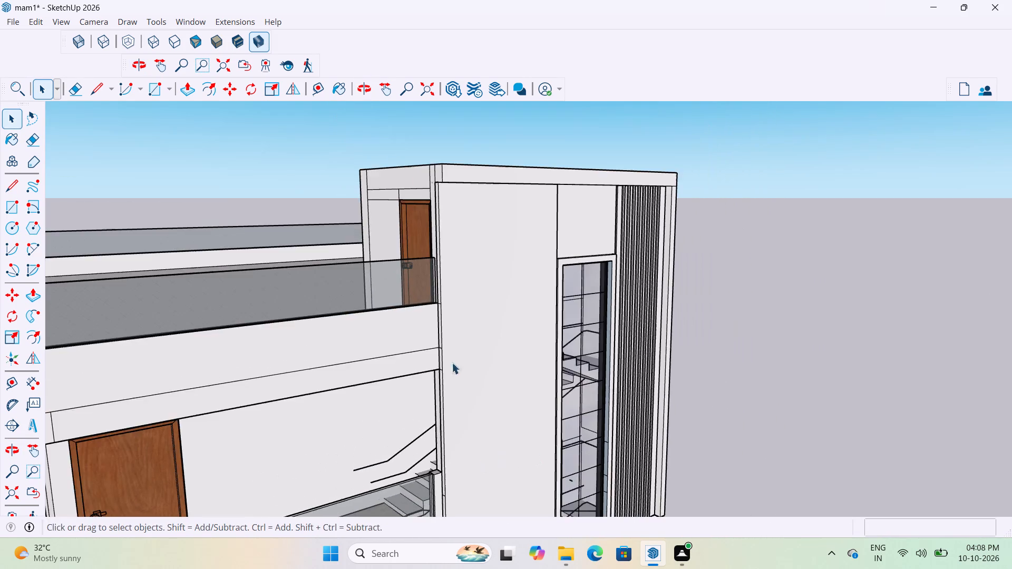
Inside the front wall panel's group, copy the front face's top edge 1" straight down.
scroll(461, 227, "up", 15)
middle_click_drag(451, 224, 373, 233)
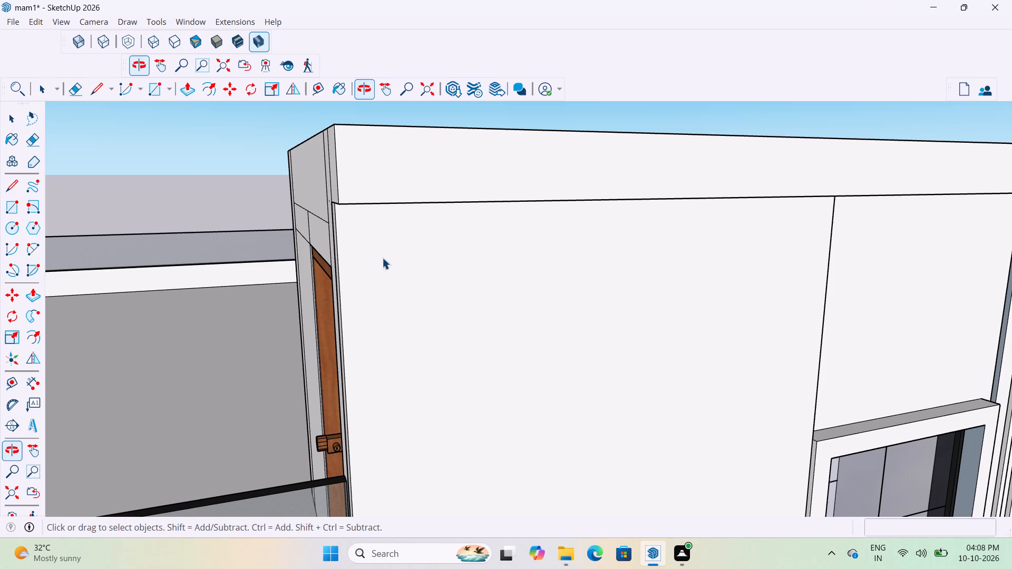
left_click(396, 261)
double_click(438, 286)
left_click(474, 308)
scroll(454, 281, "down", 1)
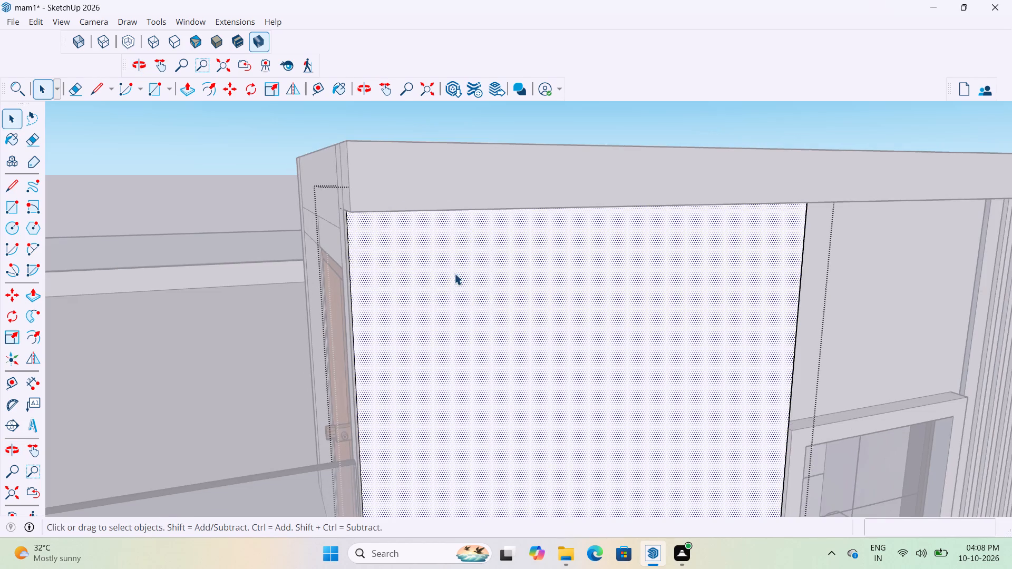
middle_click_drag(459, 261, 487, 191)
scroll(448, 156, "up", 6)
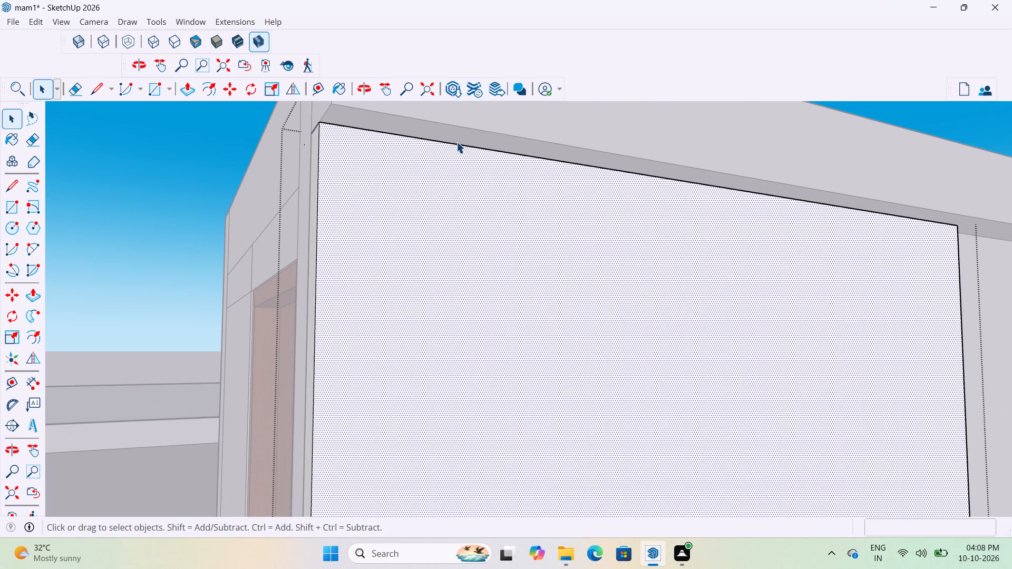
left_click(453, 143)
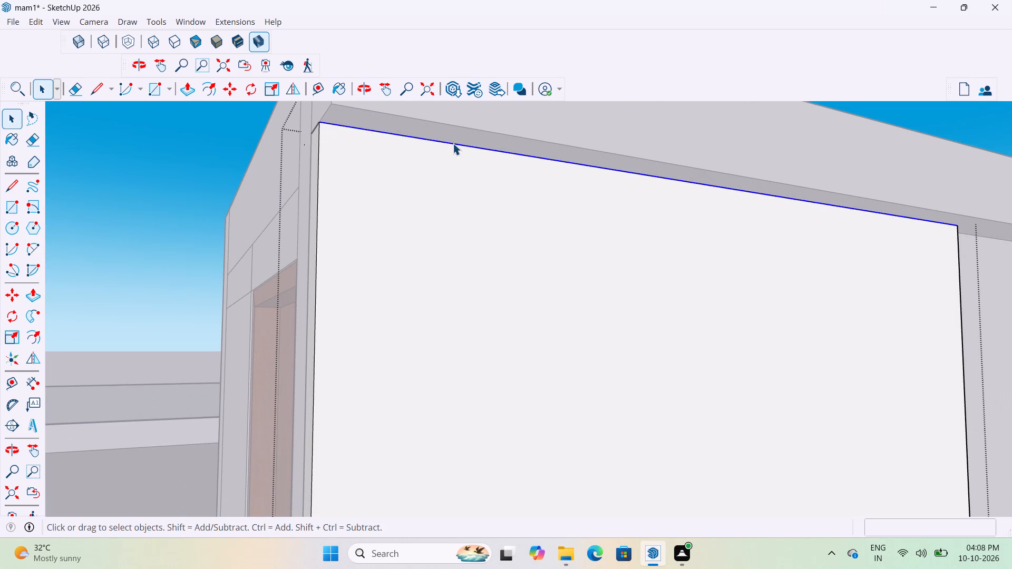
key("m")
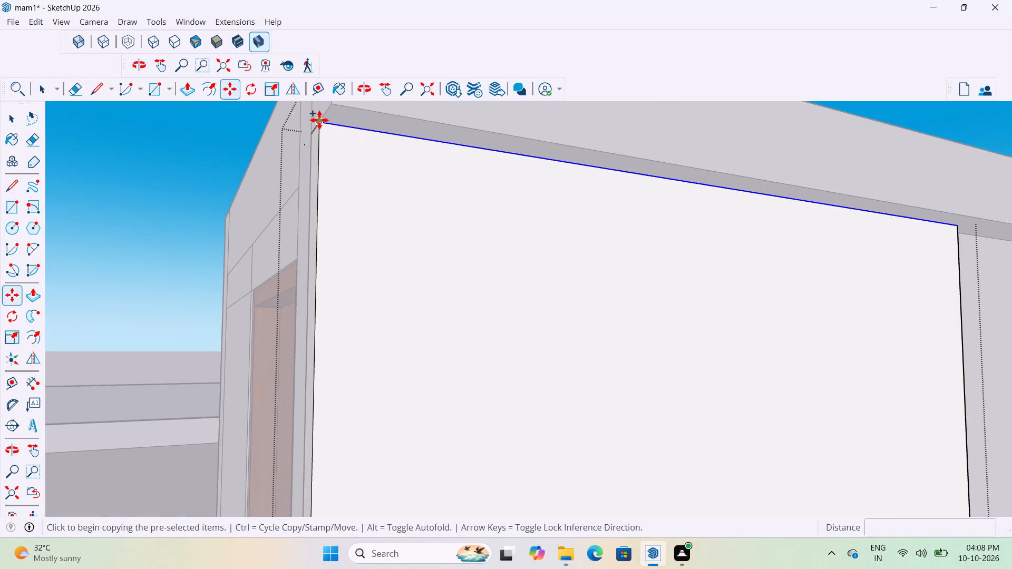
left_click(319, 120)
type("1\"")
key("Return")
key("space")
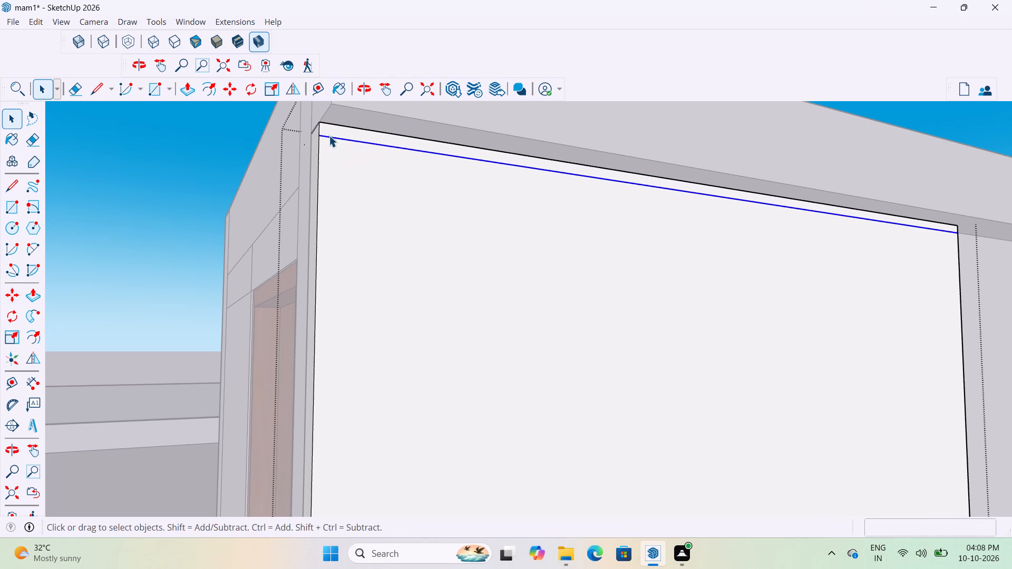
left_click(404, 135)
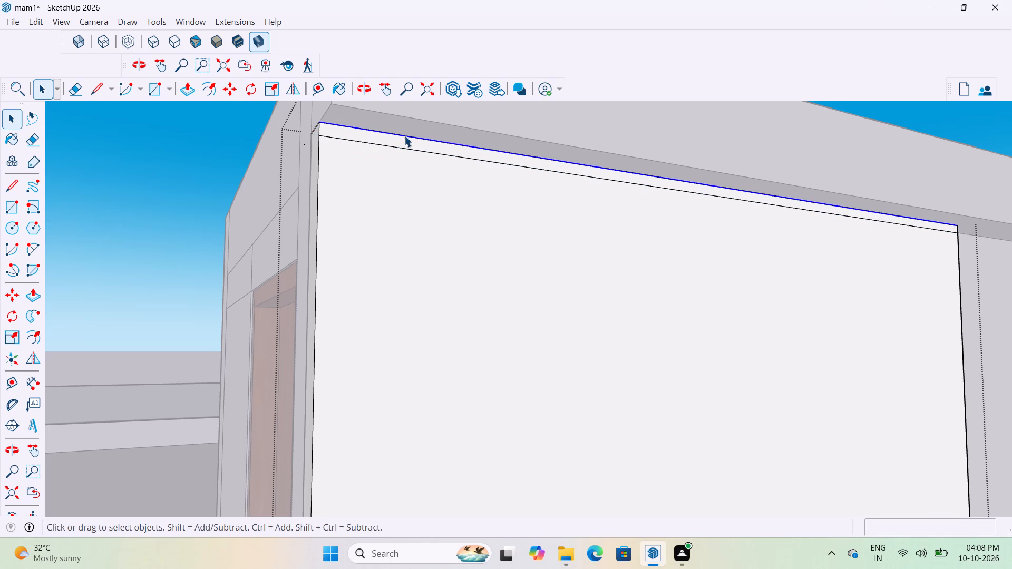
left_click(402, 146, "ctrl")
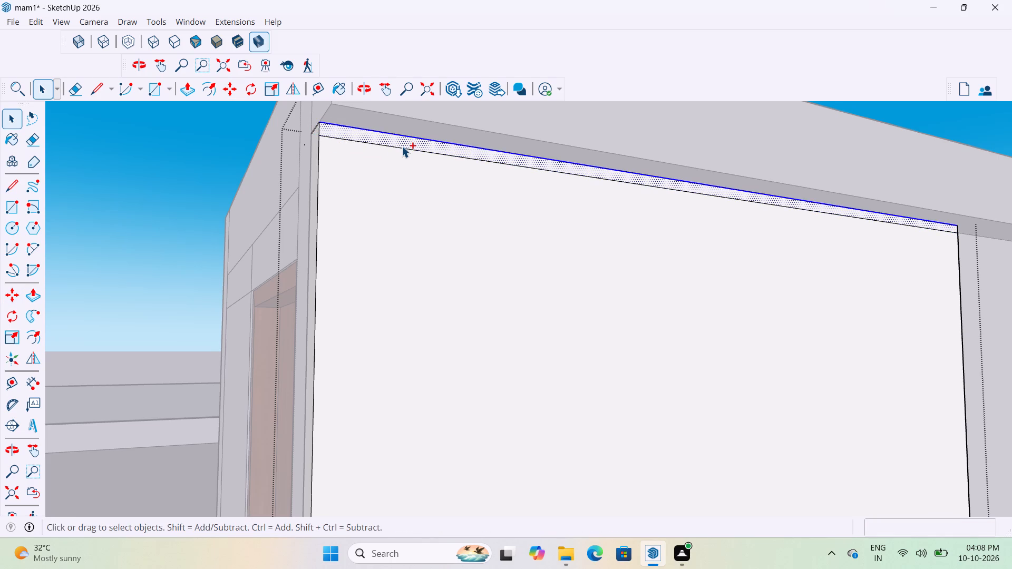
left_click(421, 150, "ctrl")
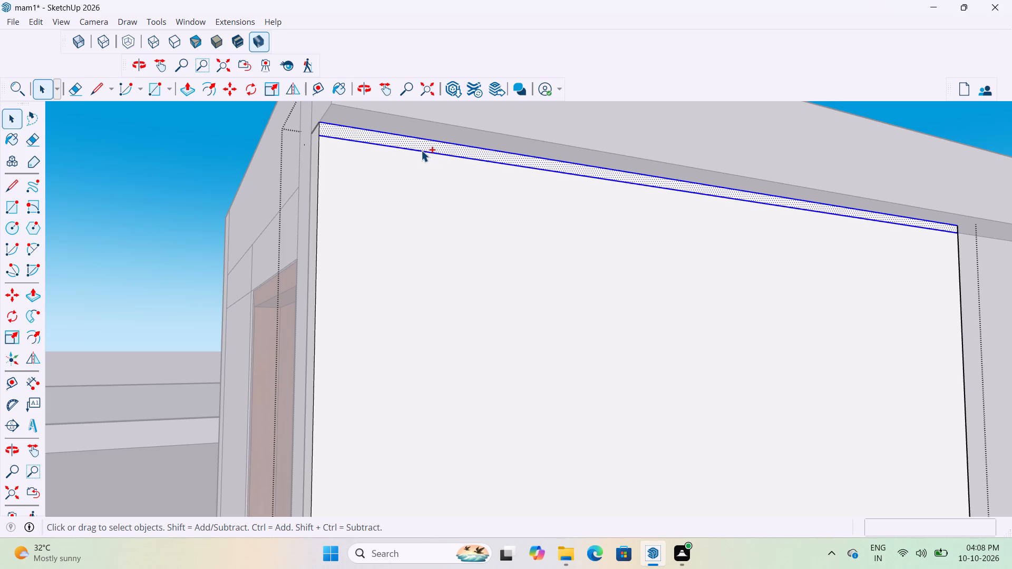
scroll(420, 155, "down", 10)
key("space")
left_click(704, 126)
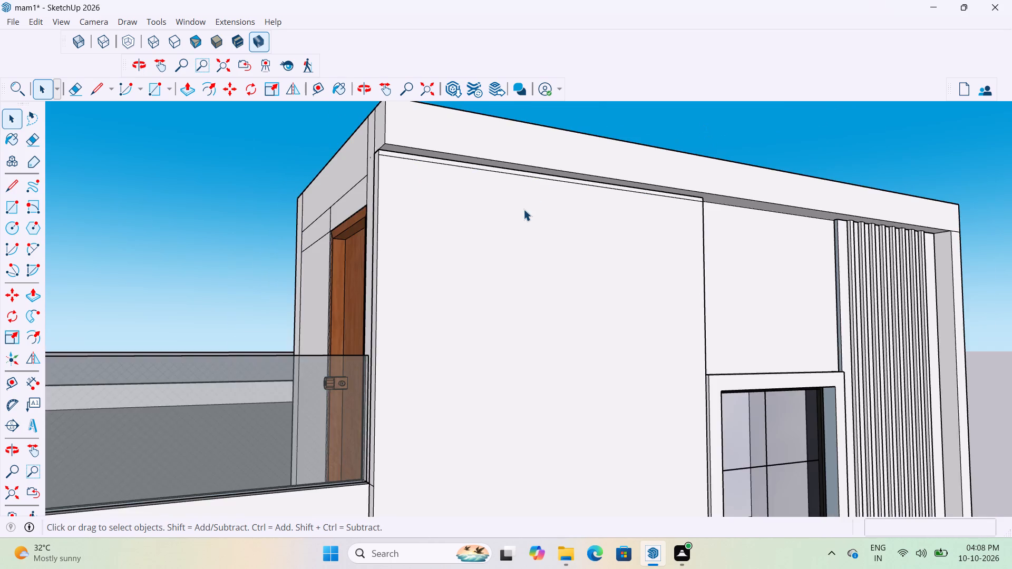
Reopen the front wall panel's group, copy its top edge and the line below it 1' straight down, repeat 20 times, and close the group.
scroll(523, 208, "up", 3)
double_click(523, 208)
scroll(515, 156, "up", 5)
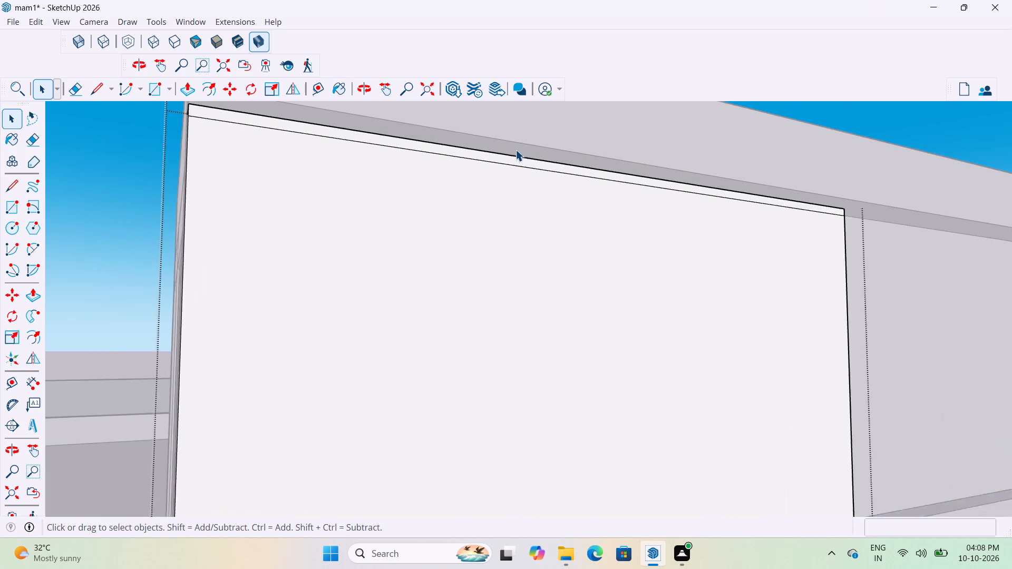
scroll(515, 150, "up", 5)
left_click(509, 160)
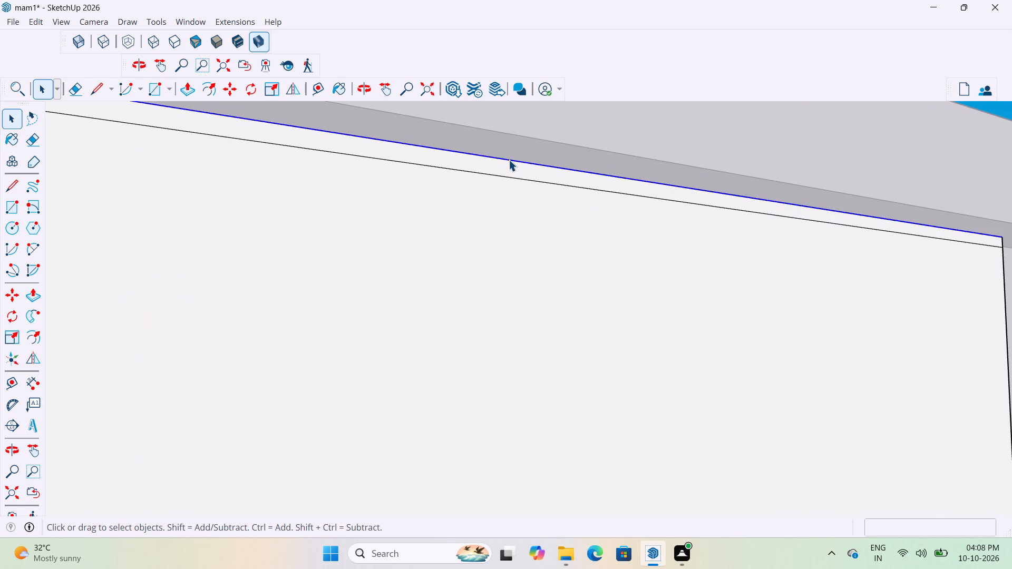
left_click(522, 179, "ctrl")
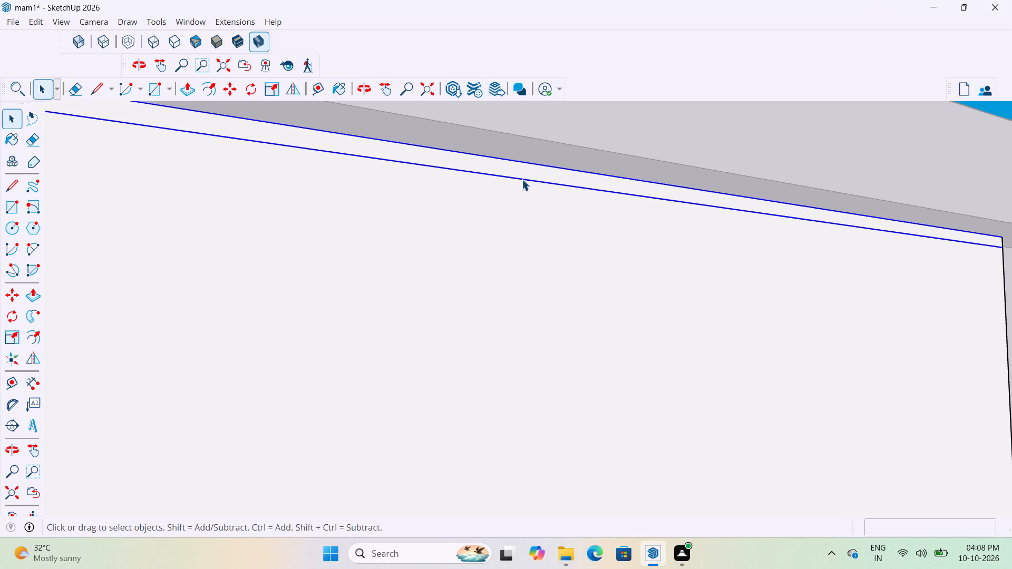
key("m")
scroll(544, 198, "down", 5)
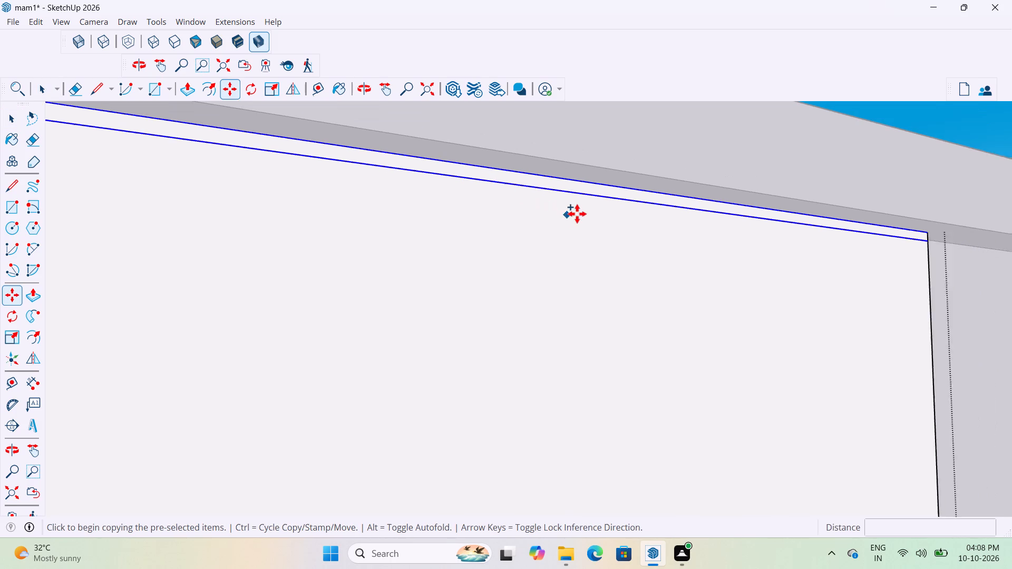
scroll(577, 214, "down", 4)
left_click(293, 154)
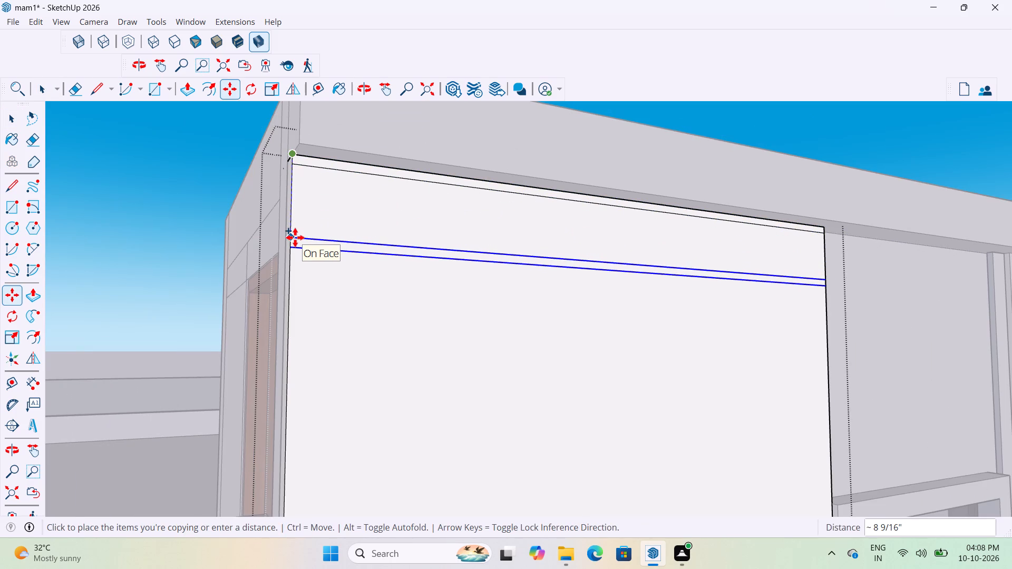
type("1'")
key("Return")
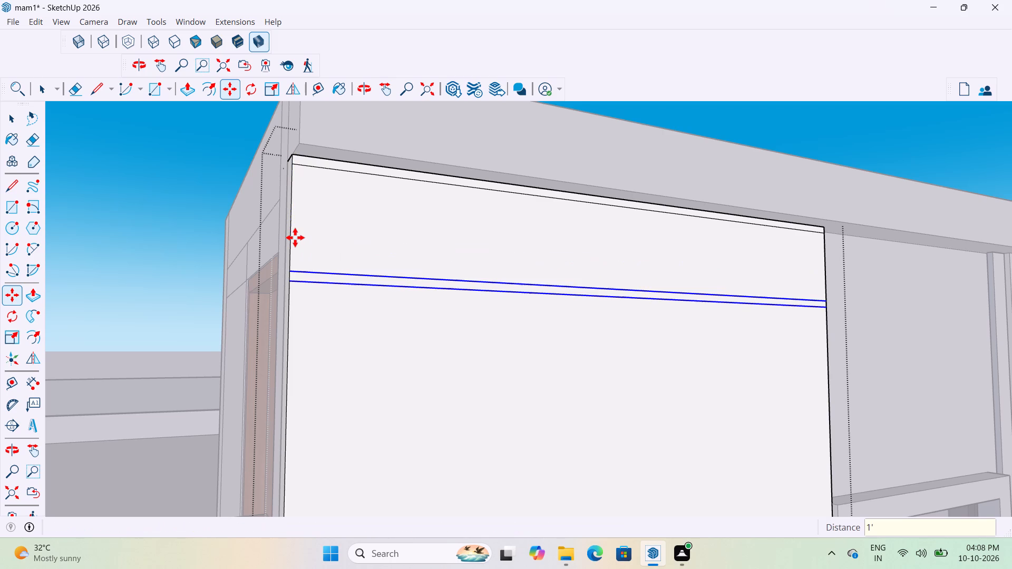
type("*20")
key("Return")
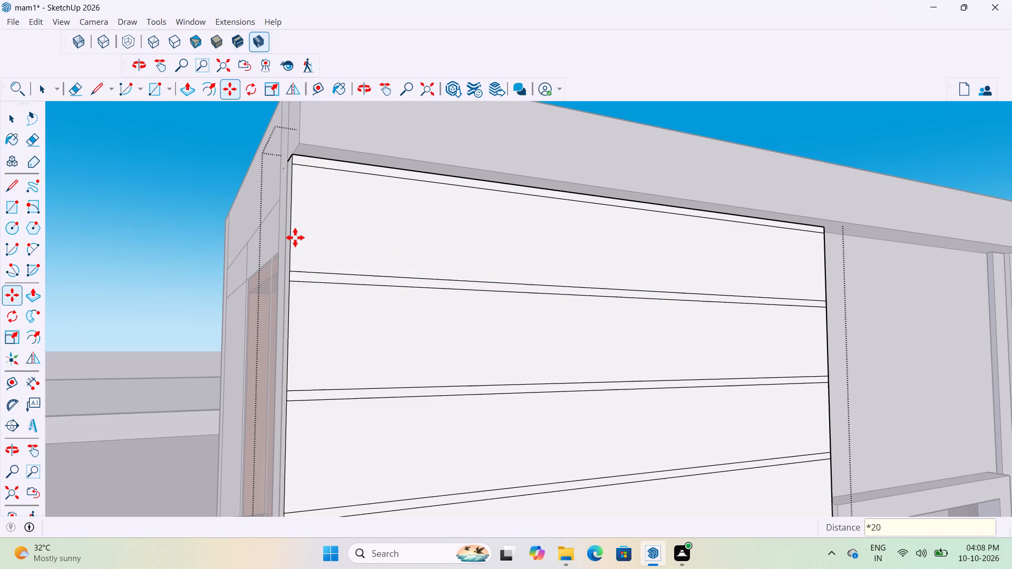
scroll(347, 263, "down", 20)
scroll(347, 263, "down", 4)
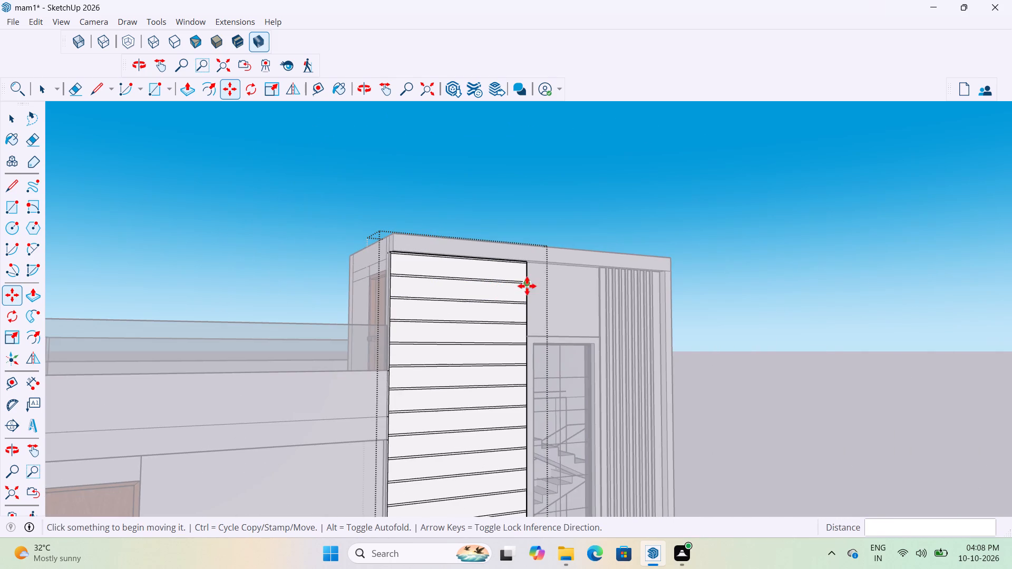
key("space")
left_click(734, 212)
Reopen the front wall panel's group and select the narrow groove strip 1' below its top edge.
scroll(484, 326, "up", 3)
middle_click_drag(511, 311, 369, 365)
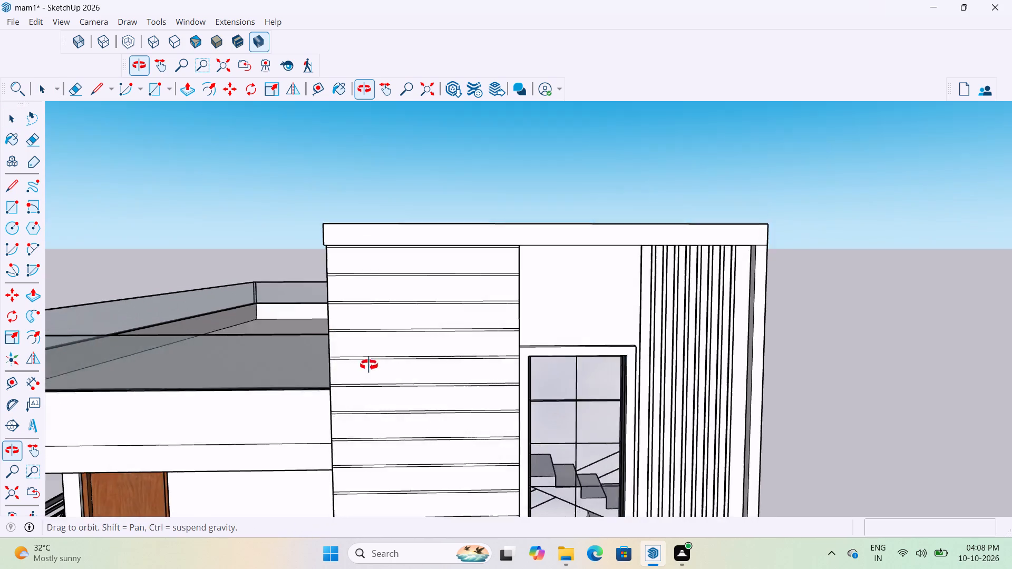
middle_click_drag(369, 365, 362, 370)
scroll(534, 471, "down", 9)
middle_click_drag(490, 409, 538, 379)
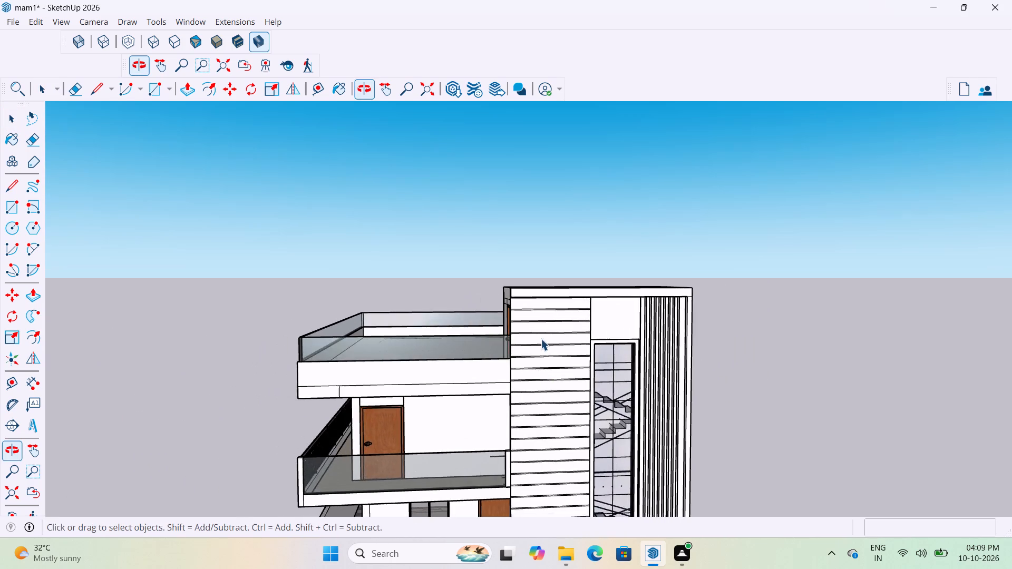
scroll(539, 330, "up", 16)
double_click(515, 291)
scroll(517, 295, "up", 5)
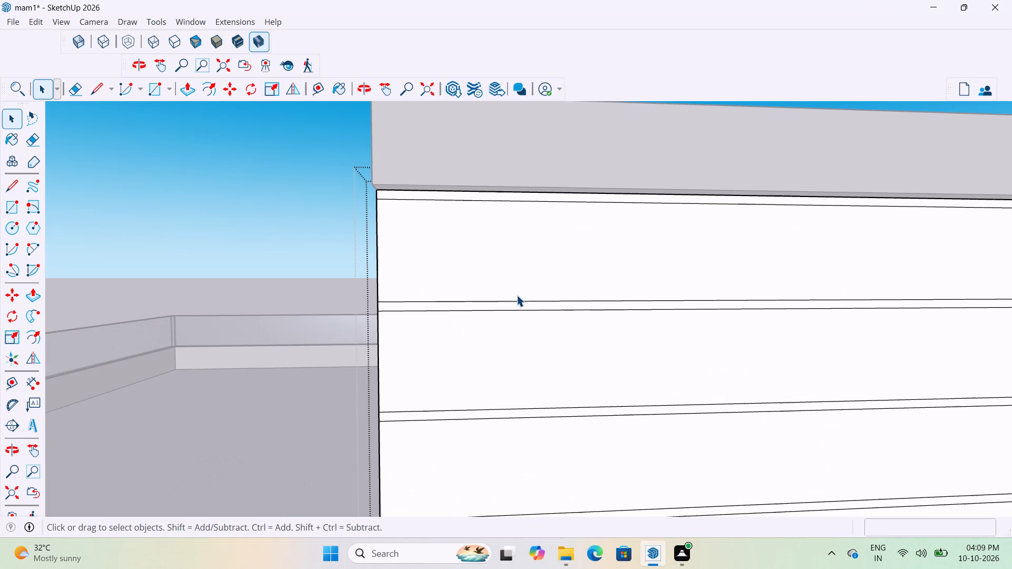
left_click(510, 303)
scroll(510, 303, "up", 3)
left_click(505, 307)
scroll(479, 317, "down", 5)
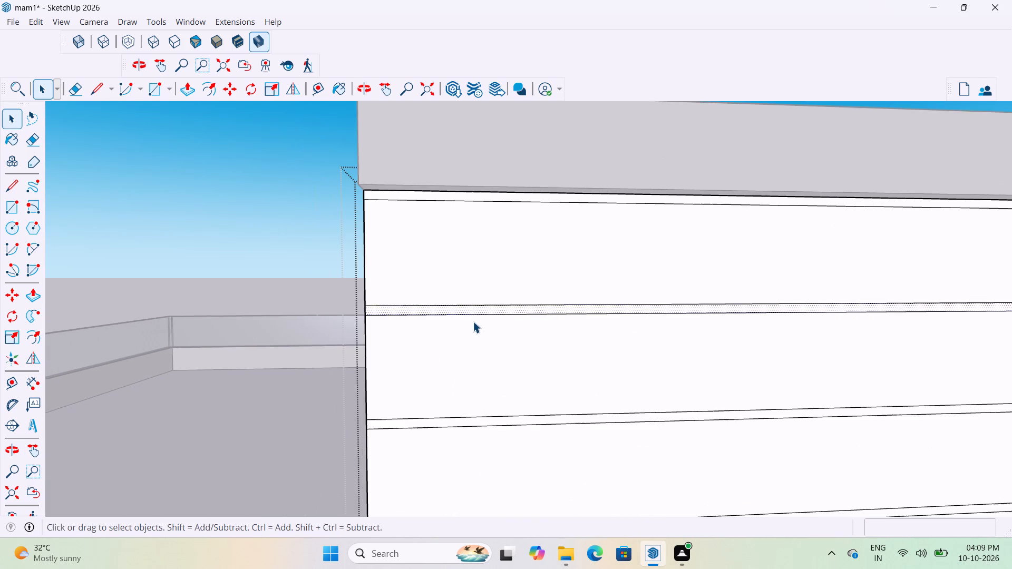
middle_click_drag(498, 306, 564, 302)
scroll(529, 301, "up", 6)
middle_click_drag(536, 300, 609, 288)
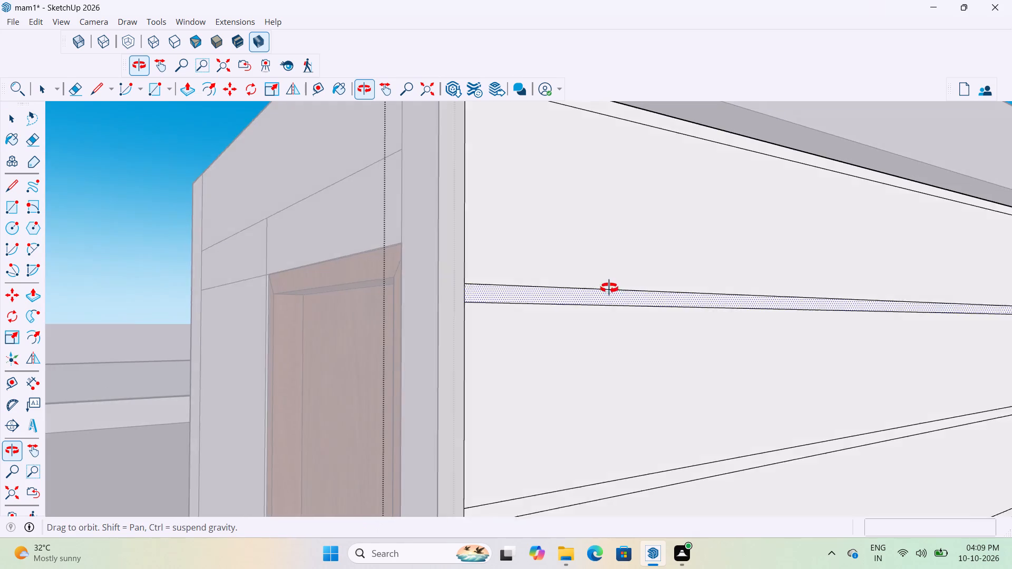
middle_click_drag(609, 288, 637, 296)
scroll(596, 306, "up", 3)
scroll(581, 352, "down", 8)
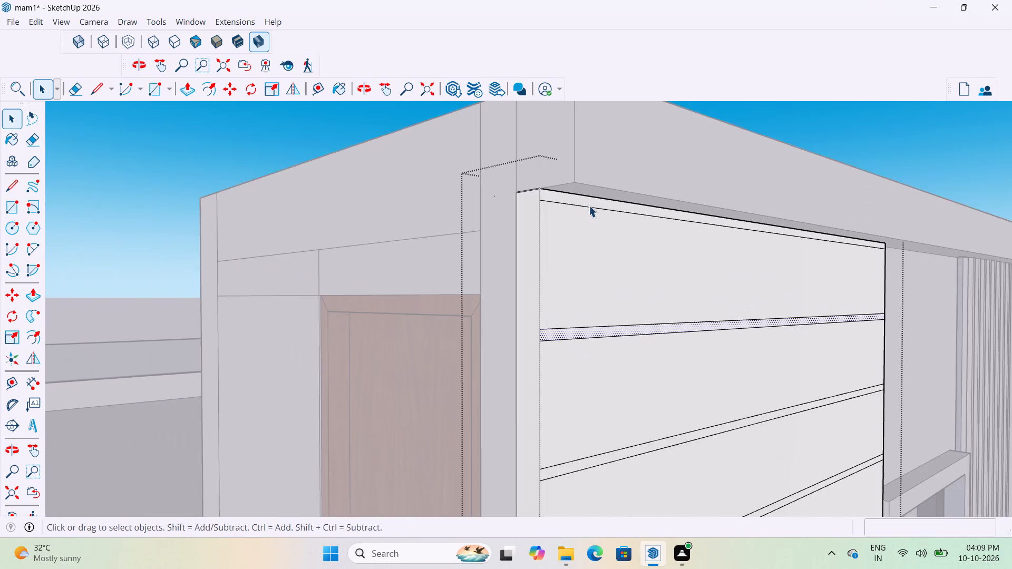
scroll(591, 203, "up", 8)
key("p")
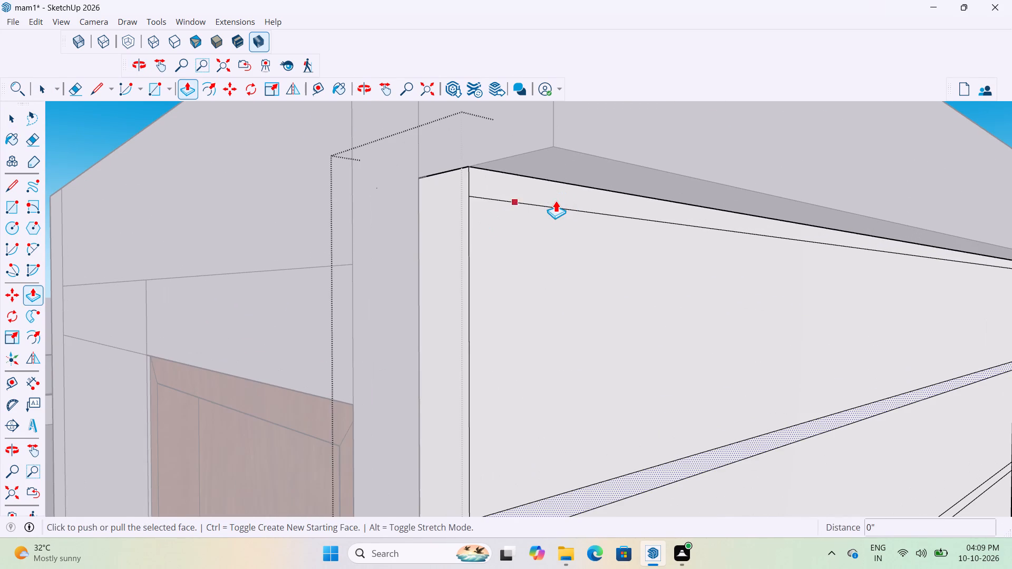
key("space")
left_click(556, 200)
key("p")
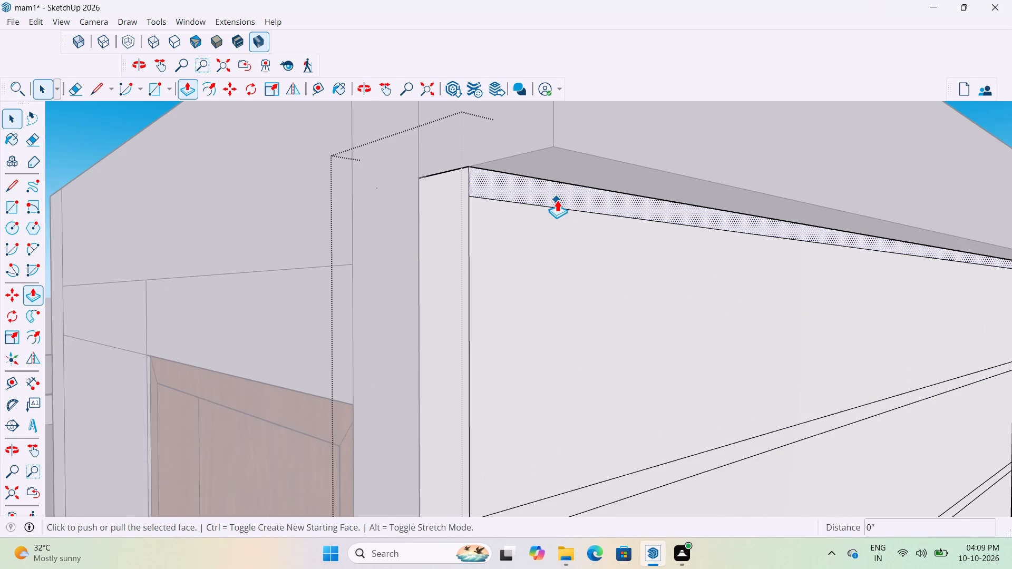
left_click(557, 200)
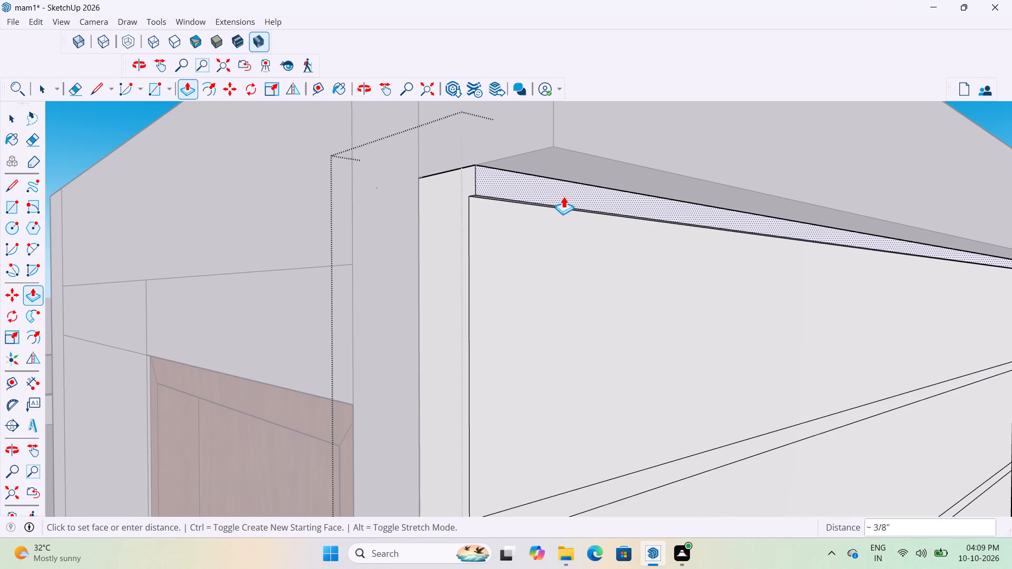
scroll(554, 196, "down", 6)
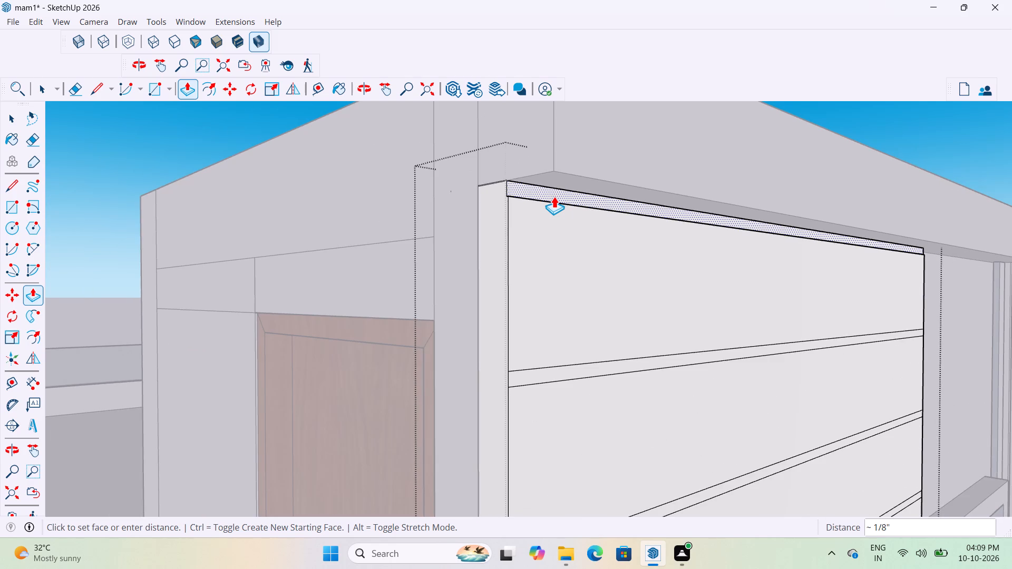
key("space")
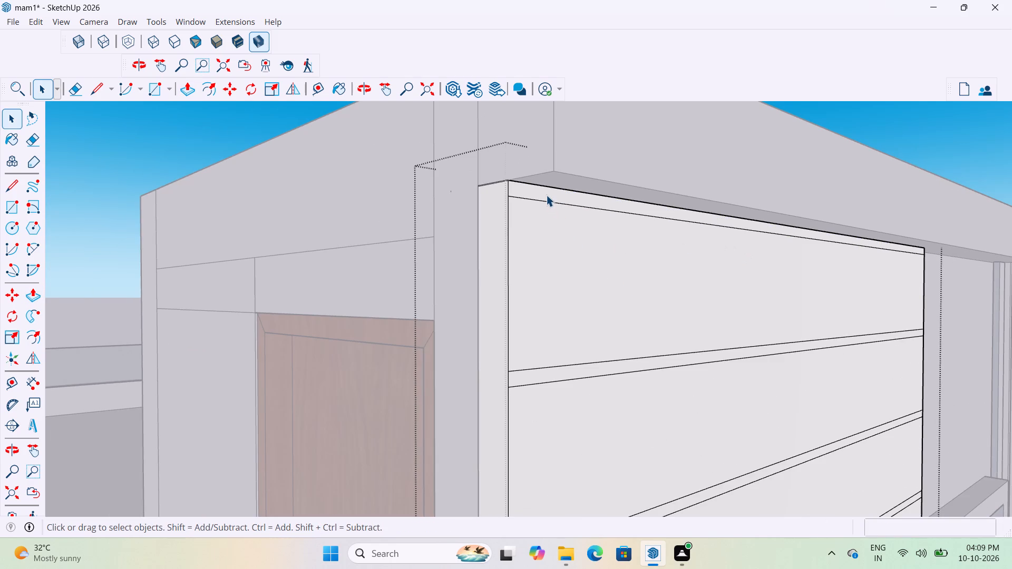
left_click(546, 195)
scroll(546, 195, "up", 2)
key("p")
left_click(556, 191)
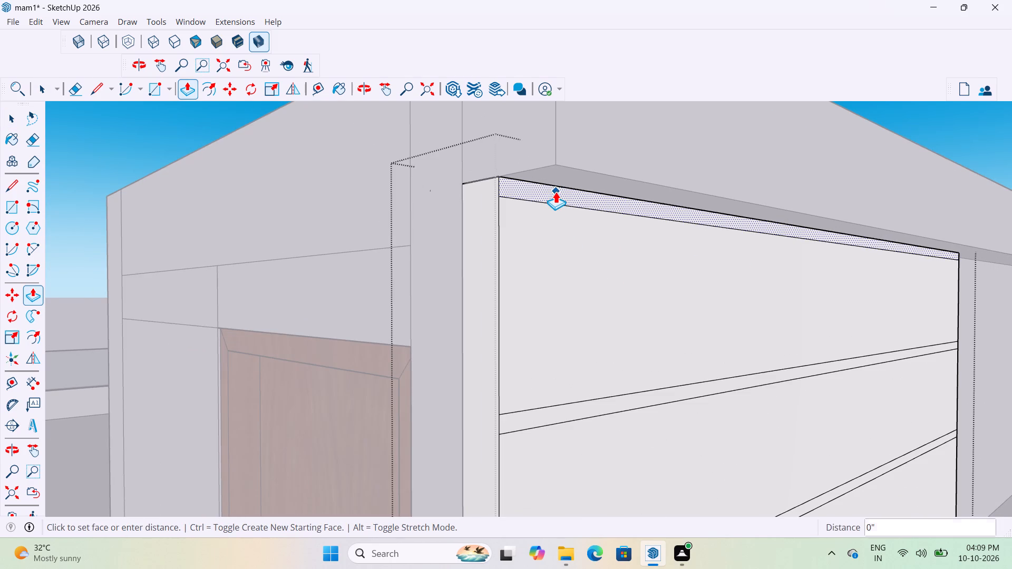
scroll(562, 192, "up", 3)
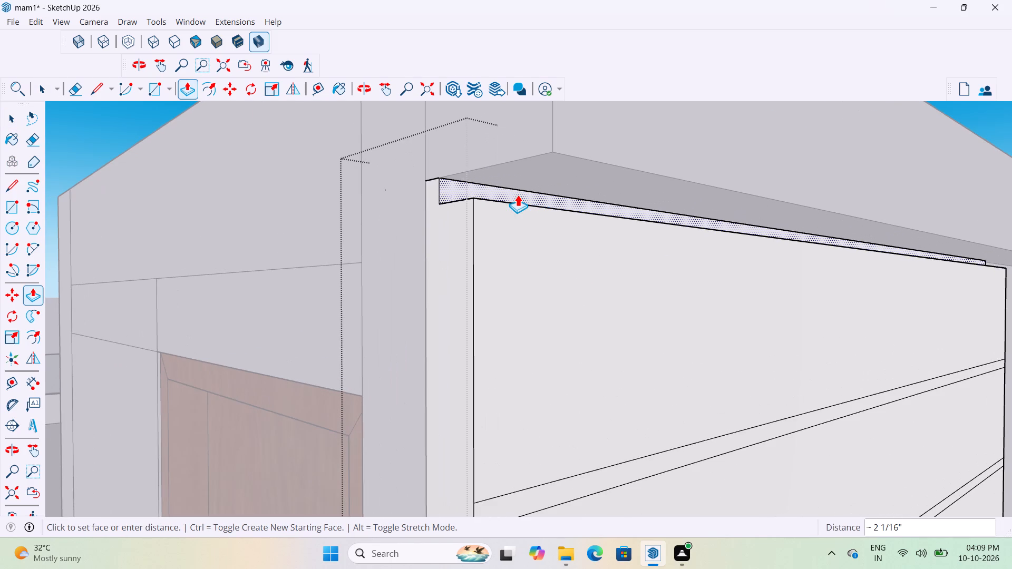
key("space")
Push the narrow groove strip 1' below the panel's top edge inward by 0.6".
scroll(547, 190, "down", 4)
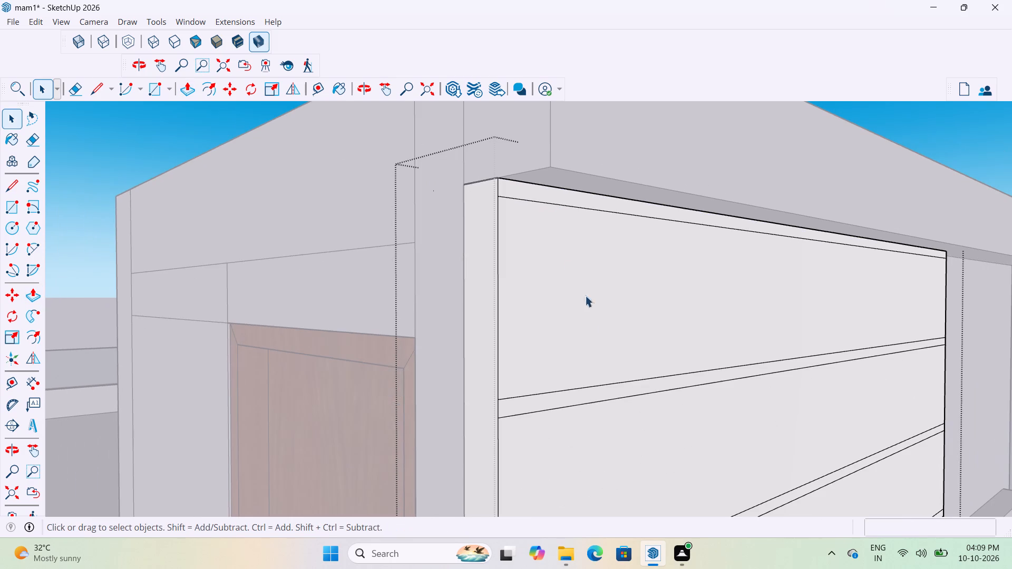
key("p")
left_click(590, 393)
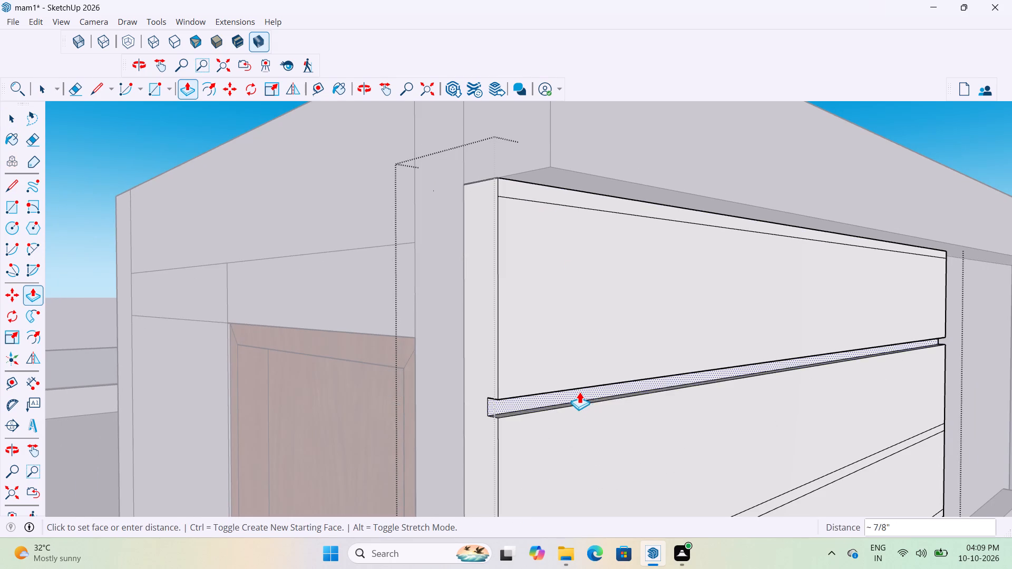
scroll(587, 390, "up", 2)
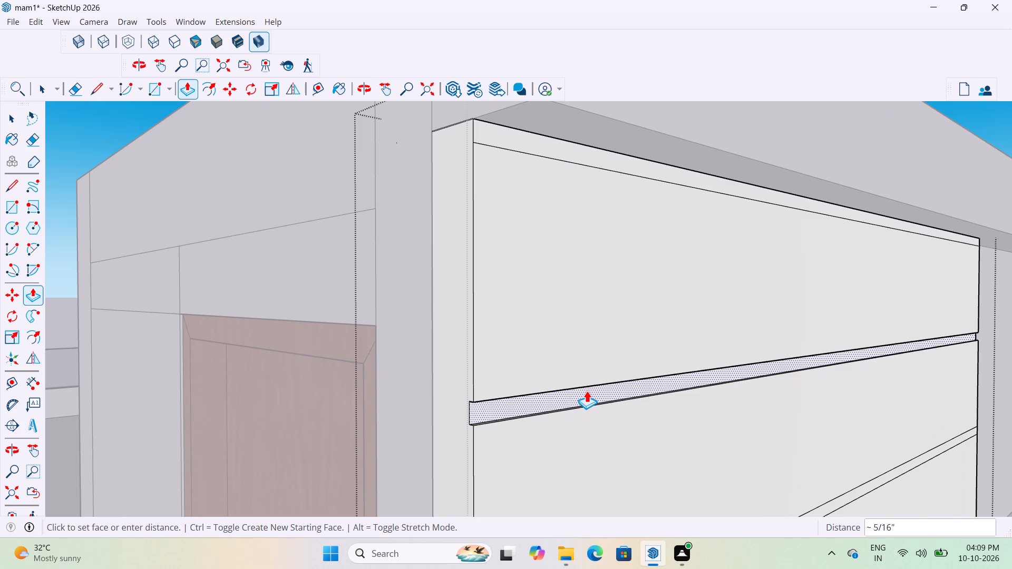
type("0.6")
key("shift+quotedbl")
key("Return")
Recess the second groove strip from the panel's top by repeating the 0.6" push.
scroll(594, 395, "down", 3)
scroll(538, 411, "down", 11)
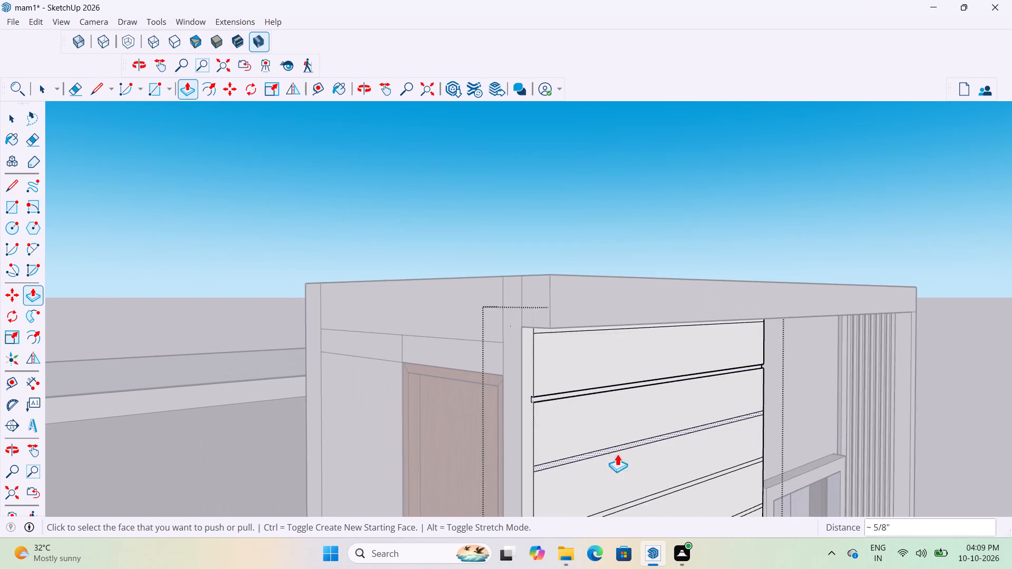
scroll(598, 468, "up", 8)
double_click(550, 452)
scroll(548, 438, "down", 8)
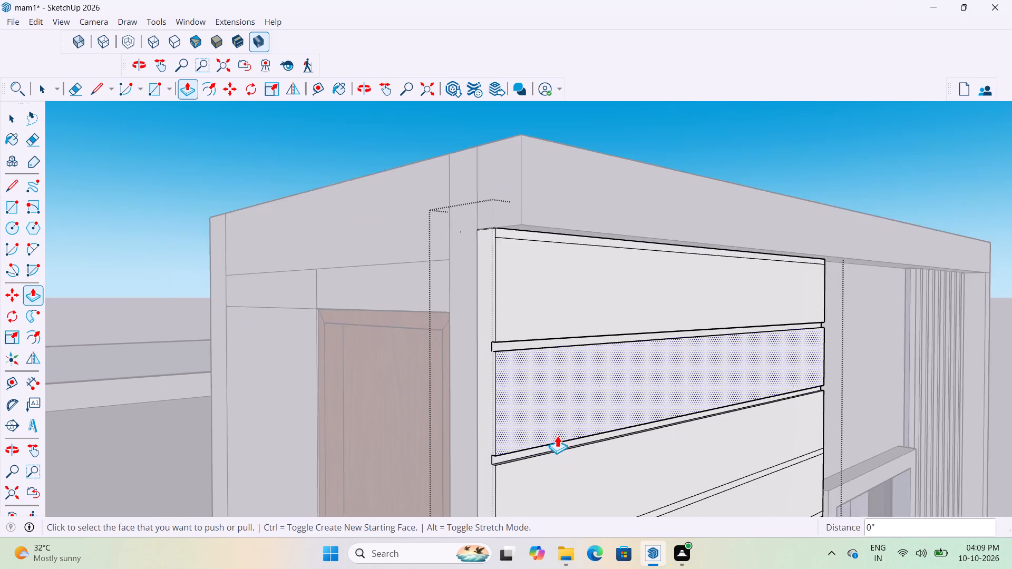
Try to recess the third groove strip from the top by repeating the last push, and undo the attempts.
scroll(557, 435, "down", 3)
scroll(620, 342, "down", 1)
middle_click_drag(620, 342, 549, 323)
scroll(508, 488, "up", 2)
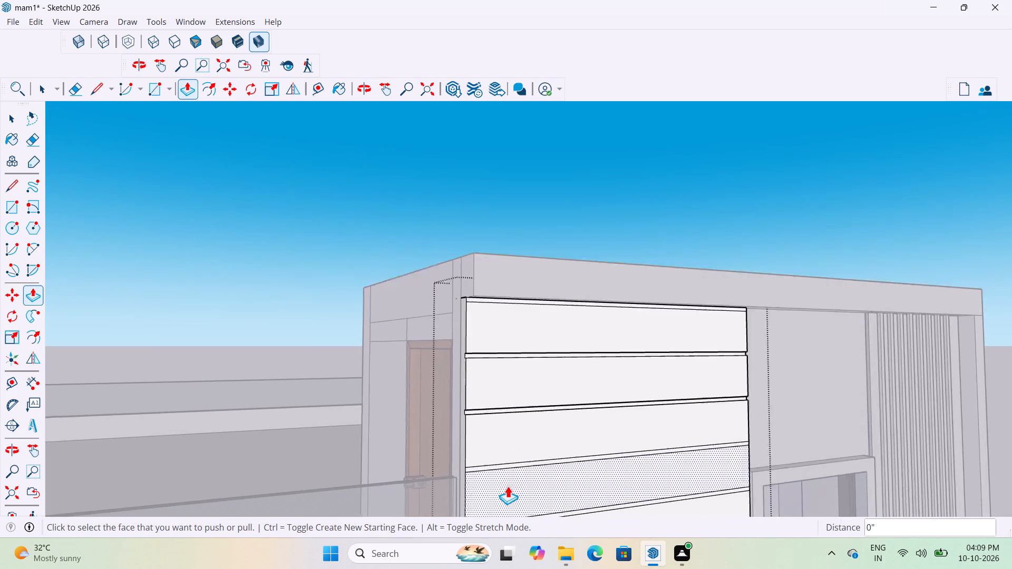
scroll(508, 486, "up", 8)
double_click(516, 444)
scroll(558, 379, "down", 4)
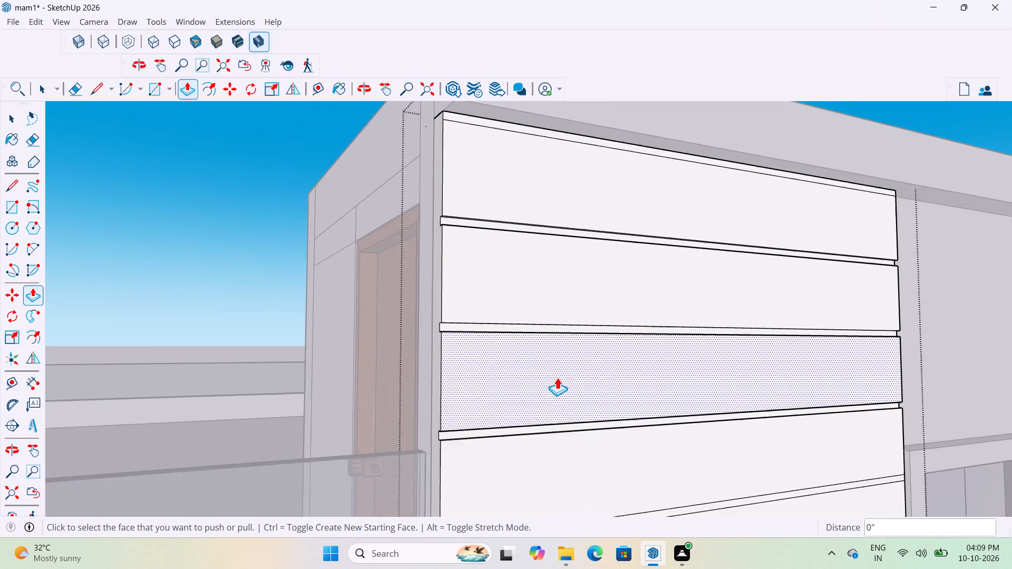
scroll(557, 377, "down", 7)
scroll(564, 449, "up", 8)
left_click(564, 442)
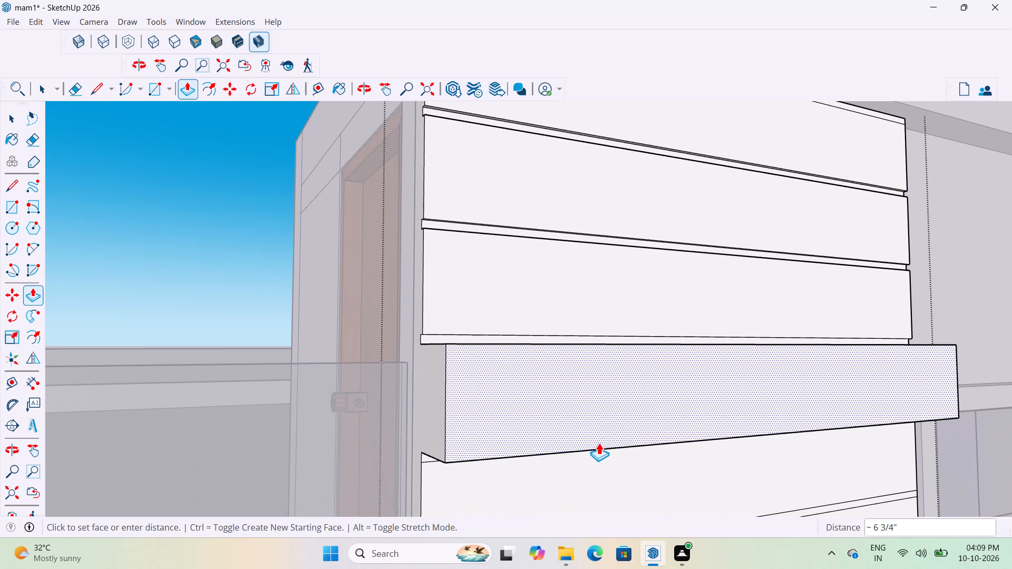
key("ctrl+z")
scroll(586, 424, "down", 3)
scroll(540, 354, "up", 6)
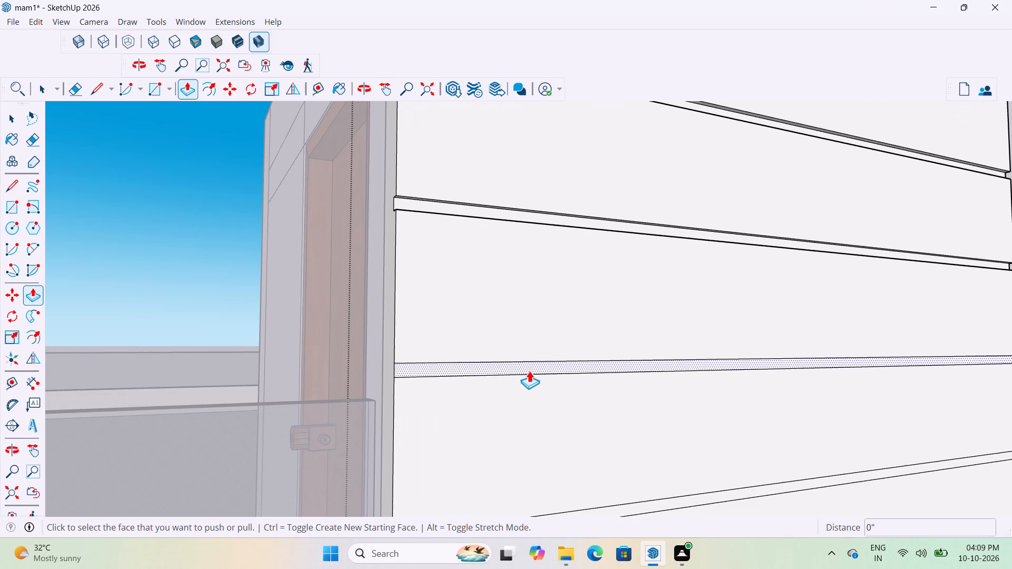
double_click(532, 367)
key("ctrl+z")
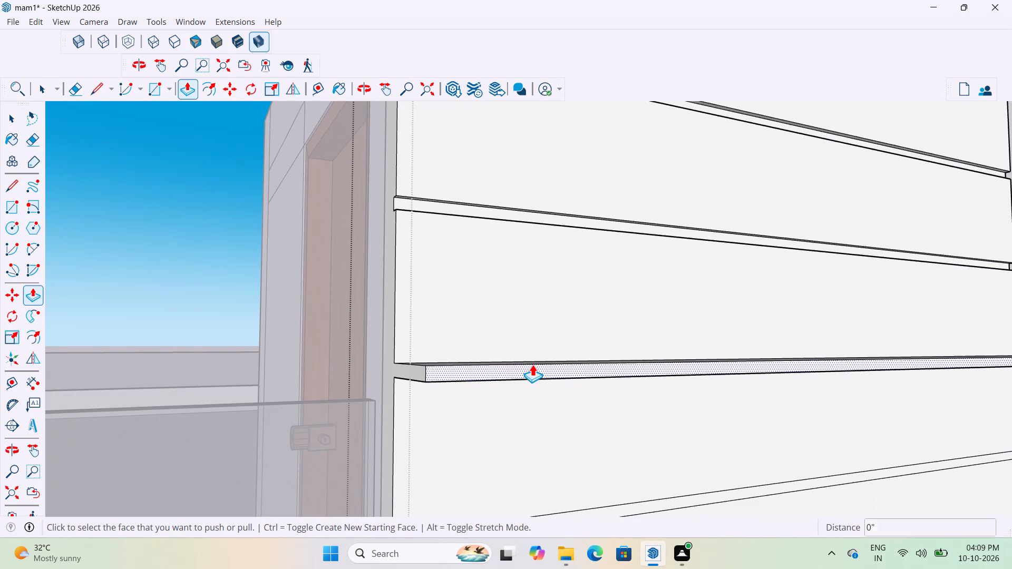
Push the third groove strip from the panel's top inward by 0.6".
left_click(530, 364)
scroll(527, 364, "up", 2)
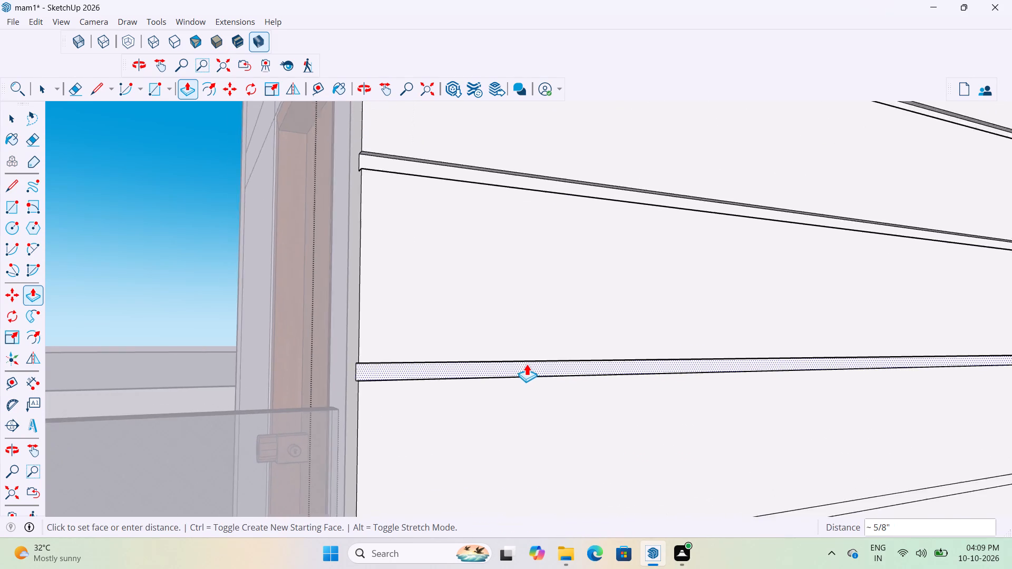
scroll(527, 364, "up", 2)
type("0.6\"")
key("Return")
Recess the fourth and fifth groove strips from the panel's top by repeating the 0.6" push.
scroll(536, 362, "down", 6)
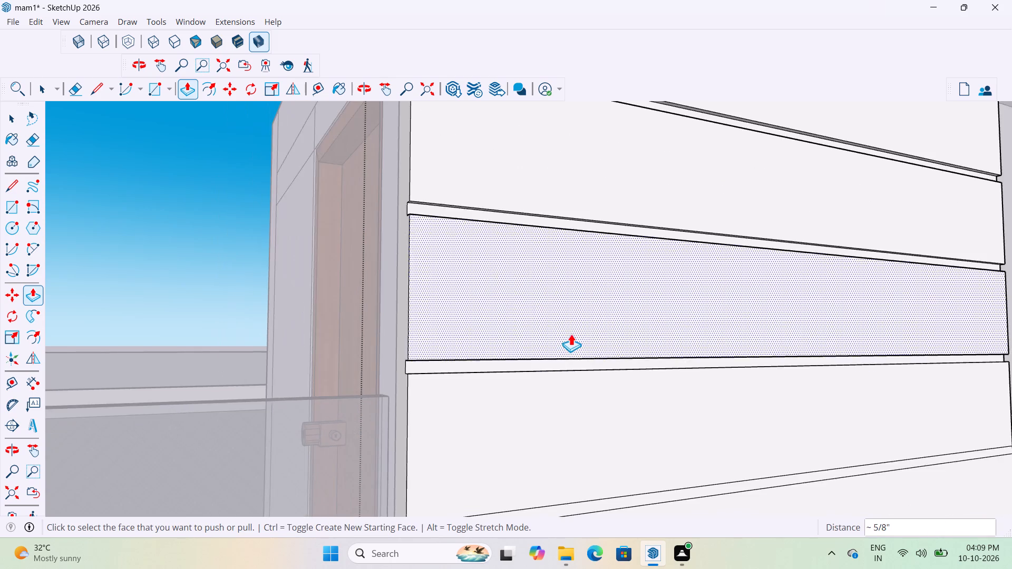
scroll(571, 333, "down", 7)
scroll(536, 428, "up", 11)
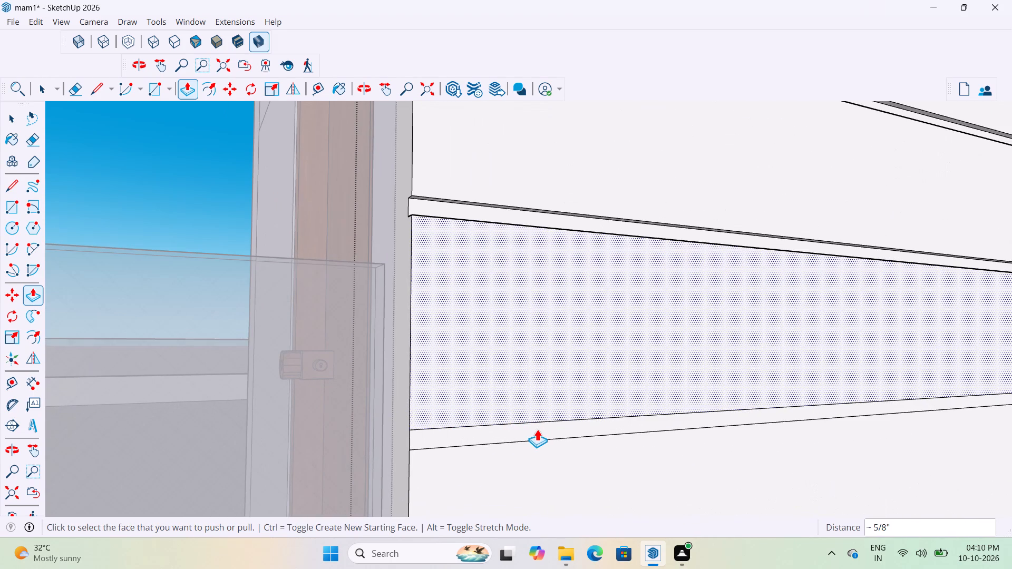
double_click(537, 429)
scroll(539, 385, "down", 16)
scroll(544, 428, "up", 2)
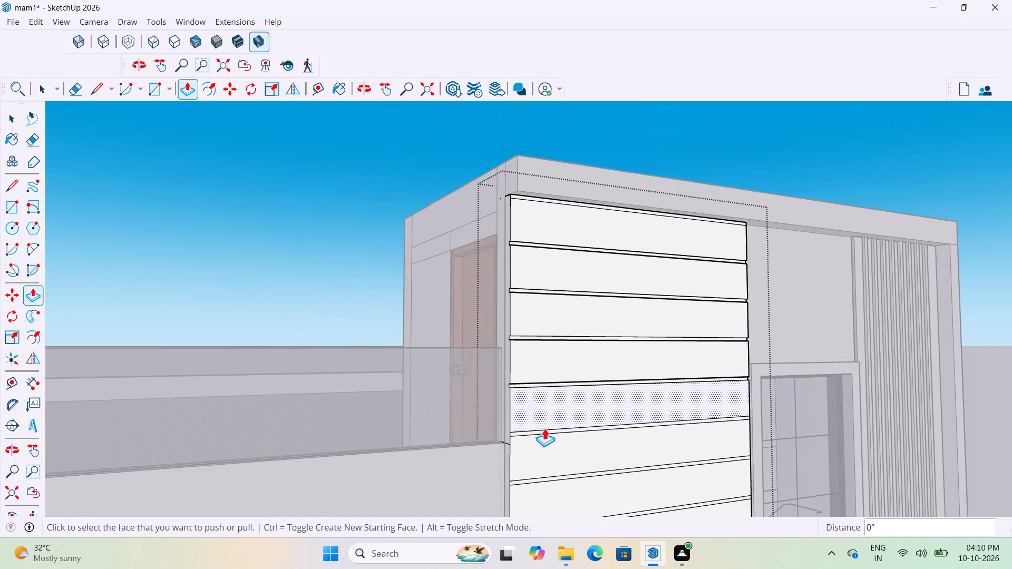
scroll(544, 428, "up", 10)
double_click(517, 435)
scroll(543, 371, "down", 5)
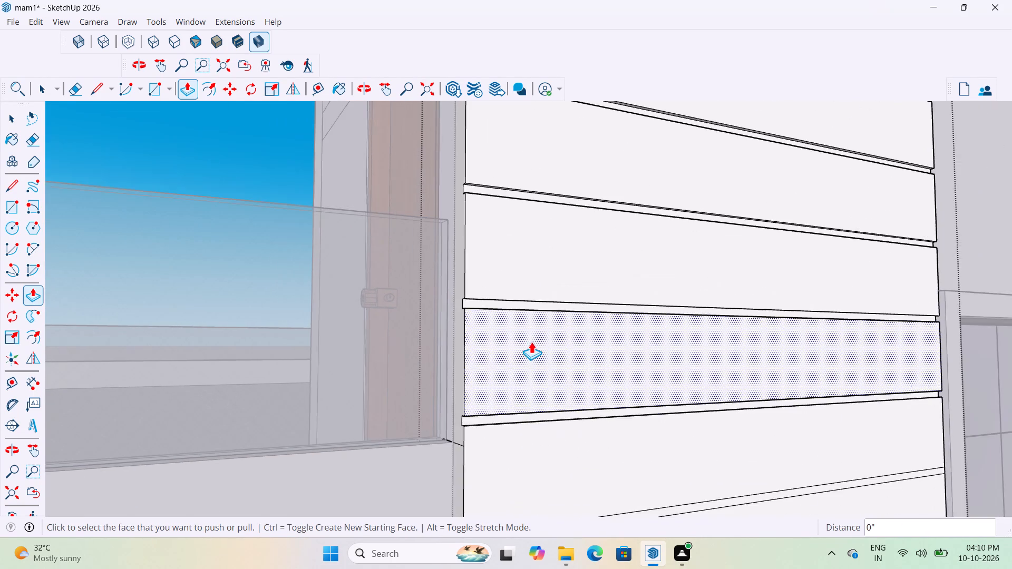
Recess the sixth, seventh and eighth groove strips from the panel's top with the same 0.6" push.
scroll(531, 341, "down", 6)
scroll(536, 438, "up", 12)
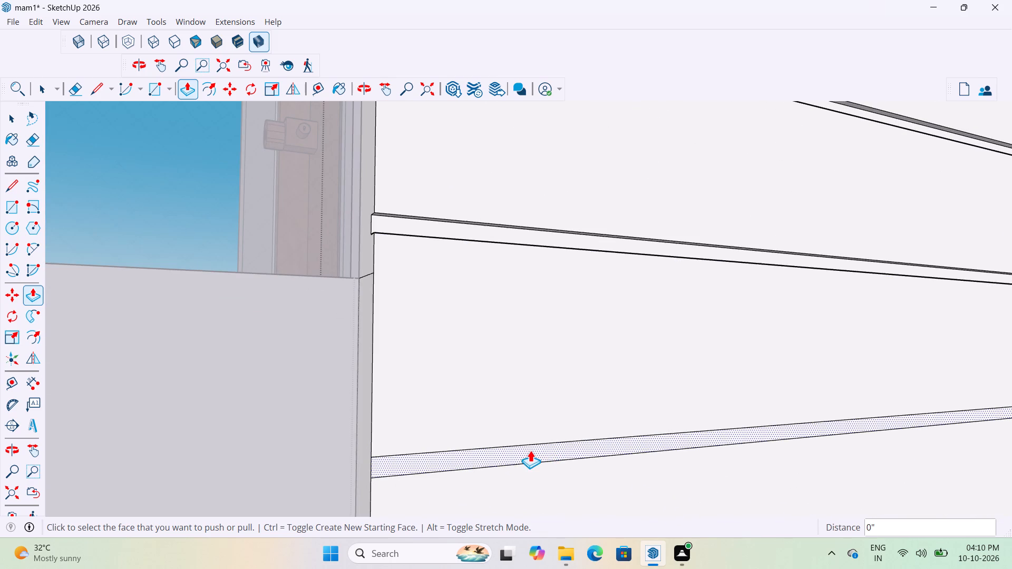
double_click(530, 450)
scroll(566, 342, "down", 11)
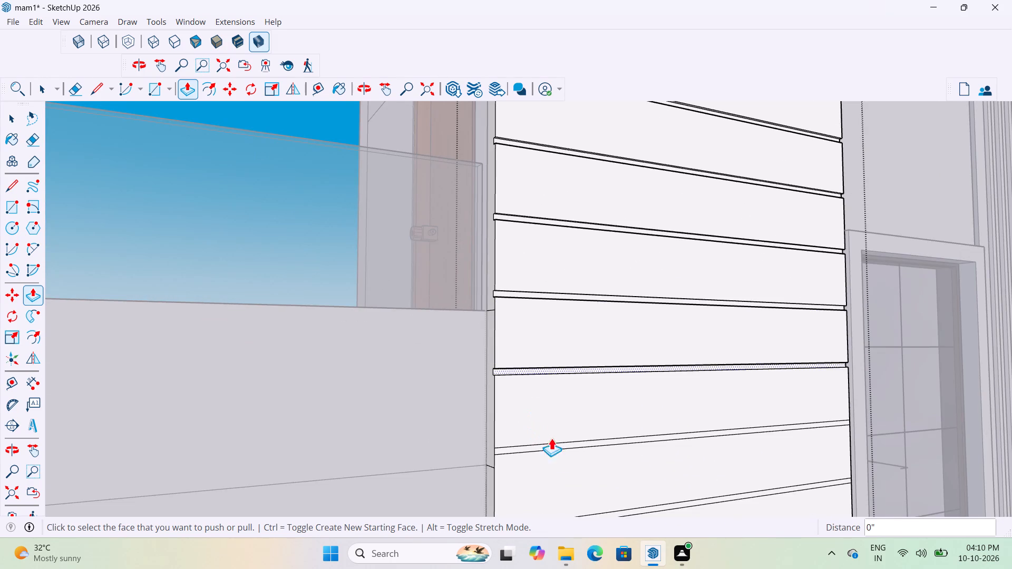
scroll(559, 452, "up", 11)
double_click(541, 444)
scroll(547, 390, "down", 6)
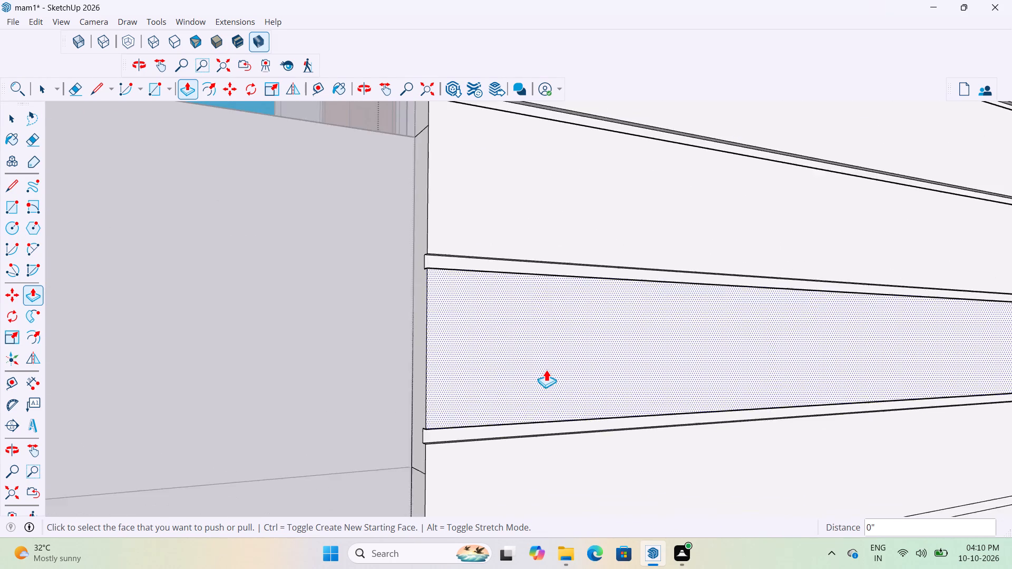
scroll(546, 369, "down", 12)
scroll(540, 446, "up", 15)
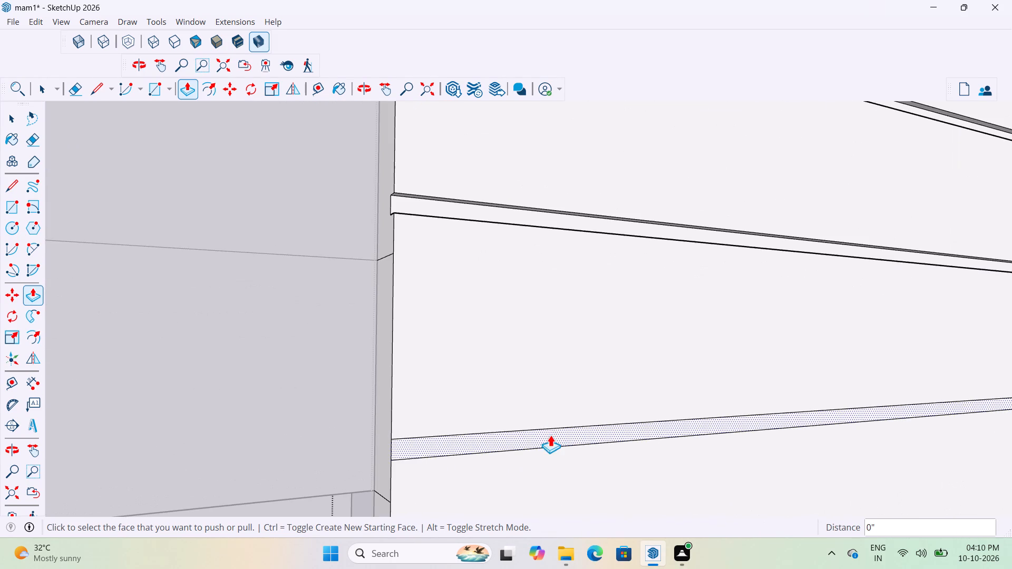
double_click(548, 434)
scroll(563, 390, "down", 12)
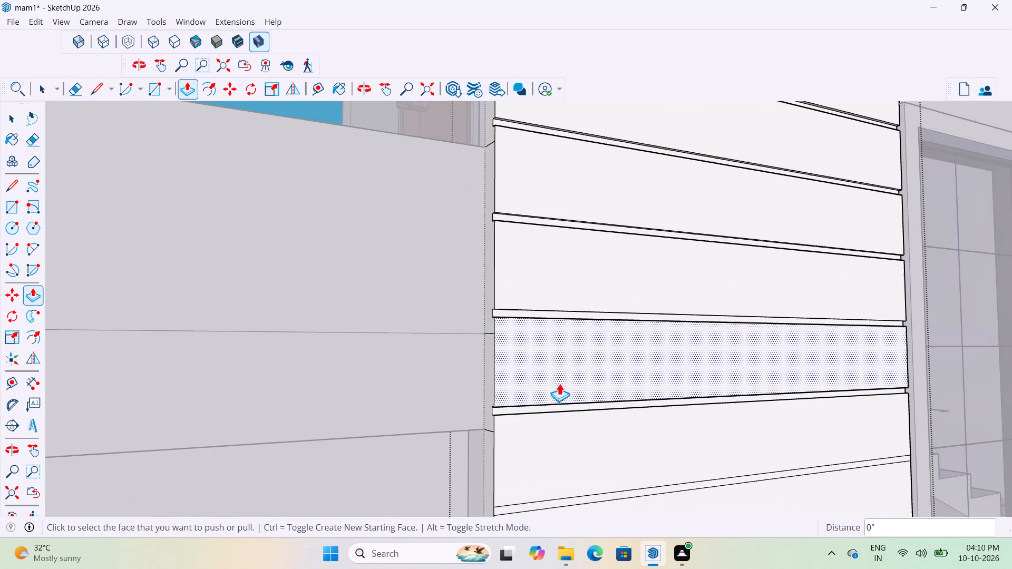
Recess the ninth, tenth and eleventh groove strips from the panel's top with the same 0.6" push.
scroll(549, 489, "up", 8)
double_click(564, 475)
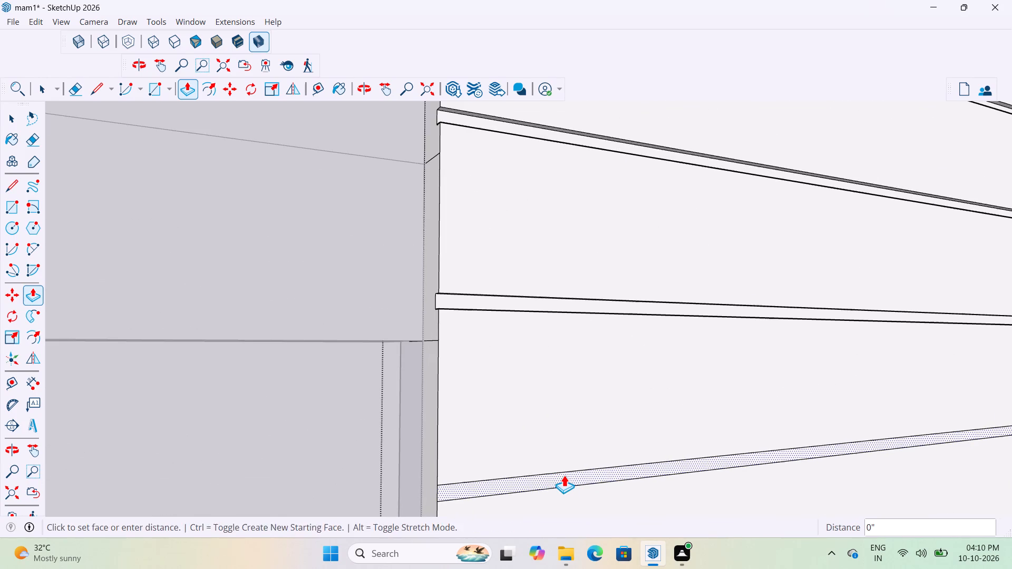
scroll(587, 408, "down", 11)
scroll(559, 376, "down", 6)
scroll(559, 432, "up", 8)
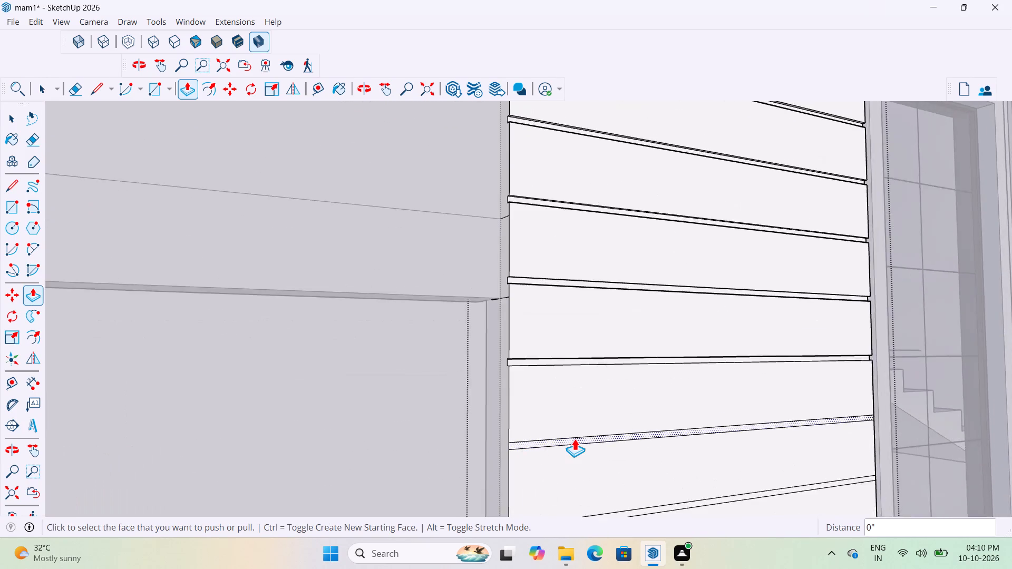
scroll(575, 438, "up", 8)
double_click(575, 438)
scroll(587, 311, "down", 12)
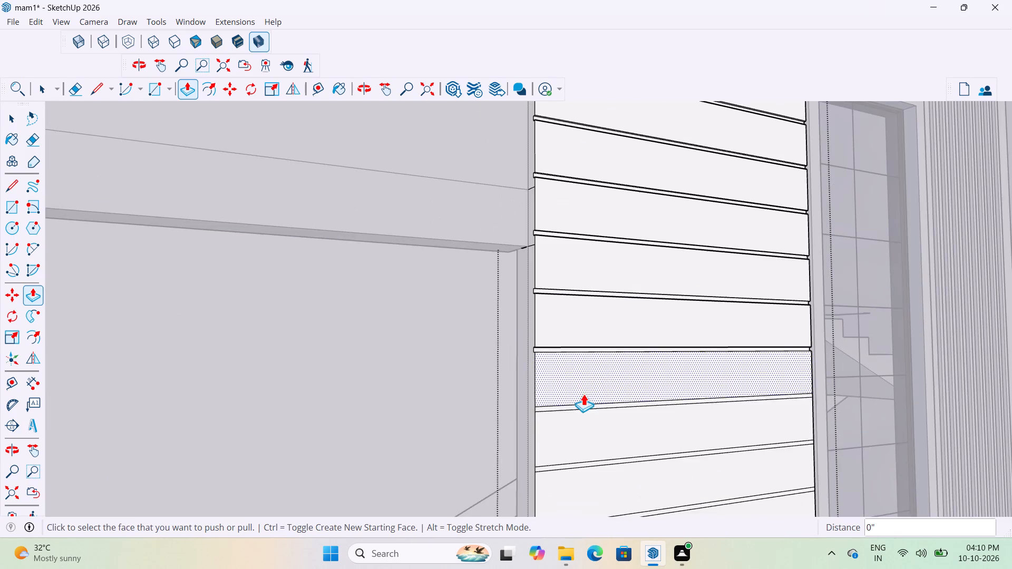
scroll(591, 404, "up", 10)
double_click(602, 407)
scroll(602, 333, "down", 4)
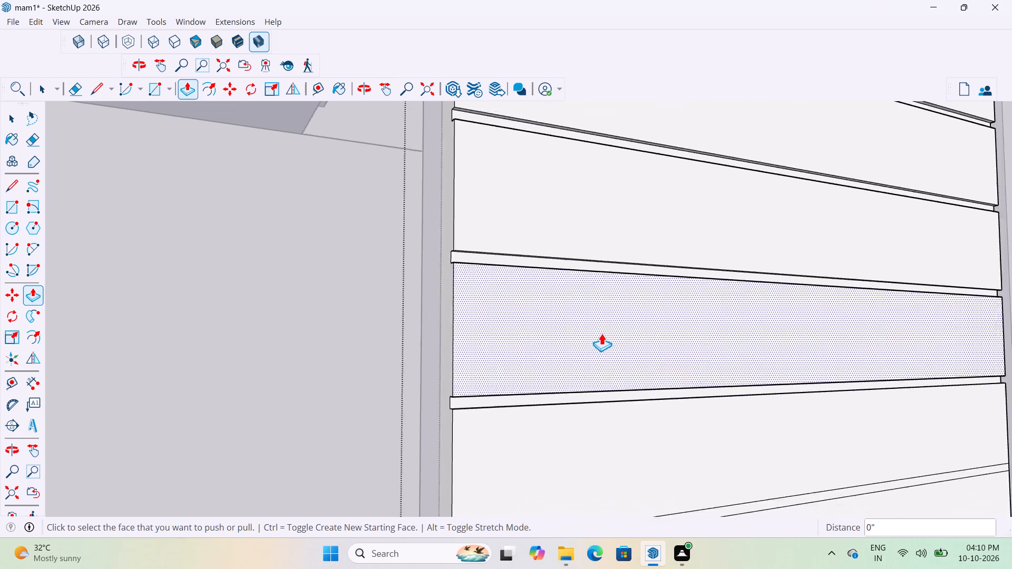
Recess the twelfth and thirteenth groove strips from the panel's top with the same 0.6" push.
scroll(601, 333, "down", 8)
scroll(604, 431, "up", 8)
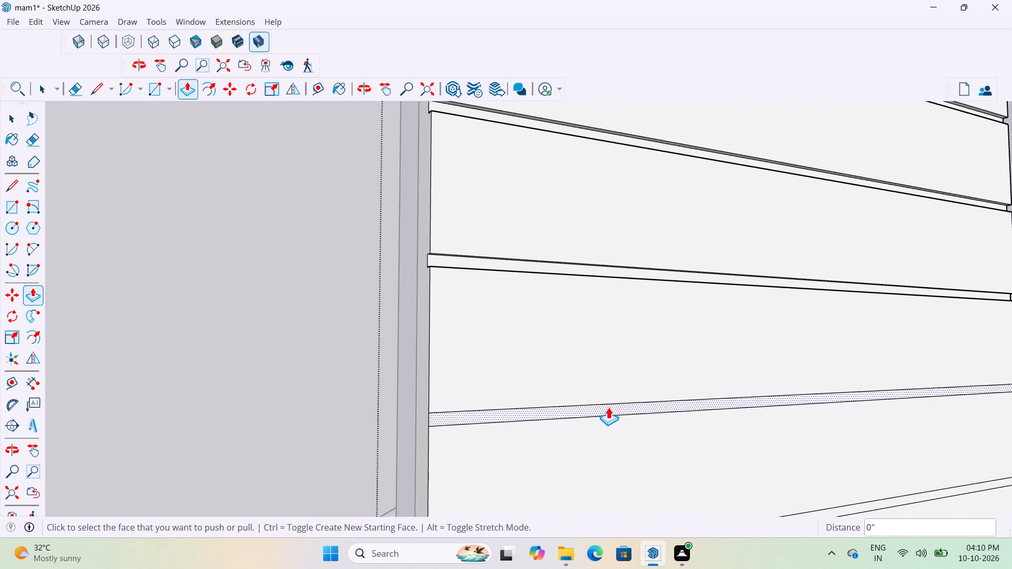
double_click(608, 407)
scroll(629, 349, "down", 11)
scroll(626, 411, "up", 6)
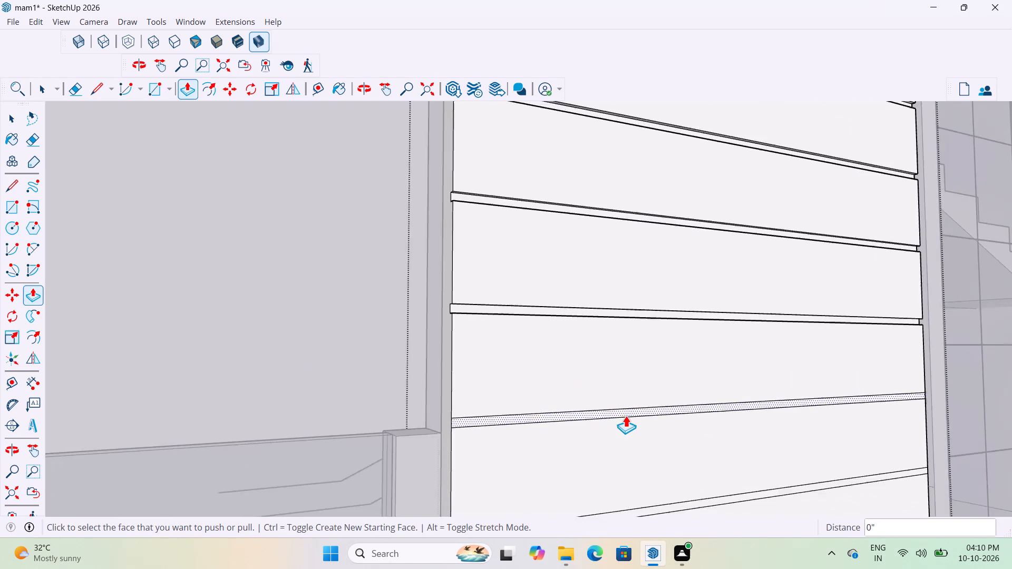
scroll(626, 415, "up", 5)
double_click(617, 410)
scroll(634, 319, "down", 12)
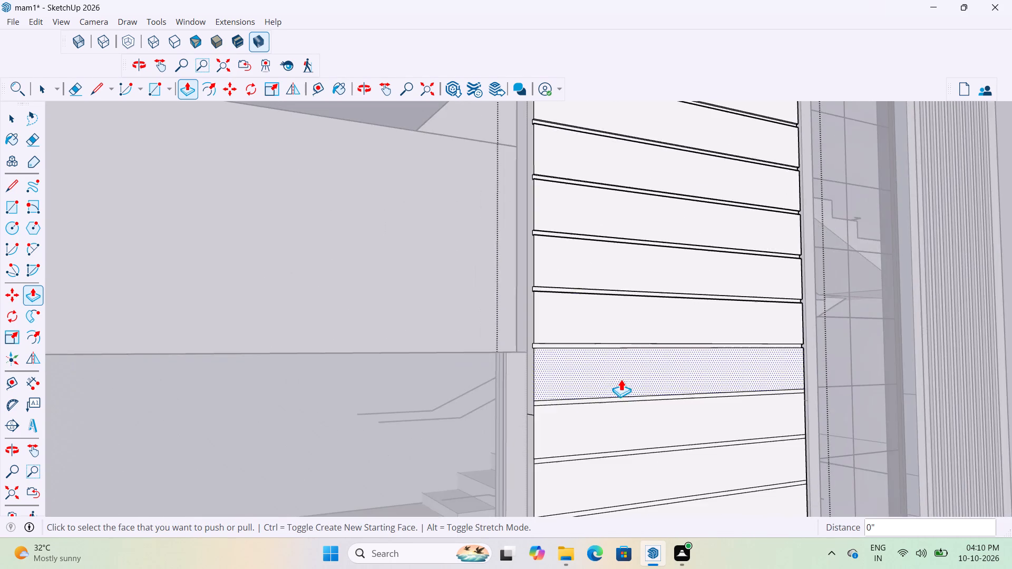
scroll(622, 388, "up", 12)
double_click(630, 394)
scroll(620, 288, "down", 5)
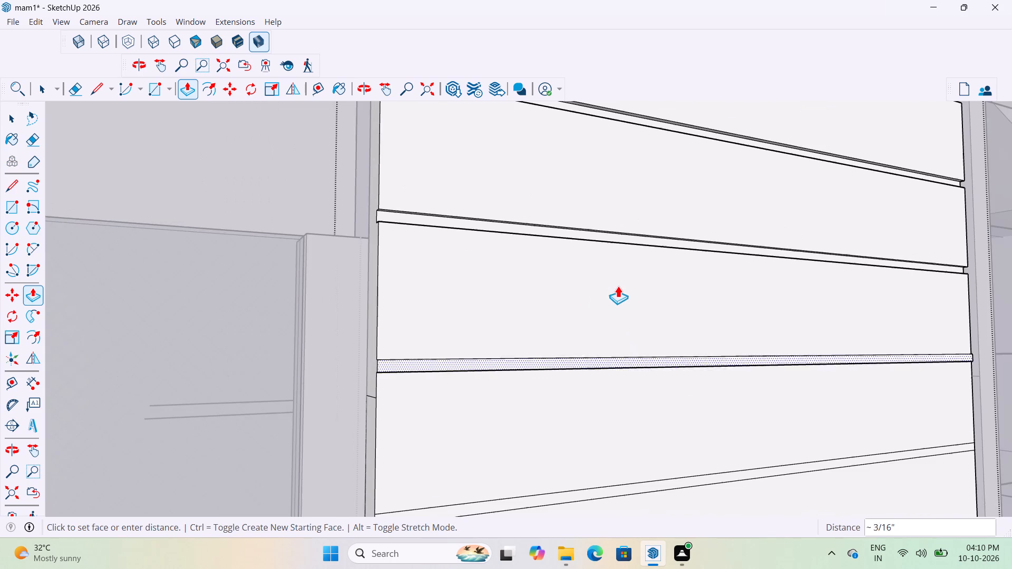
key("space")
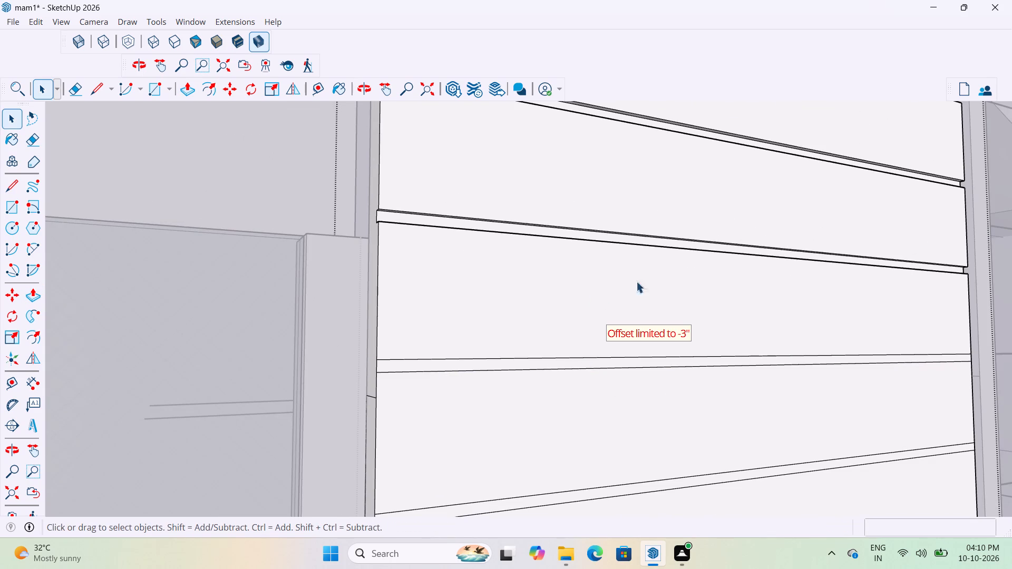
Push the fourteenth groove strip from the panel's top inward by 0.6".
scroll(575, 248, "up", 2)
scroll(632, 307, "up", 1)
middle_click_drag(630, 307, 604, 328)
key("p")
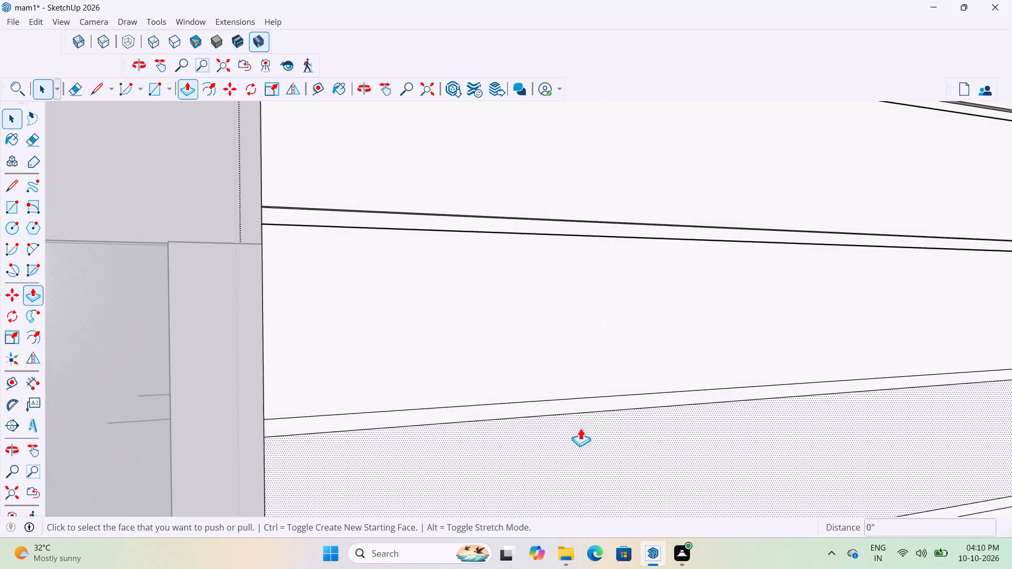
left_click(563, 406)
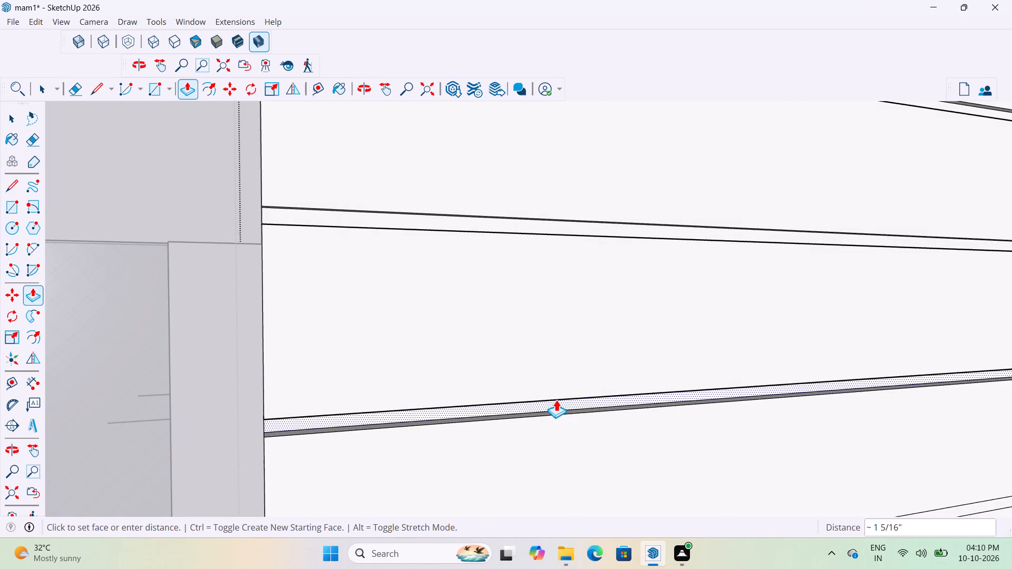
type("0.6\"")
key("Return")
Recess the fifteenth and sixteenth groove strips from the panel's top by repeating the 0.6" push.
scroll(536, 387, "down", 6)
middle_click_drag(446, 276, 526, 269)
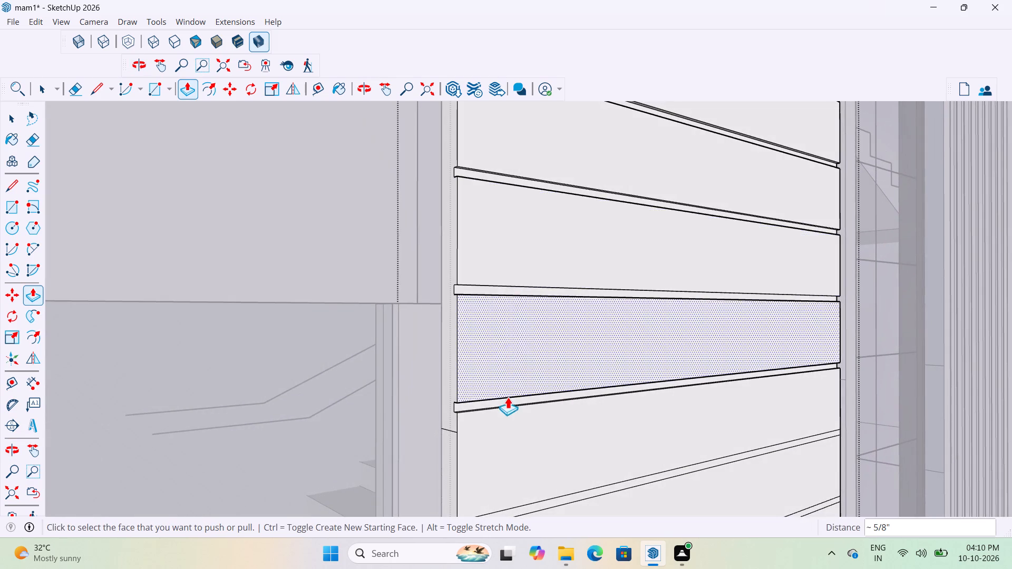
scroll(476, 418, "up", 3)
scroll(482, 306, "down", 10)
scroll(529, 417, "up", 8)
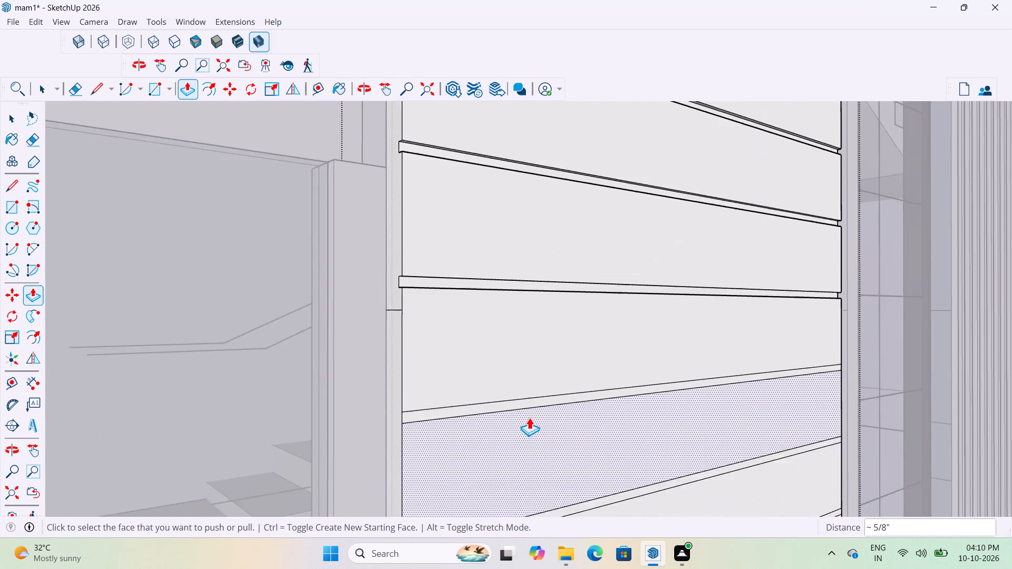
scroll(529, 417, "up", 3)
double_click(521, 390)
scroll(498, 325, "down", 12)
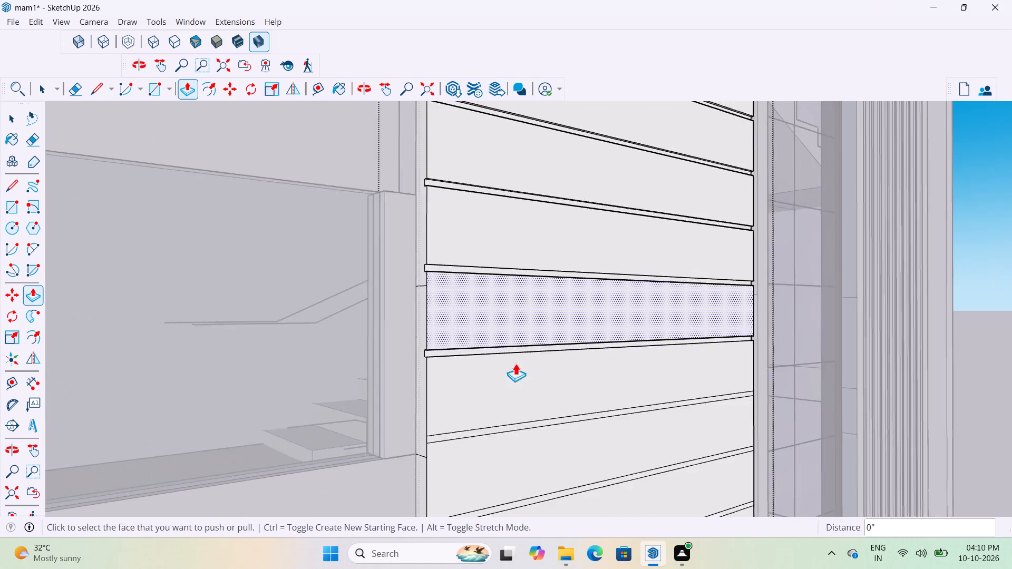
scroll(538, 426, "up", 7)
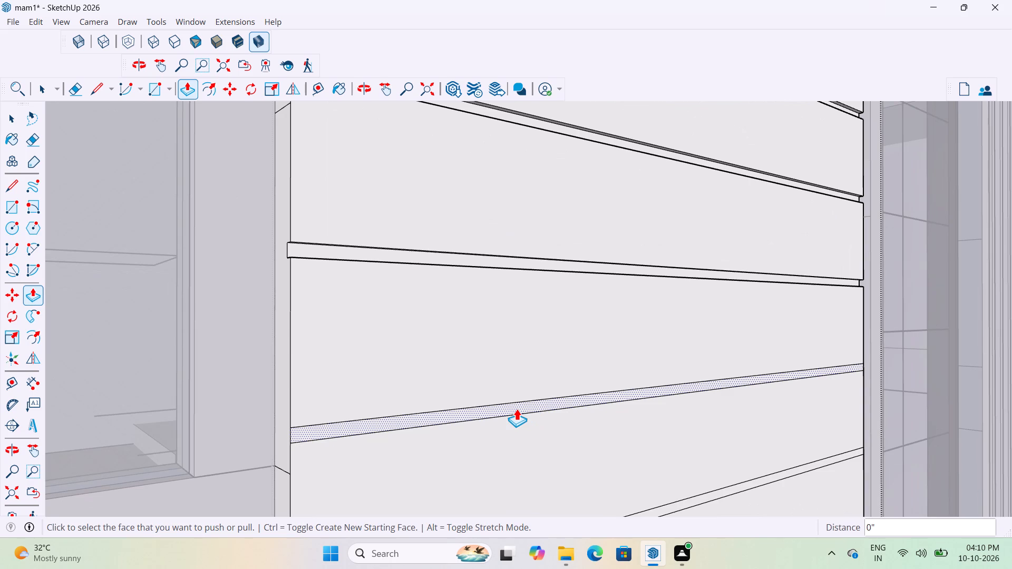
double_click(517, 406)
Recess the seventeenth and eighteenth groove strips from the panel's top by repeating the 0.6" push.
scroll(546, 354, "down", 12)
scroll(531, 424, "up", 5)
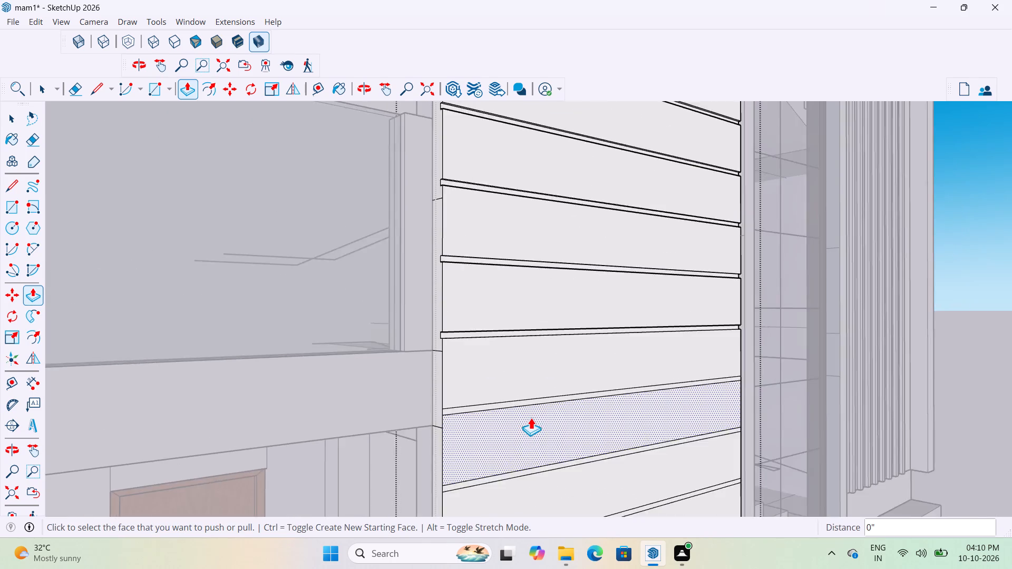
scroll(531, 417, "up", 7)
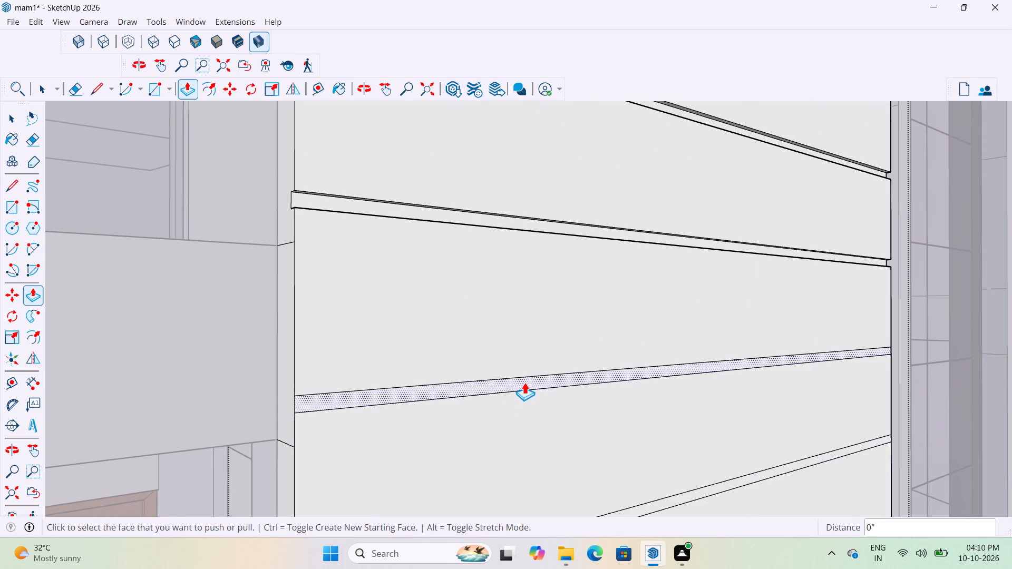
double_click(524, 382)
scroll(530, 344, "down", 11)
scroll(511, 404, "up", 7)
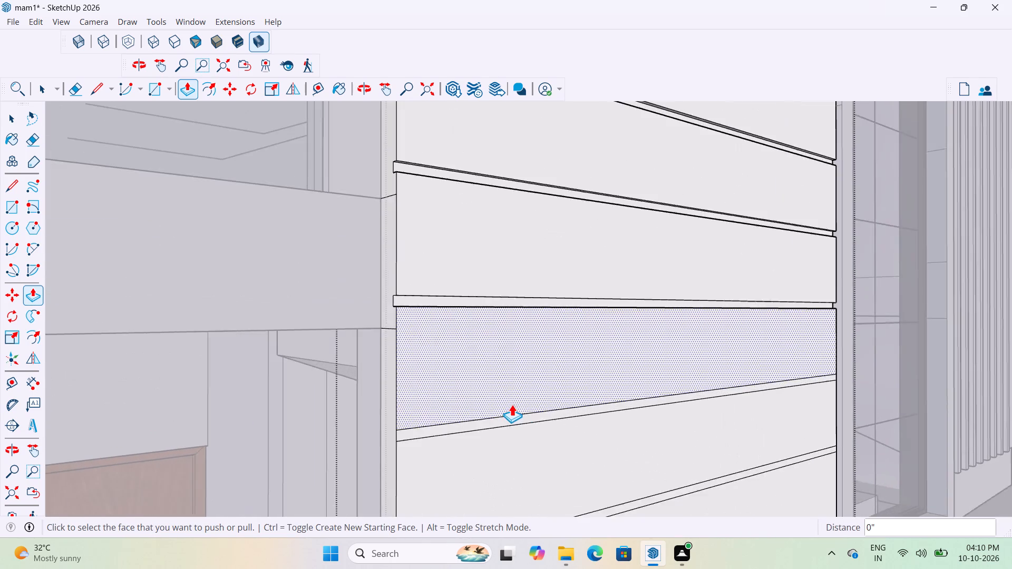
scroll(512, 404, "up", 4)
double_click(529, 421)
Recess the last two groove strips above the panel's base with the same 0.6" push, and leave the panel's editing context.
scroll(528, 308, "down", 12)
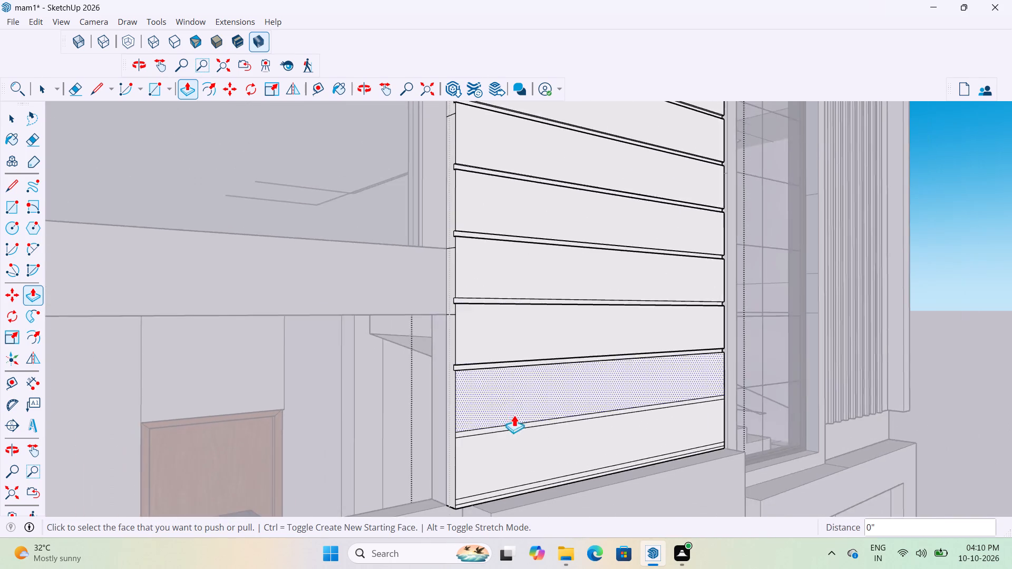
scroll(526, 421, "up", 9)
double_click(542, 417)
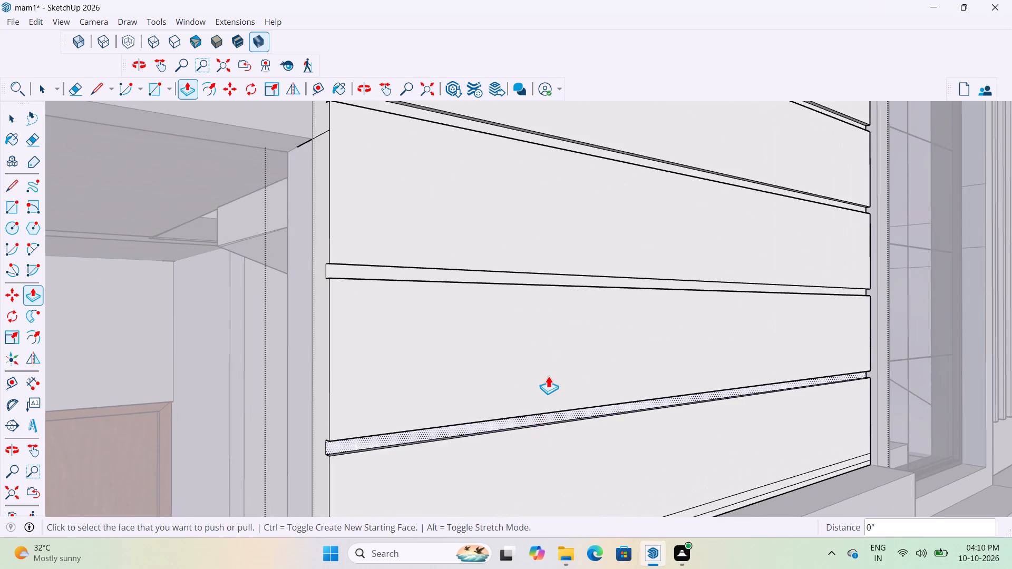
scroll(544, 341, "down", 9)
scroll(547, 417, "up", 10)
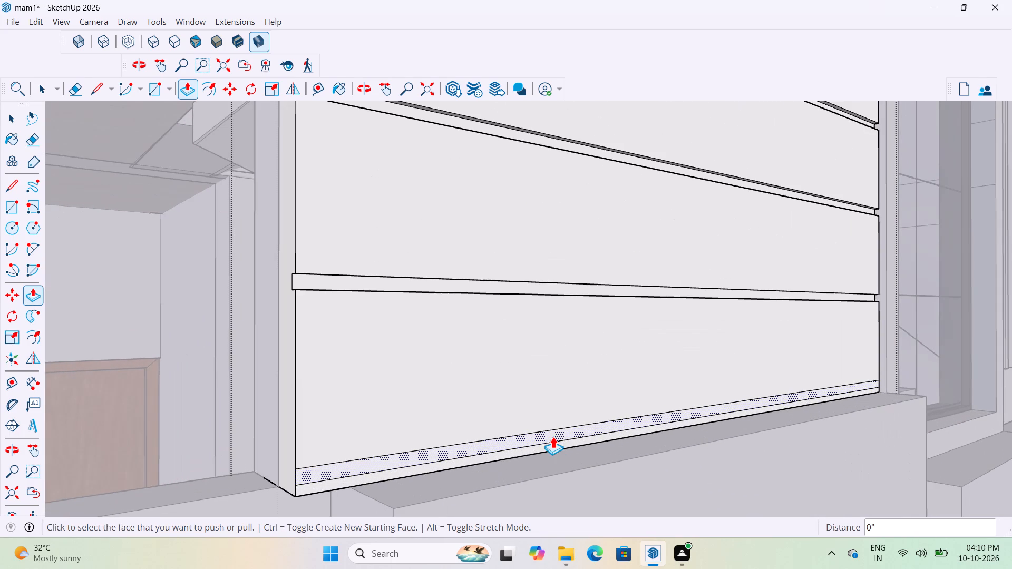
double_click(552, 432)
scroll(541, 433, "down", 17)
scroll(548, 470, "down", 6)
middle_click_drag(590, 436, 546, 497)
scroll(616, 354, "down", 5)
scroll(543, 506, "up", 12)
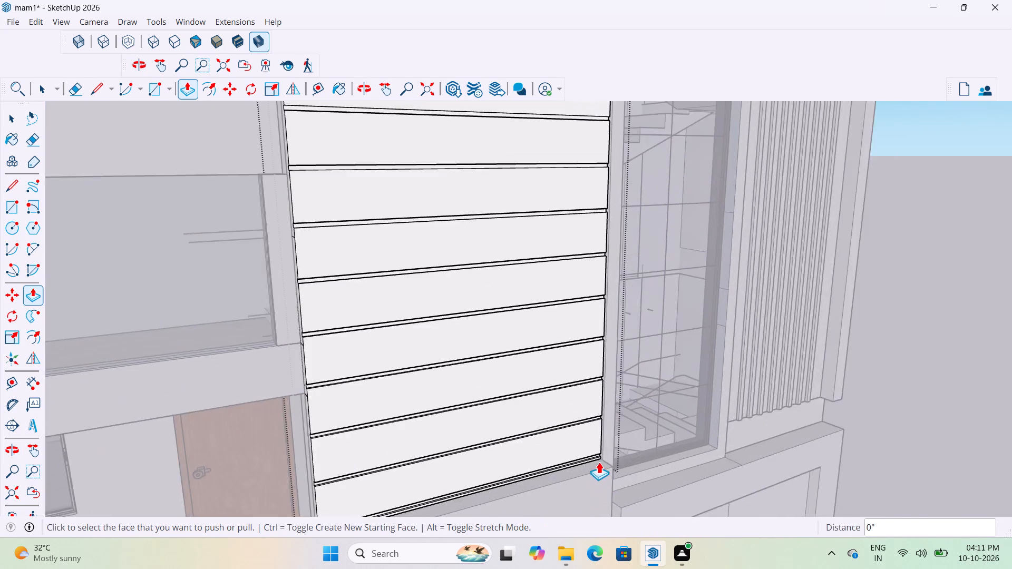
scroll(599, 462, "up", 13)
scroll(655, 357, "down", 15)
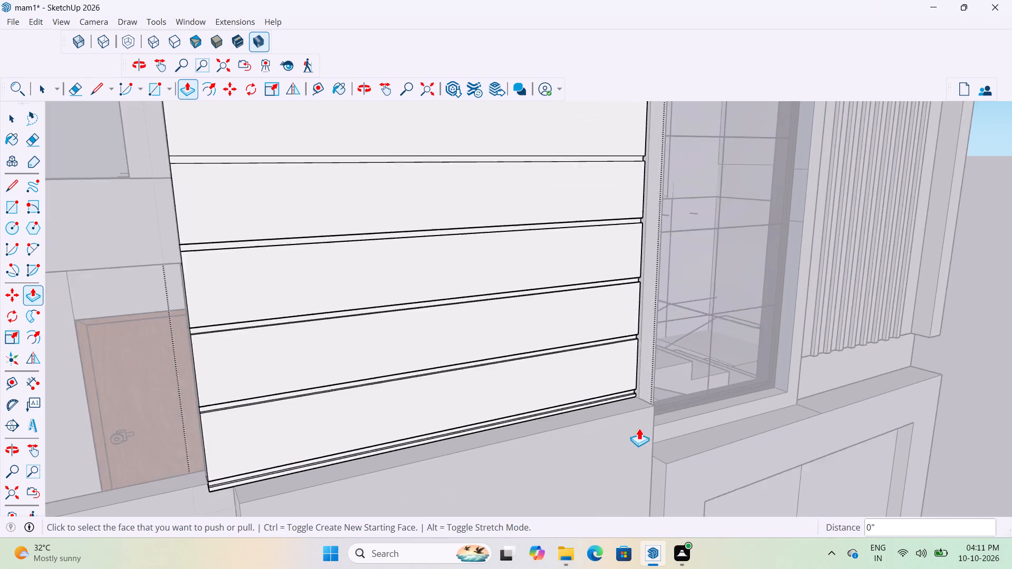
scroll(639, 428, "down", 15)
key("space")
left_click(830, 323)
Examine the stair tower's front, checking the grooved panel, parapet band, tall window and vertical fins from several angles.
scroll(509, 479, "up", 3)
scroll(552, 507, "down", 2)
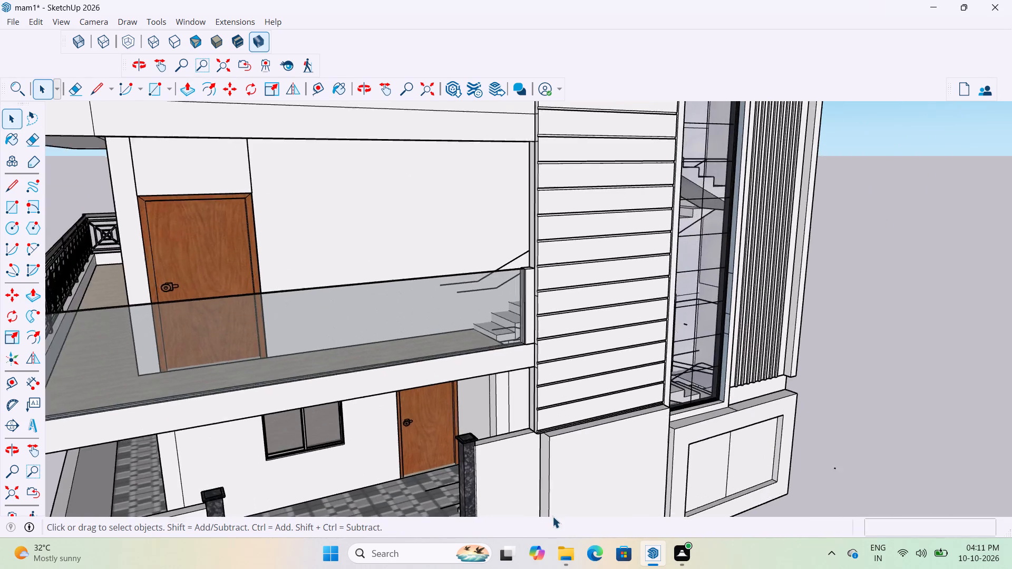
scroll(552, 516, "down", 6)
scroll(591, 427, "down", 4)
scroll(620, 166, "up", 9)
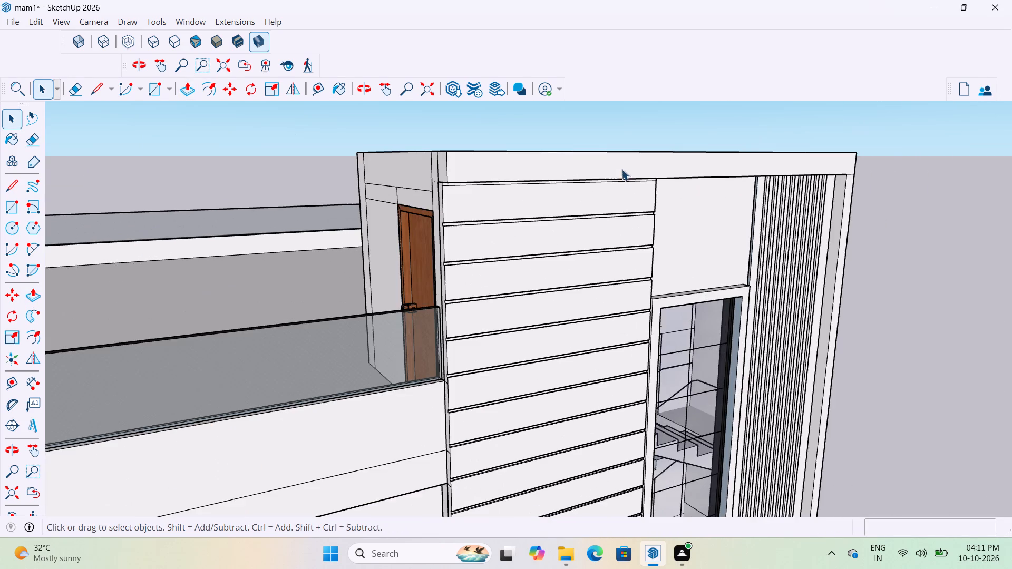
middle_click_drag(729, 155, 401, 200)
scroll(756, 298, "down", 5)
middle_click_drag(699, 293, 816, 267)
scroll(738, 327, "down", 5)
scroll(728, 310, "up", 8)
scroll(675, 341, "down", 5)
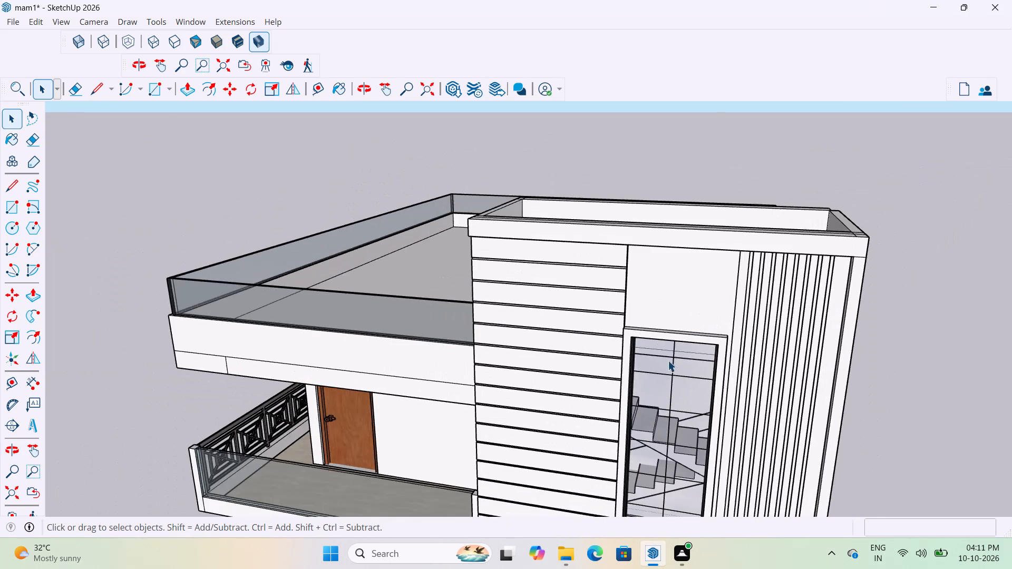
scroll(664, 342, "down", 7)
scroll(675, 302, "up", 13)
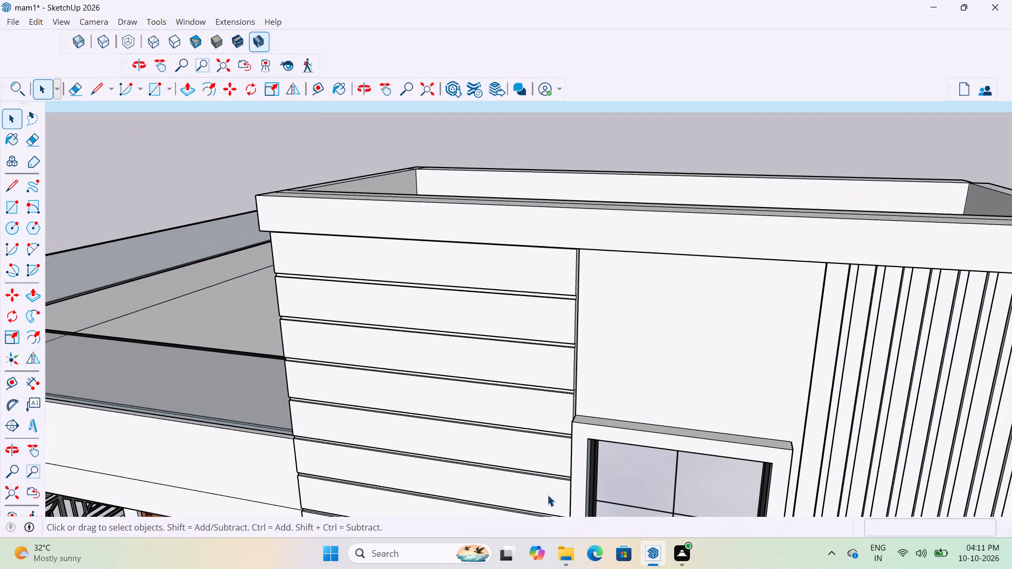
scroll(460, 496, "down", 3)
scroll(623, 452, "down", 4)
middle_click_drag(646, 434, 703, 311)
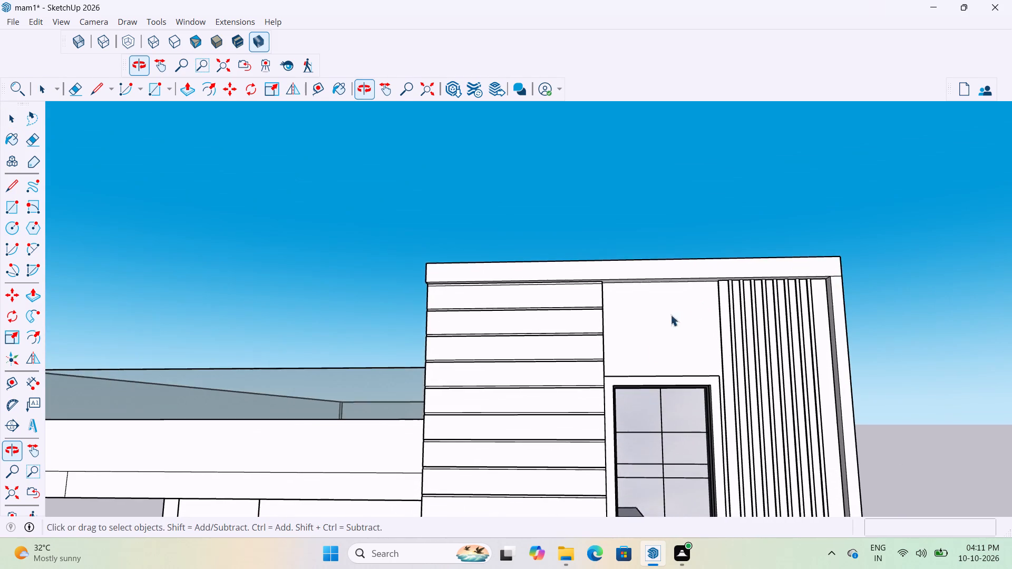
scroll(666, 321, "down", 10)
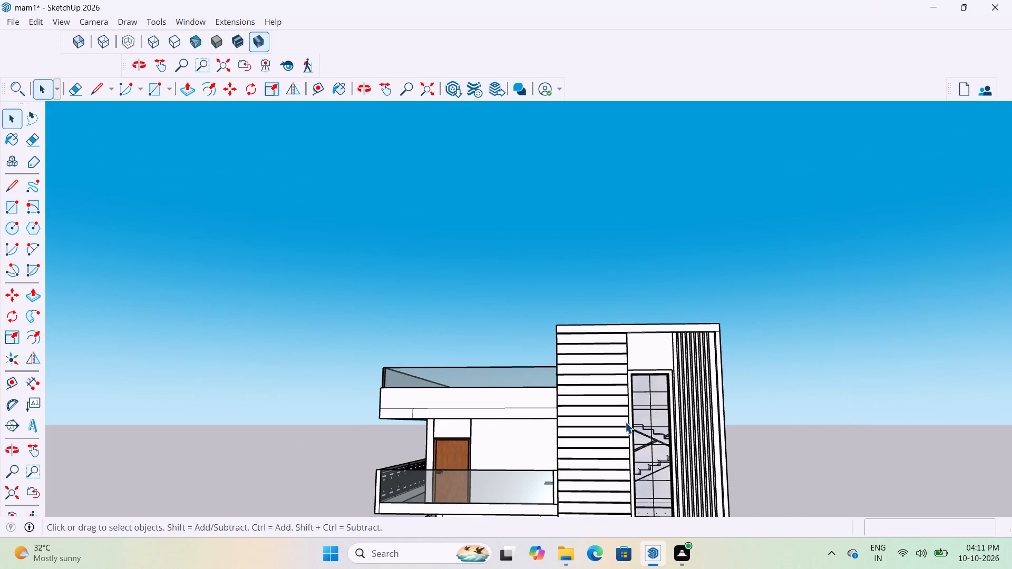
scroll(664, 344, "up", 6)
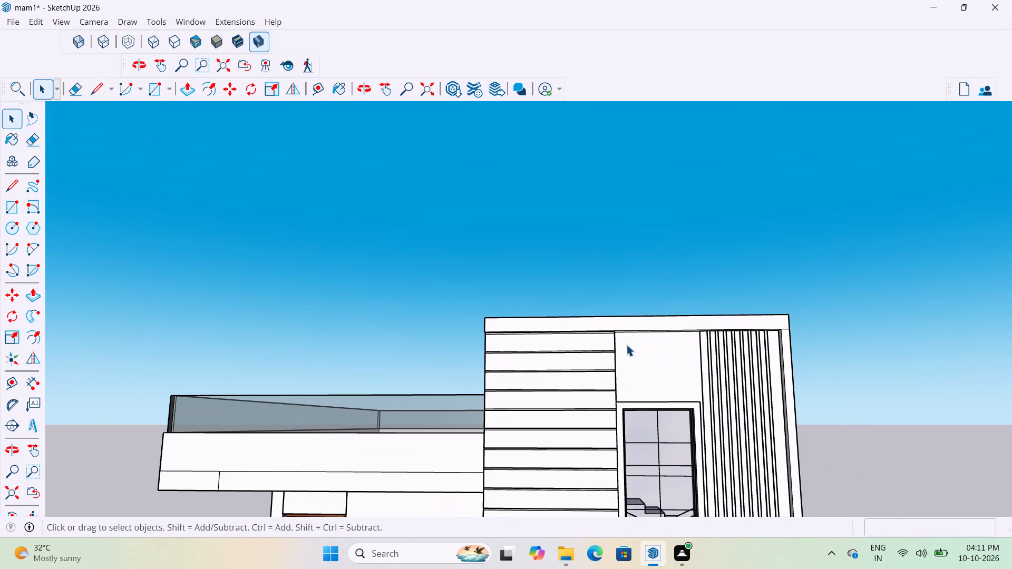
middle_click_drag(630, 344, 483, 396)
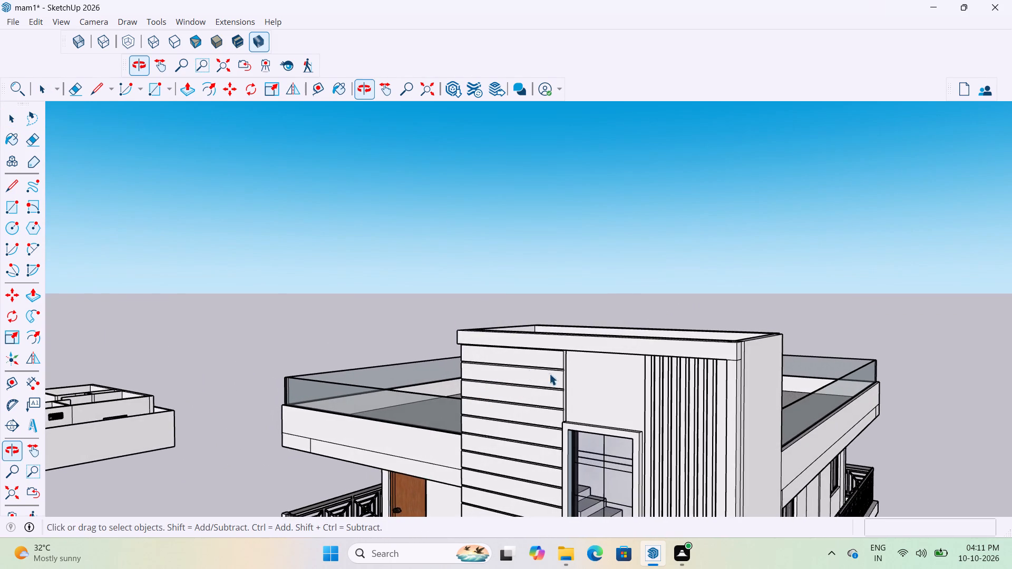
scroll(557, 366, "up", 9)
scroll(567, 376, "down", 4)
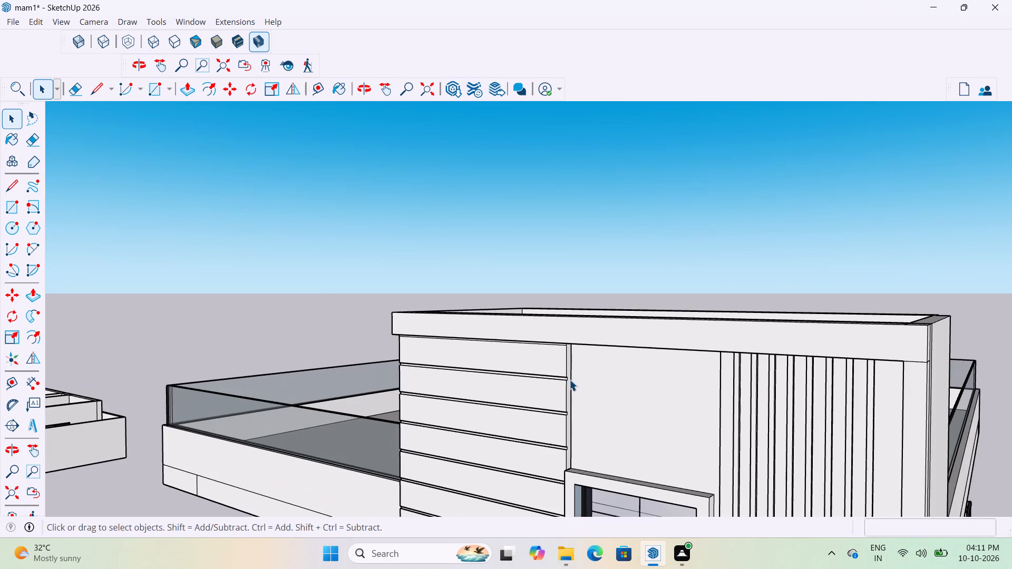
middle_click_drag(571, 379, 614, 375)
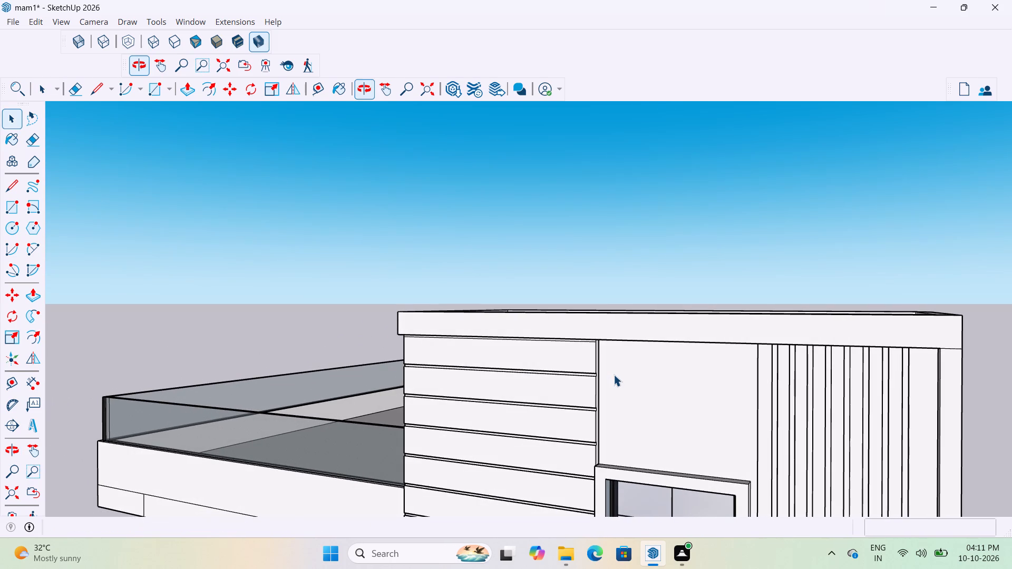
scroll(611, 375, "down", 6)
middle_click_drag(598, 366, 721, 367)
scroll(684, 358, "down", 11)
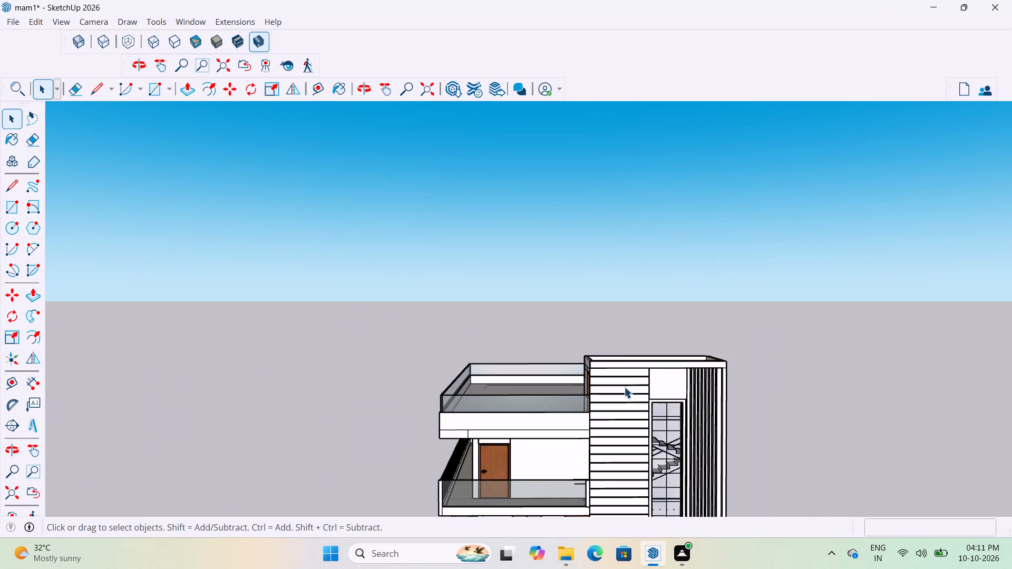
scroll(624, 387, "down", 3)
middle_click_drag(628, 435, 626, 401)
scroll(624, 490, "up", 11)
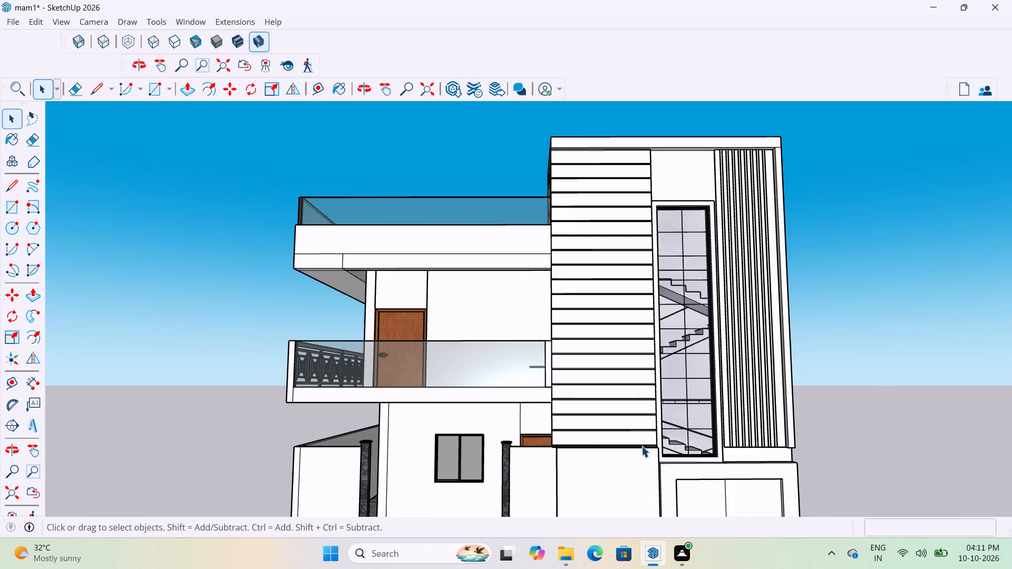
middle_click_drag(641, 446, 587, 413)
scroll(641, 419, "up", 5)
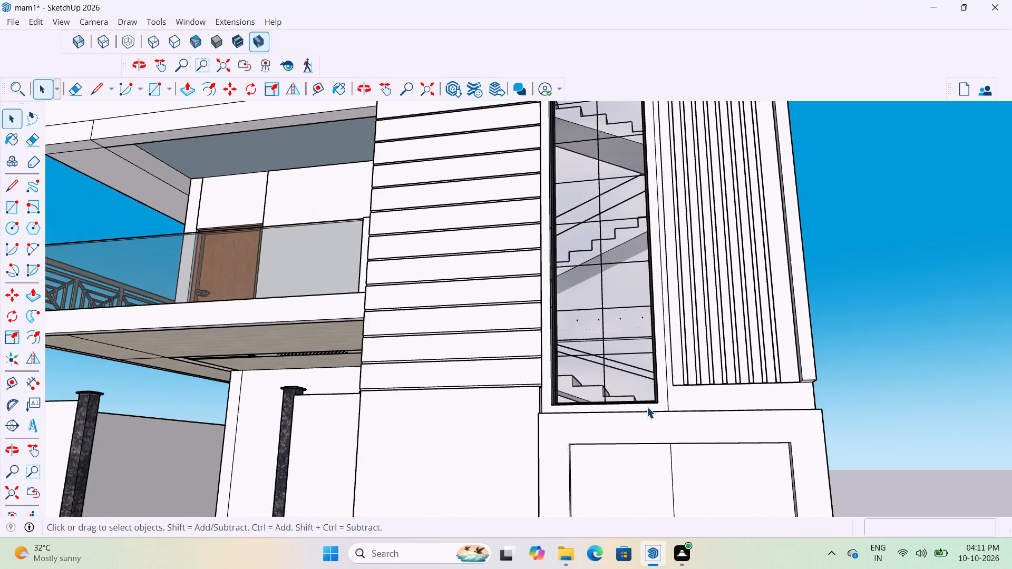
scroll(647, 407, "up", 2)
middle_click_drag(650, 398, 691, 441)
scroll(673, 439, "down", 4)
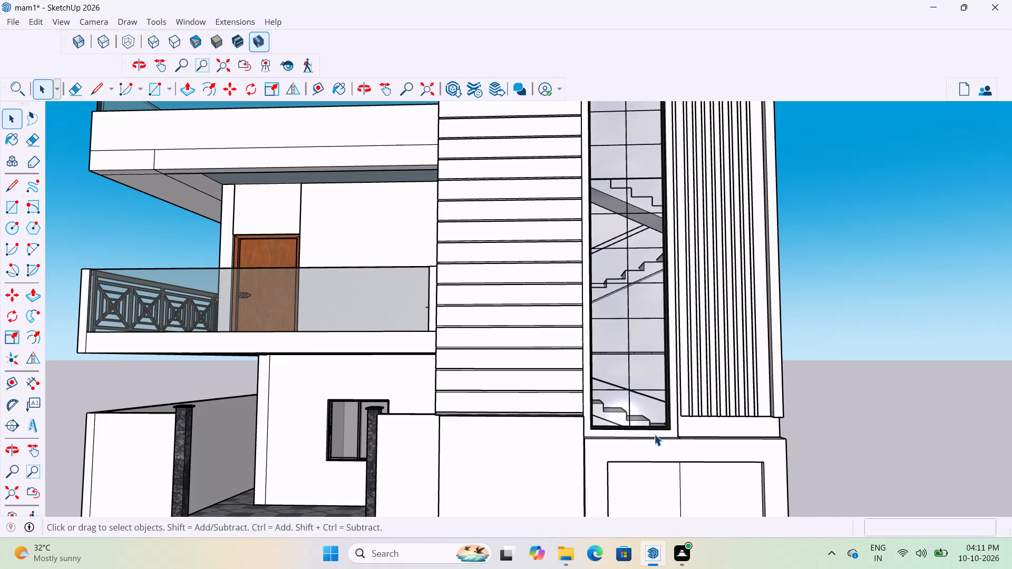
scroll(617, 430, "down", 4)
scroll(570, 472, "up", 4)
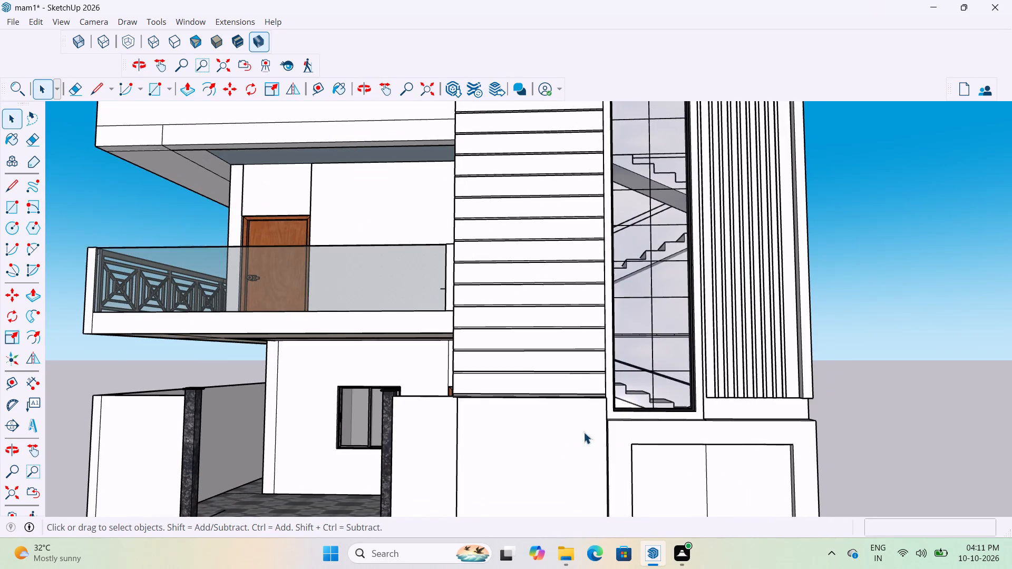
middle_click_drag(472, 458, 401, 459)
scroll(510, 359, "down", 9)
middle_click_drag(538, 414, 564, 446)
scroll(564, 446, "down", 1)
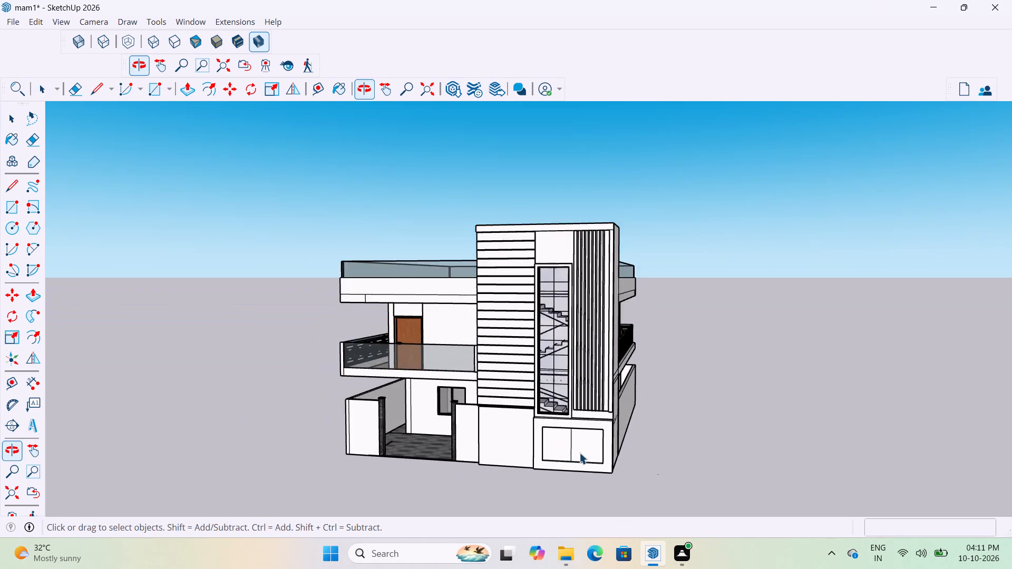
Inspect the recessed rectangular panel with its central dividing line on the wall block below the stair window.
scroll(579, 453, "up", 20)
middle_click_drag(555, 400, 549, 327)
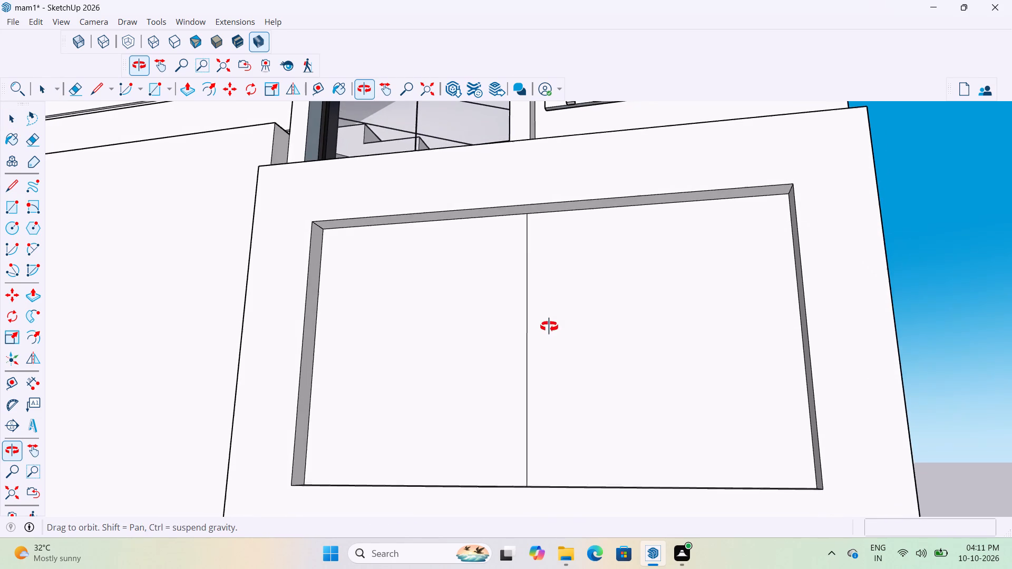
middle_click_drag(549, 327, 548, 326)
scroll(572, 336, "down", 4)
scroll(490, 304, "up", 3)
scroll(334, 236, "up", 3)
scroll(692, 325, "down", 5)
middle_click_drag(694, 298, 648, 324)
scroll(593, 306, "up", 3)
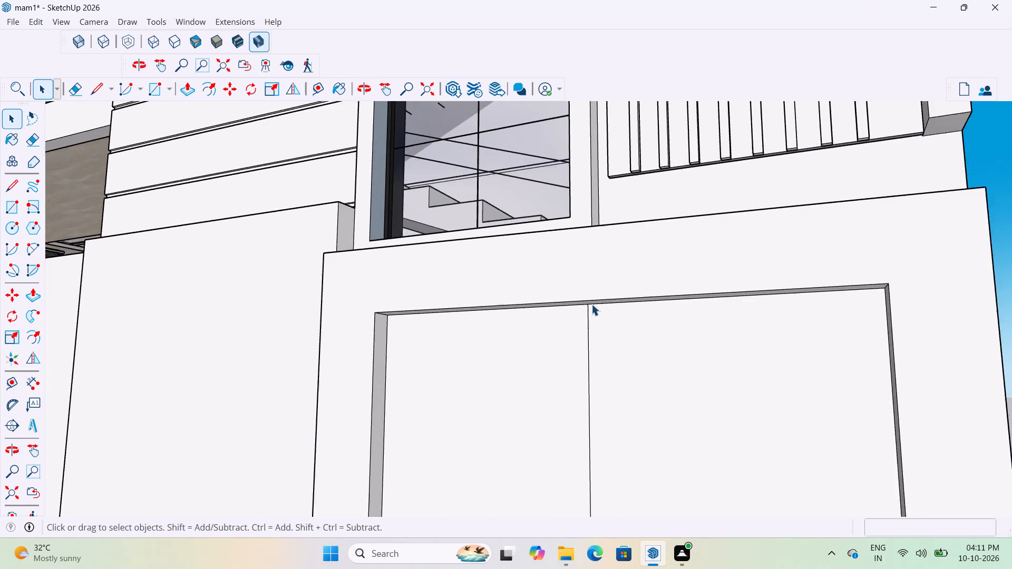
scroll(591, 304, "up", 8)
middle_click_drag(593, 308, 591, 222)
scroll(604, 231, "down", 3)
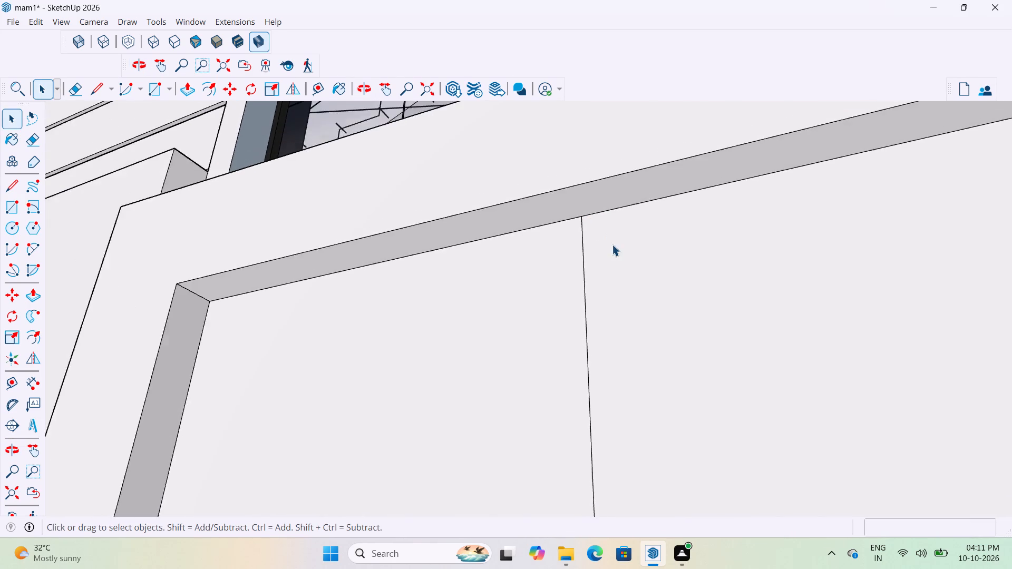
scroll(612, 244, "down", 8)
middle_click_drag(586, 281, 548, 307)
scroll(597, 314, "down", 2)
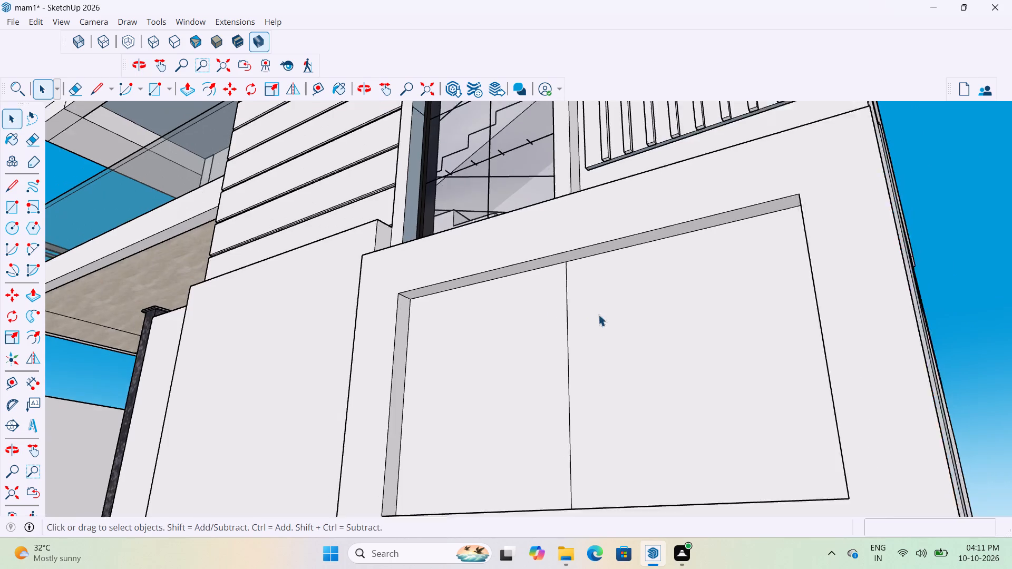
scroll(598, 315, "down", 18)
Review the whole house exterior from the front and the balcony side.
middle_click_drag(711, 317, 862, 457)
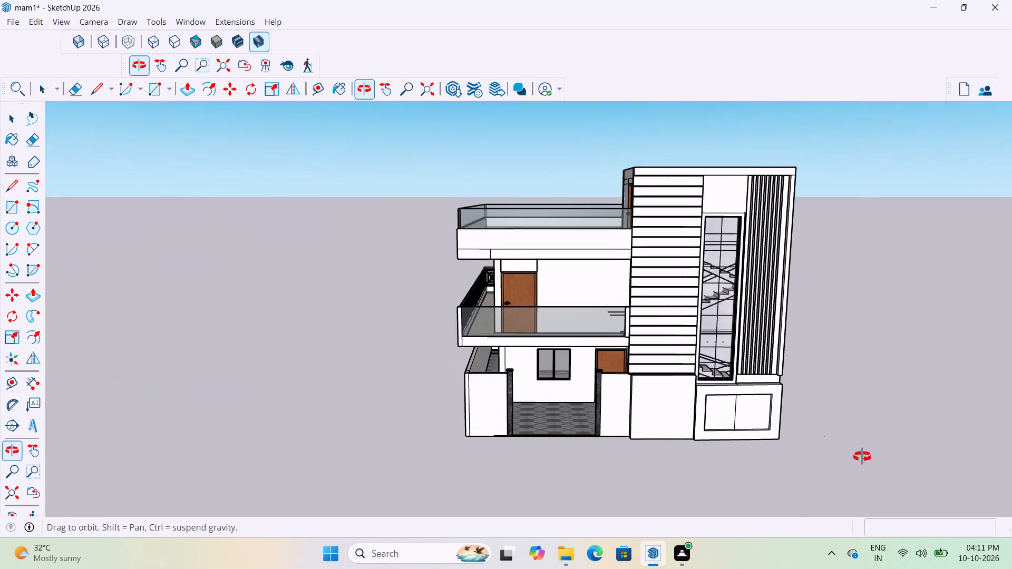
middle_click_drag(862, 457, 863, 457)
scroll(569, 188, "up", 3)
scroll(581, 248, "down", 6)
scroll(603, 379, "up", 9)
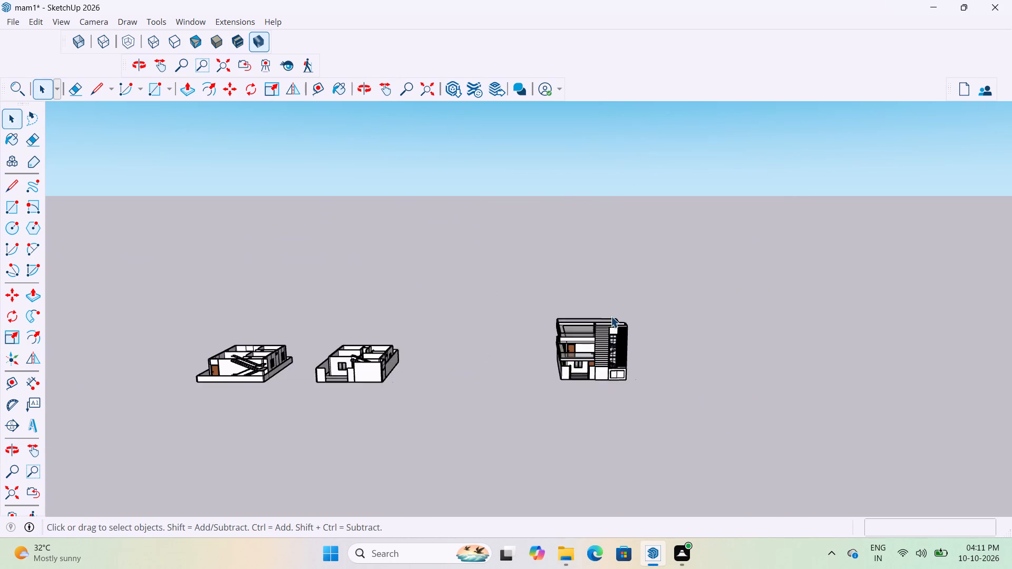
scroll(611, 316, "up", 16)
middle_click_drag(575, 302, 659, 283)
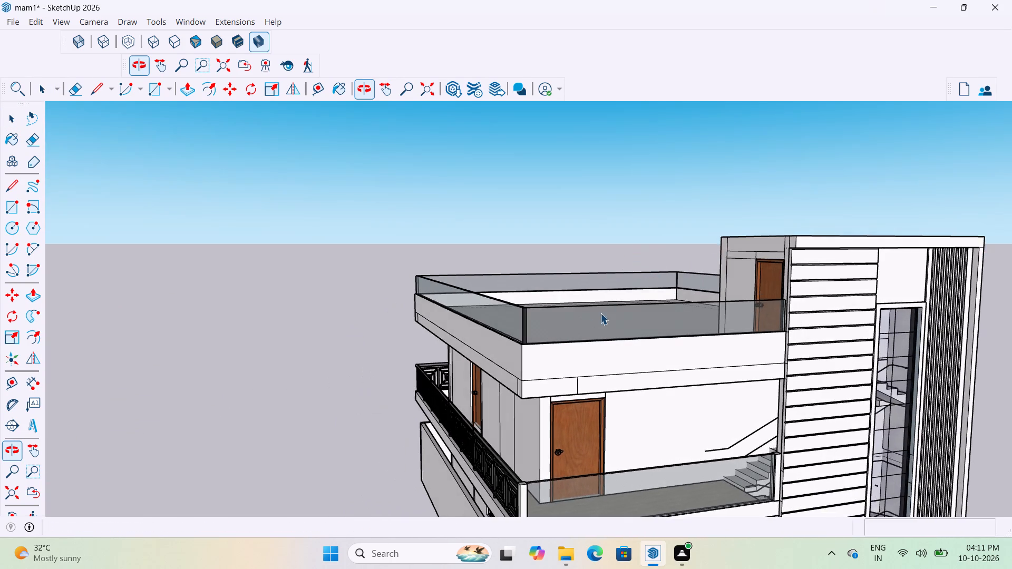
scroll(585, 320, "down", 8)
middle_click_drag(687, 332, 702, 337)
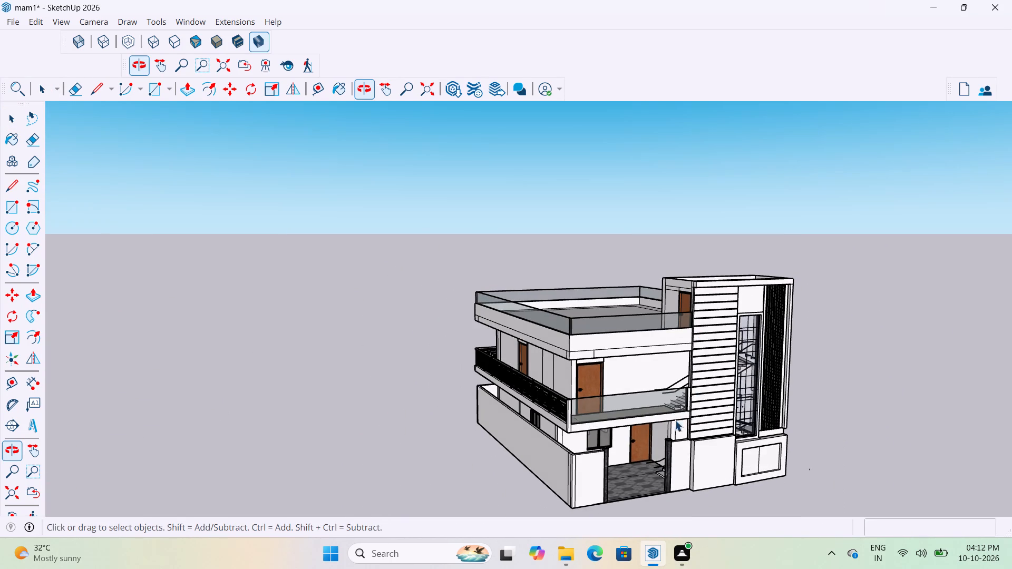
scroll(635, 414, "down", 1)
scroll(632, 420, "up", 6)
scroll(559, 341, "down", 5)
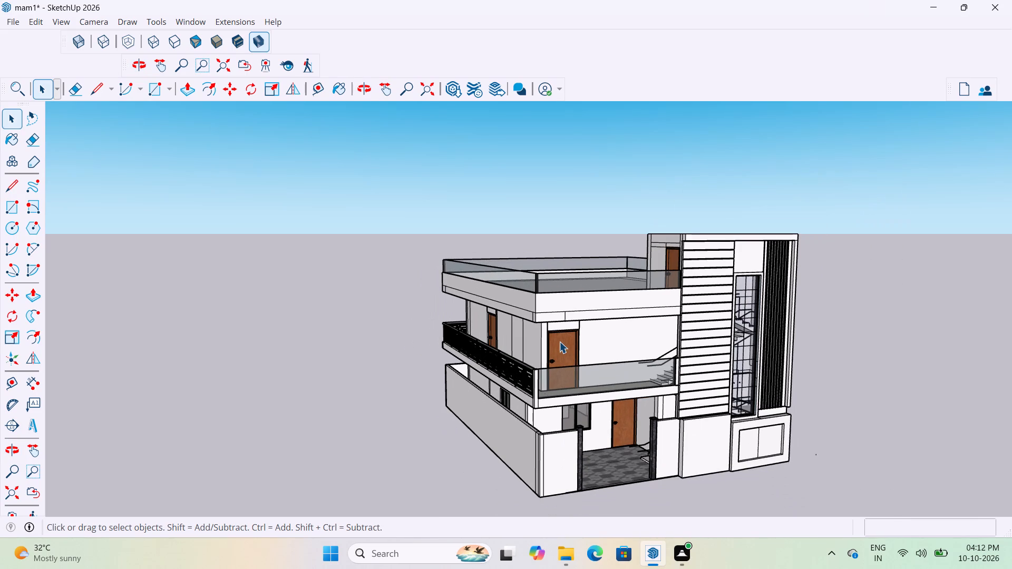
scroll(553, 341, "down", 3)
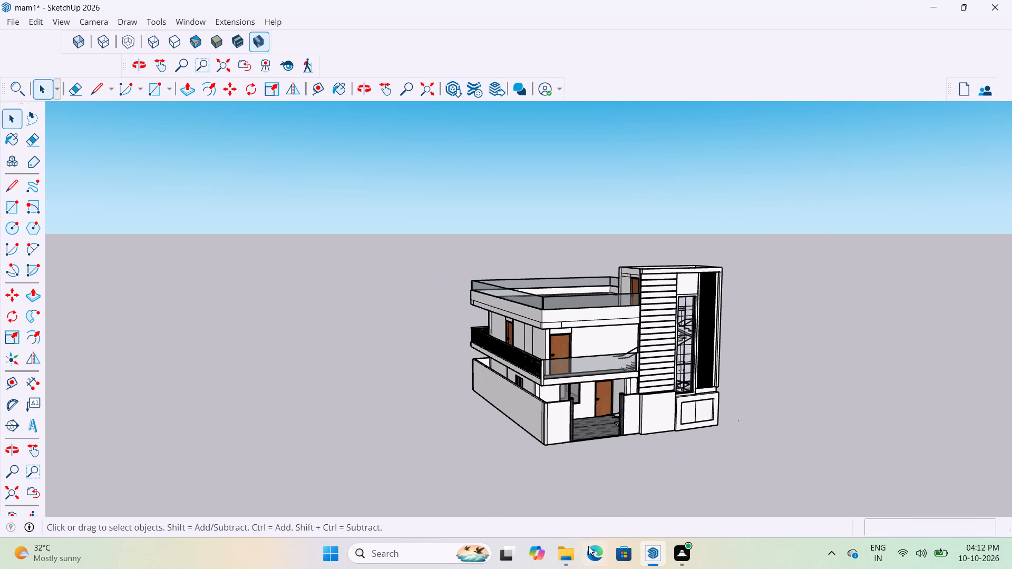
Switch to Microsoft Edge and search the web for "wood tile".
left_click(597, 552)
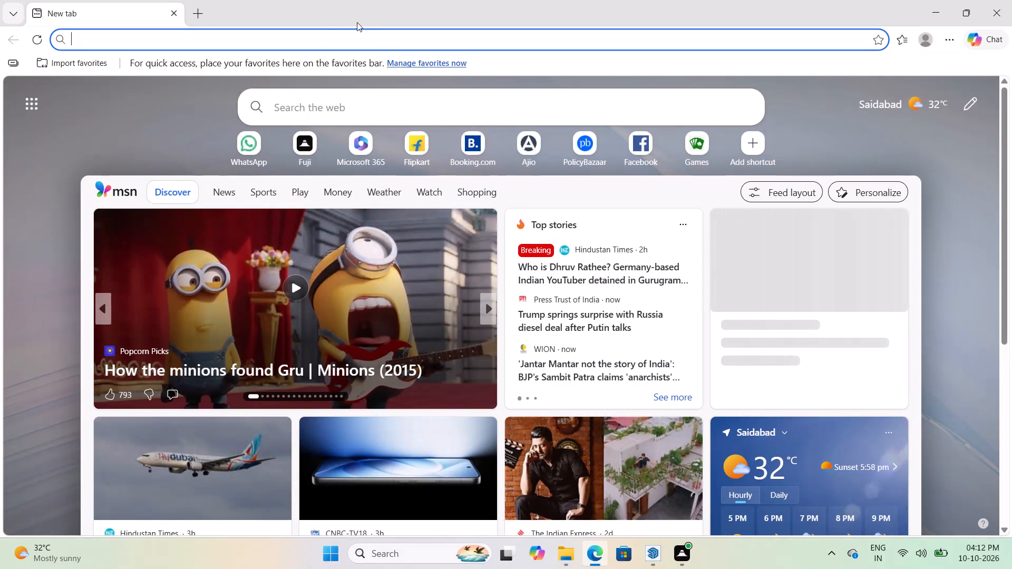
type("wood")
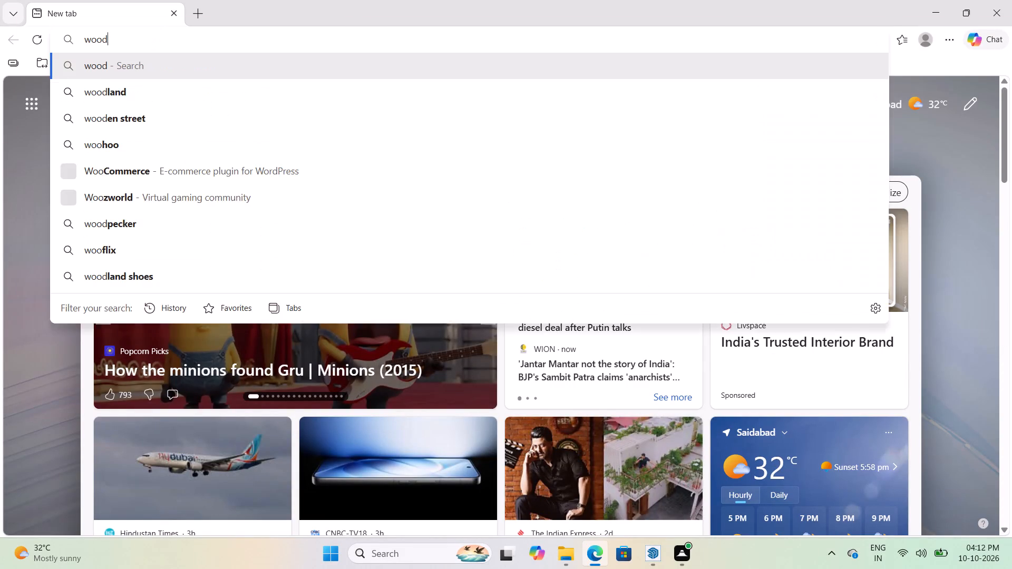
key("space")
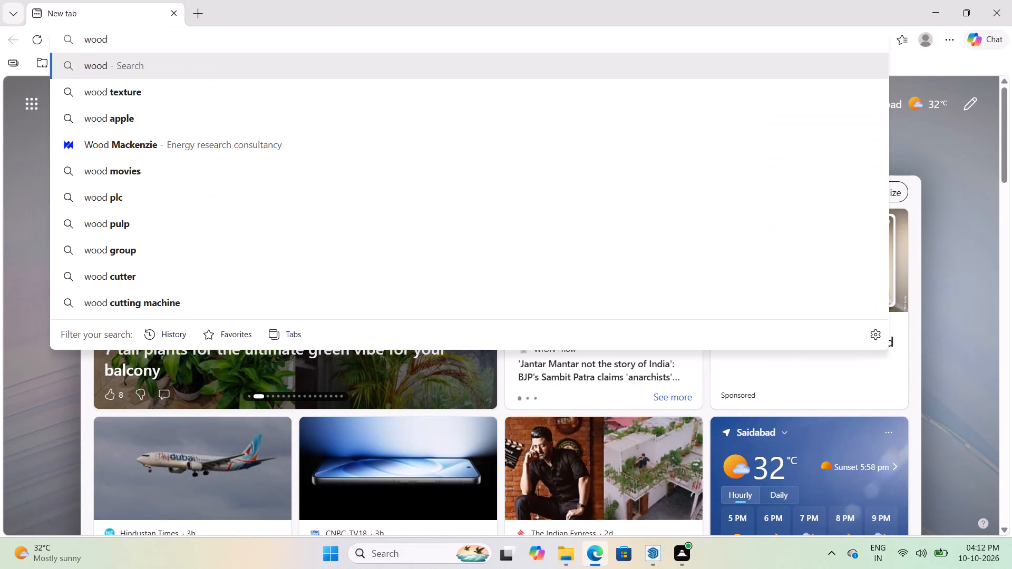
type("tile")
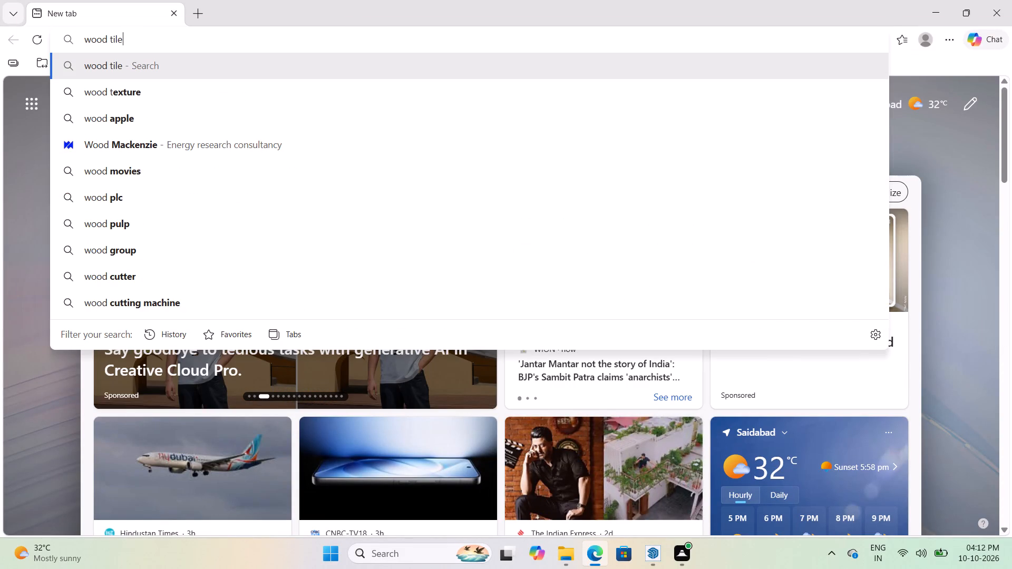
key("space")
key("Return")
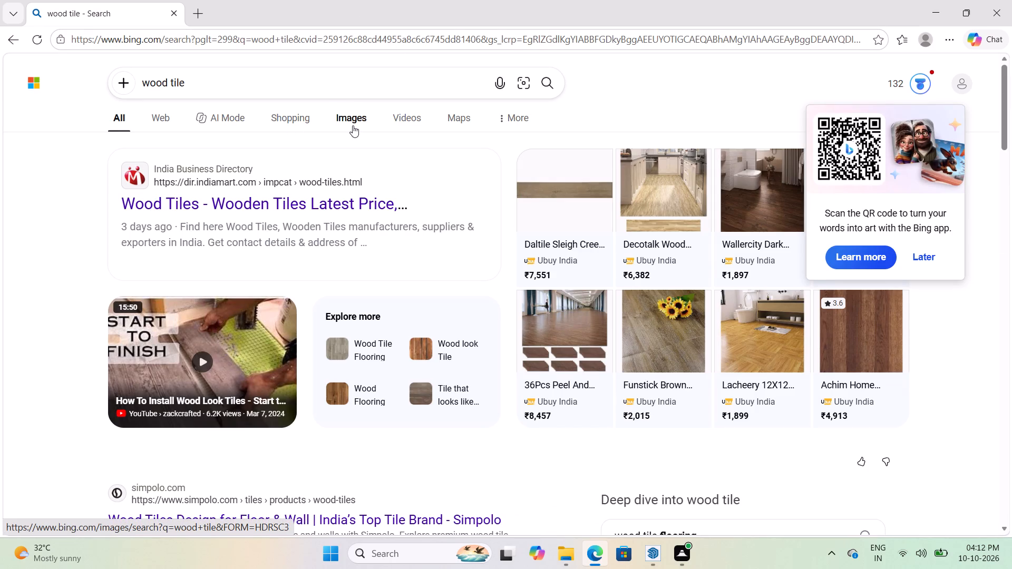
Refine the web search to "wood tile elevation".
left_click(238, 82)
key("space")
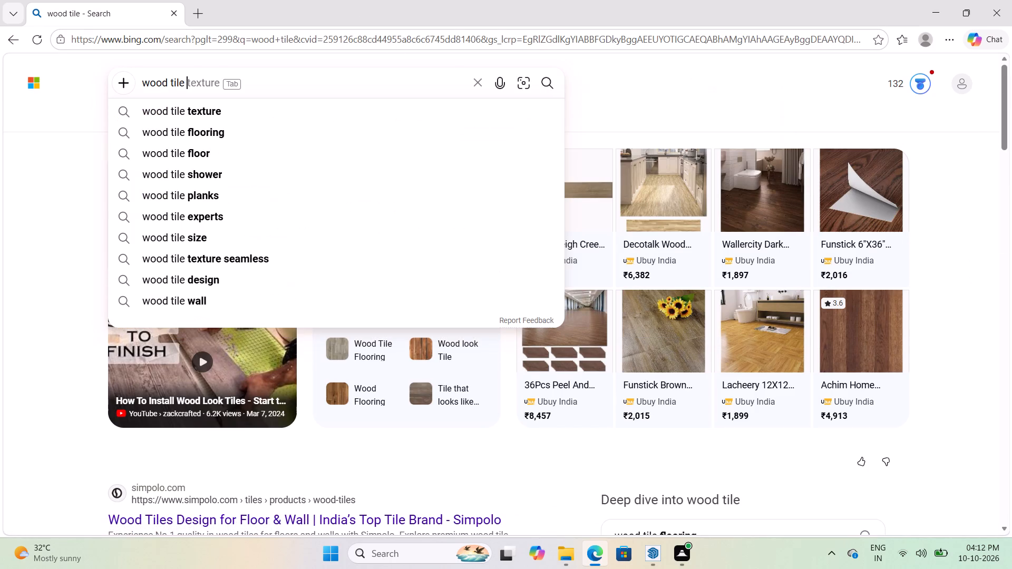
type("ele")
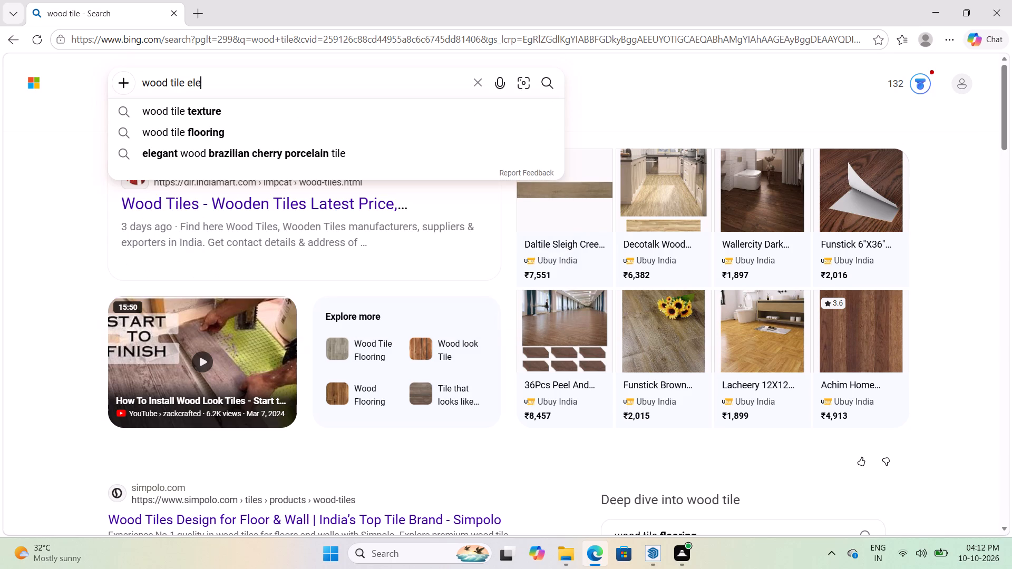
type("vation")
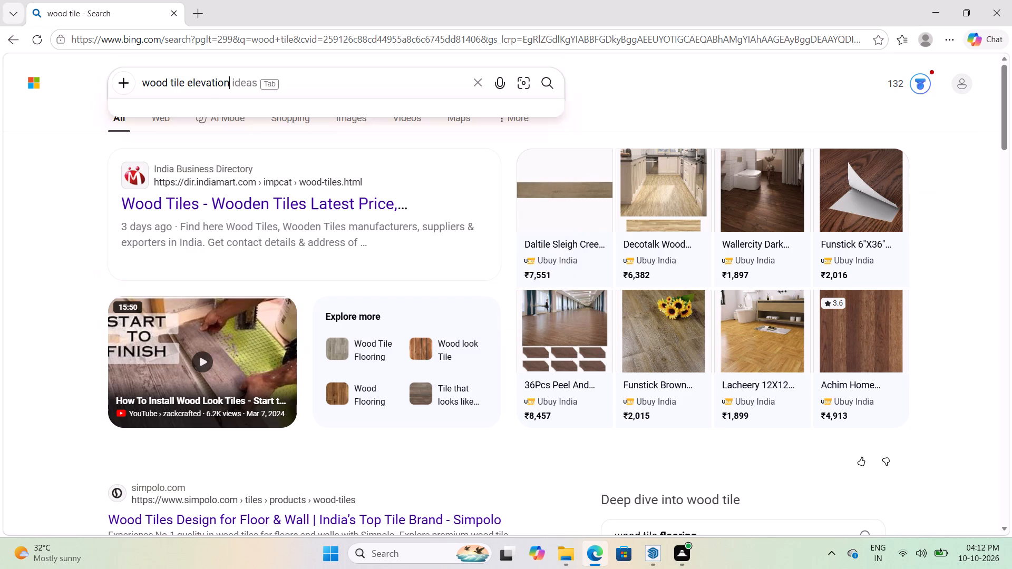
key("BackSpace")
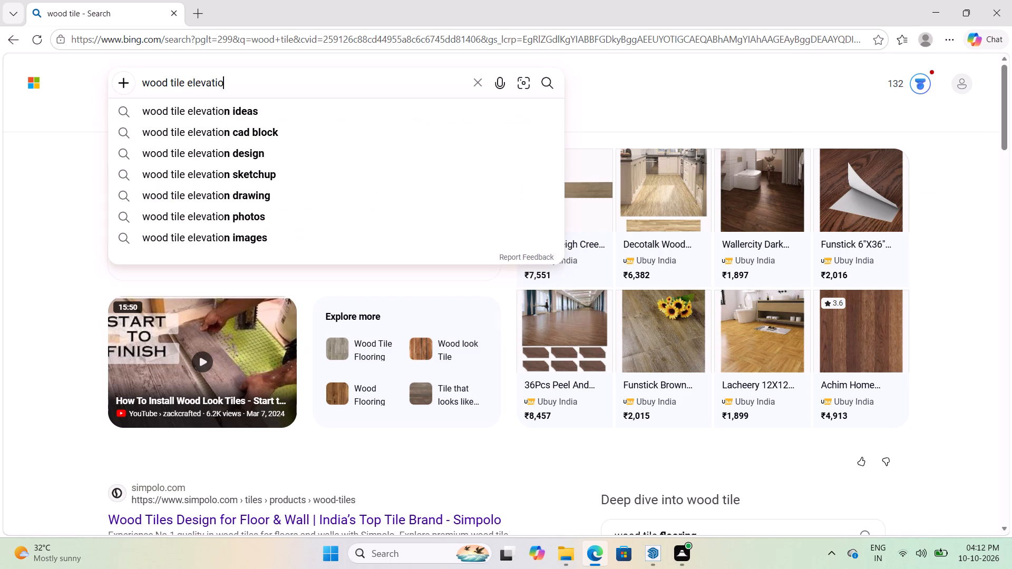
key("n")
key("Return")
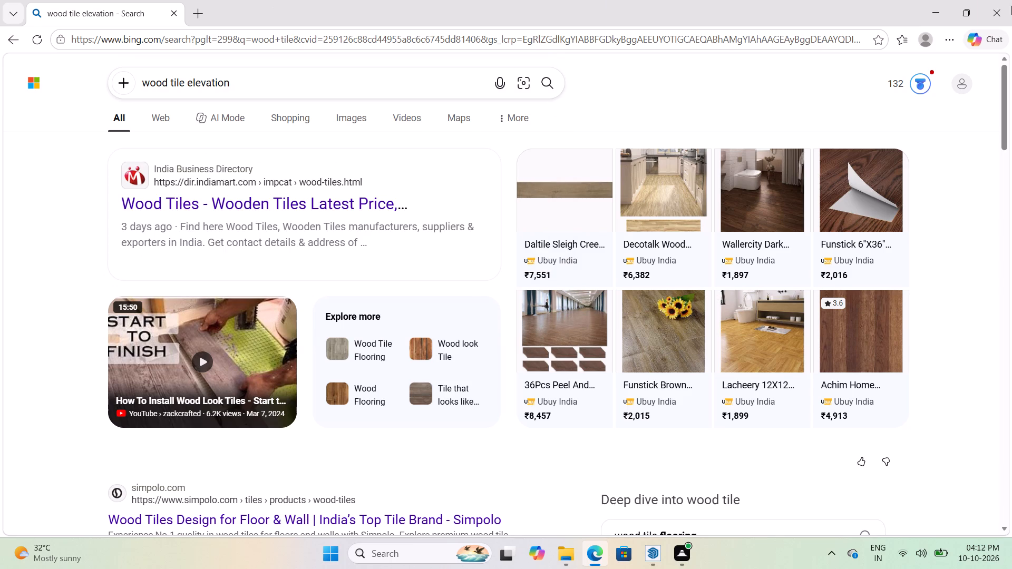
Skim the web results for wood tile elevation and show the image results for the same search.
scroll(588, 368, "down", 5)
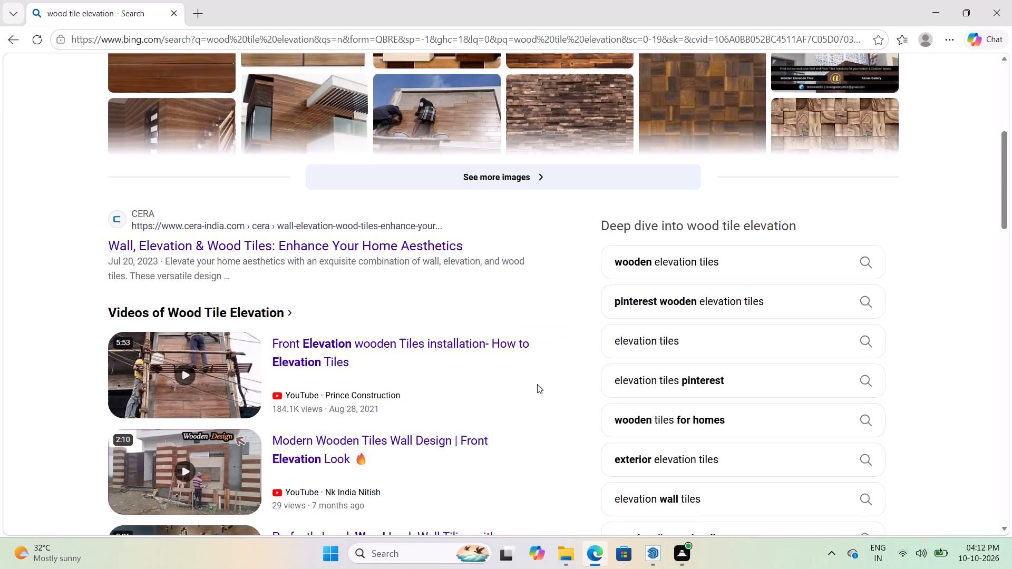
scroll(460, 344, "down", 10)
scroll(510, 355, "up", 5)
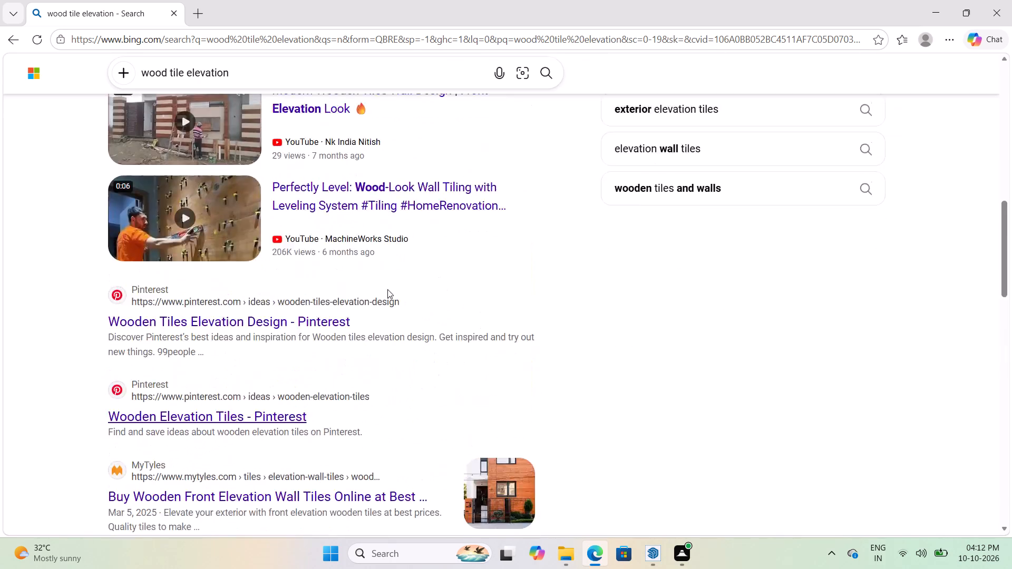
scroll(387, 289, "up", 10)
left_click(358, 115)
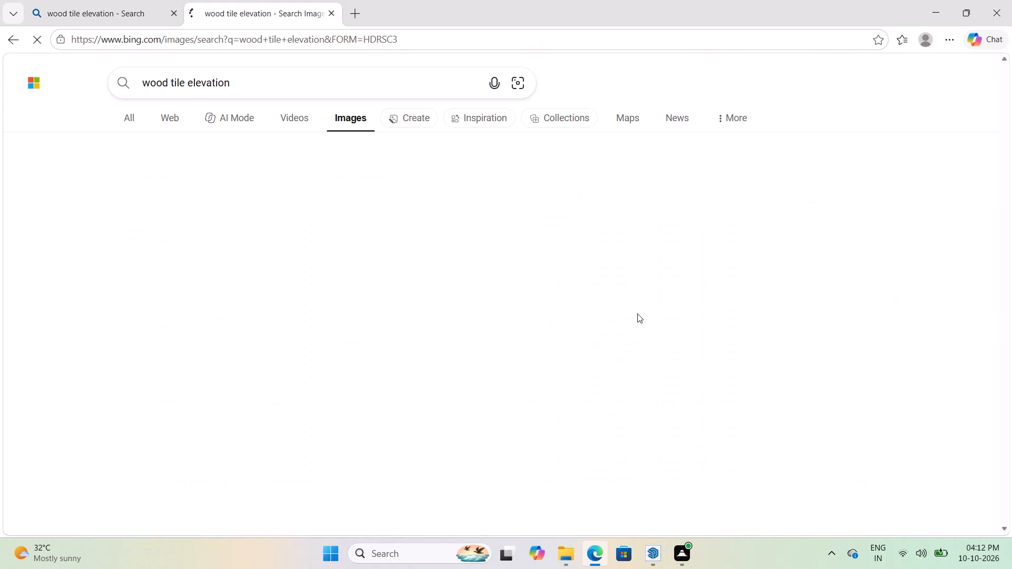
Browse the elevation tile images and inspect the Gloss Ceramic EHM Strip Natural Wood tile with its related images.
scroll(591, 291, "down", 5)
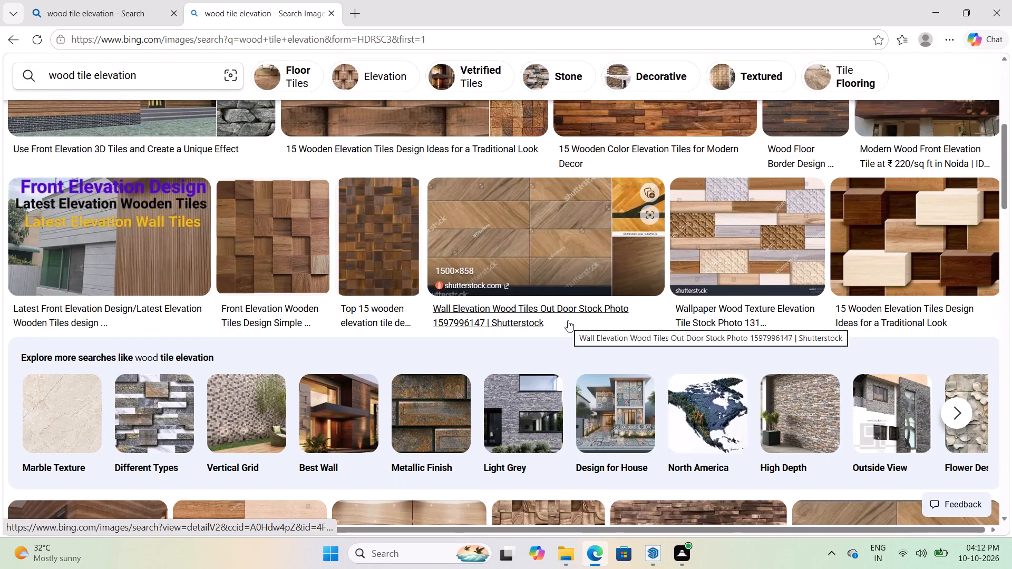
scroll(568, 320, "down", 4)
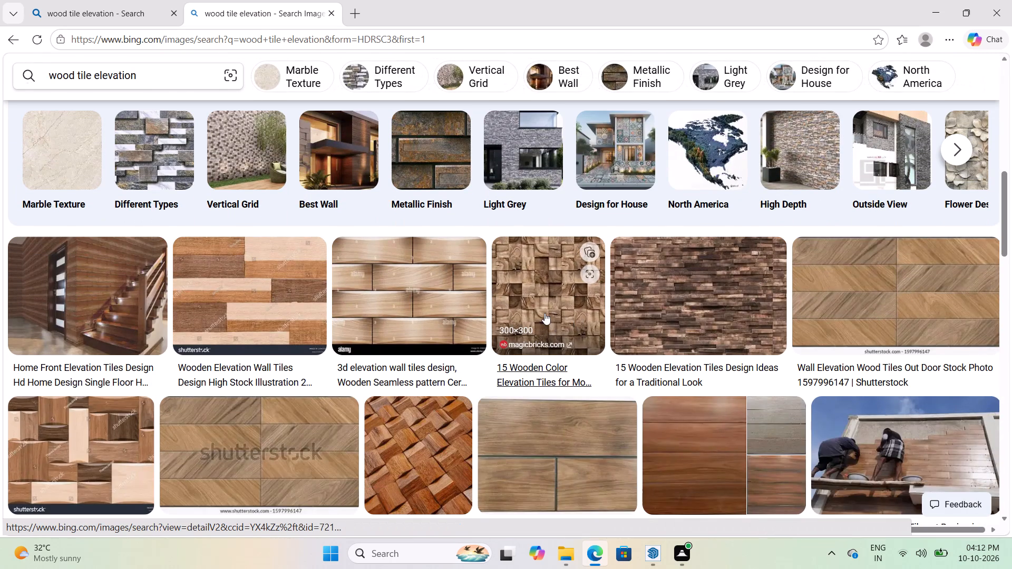
scroll(551, 320, "down", 3)
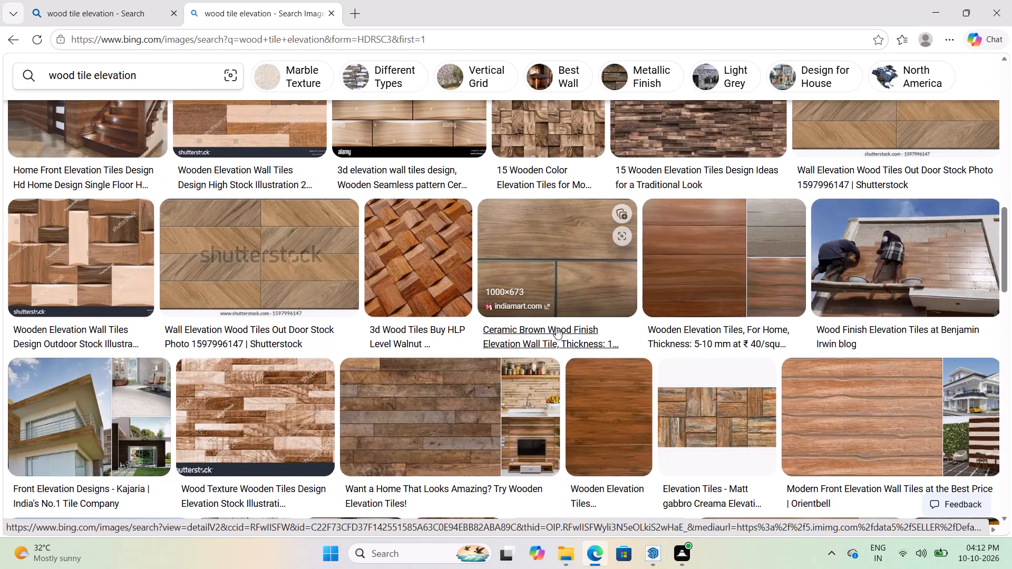
scroll(556, 328, "down", 9)
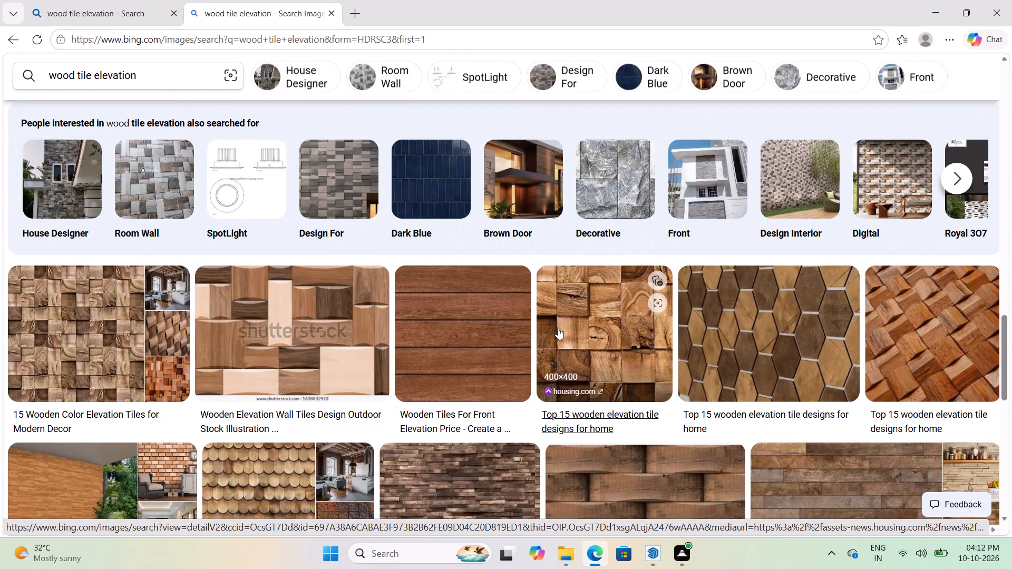
scroll(558, 328, "down", 8)
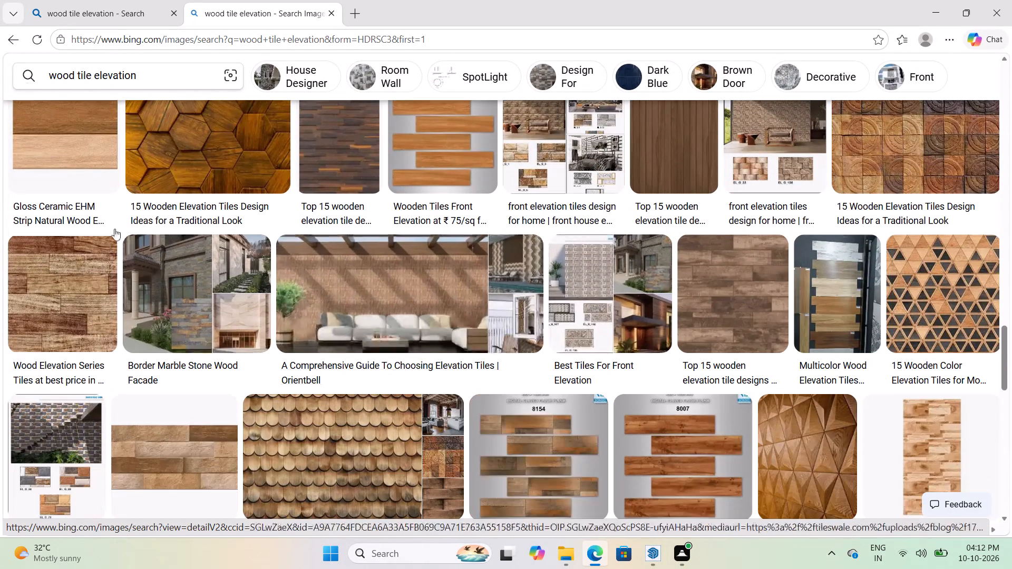
left_click(68, 129)
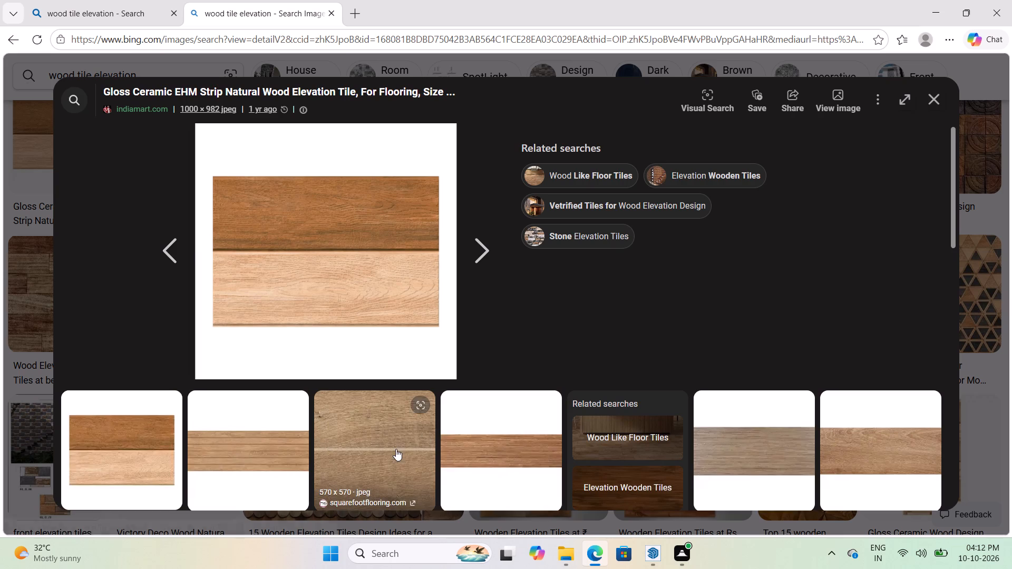
scroll(364, 425, "down", 2)
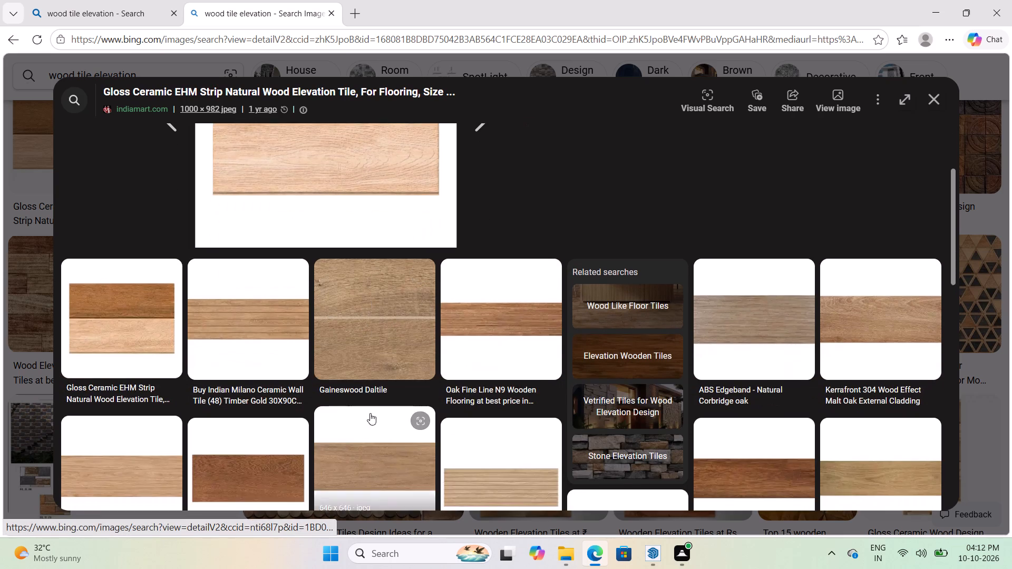
scroll(377, 398, "down", 2)
scroll(417, 376, "down", 2)
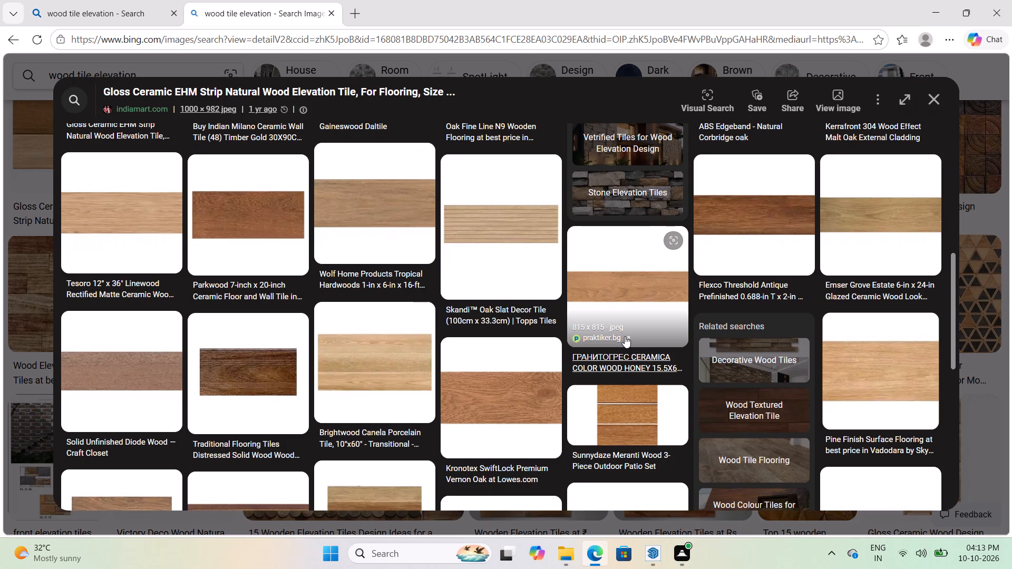
scroll(485, 330, "down", 3)
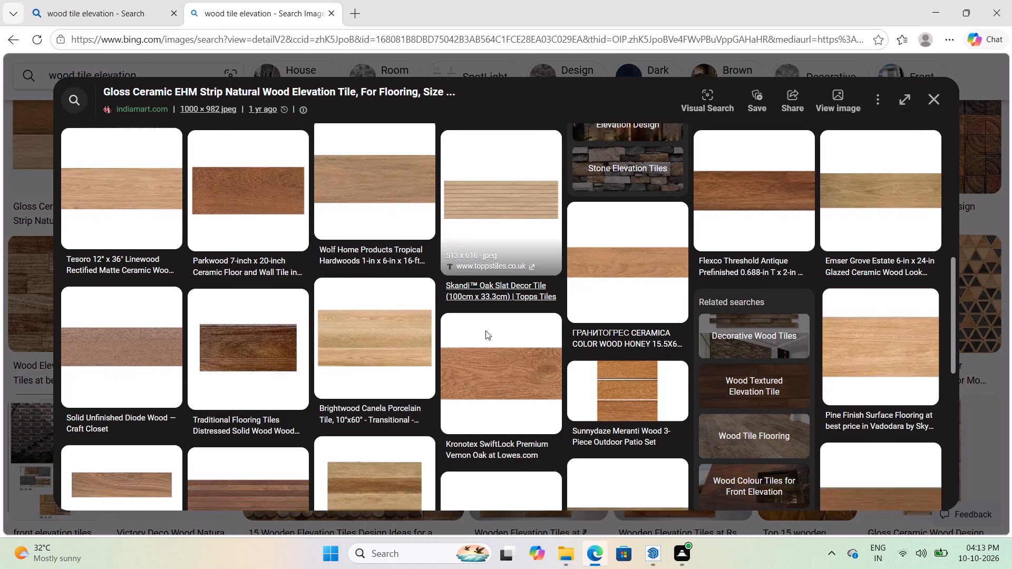
left_click(931, 104)
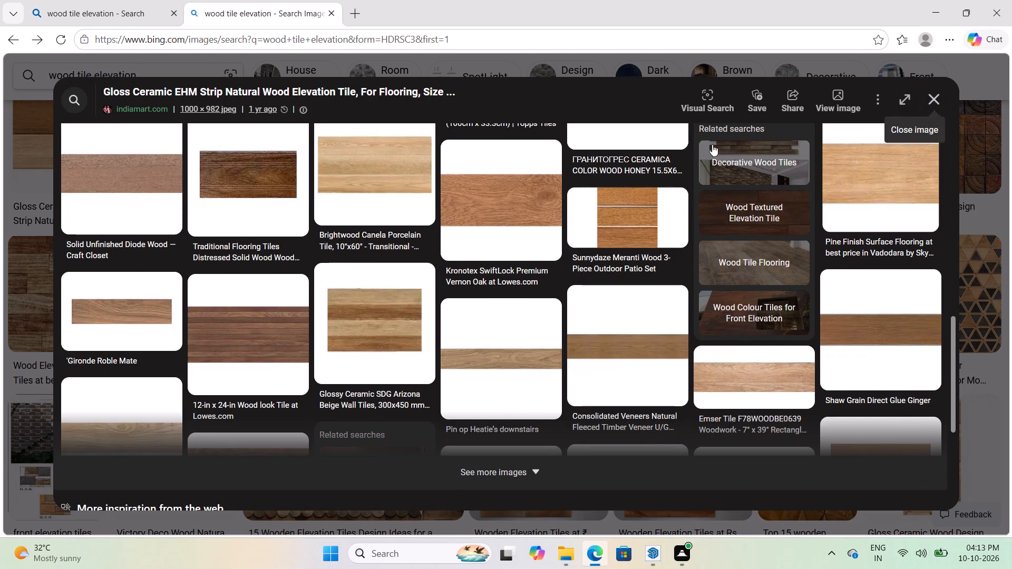
Look through the wood tile elevation image results again for a wood texture suited to the house facade.
scroll(353, 150, "up", 20)
scroll(353, 150, "up", 20)
scroll(353, 150, "up", 2)
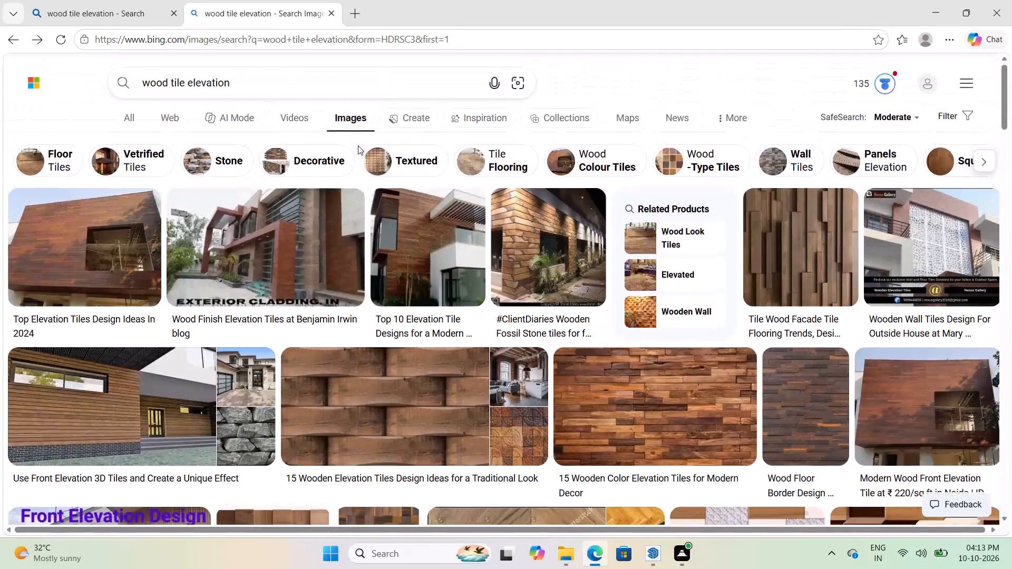
scroll(358, 145, "up", 3)
left_click(351, 85)
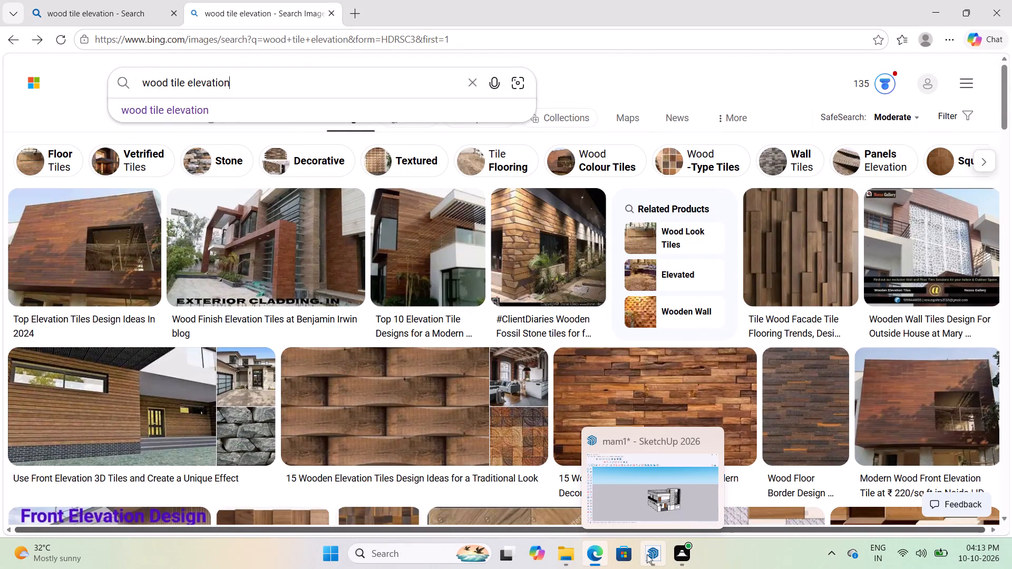
scroll(513, 439, "down", 4)
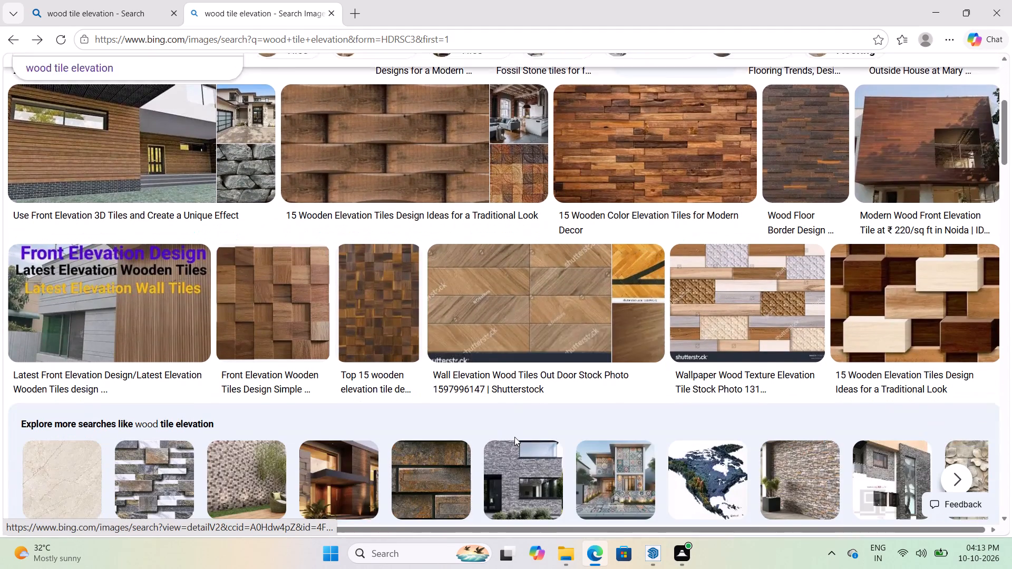
scroll(514, 437, "down", 7)
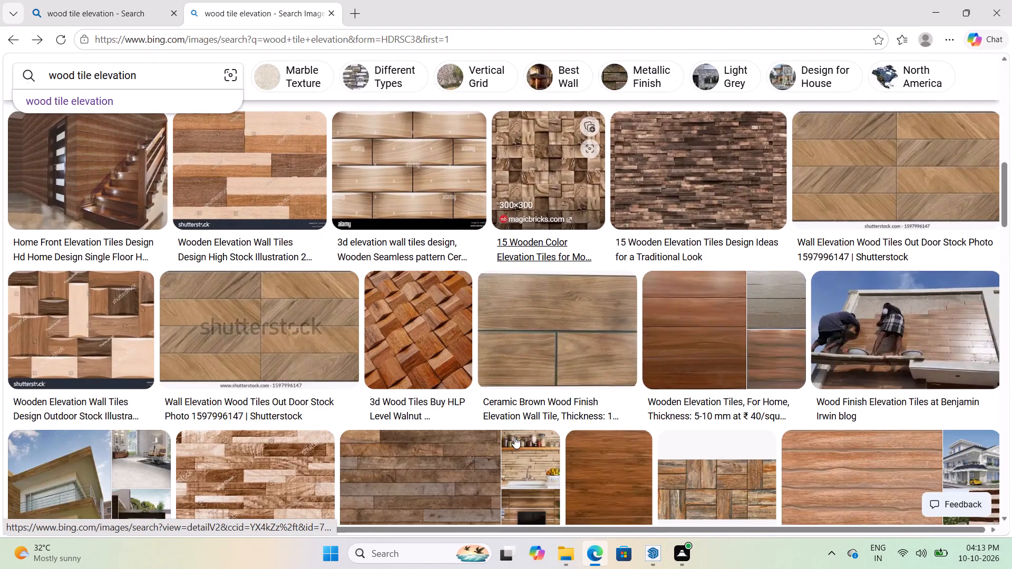
scroll(549, 405, "down", 3)
scroll(462, 421, "down", 4)
scroll(452, 405, "up", 2)
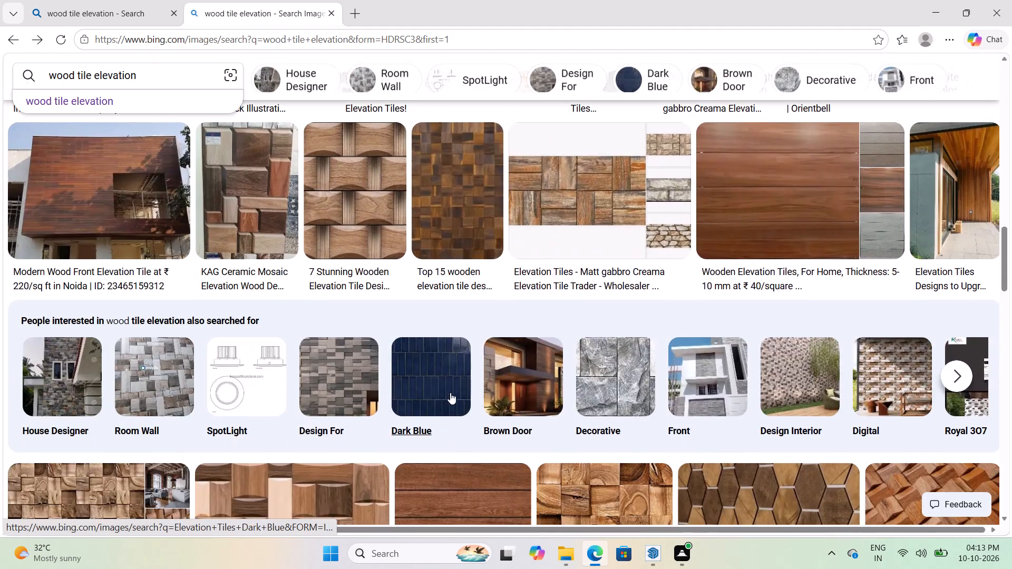
scroll(450, 393, "up", 8)
scroll(453, 343, "up", 9)
scroll(453, 342, "down", 4)
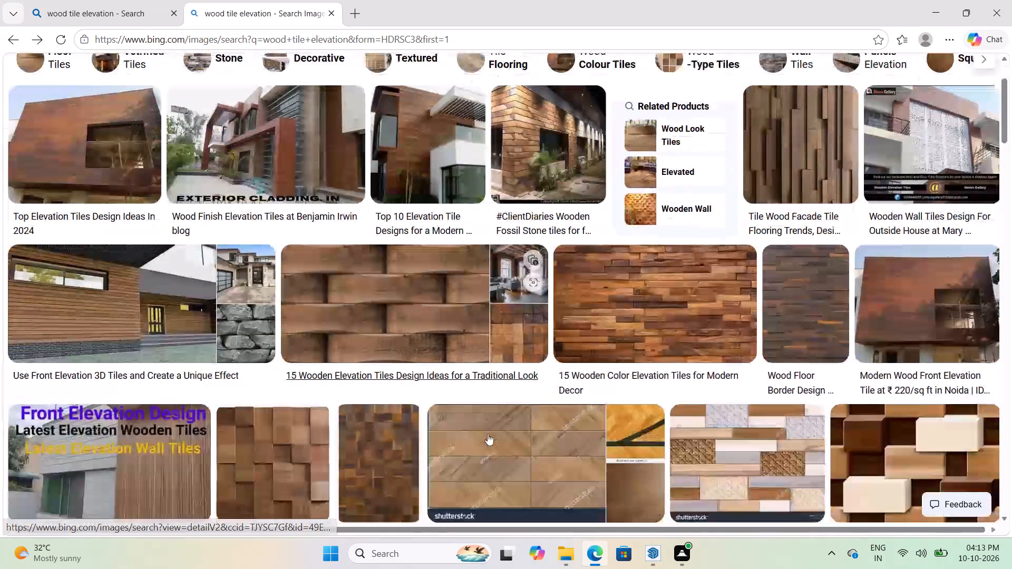
scroll(488, 434, "down", 16)
scroll(695, 350, "down", 6)
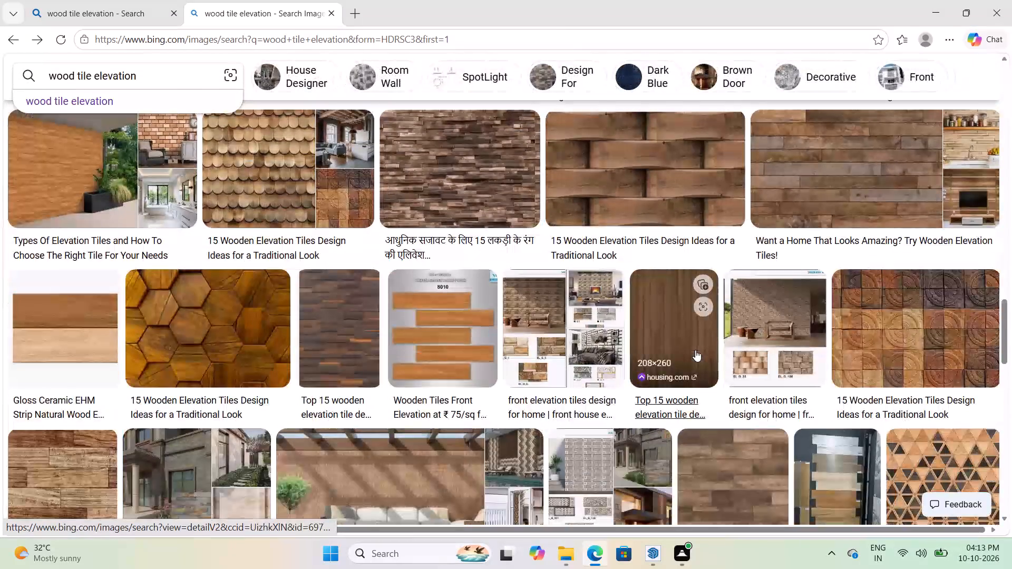
scroll(695, 350, "down", 3)
Open the Craft Closet 6x19 inch unfinished white oak image through the images related to the Gloss Ceramic EHM Strip tile.
left_click(61, 139)
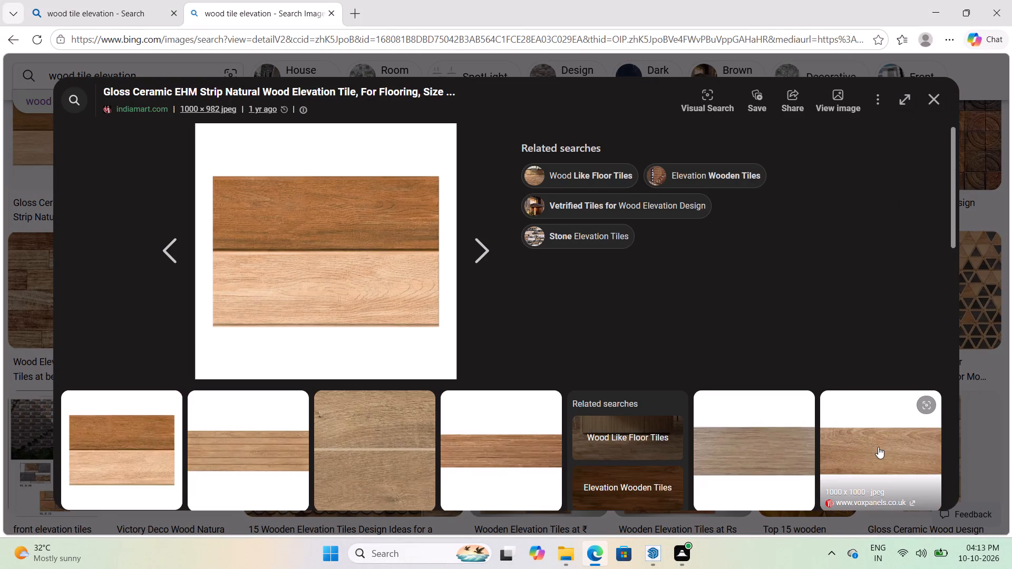
left_click(879, 447)
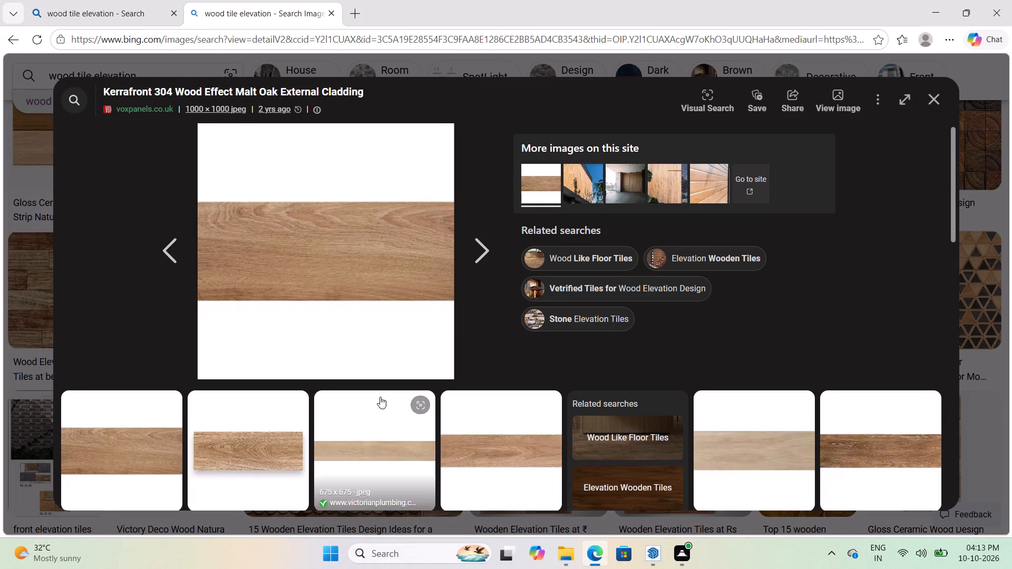
left_click(734, 461)
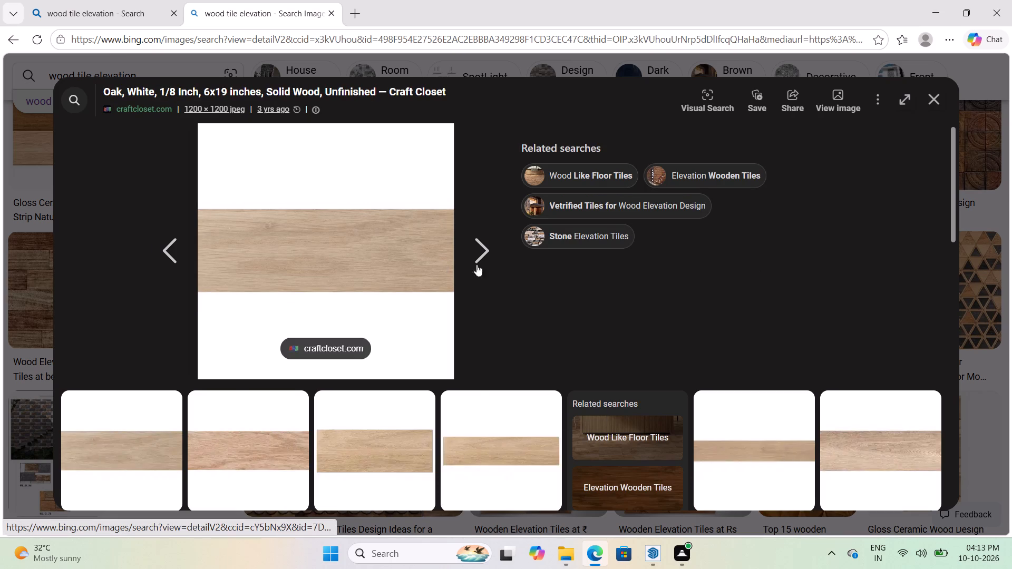
left_click(476, 251)
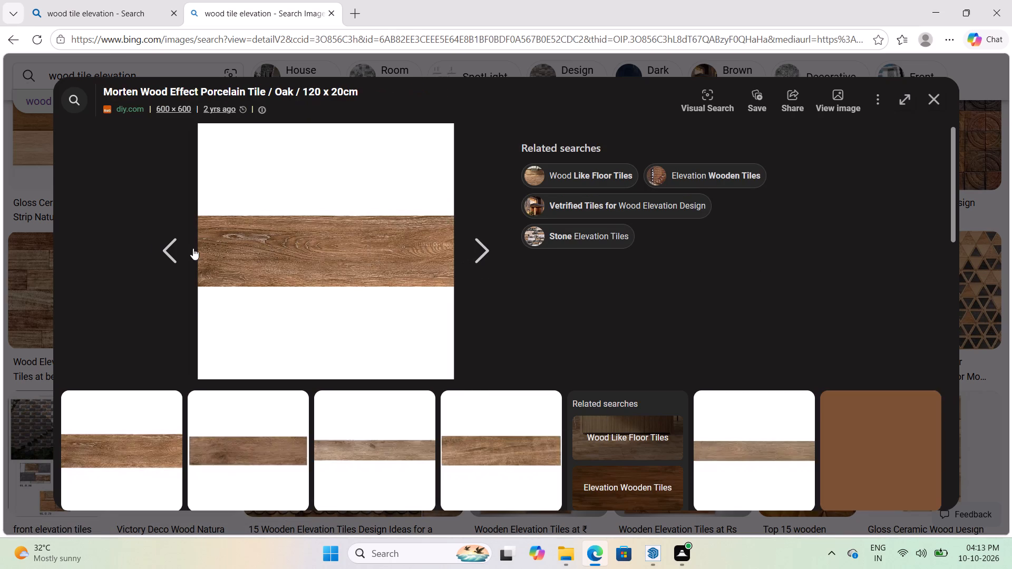
left_click(170, 251)
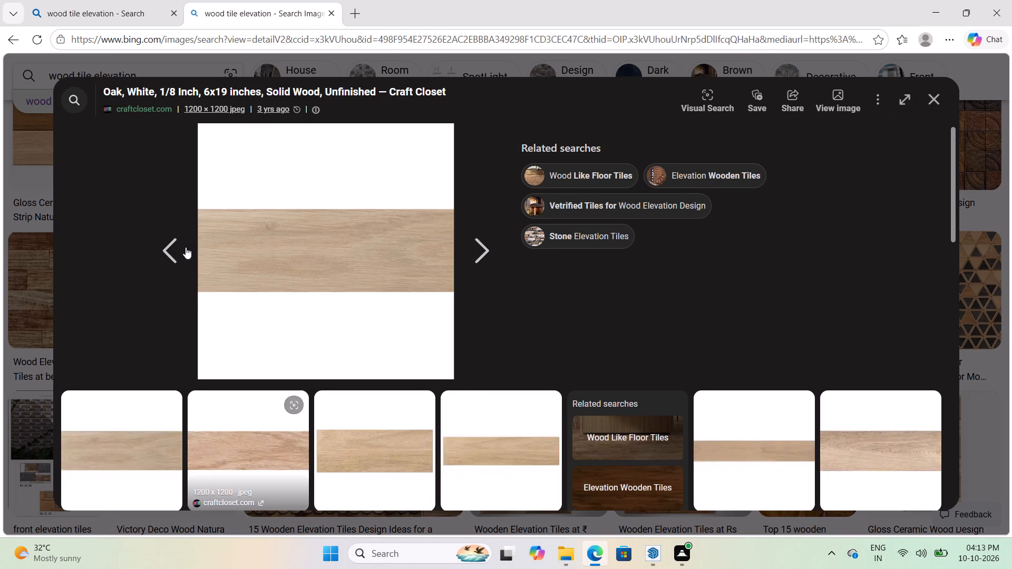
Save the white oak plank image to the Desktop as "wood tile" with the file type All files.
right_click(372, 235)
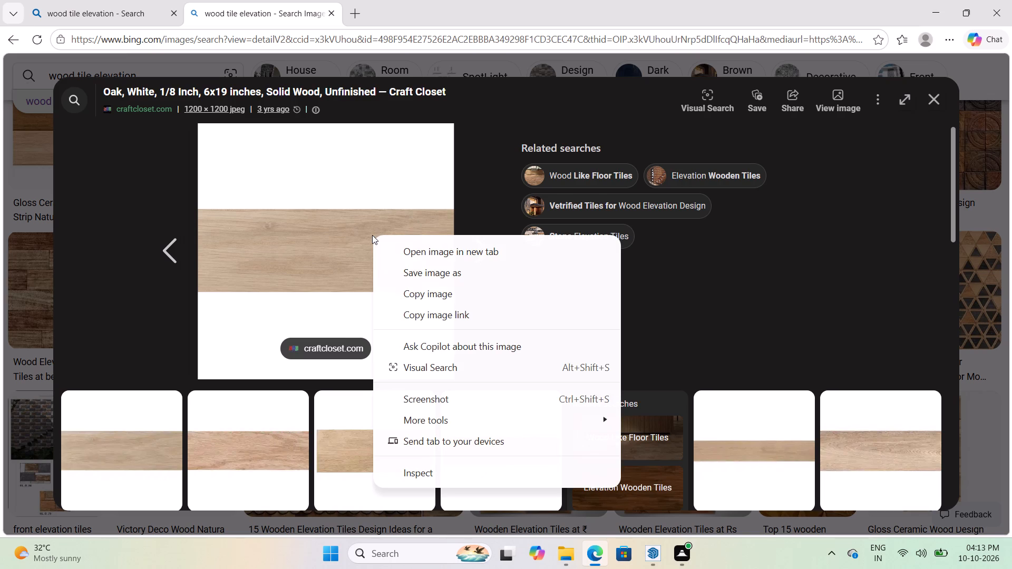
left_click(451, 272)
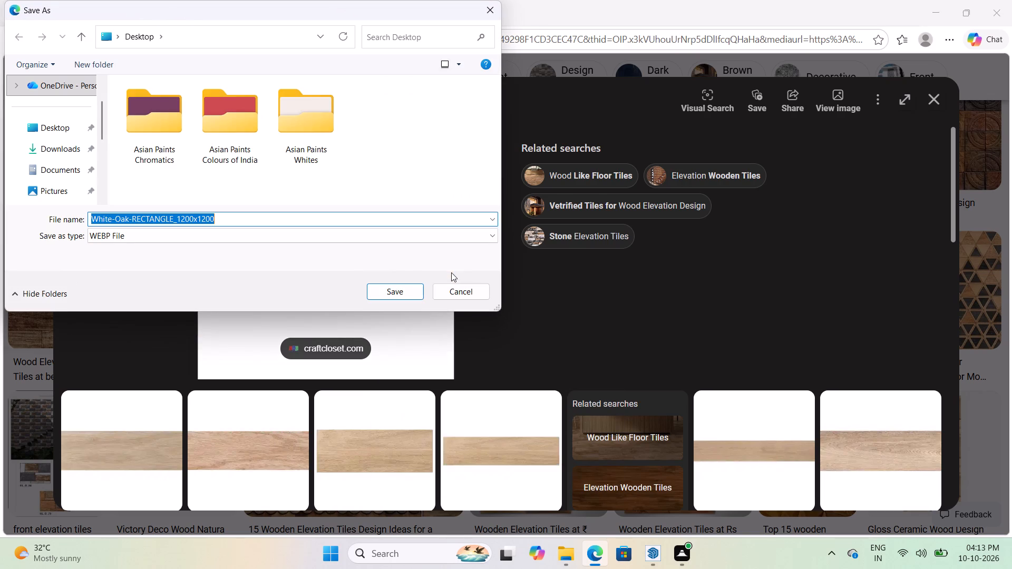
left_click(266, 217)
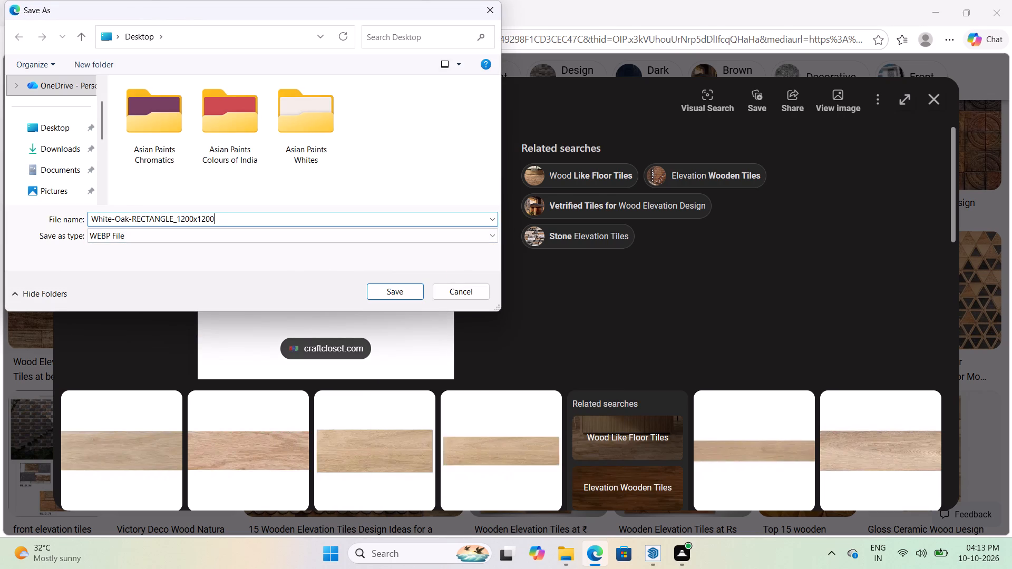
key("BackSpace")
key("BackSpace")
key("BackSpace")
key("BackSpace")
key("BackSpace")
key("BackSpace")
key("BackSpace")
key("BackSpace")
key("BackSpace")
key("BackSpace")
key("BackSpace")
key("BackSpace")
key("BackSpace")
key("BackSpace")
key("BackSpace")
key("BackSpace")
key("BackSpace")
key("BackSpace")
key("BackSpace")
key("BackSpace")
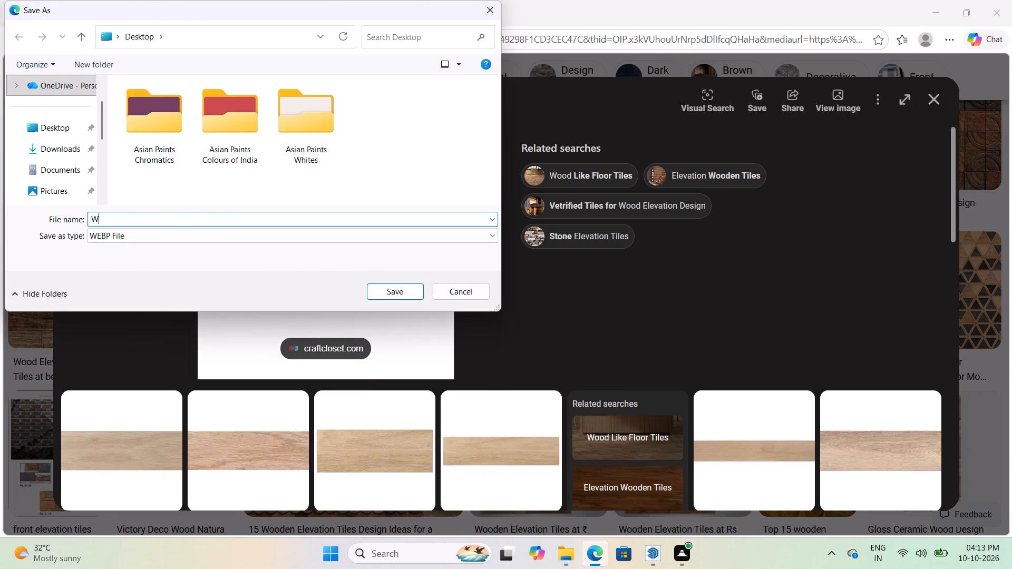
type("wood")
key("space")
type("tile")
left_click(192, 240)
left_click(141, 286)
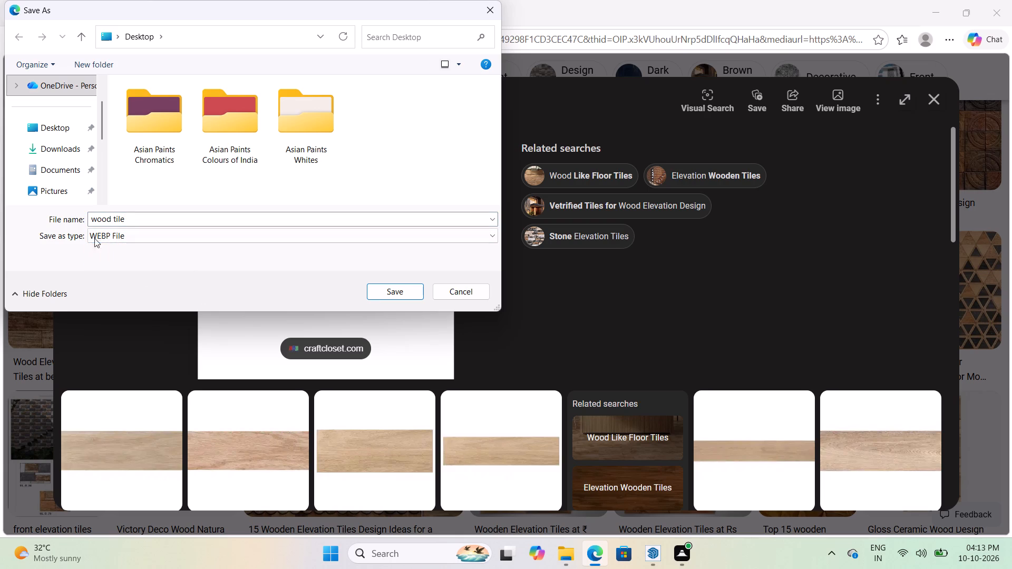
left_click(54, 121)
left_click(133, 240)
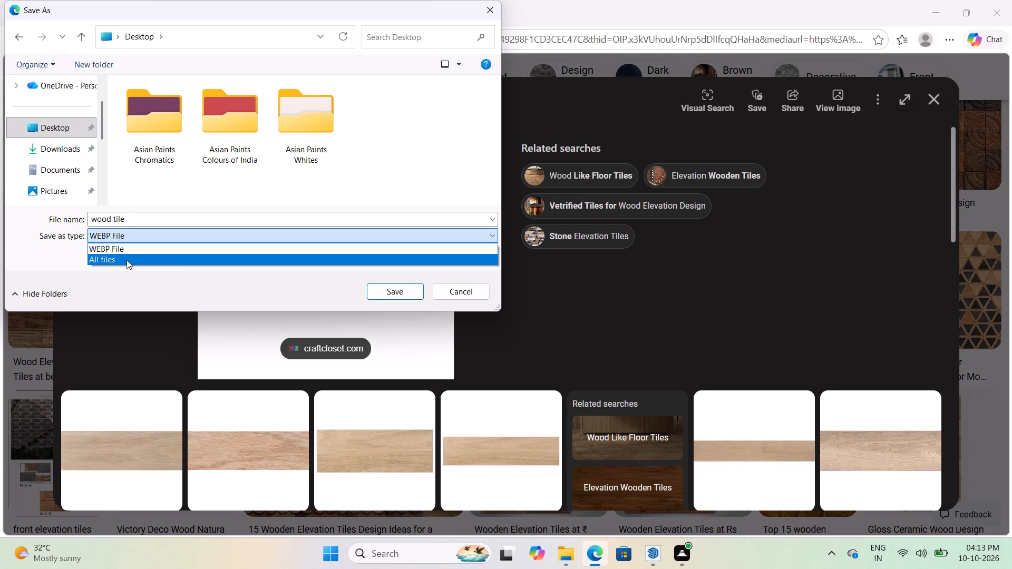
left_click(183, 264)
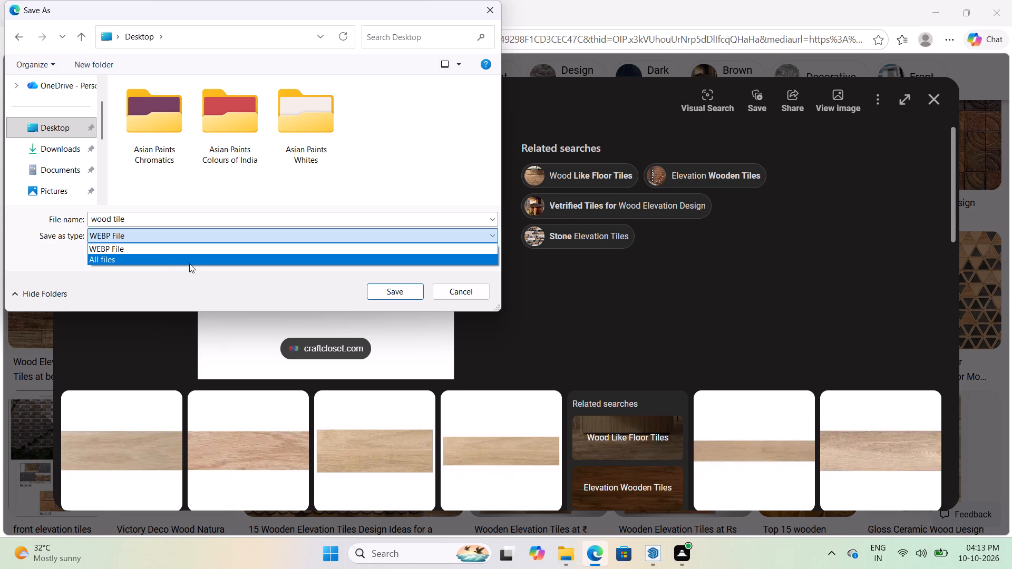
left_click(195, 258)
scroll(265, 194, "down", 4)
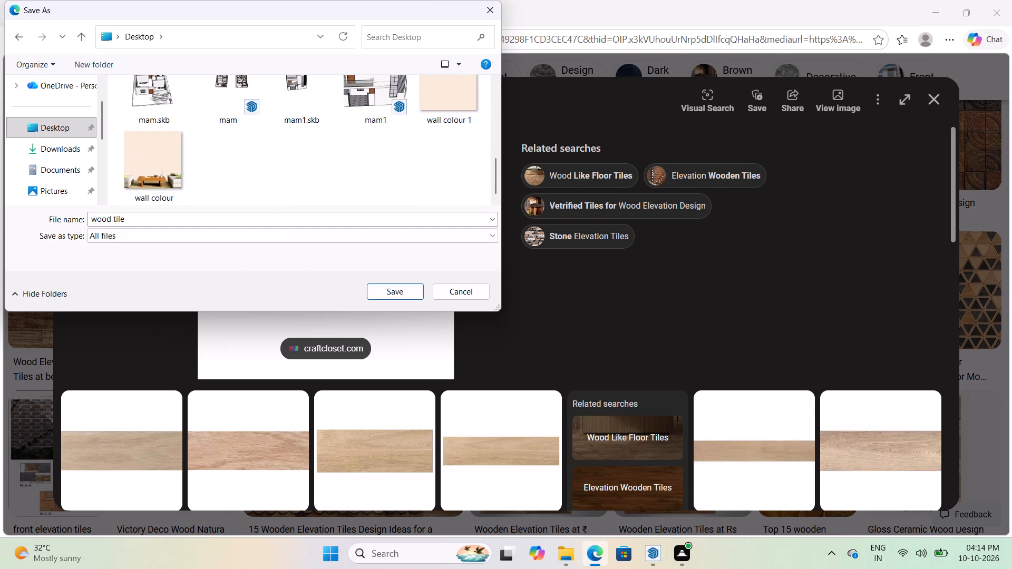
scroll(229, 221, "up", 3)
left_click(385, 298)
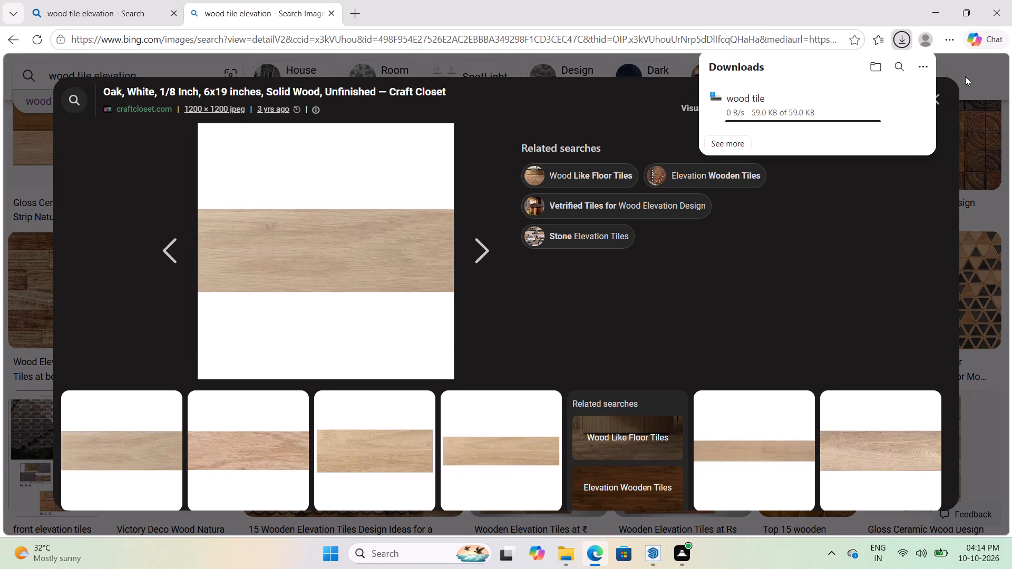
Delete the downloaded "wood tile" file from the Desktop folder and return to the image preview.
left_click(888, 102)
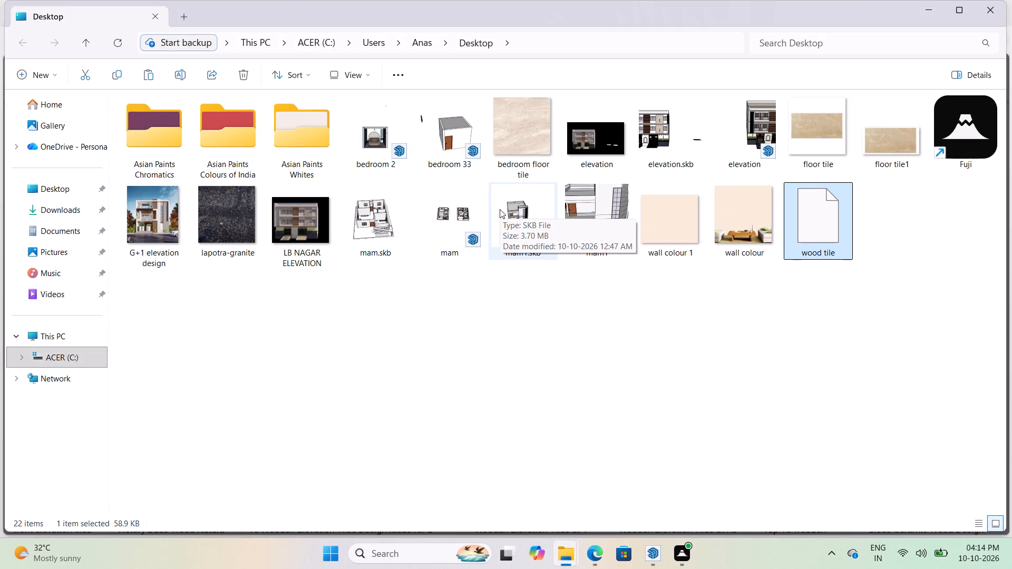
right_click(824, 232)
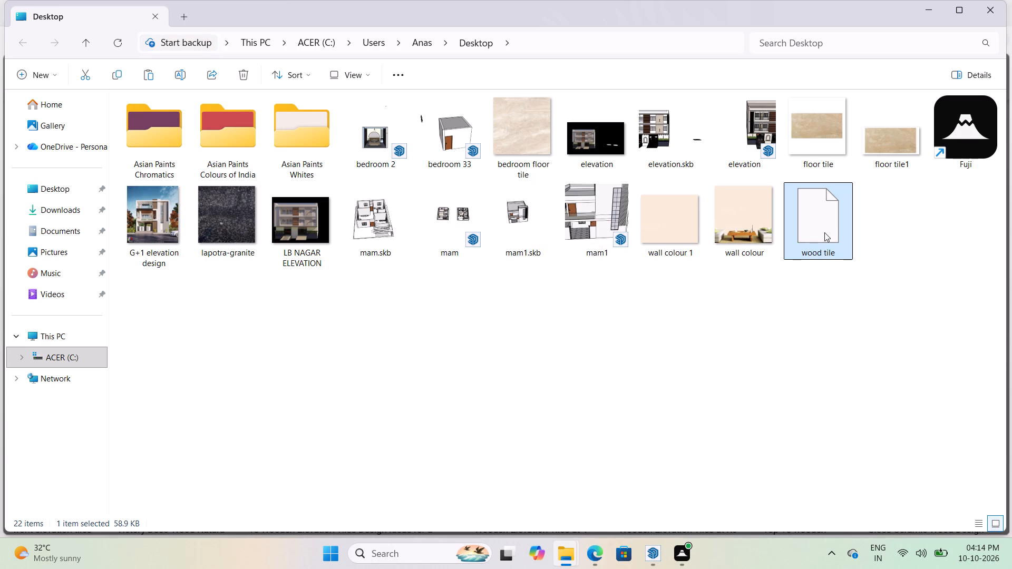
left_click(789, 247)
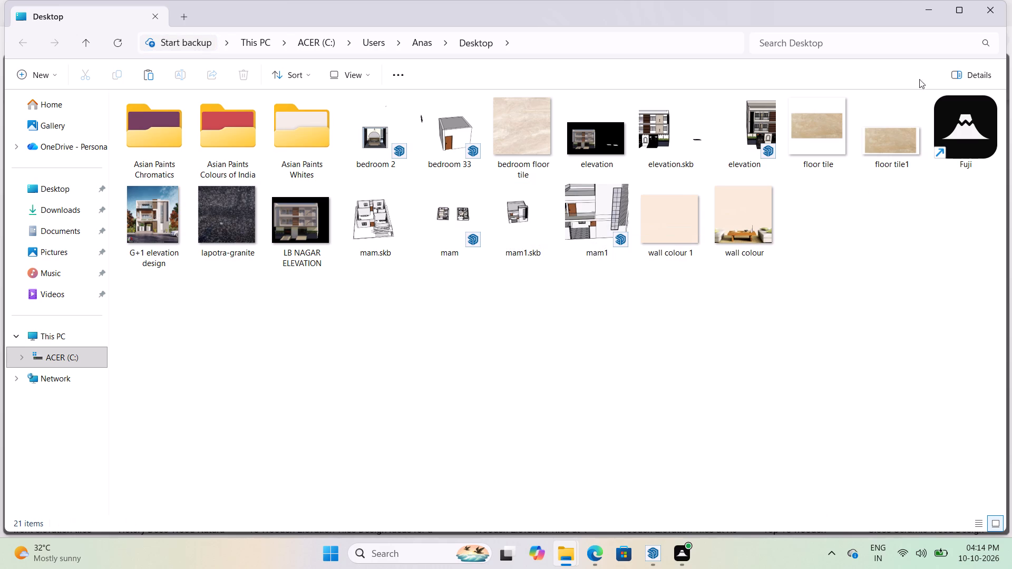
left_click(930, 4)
Save the white oak plank image to the Desktop as "wood tile" in WEBP format.
right_click(343, 268)
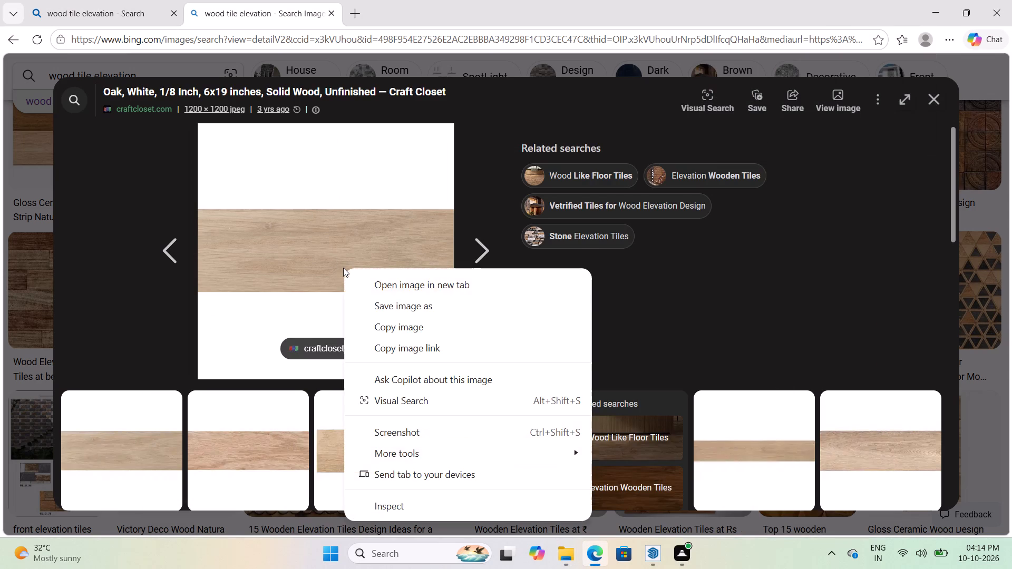
left_click(408, 310)
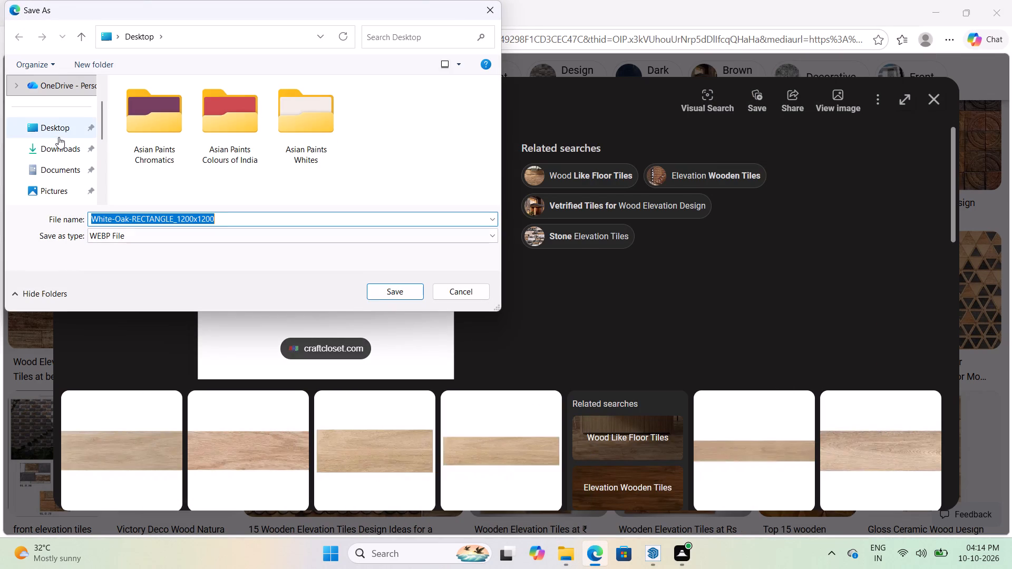
left_click(59, 137)
left_click(284, 219)
key("BackSpace")
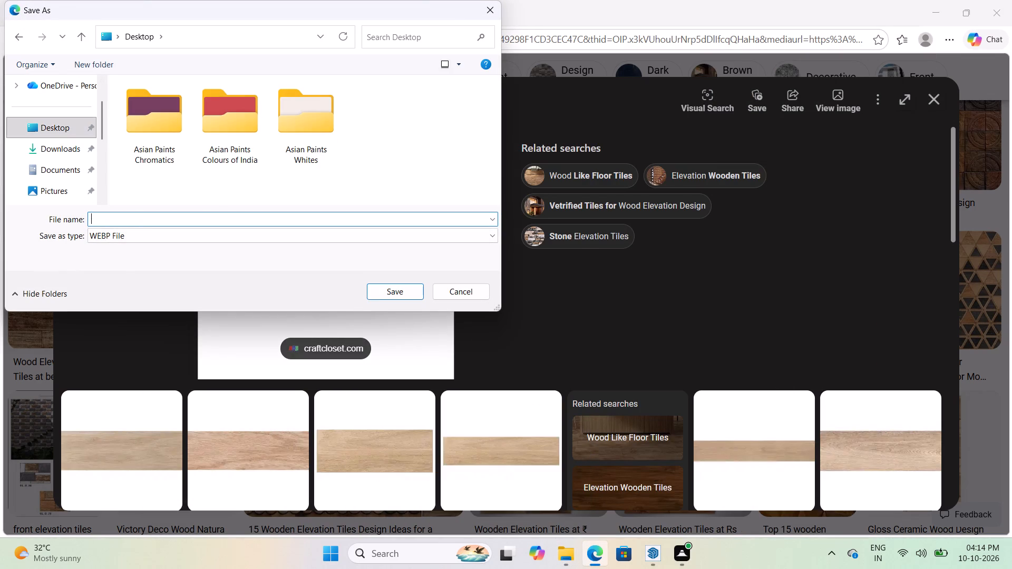
type("wood")
key("space")
type("tile")
left_click(405, 299)
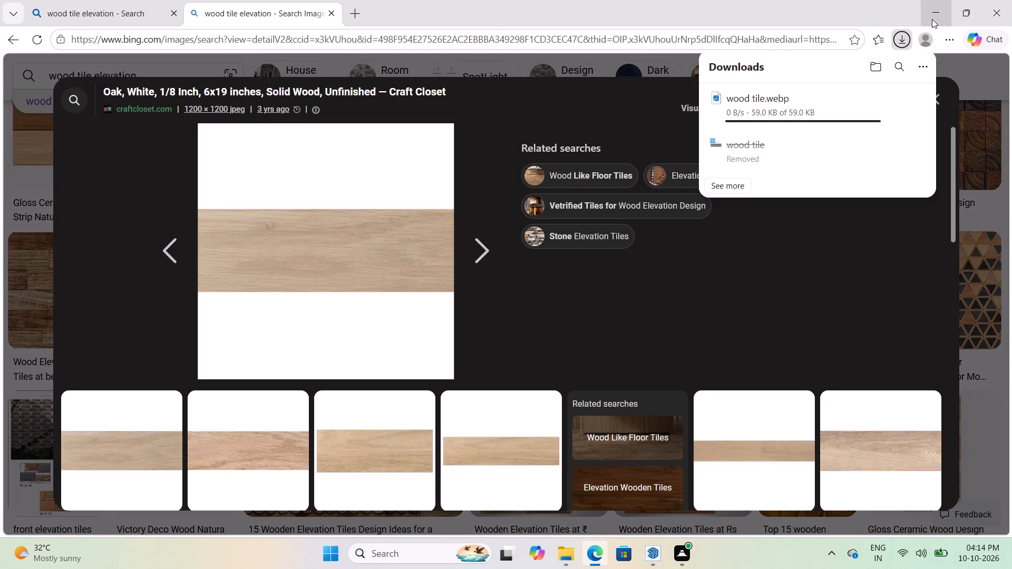
Open the saved wood tile image in Photos and crop away its white margins to 1200 x 370.
left_click(888, 107)
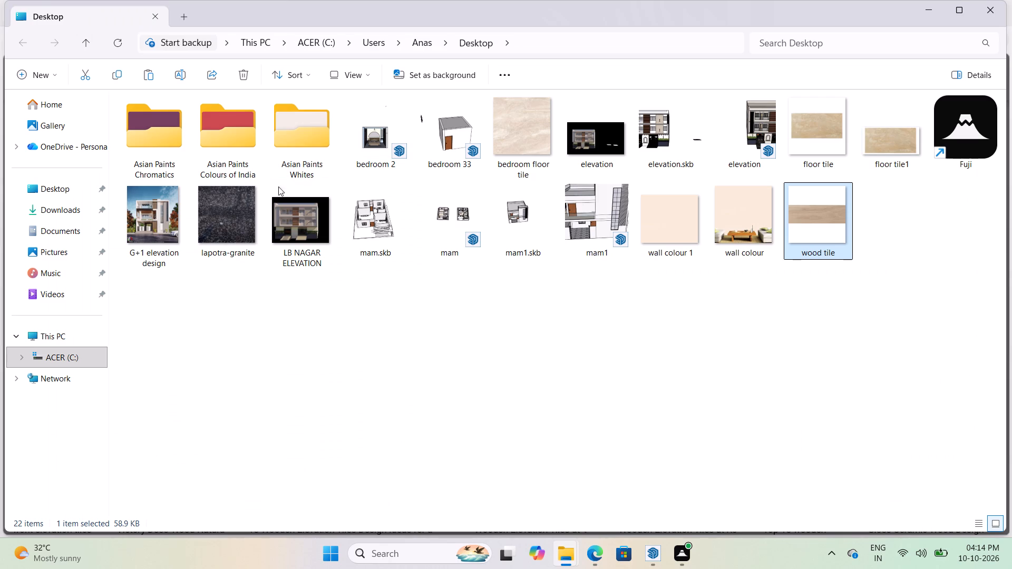
right_click(809, 213)
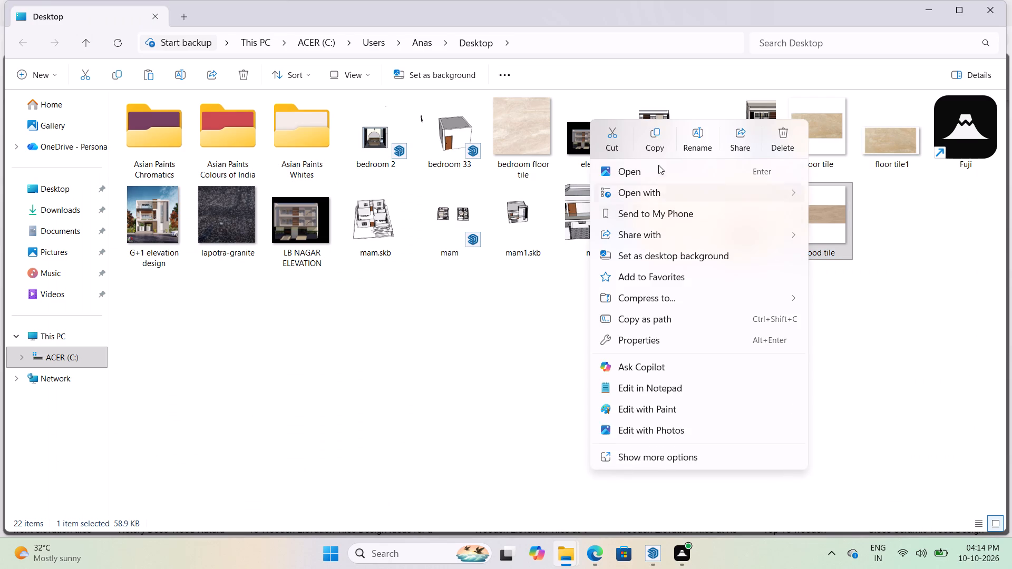
left_click(688, 170)
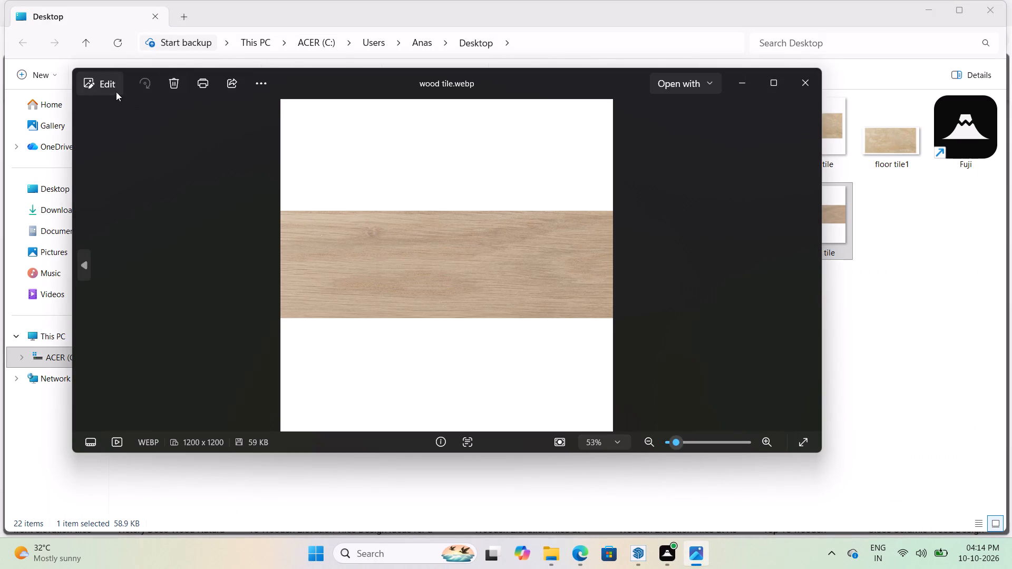
left_click(112, 87)
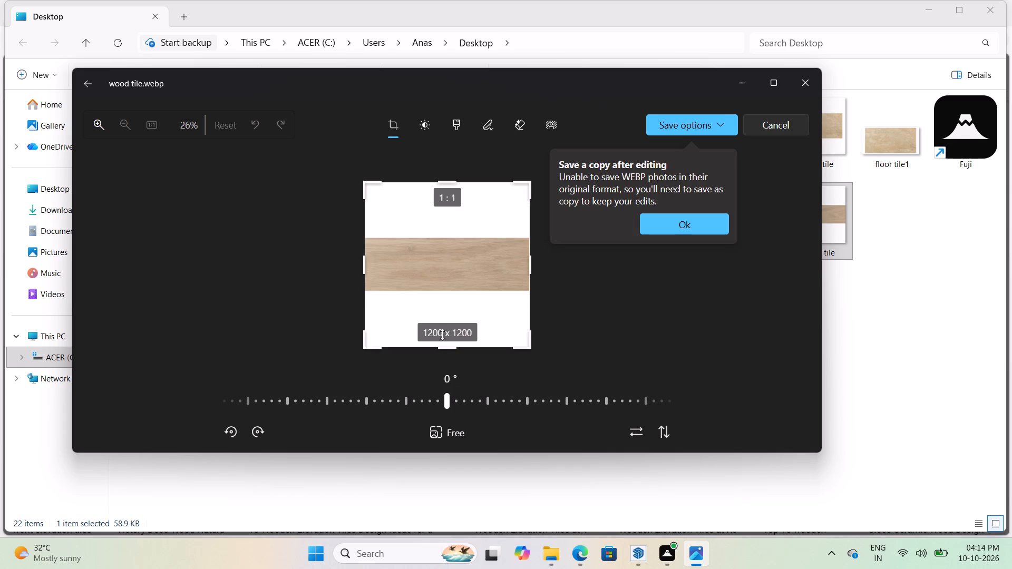
left_click_drag(445, 350, 460, 291)
left_click_drag(455, 176, 454, 234)
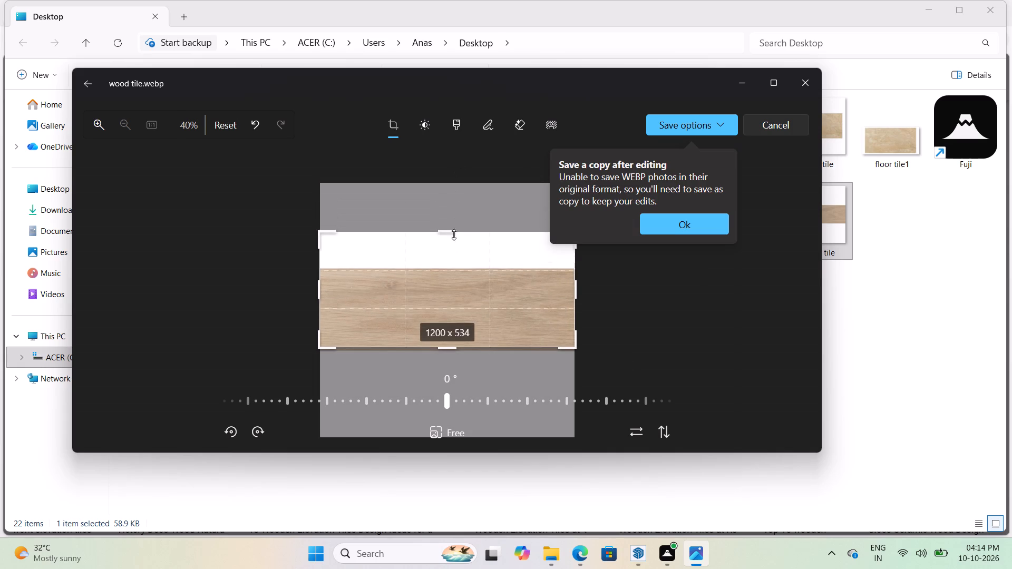
left_click_drag(454, 234, 452, 261)
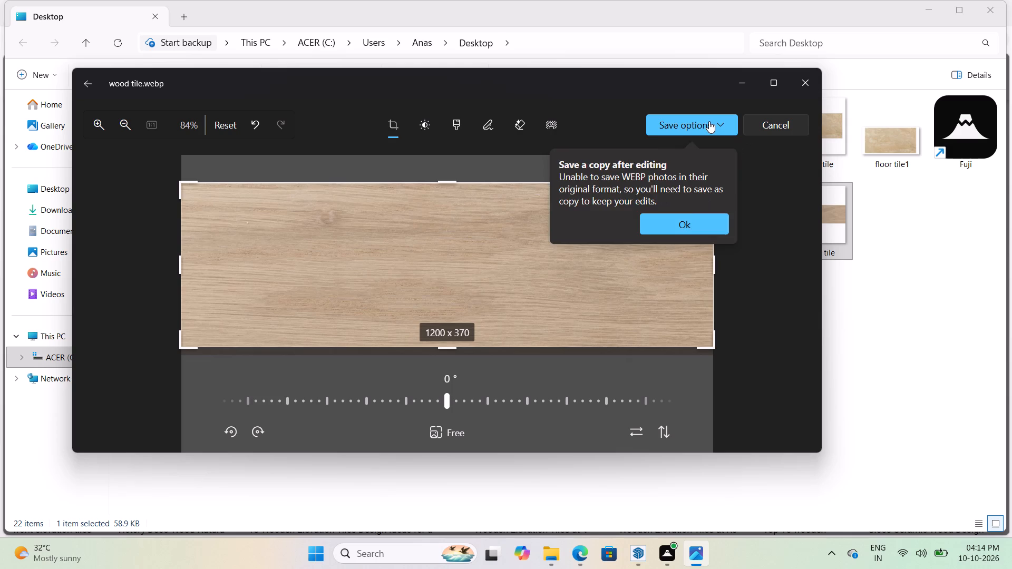
Save the cropped image as a JPEG copy named "wood tile 1" on the Desktop and return to the image results.
left_click(709, 121)
left_click(694, 148)
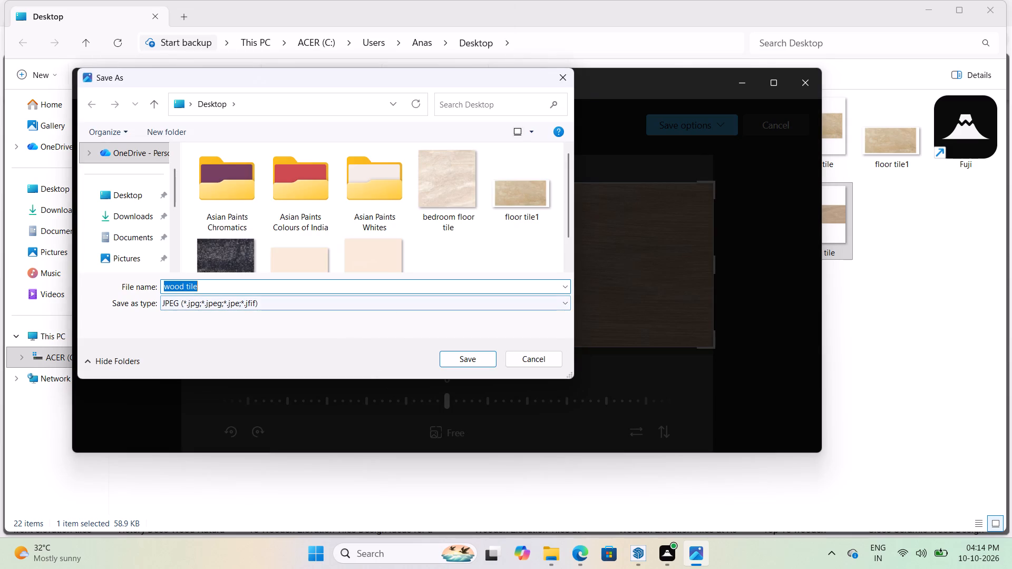
left_click(381, 286)
key("space")
key("1")
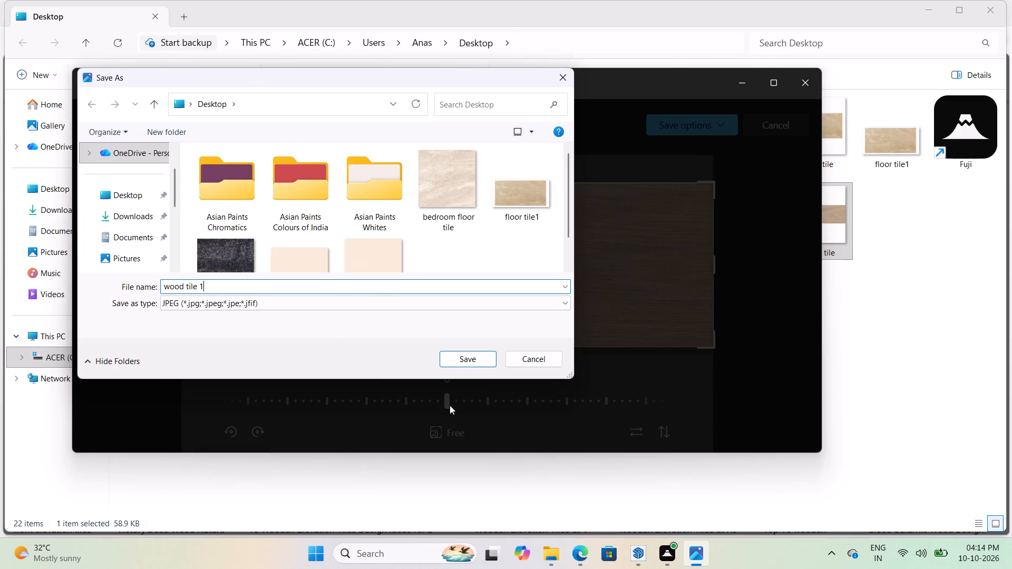
left_click(464, 361)
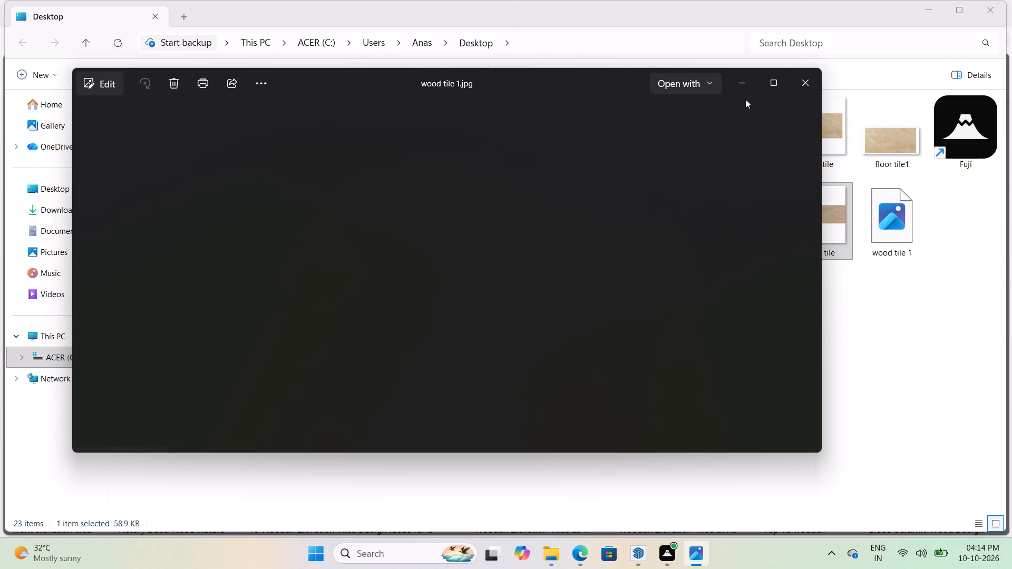
left_click(795, 91)
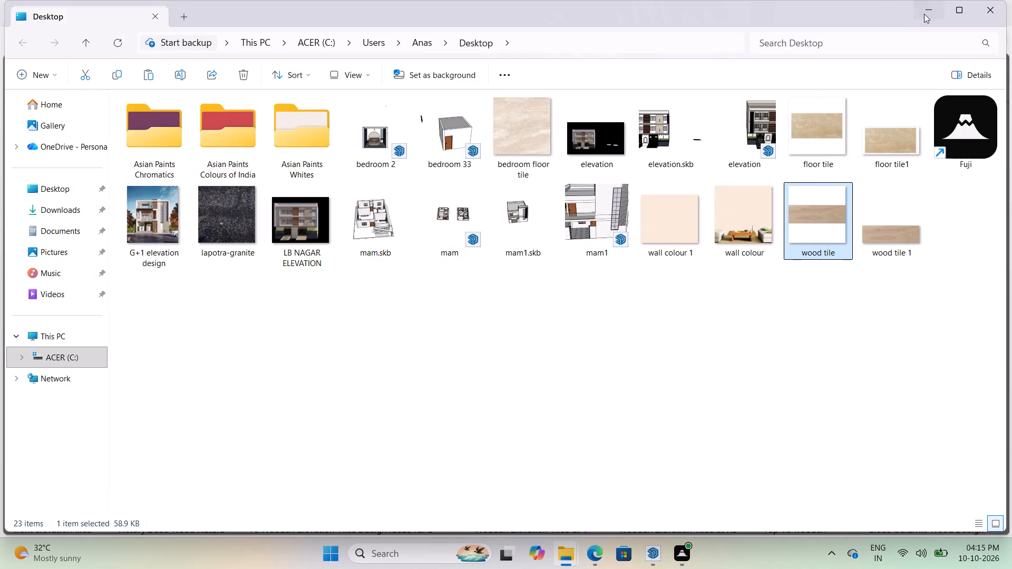
left_click(924, 14)
left_click(925, 92)
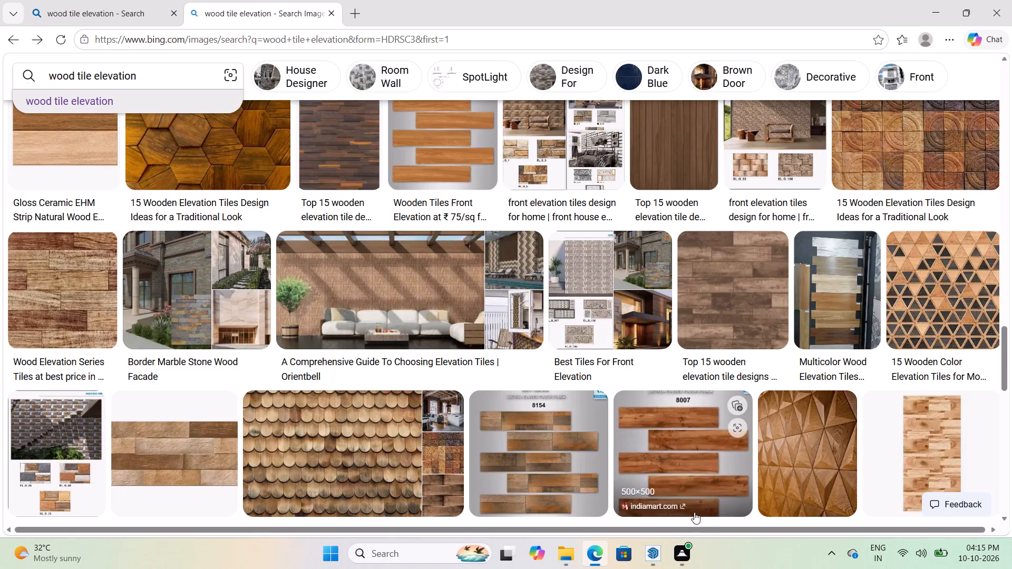
Switch to the SketchUp house model and examine the vertical slat panel beside the tall stairwell window from several angles.
left_click(641, 552)
scroll(573, 407, "down", 3)
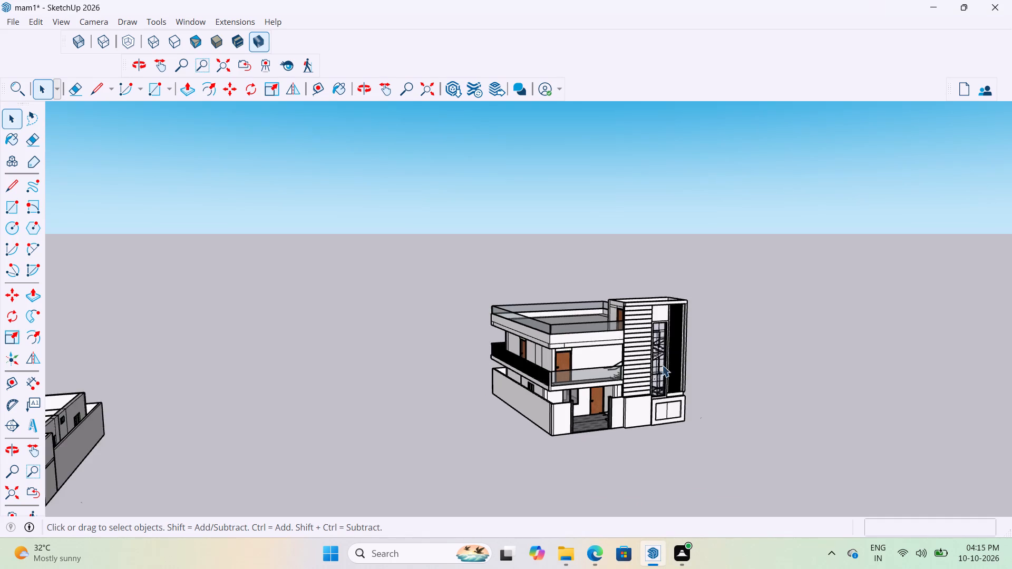
scroll(664, 364, "up", 7)
middle_click_drag(684, 333, 550, 347)
scroll(557, 317, "up", 11)
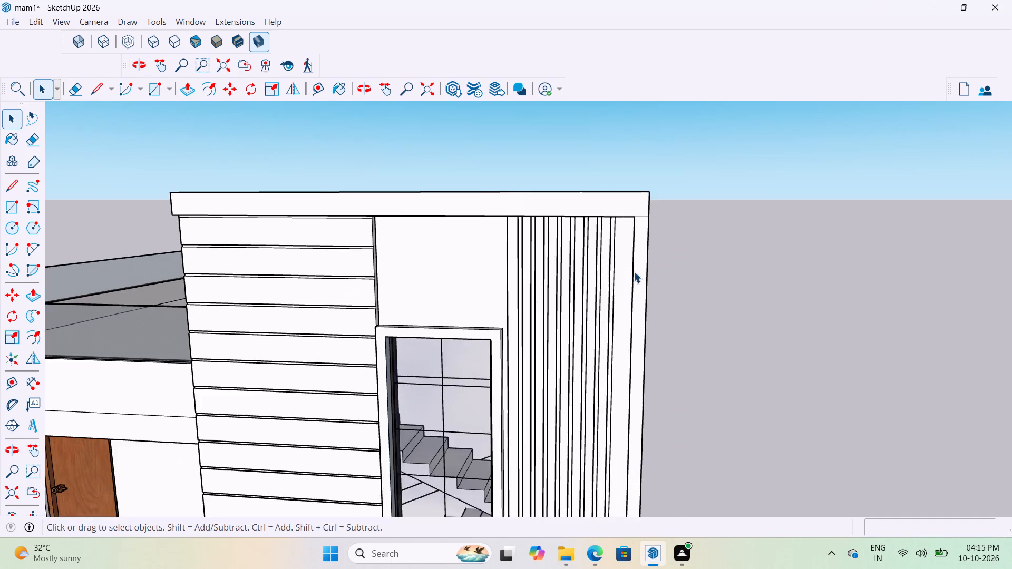
scroll(634, 271, "up", 4)
double_click(617, 257)
scroll(619, 266, "up", 4)
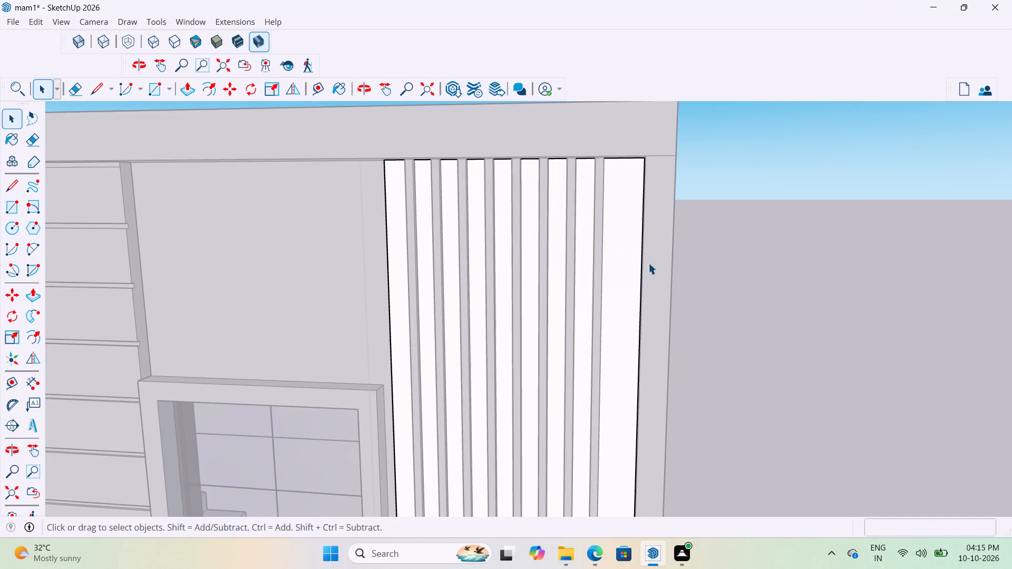
middle_click_drag(635, 263, 855, 273)
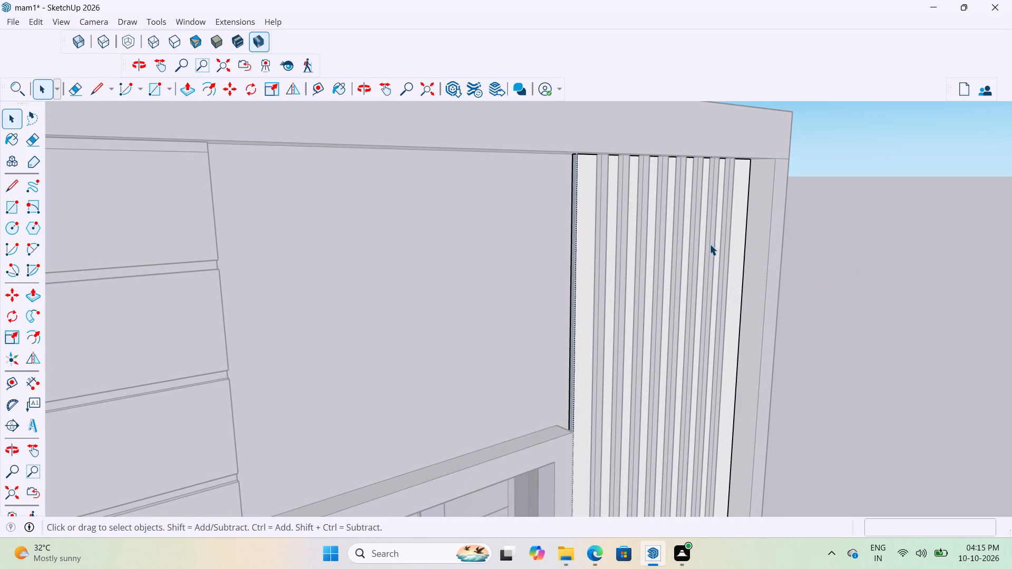
left_click(846, 218)
scroll(554, 193, "up", 7)
middle_click_drag(626, 182, 569, 211)
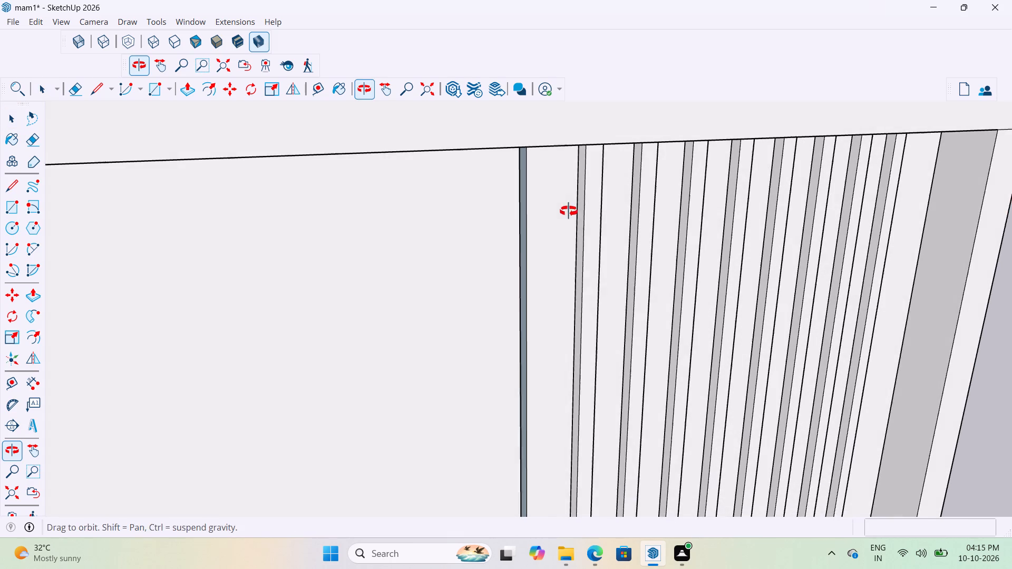
middle_click_drag(569, 211, 567, 211)
left_click(610, 202)
left_click(610, 202)
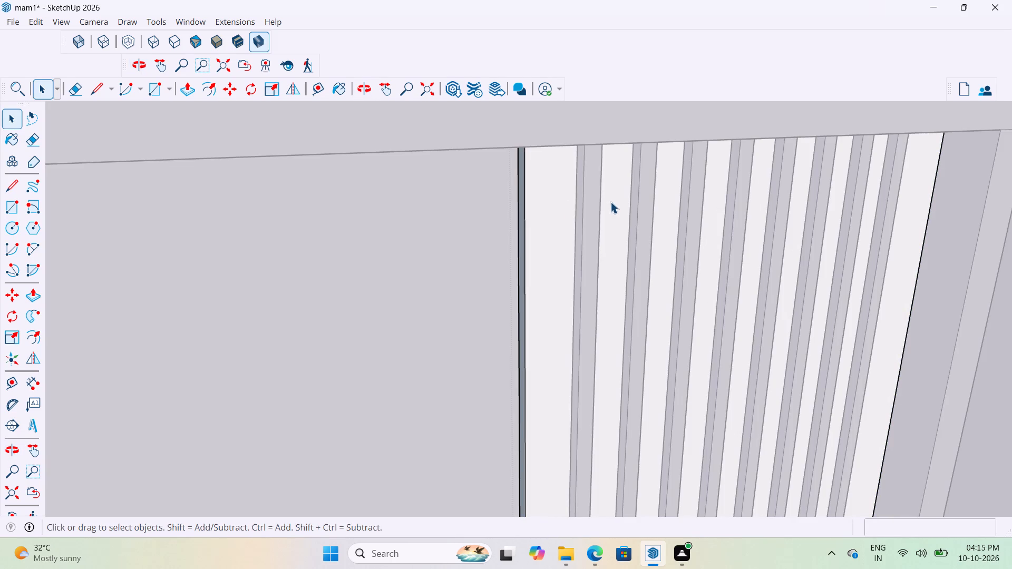
middle_click_drag(623, 198, 531, 200)
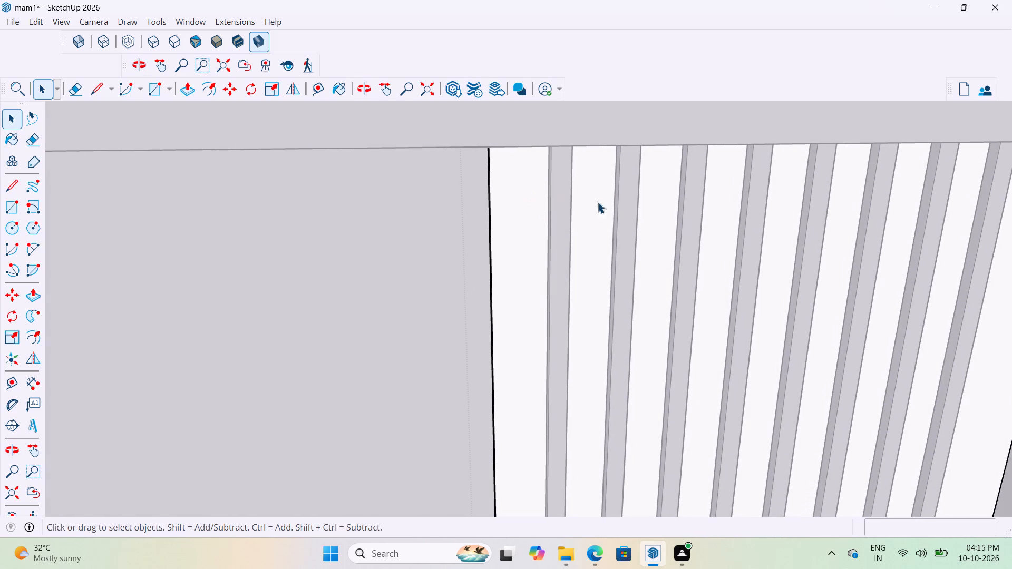
left_click(618, 201)
double_click(623, 204)
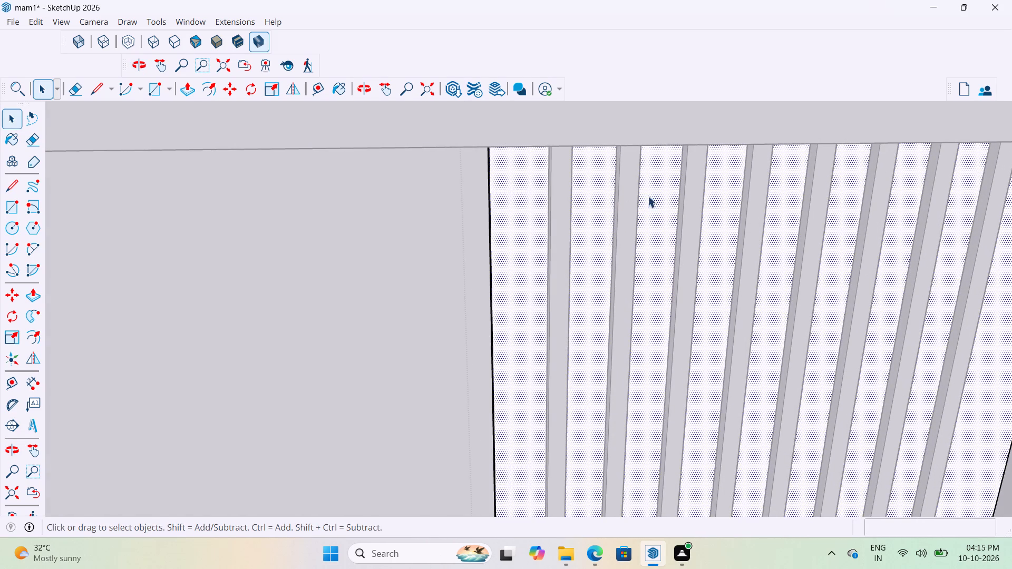
scroll(650, 199, "down", 4)
middle_click_drag(619, 231, 886, 209)
left_click(834, 221)
middle_click_drag(739, 235, 600, 222)
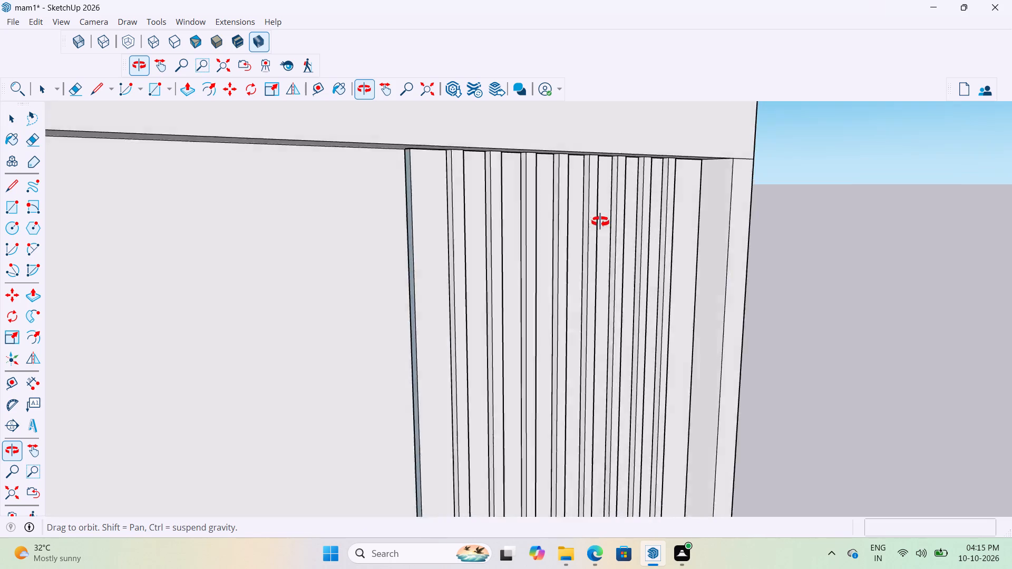
middle_click_drag(600, 222, 343, 249)
left_click(664, 248)
scroll(677, 242, "down", 3)
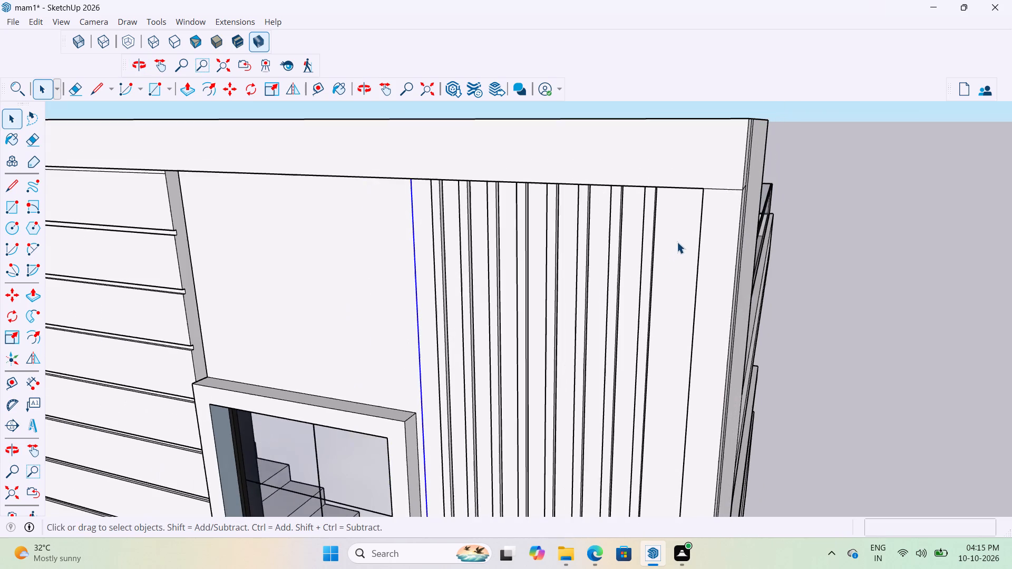
double_click(677, 242)
left_click(676, 242)
scroll(659, 242, "up", 3)
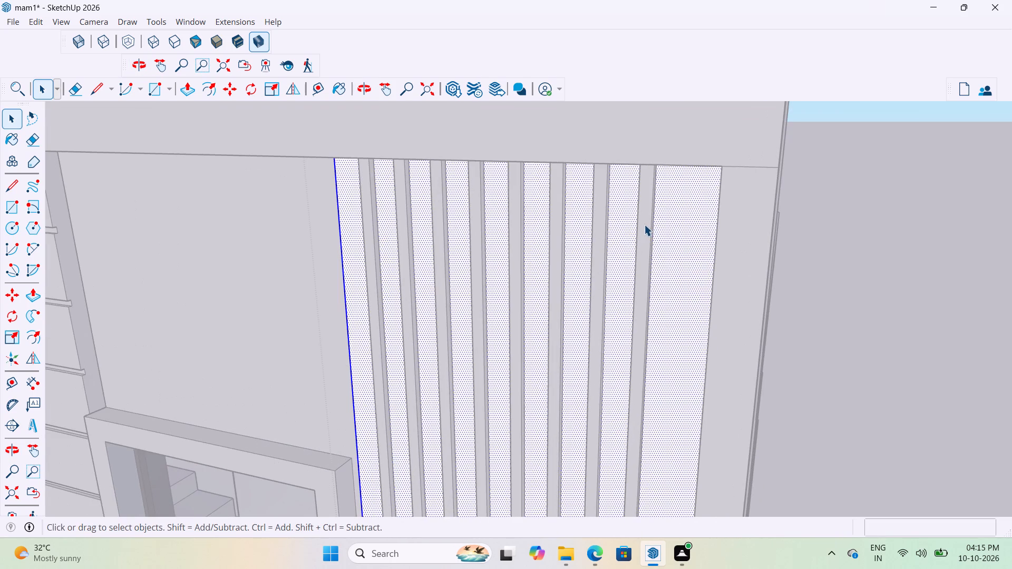
left_click(644, 224)
scroll(675, 234, "down", 20)
scroll(675, 234, "down", 2)
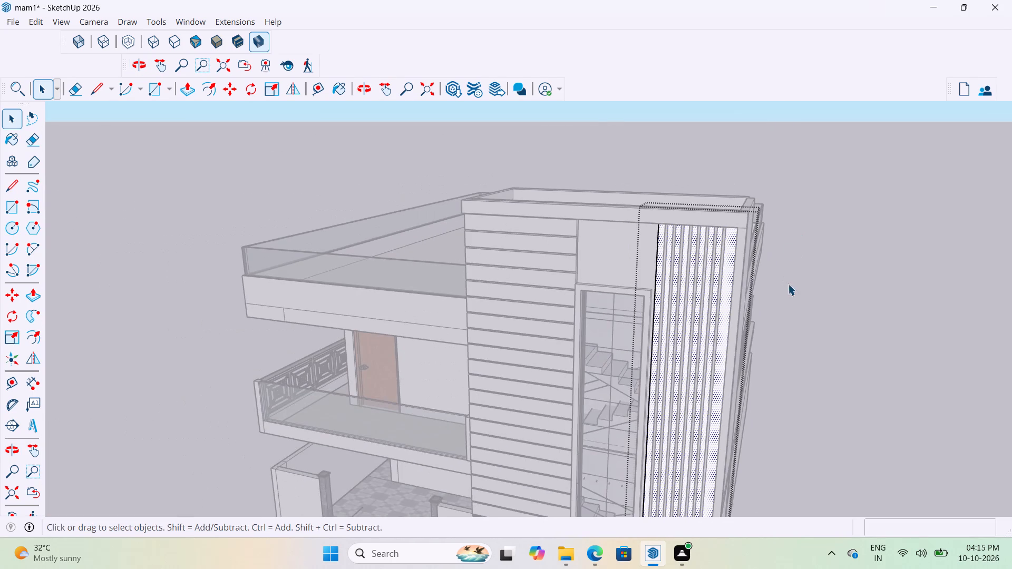
left_click(796, 285)
Open the vertical slat group beside the stairwell window for editing and select all of its connected slat geometry.
scroll(685, 258, "up", 5)
middle_click_drag(661, 236, 911, 254)
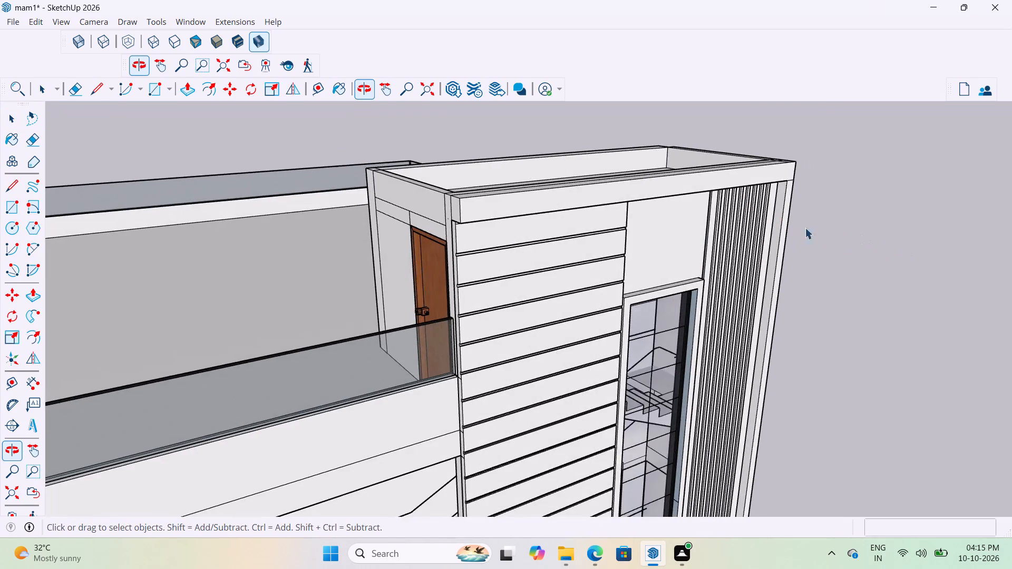
scroll(760, 214, "up", 14)
triple_click(702, 195)
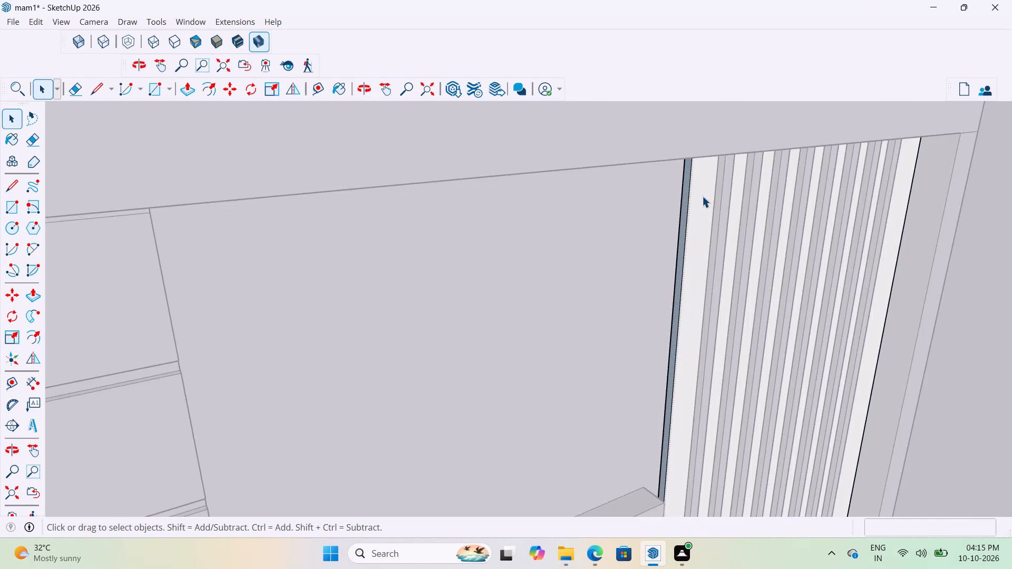
scroll(694, 196, "down", 8)
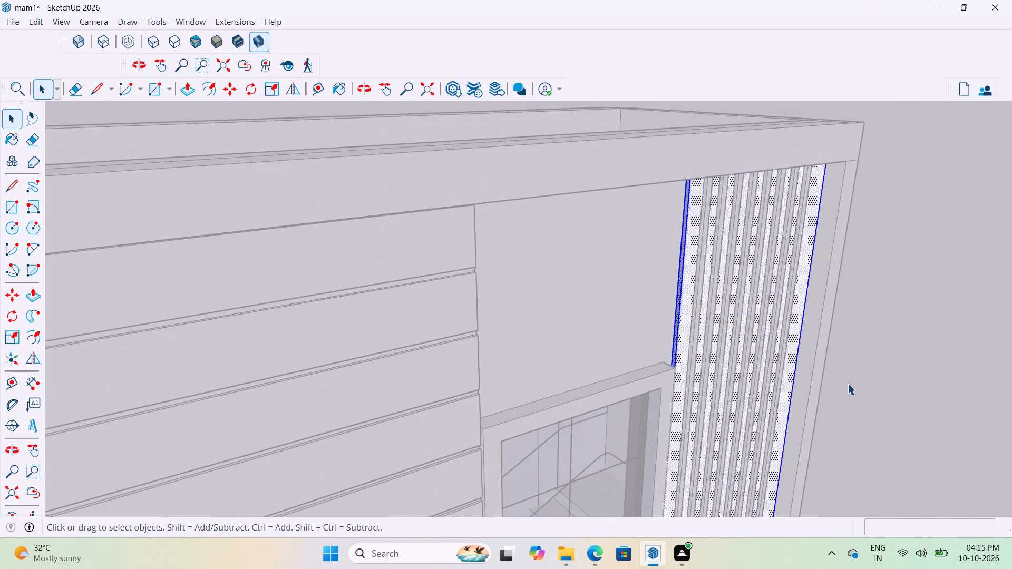
Start a new in-model material using the Desktop image "wood tile 1" as its texture.
key("b")
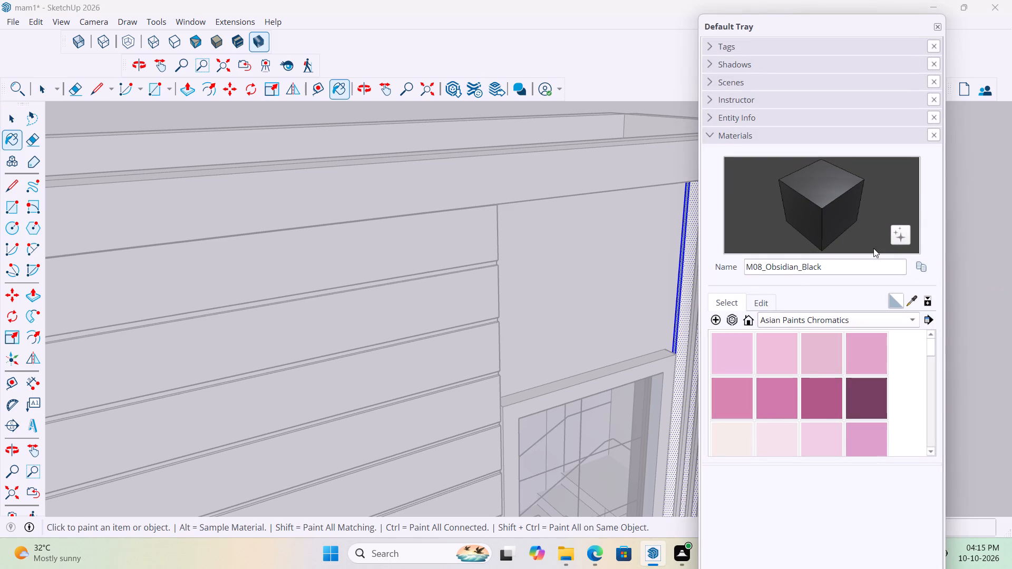
left_click(864, 320)
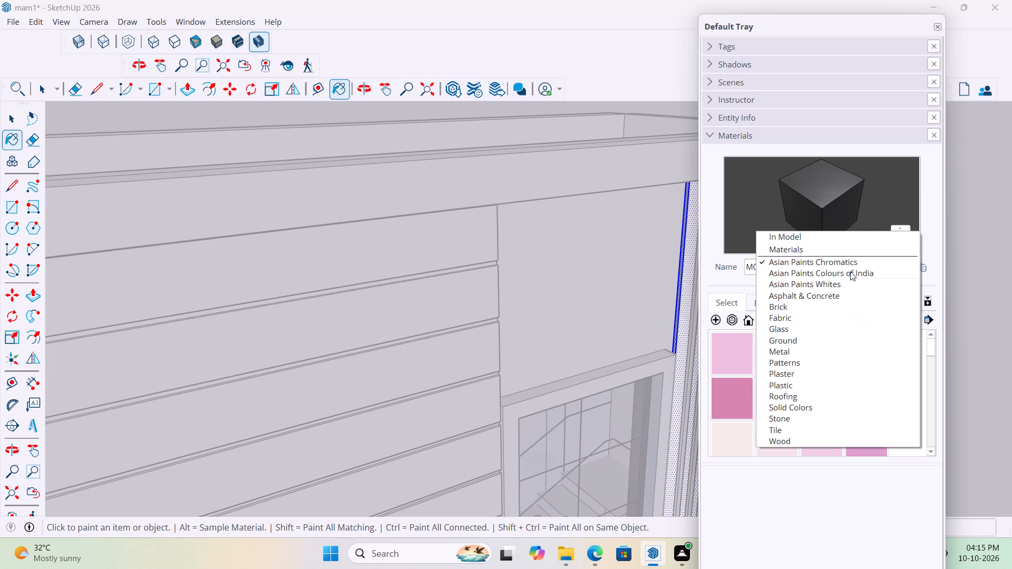
left_click(832, 237)
left_click(712, 318)
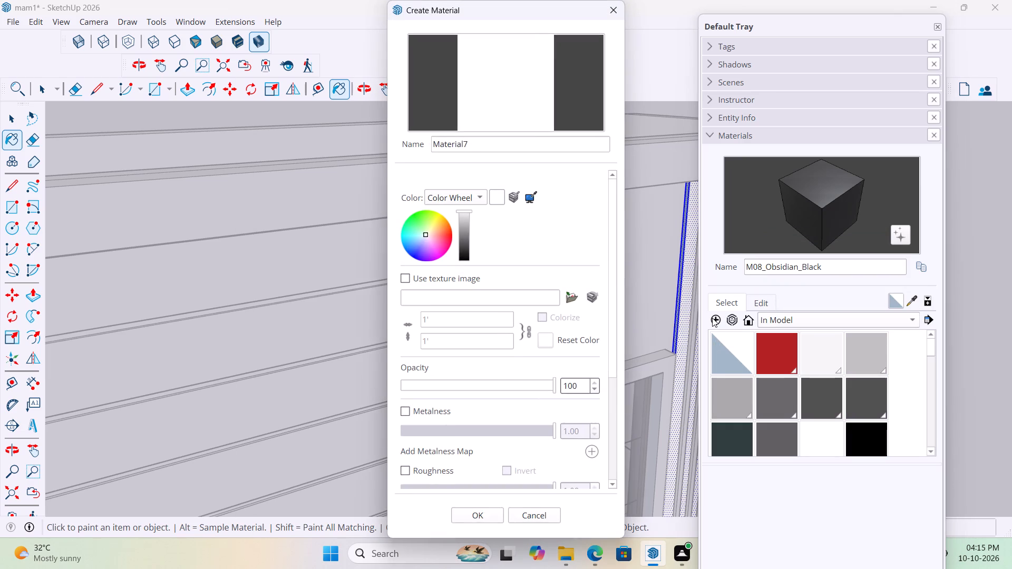
left_click(570, 298)
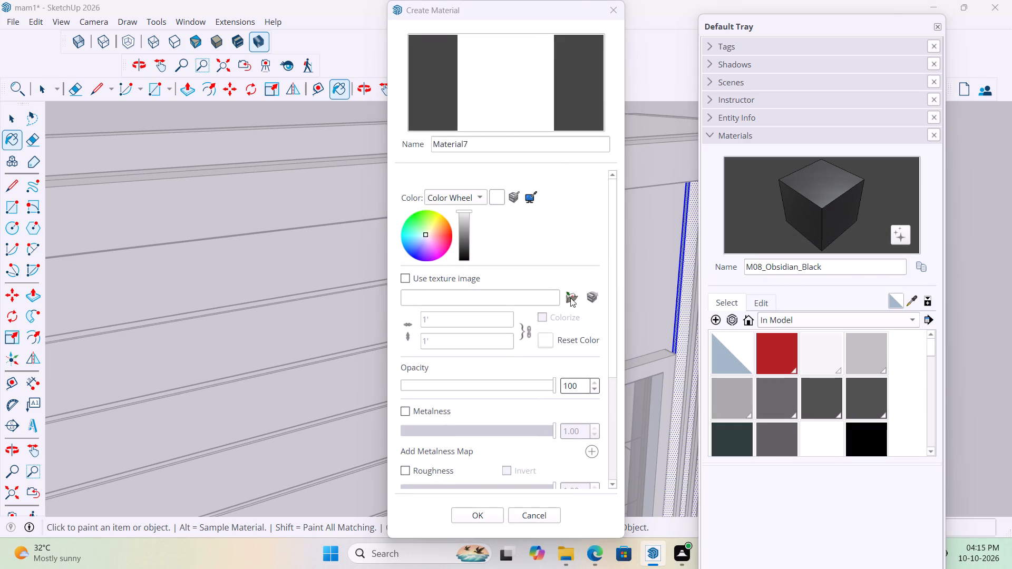
left_click(56, 145)
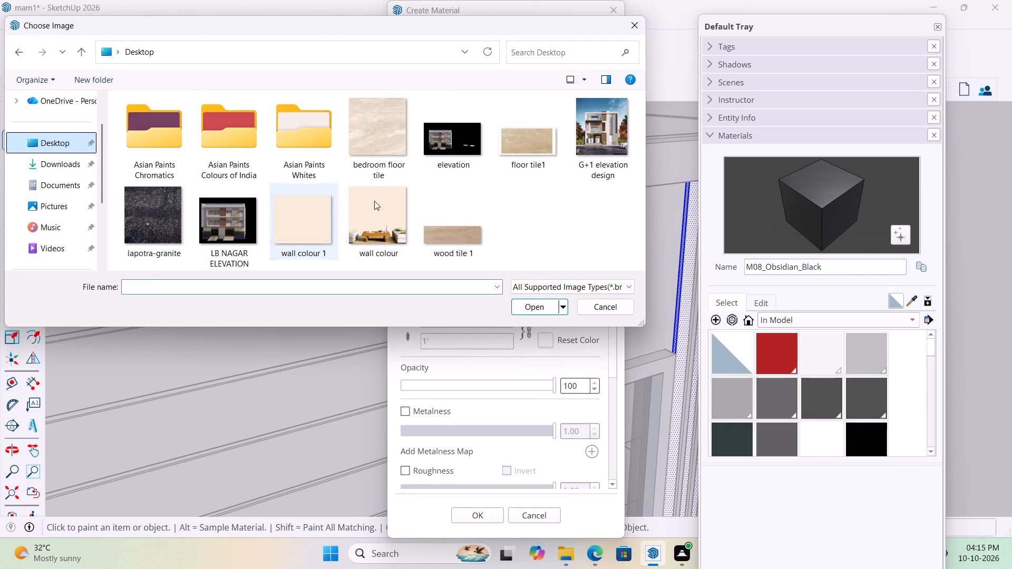
left_click(463, 234)
left_click(535, 307)
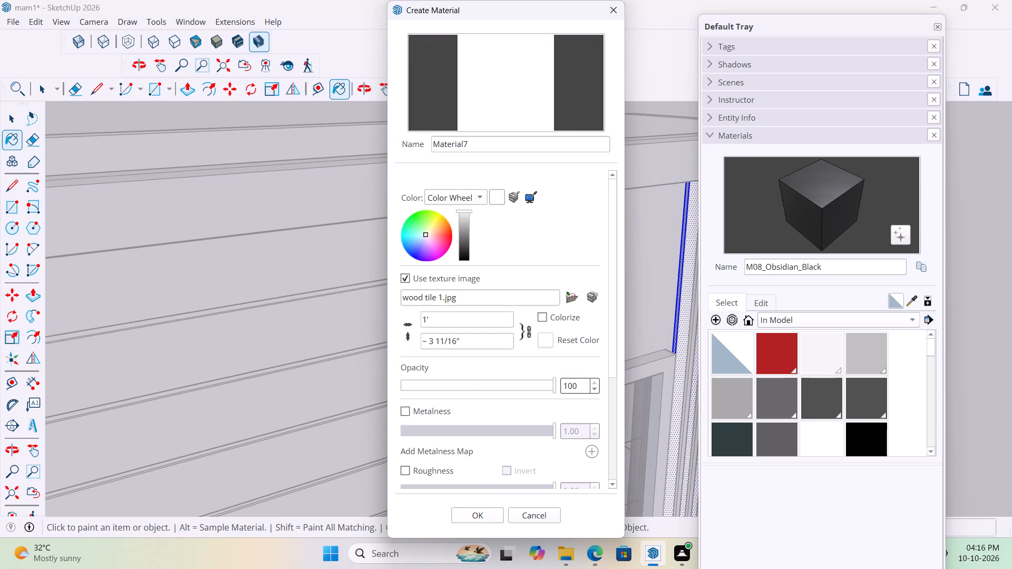
Unlock the texture's aspect ratio, size it 2' wide by 1' high, and create the material.
left_click(477, 320)
key("BackSpace")
key("BackSpace")
type("2'")
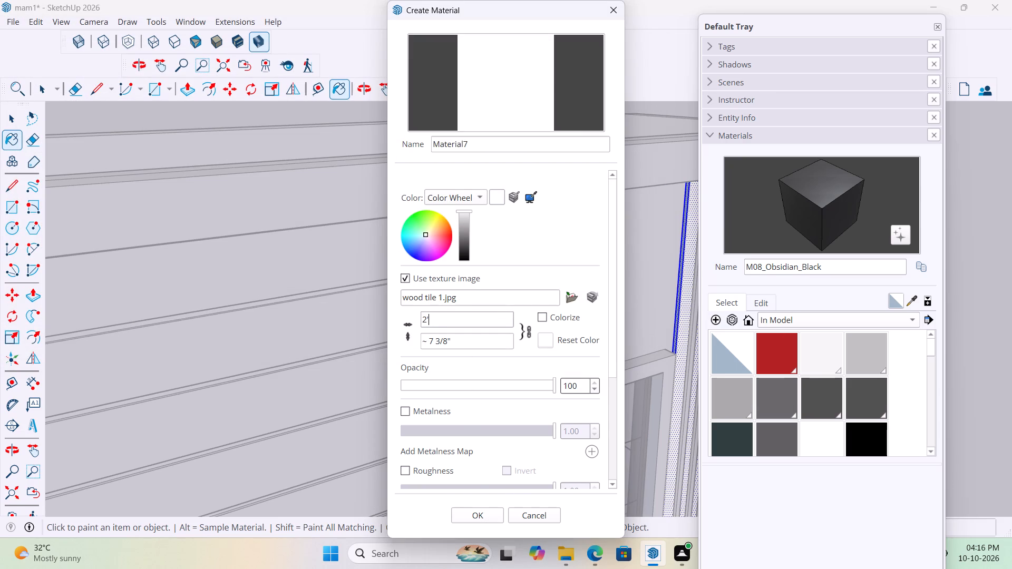
left_click(527, 329)
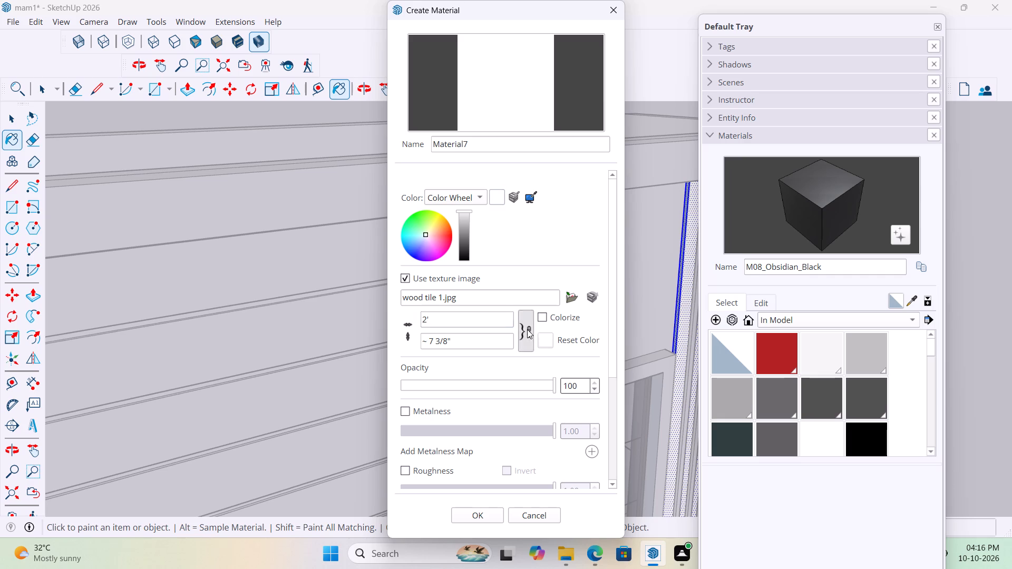
left_click(476, 338)
key("BackSpace")
key("BackSpace")
key("BackSpace")
key("BackSpace")
key("BackSpace")
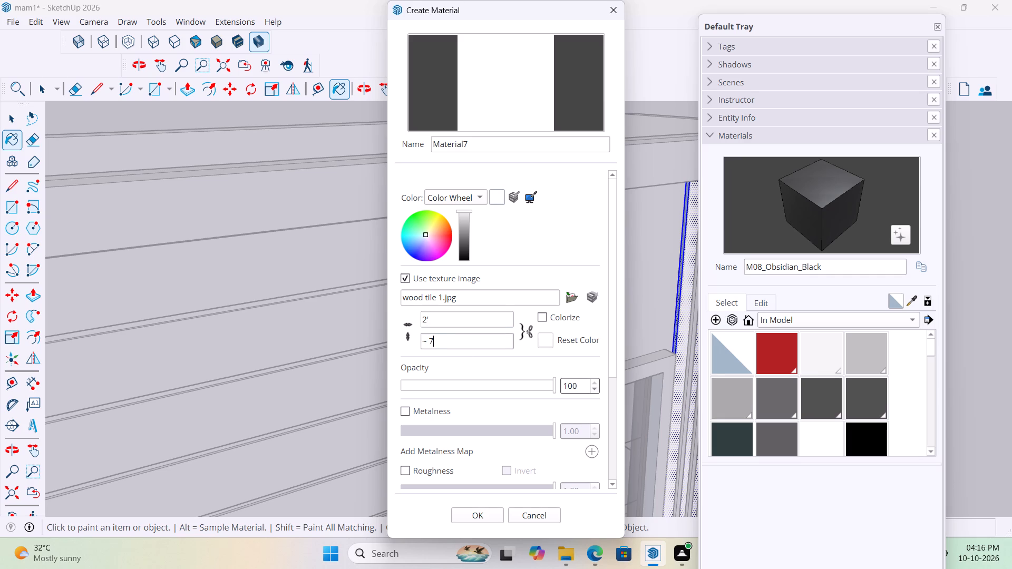
key("BackSpace")
key("BackSpace")
key("BackSpace")
type("1'")
left_click(477, 515)
Paint the selected vertical slats with the new wood tile material and exit the group.
scroll(503, 293, "down", 5)
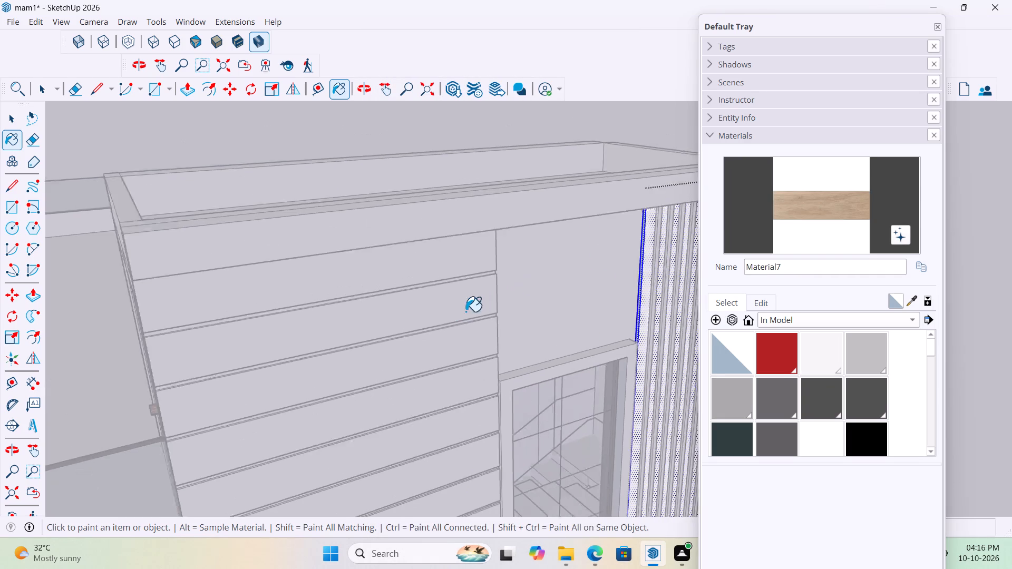
scroll(635, 290, "up", 10)
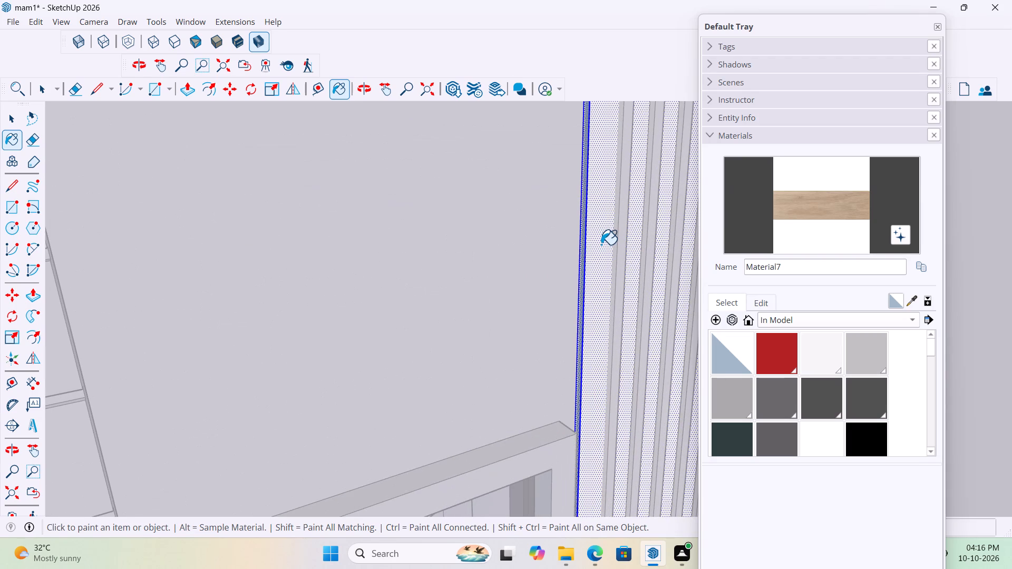
left_click(601, 244)
scroll(521, 265, "down", 14)
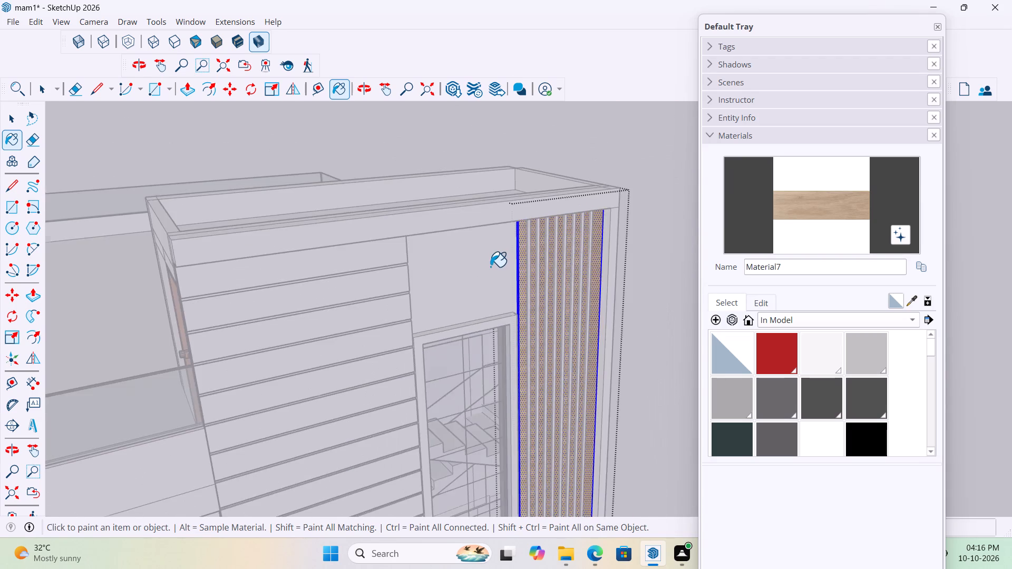
scroll(498, 257, "down", 5)
key("space")
left_click(610, 173)
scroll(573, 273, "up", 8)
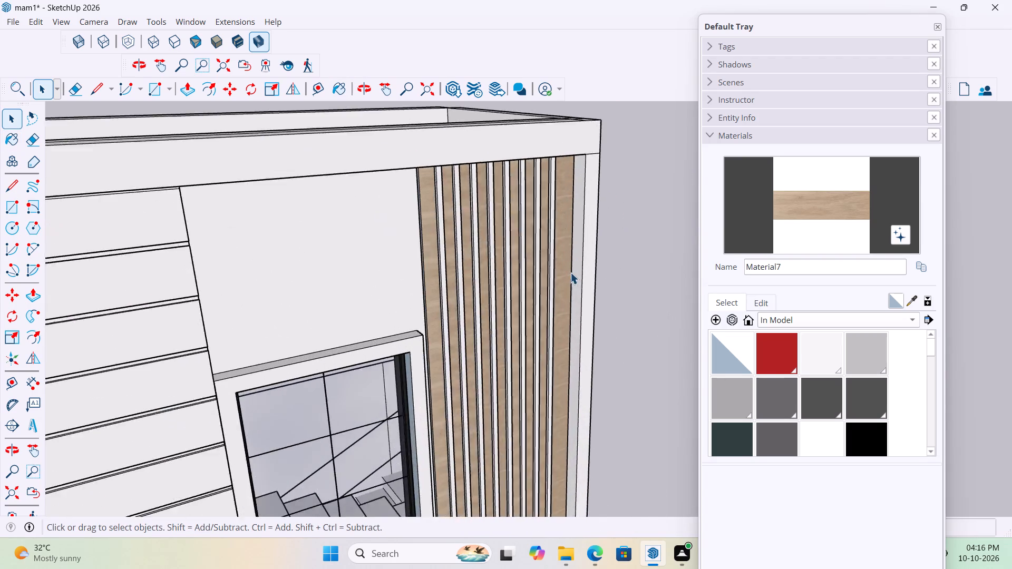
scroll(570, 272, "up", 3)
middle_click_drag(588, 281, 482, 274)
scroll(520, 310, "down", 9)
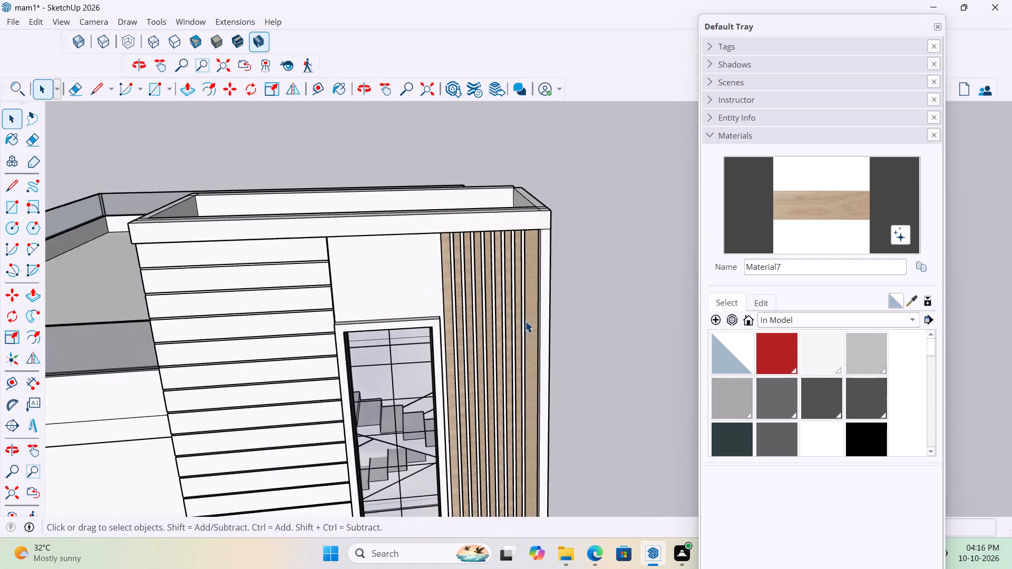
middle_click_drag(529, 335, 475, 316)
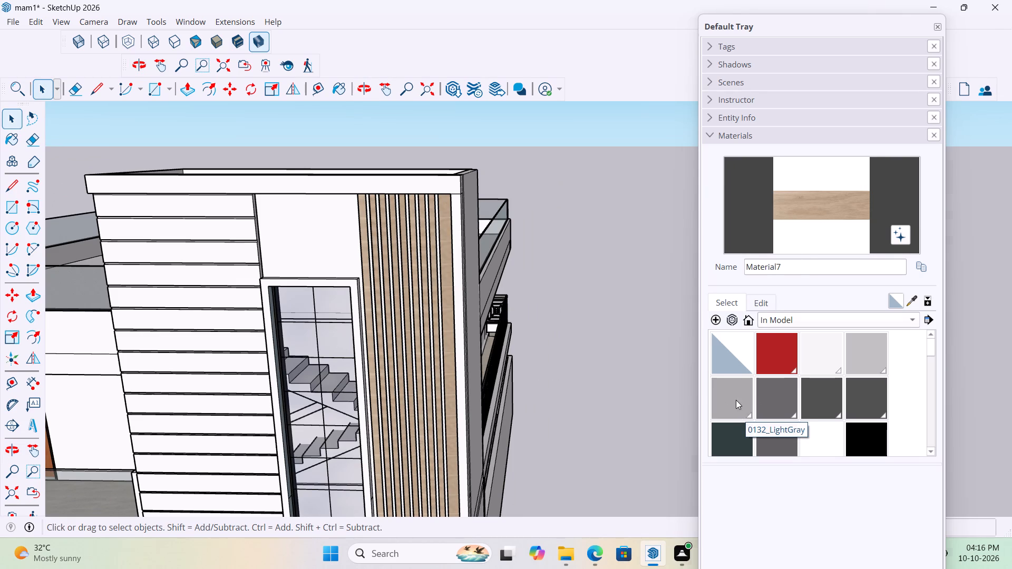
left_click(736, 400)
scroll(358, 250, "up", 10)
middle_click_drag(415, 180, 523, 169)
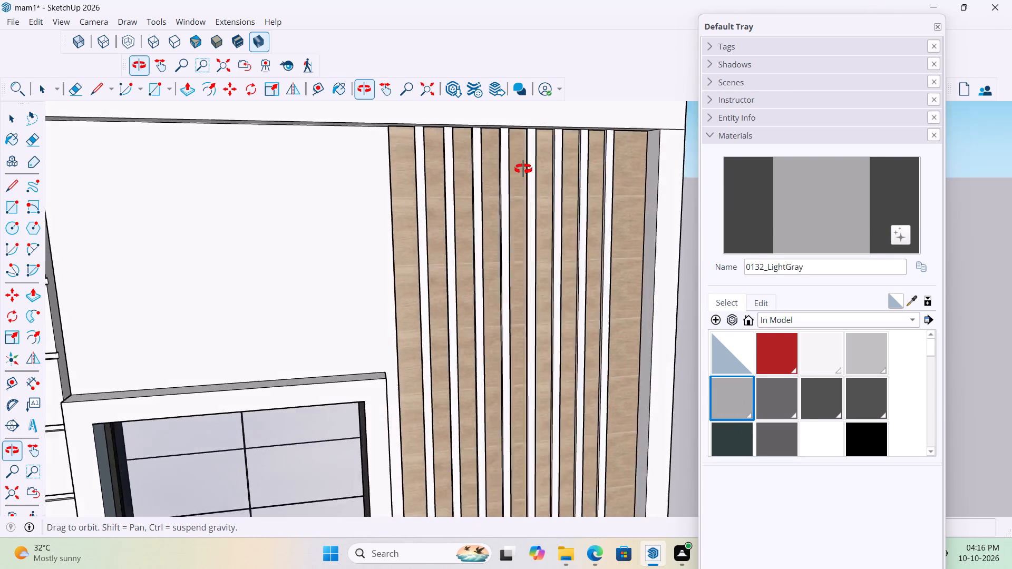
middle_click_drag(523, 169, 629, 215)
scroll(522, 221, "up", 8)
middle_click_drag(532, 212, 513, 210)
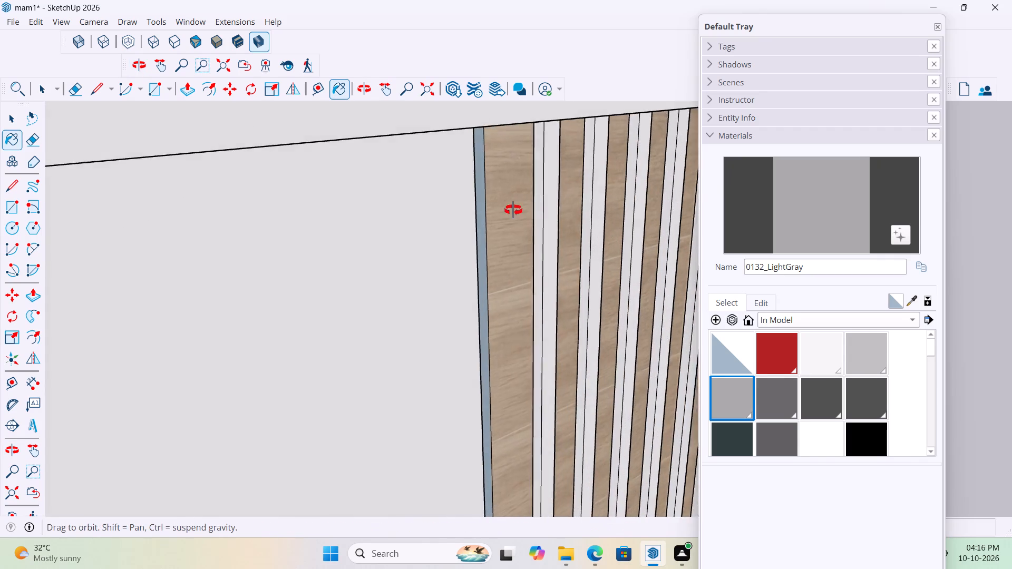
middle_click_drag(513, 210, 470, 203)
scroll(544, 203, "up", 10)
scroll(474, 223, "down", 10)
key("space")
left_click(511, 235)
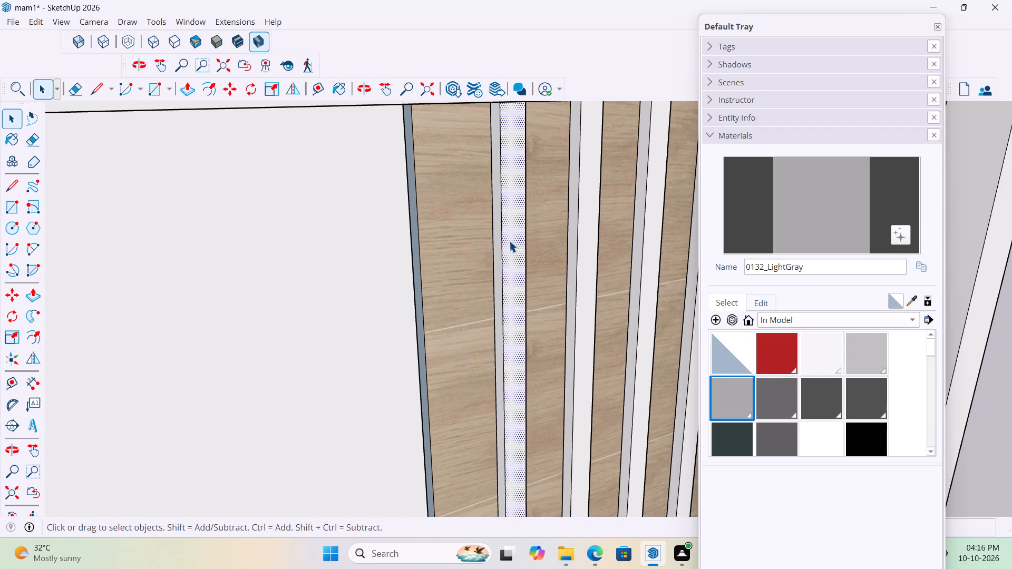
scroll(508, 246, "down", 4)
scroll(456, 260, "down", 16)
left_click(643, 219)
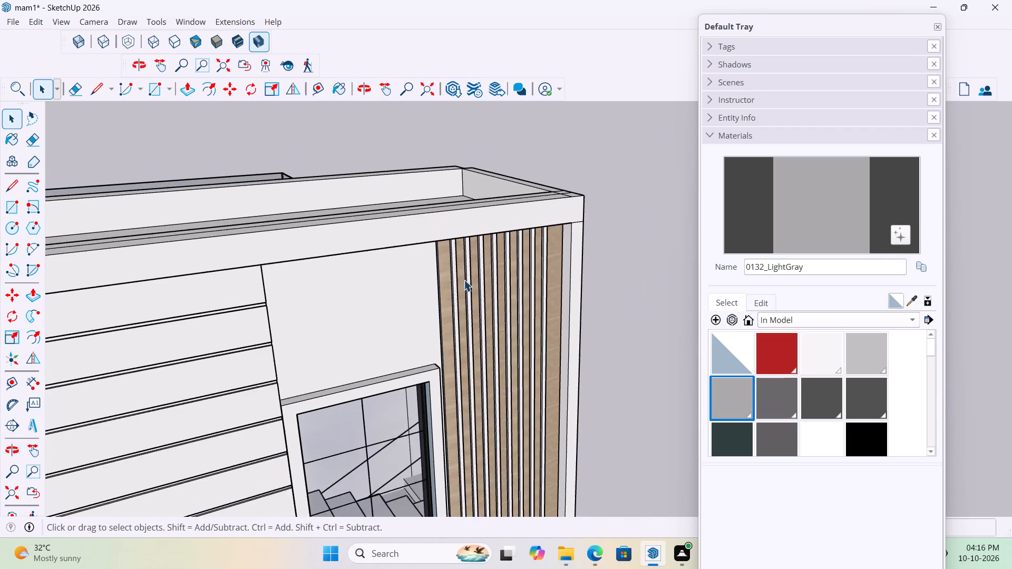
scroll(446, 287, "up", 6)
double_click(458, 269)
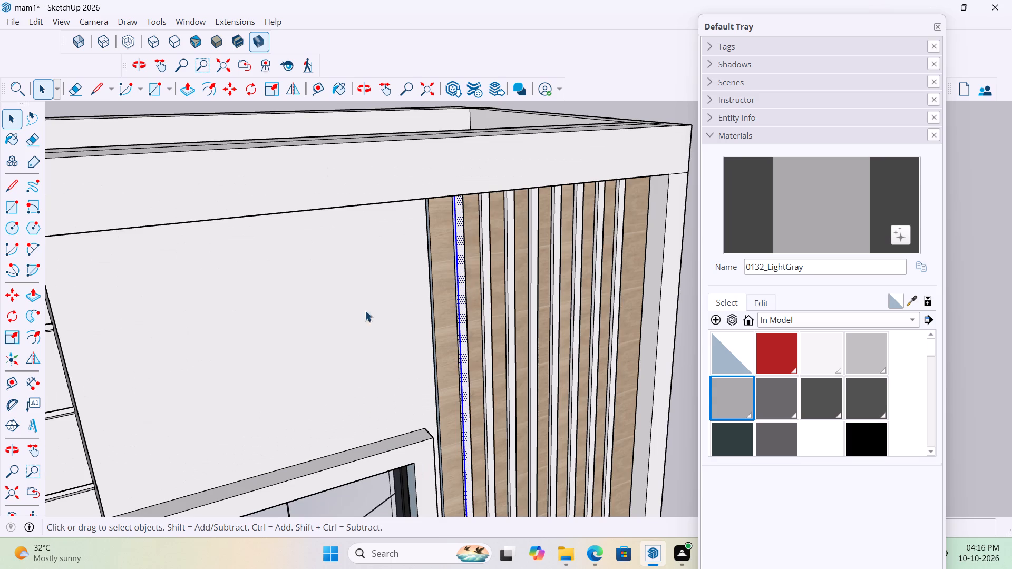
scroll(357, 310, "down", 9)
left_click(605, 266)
Sample the wood tile material from the slat panel and paint the panel's unpainted side face beside the stairwell window.
scroll(439, 324, "up", 2)
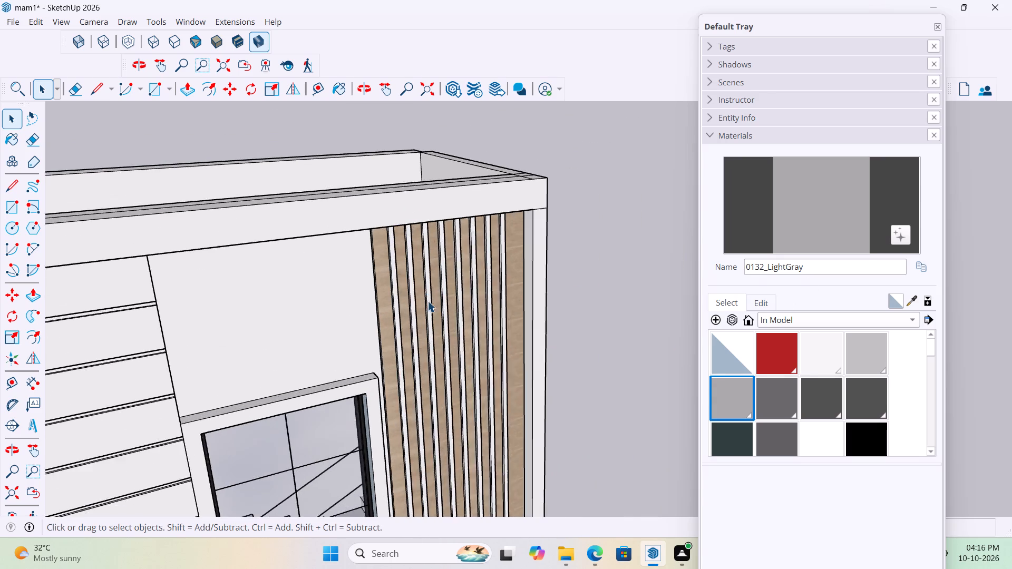
scroll(427, 301, "up", 7)
left_click(912, 298)
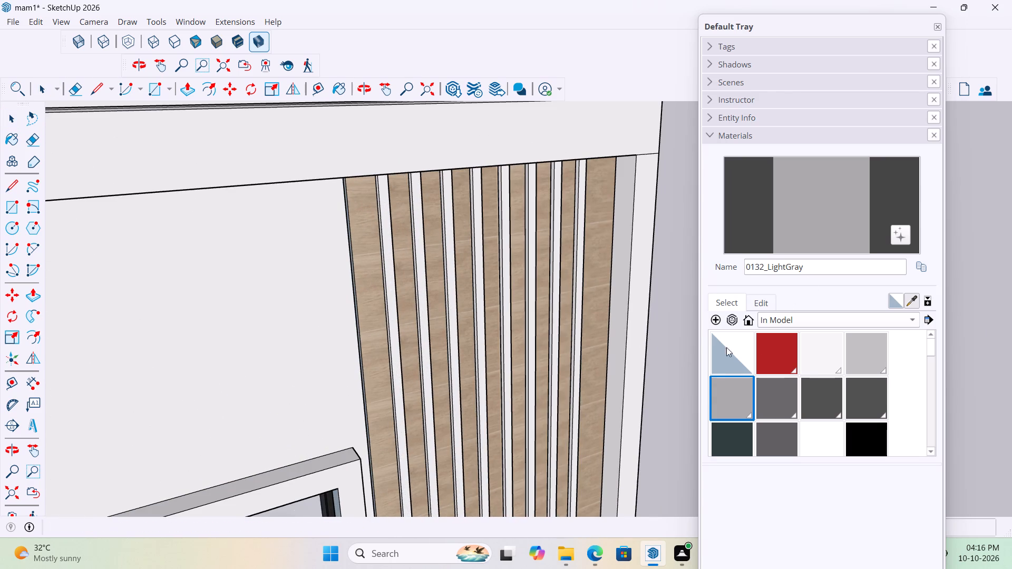
scroll(405, 303, "up", 4)
middle_click_drag(407, 288, 559, 267)
left_click(521, 262)
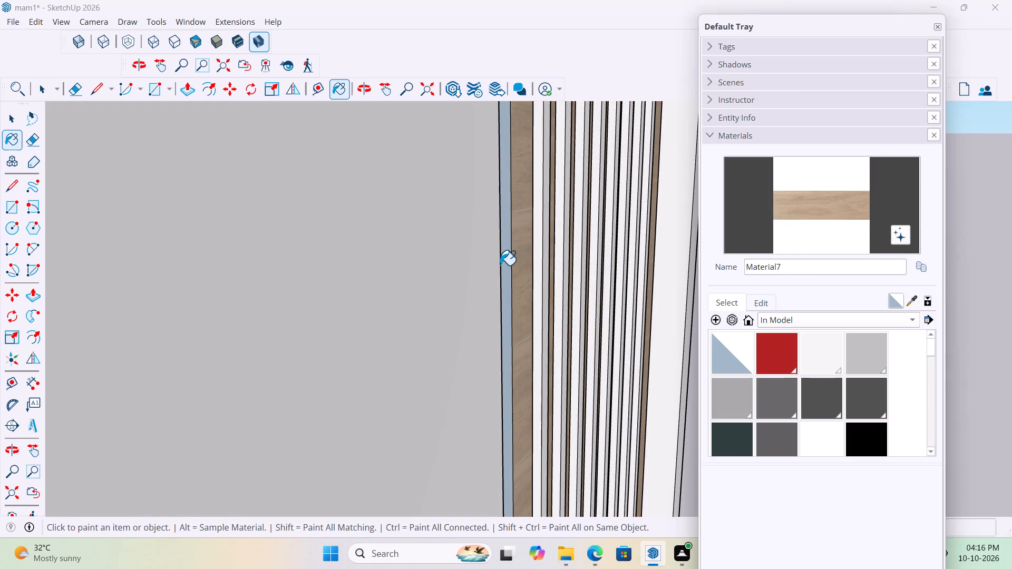
left_click(505, 261)
Examine the wood slat panel's overall look on the front elevation and how its bottom edge meets the wall.
scroll(488, 272, "down", 11)
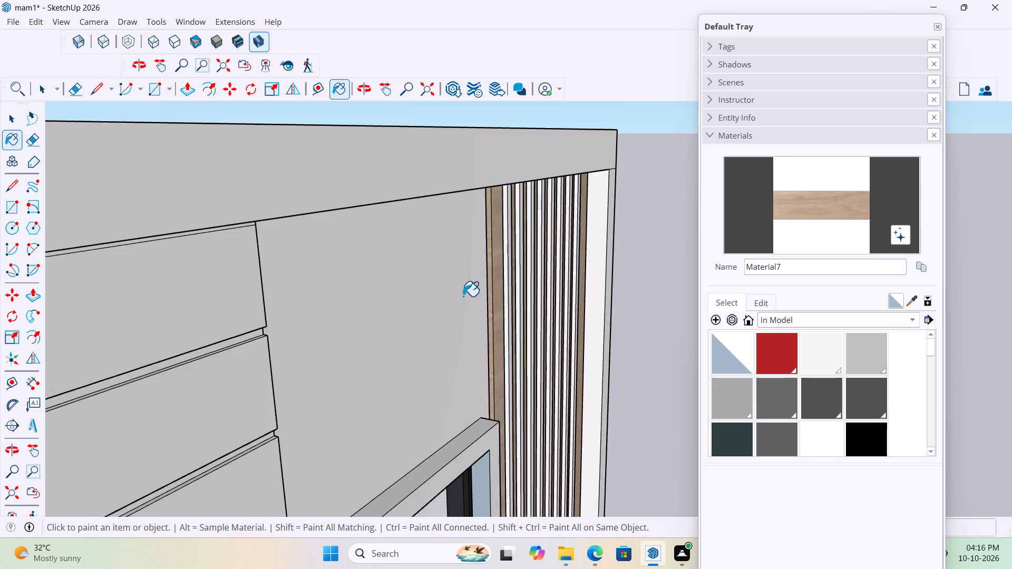
scroll(463, 296, "down", 8)
middle_click_drag(588, 330, 397, 347)
scroll(397, 347, "up", 1)
scroll(690, 278, "up", 4)
scroll(562, 250, "down", 8)
scroll(626, 410, "up", 2)
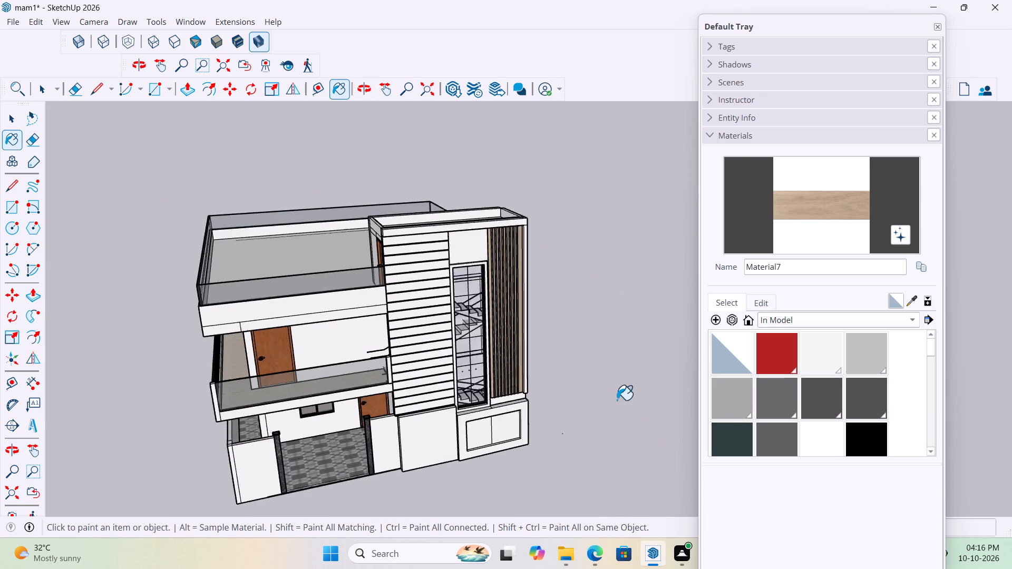
scroll(617, 400, "up", 4)
scroll(390, 328, "up", 2)
scroll(435, 409, "up", 12)
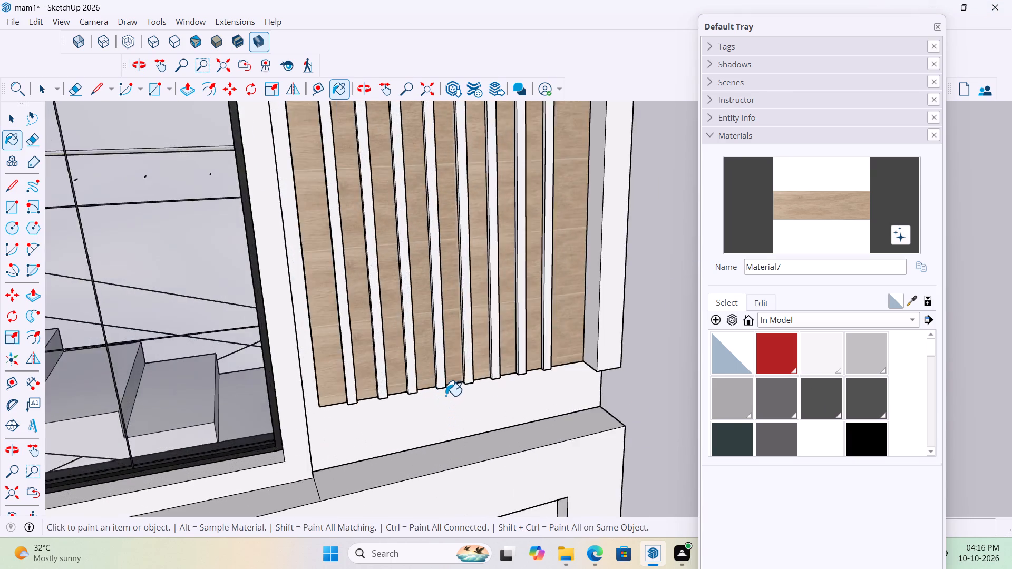
scroll(445, 396, "up", 4)
scroll(445, 396, "down", 5)
middle_click_drag(445, 389, 451, 355)
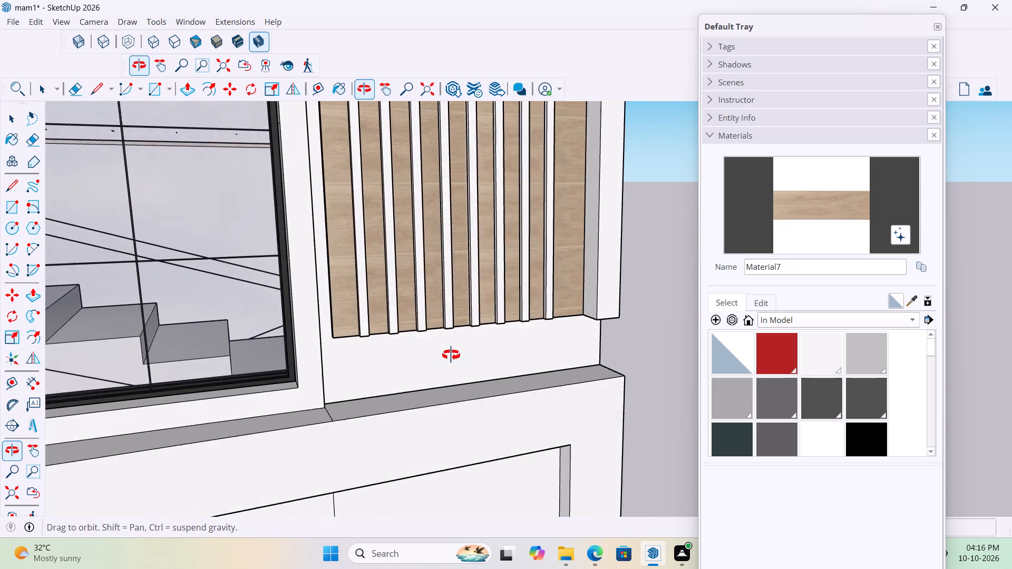
middle_click_drag(451, 355, 404, 378)
scroll(313, 368, "up", 4)
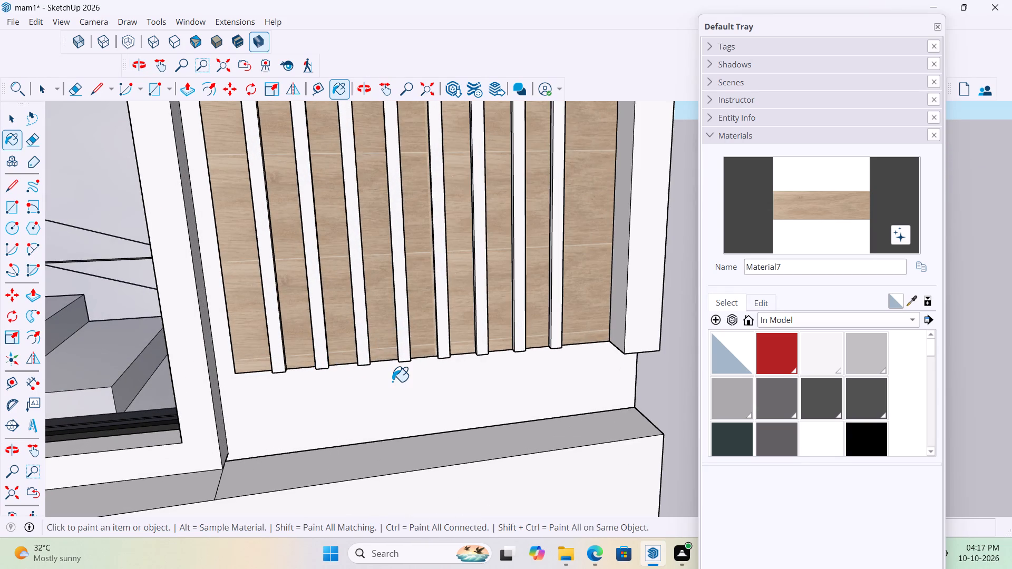
key("space")
middle_click_drag(317, 366, 447, 229)
scroll(252, 300, "up", 4)
scroll(258, 332, "down", 3)
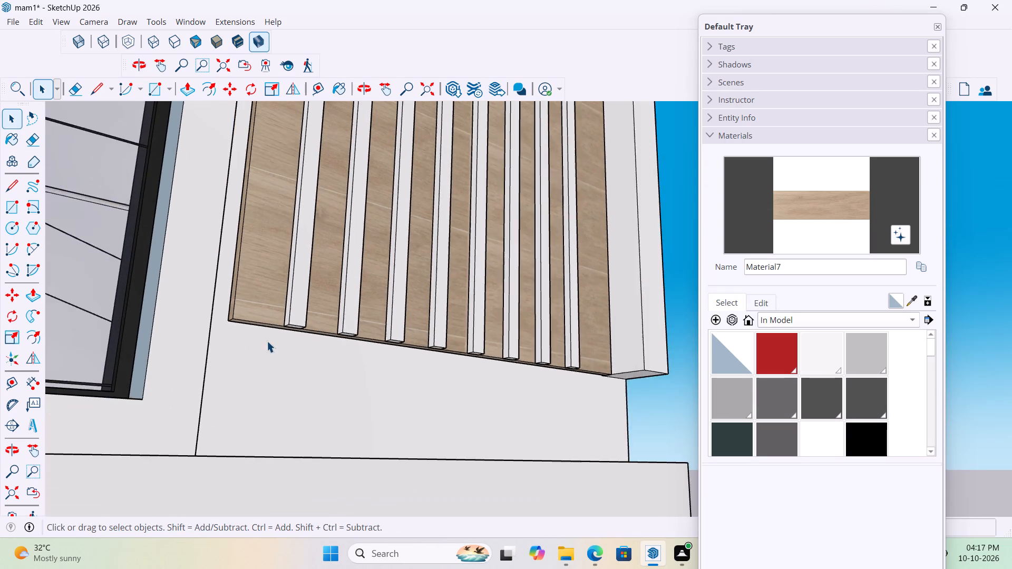
scroll(267, 341, "down", 20)
scroll(267, 341, "down", 1)
middle_click_drag(437, 309, 400, 386)
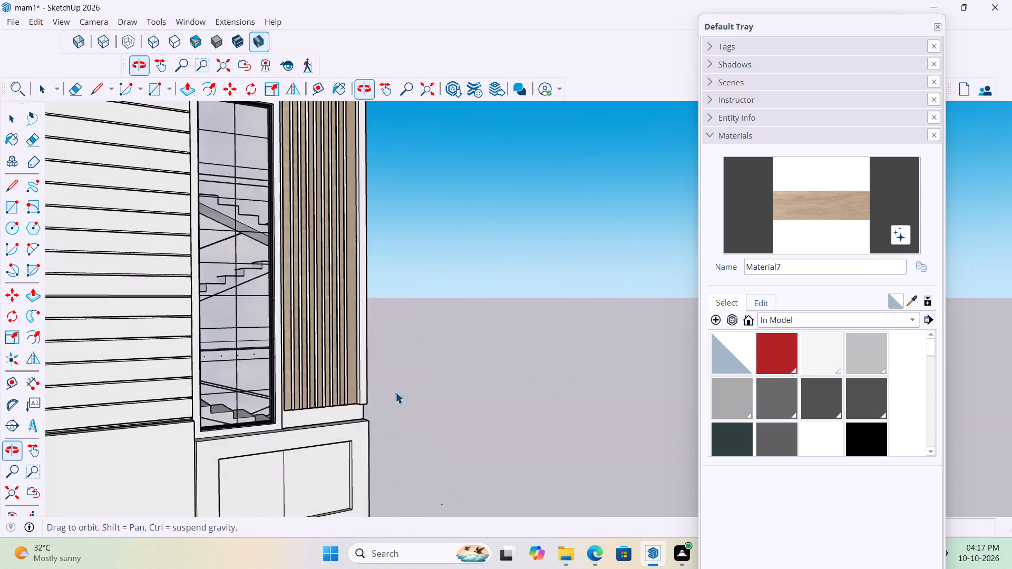
scroll(390, 413, "down", 6)
Scale the wood slat panel sideways so its edge meets the stairwell window frame.
scroll(362, 309, "up", 18)
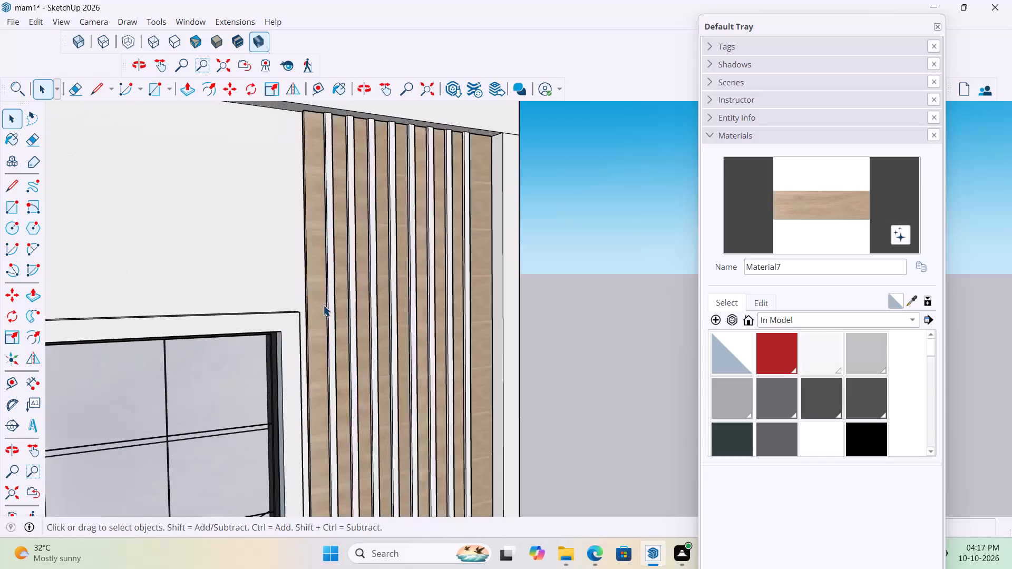
scroll(323, 305, "up", 6)
middle_click_drag(305, 279, 444, 322)
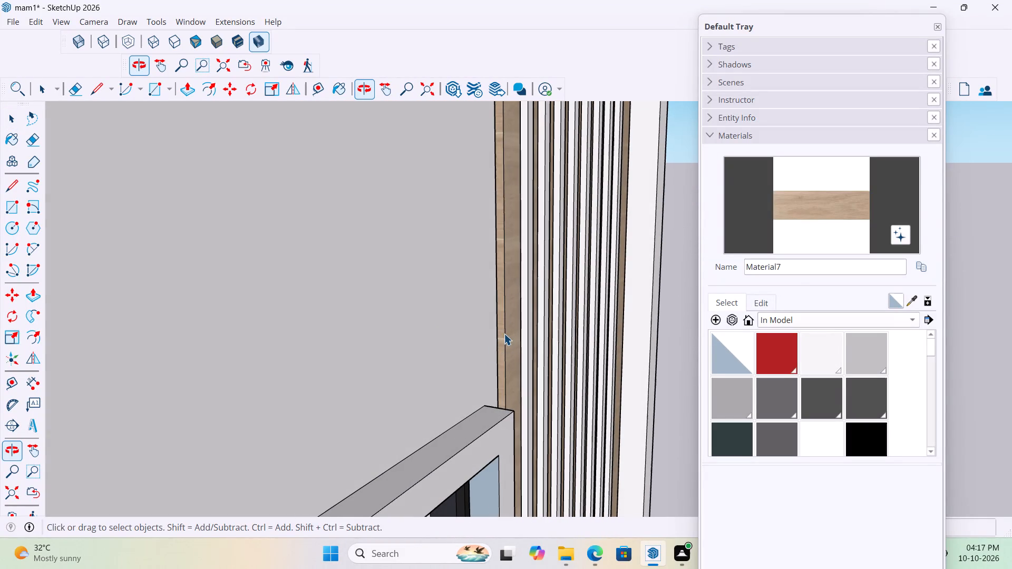
left_click(501, 329)
key("s")
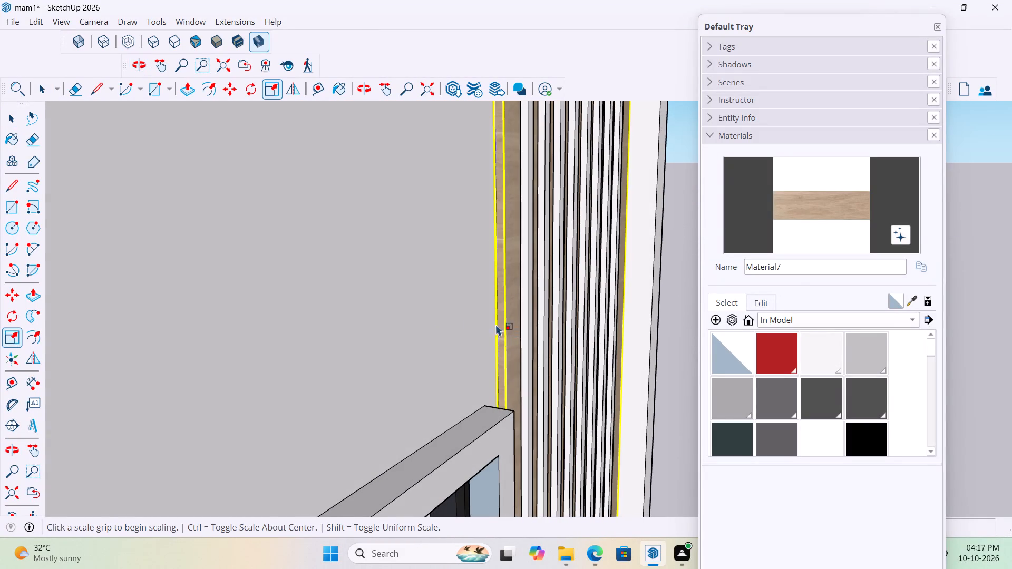
scroll(466, 317, "down", 5)
middle_click_drag(540, 328, 289, 327)
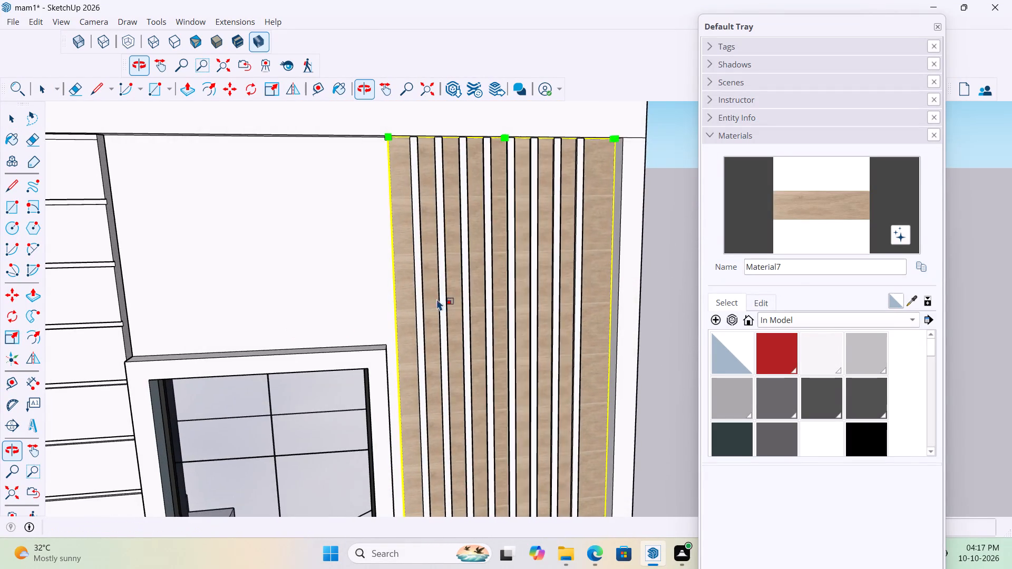
scroll(455, 293, "down", 9)
scroll(427, 497, "up", 11)
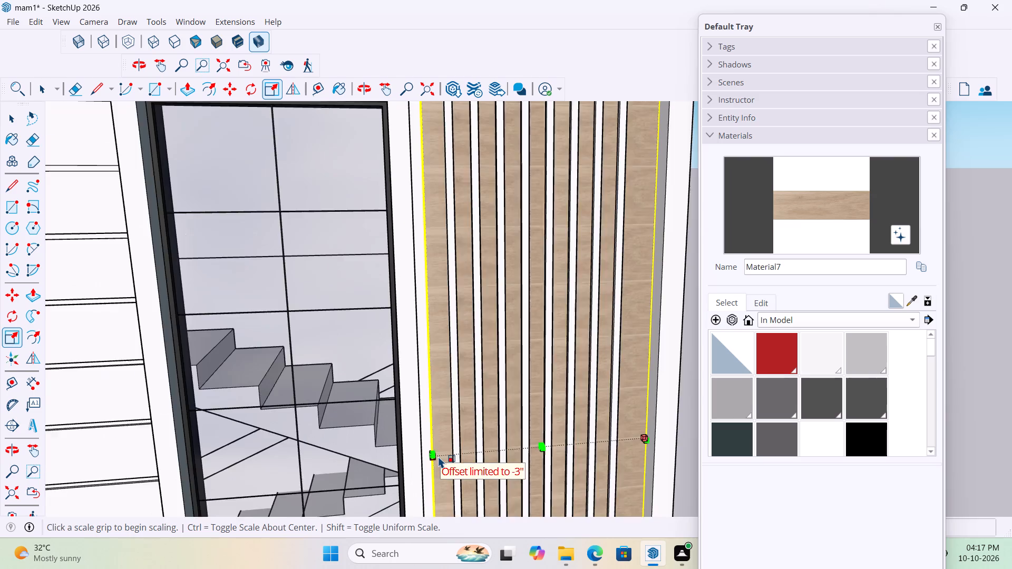
scroll(438, 456, "up", 10)
middle_click_drag(438, 455, 357, 474)
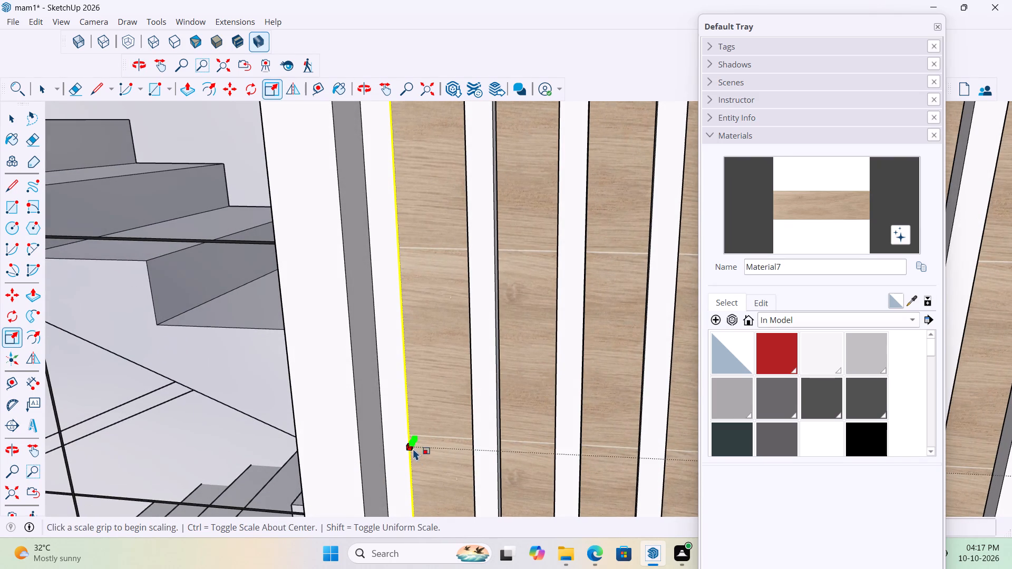
left_click(413, 440)
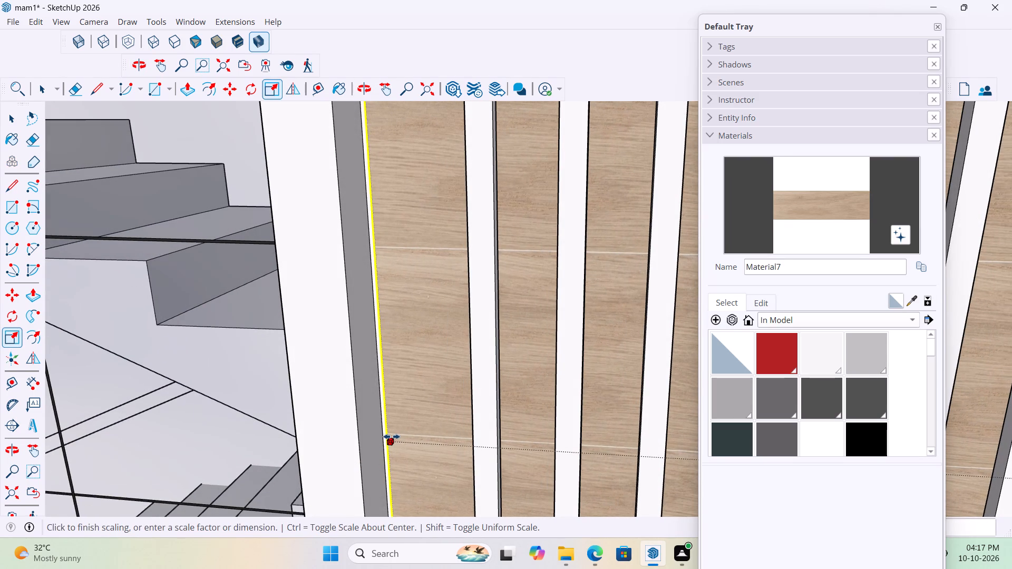
left_click(387, 435)
Scale the wood slat panel downward to the ledge beneath it and deselect the panel.
scroll(472, 374, "down", 11)
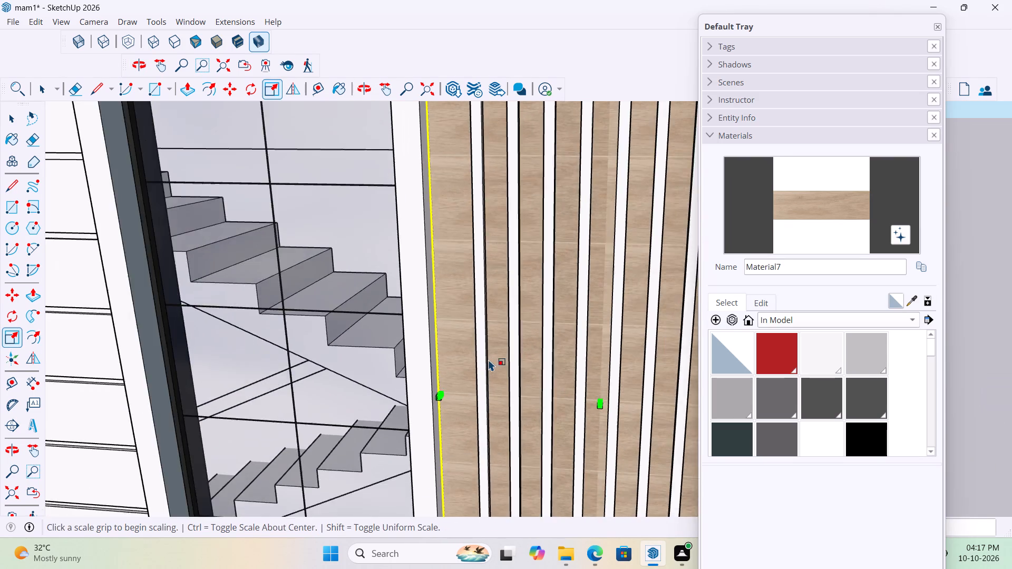
scroll(488, 359, "down", 10)
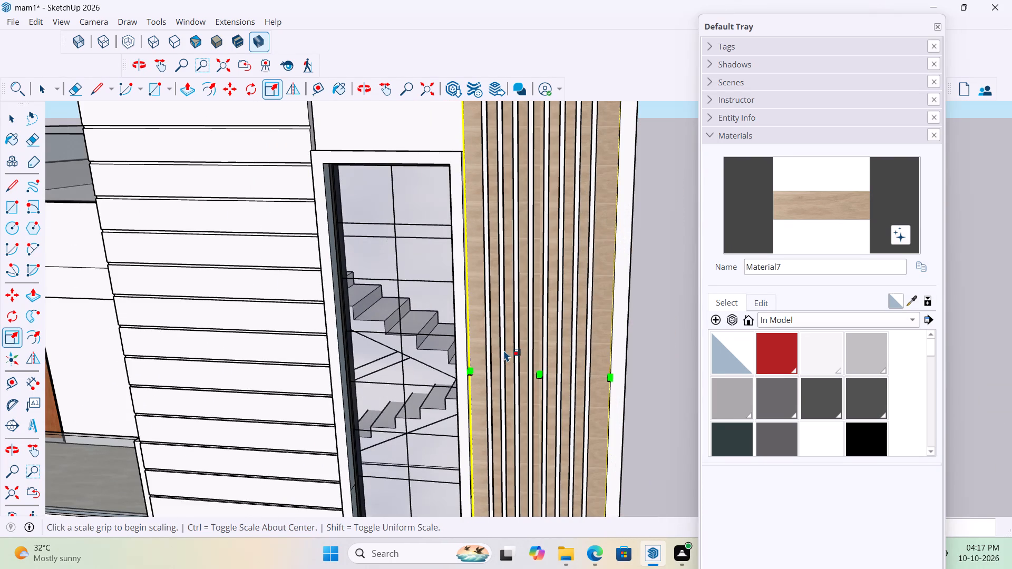
scroll(522, 330, "down", 4)
scroll(587, 298, "down", 4)
scroll(554, 441, "up", 4)
scroll(553, 435, "down", 1)
scroll(553, 435, "up", 5)
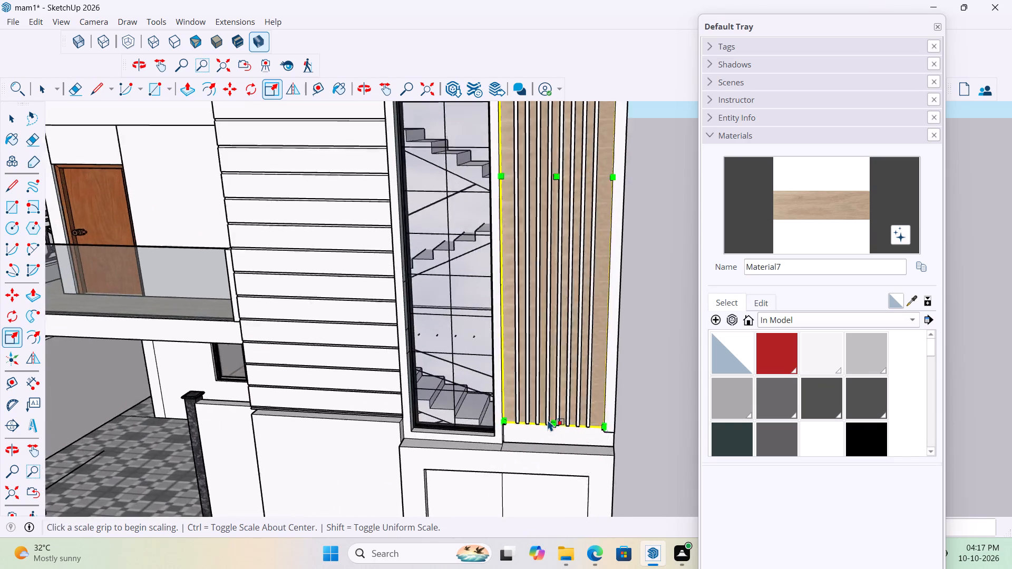
scroll(547, 419, "up", 11)
middle_click_drag(572, 415, 754, 288)
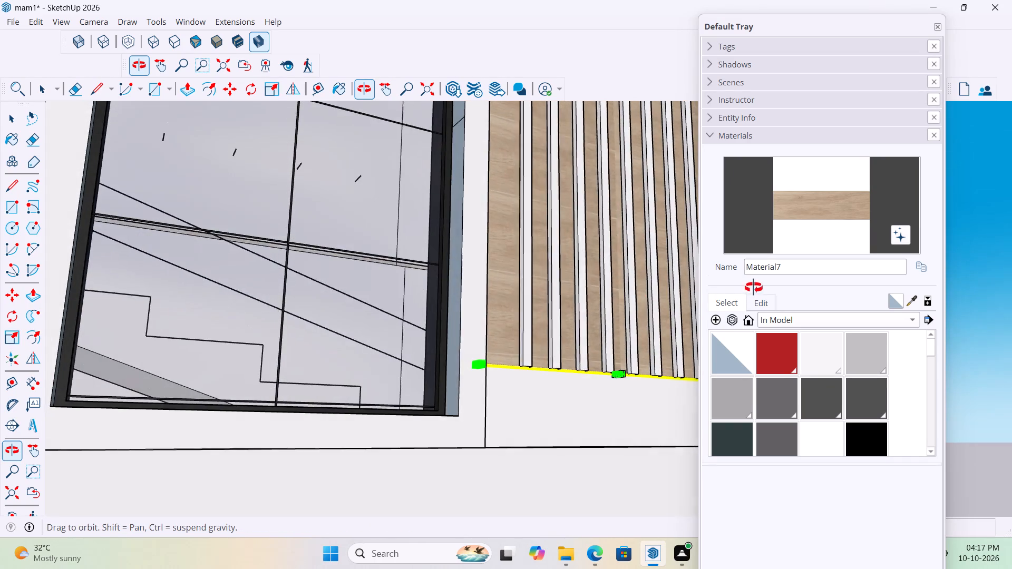
middle_click_drag(754, 288, 755, 288)
scroll(632, 385, "up", 13)
scroll(601, 379, "up", 11)
scroll(598, 375, "down", 5)
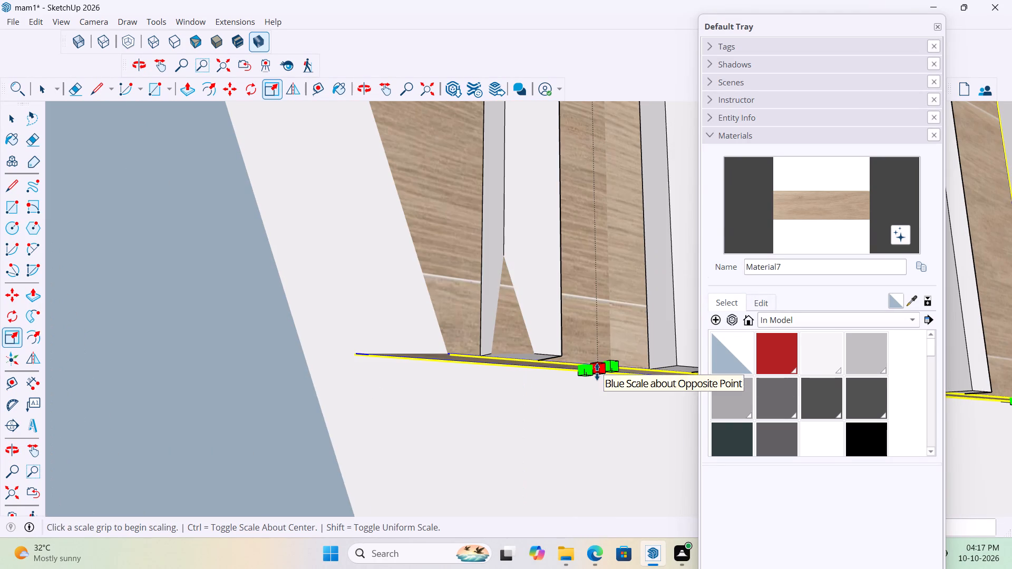
left_click(596, 372)
scroll(588, 372, "down", 13)
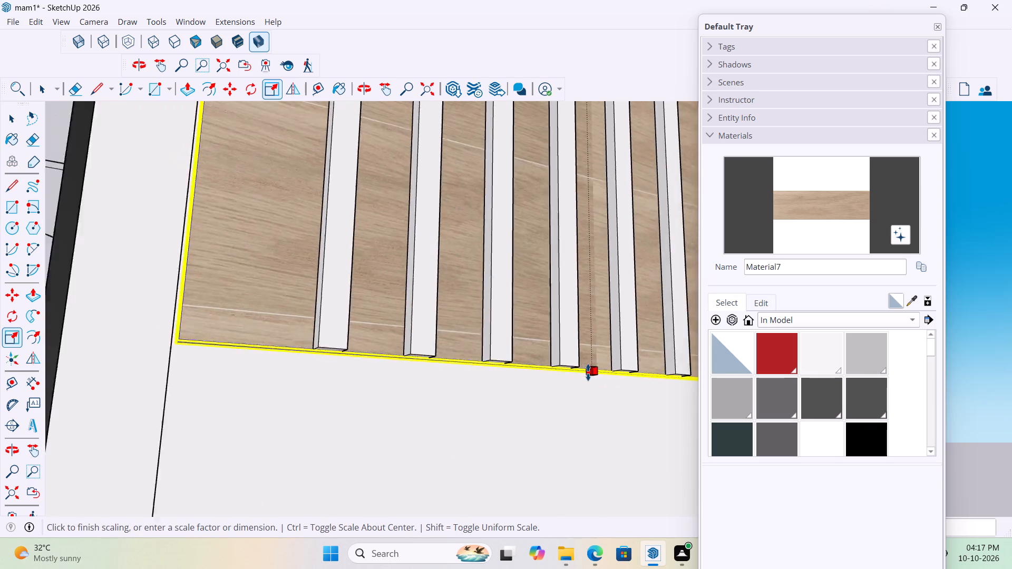
scroll(588, 372, "down", 2)
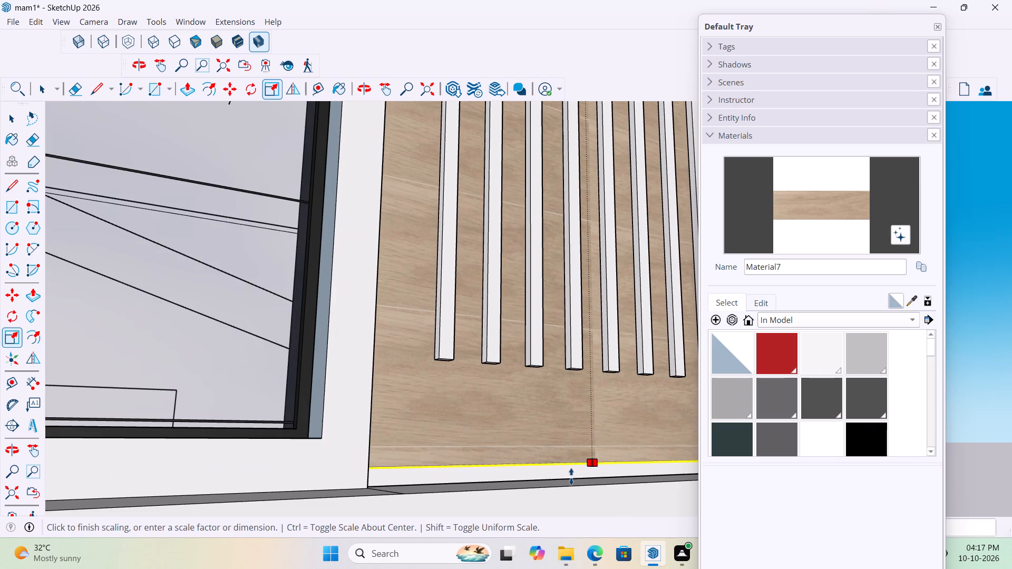
left_click(571, 478)
scroll(561, 467, "down", 4)
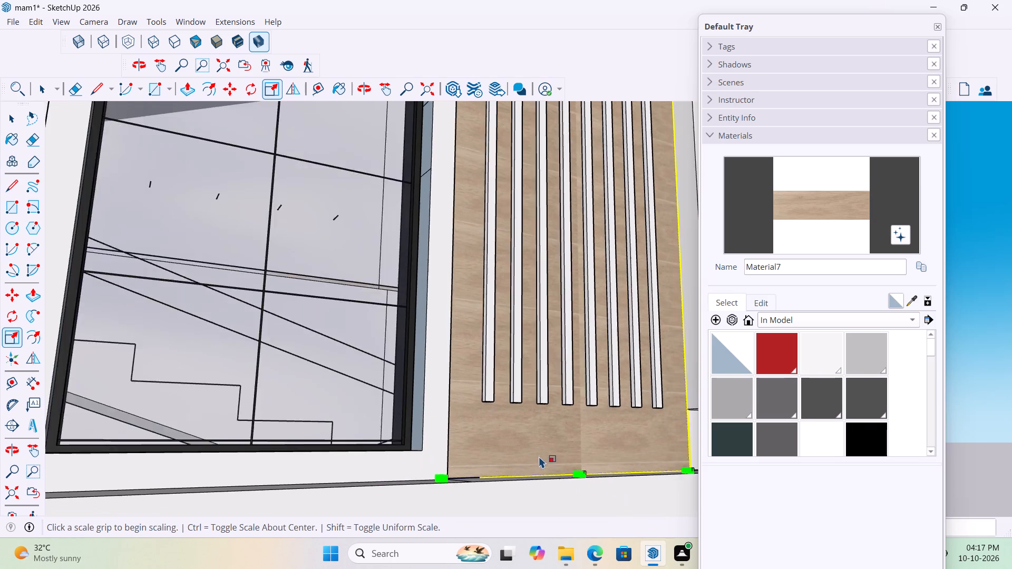
scroll(539, 456, "down", 11)
middle_click_drag(591, 430, 434, 535)
scroll(487, 477, "down", 2)
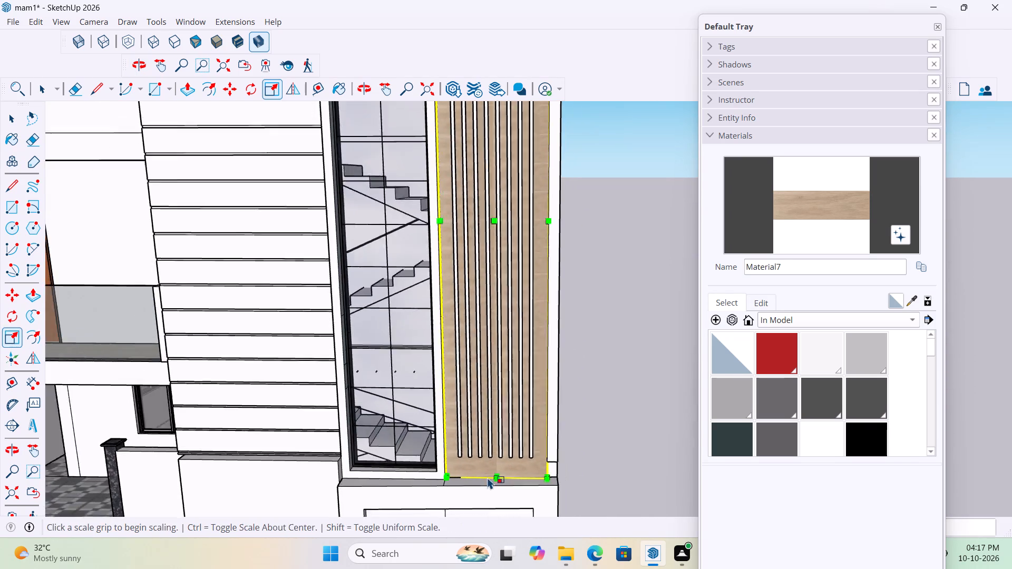
scroll(487, 477, "down", 8)
key("space")
left_click(620, 380)
scroll(507, 312, "up", 5)
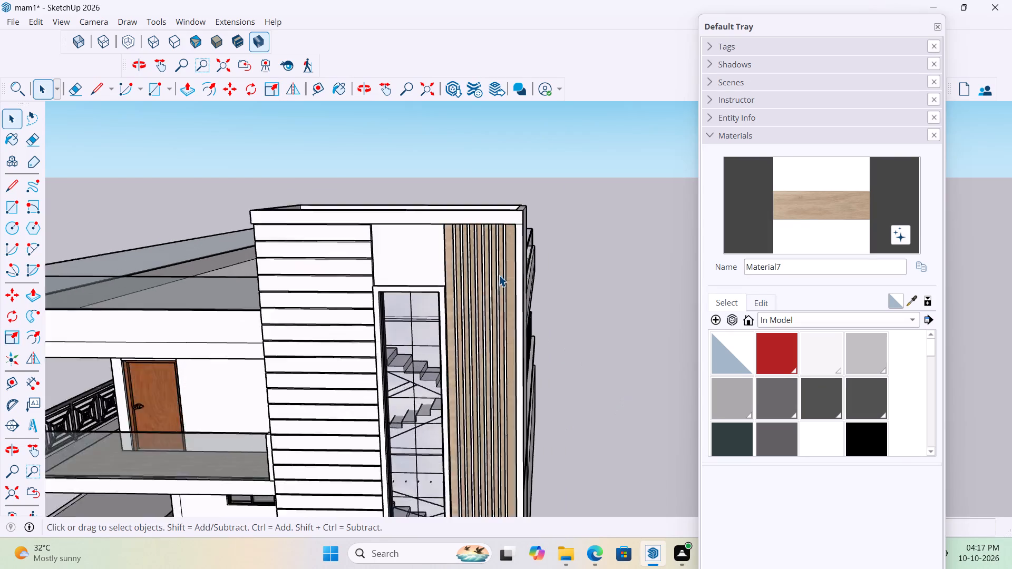
Paint the front and one side face of the grey-gap slat nearest the stairwell window with the 0132_LightGray material.
scroll(499, 275, "up", 11)
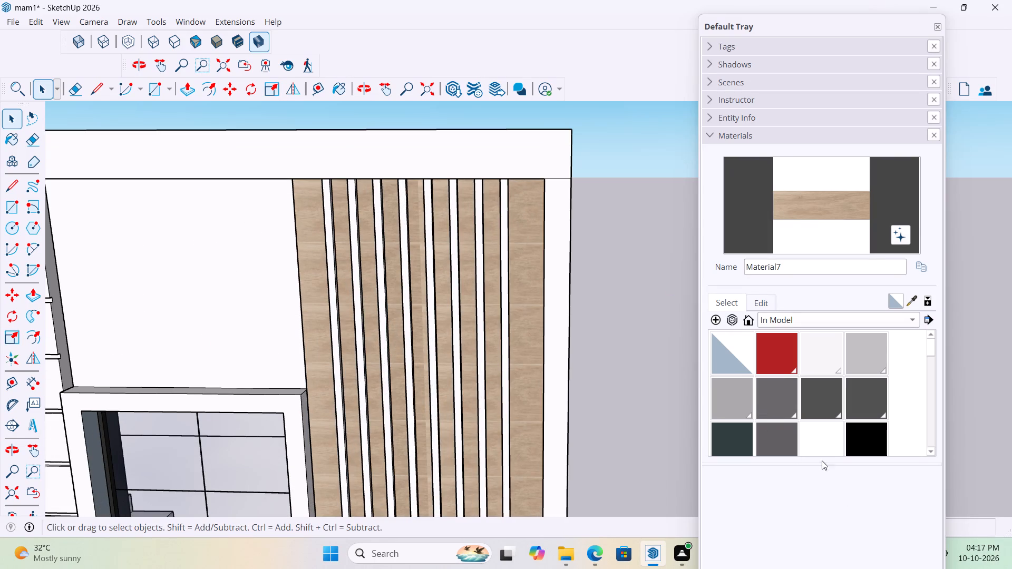
left_click(728, 397)
scroll(356, 253, "up", 6)
middle_click_drag(337, 215, 502, 223)
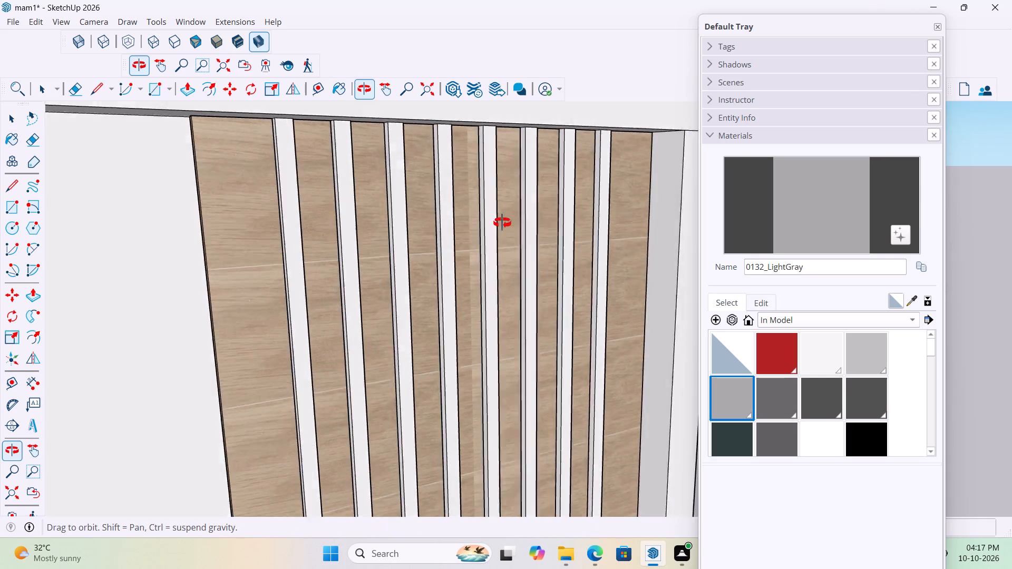
middle_click_drag(502, 223, 572, 264)
left_click(308, 222)
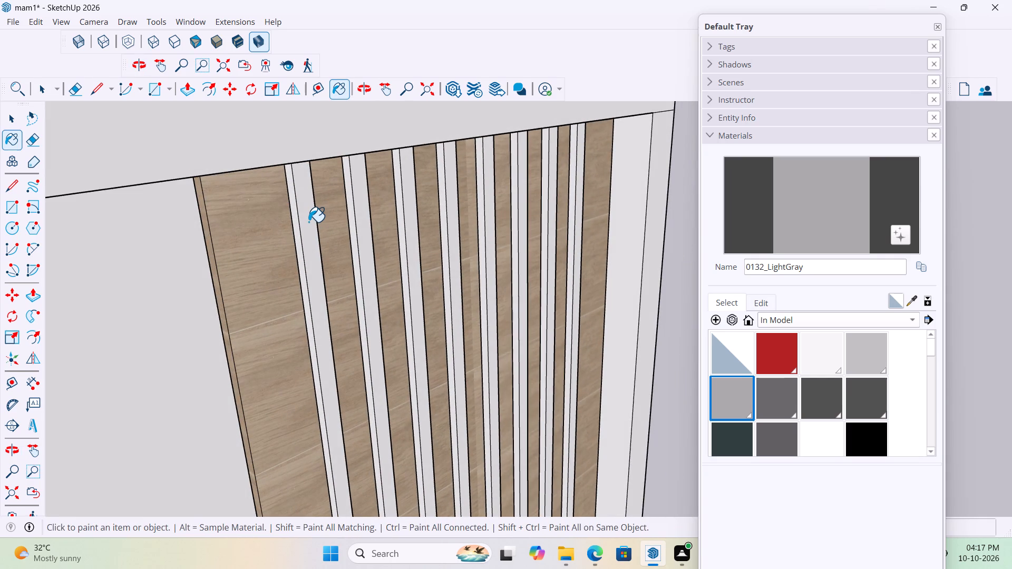
scroll(295, 224, "up", 6)
middle_click_drag(295, 211, 384, 208)
left_click(212, 233)
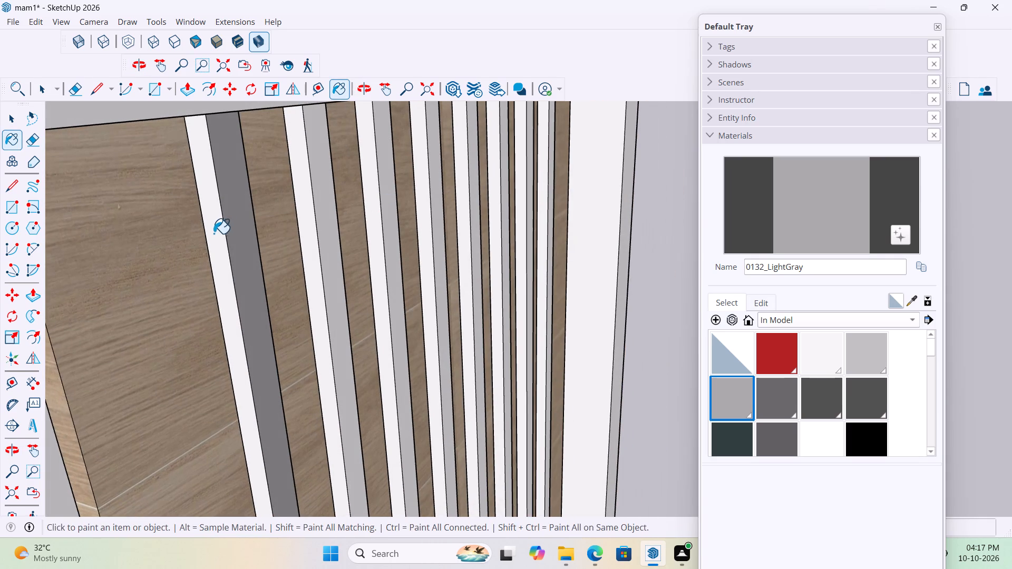
Paint the second vertical slat from the stairwell window and the first slat's remaining side face with 0132_LightGray.
scroll(271, 298, "down", 3)
middle_click_drag(314, 335, 74, 360)
scroll(262, 387, "down", 4)
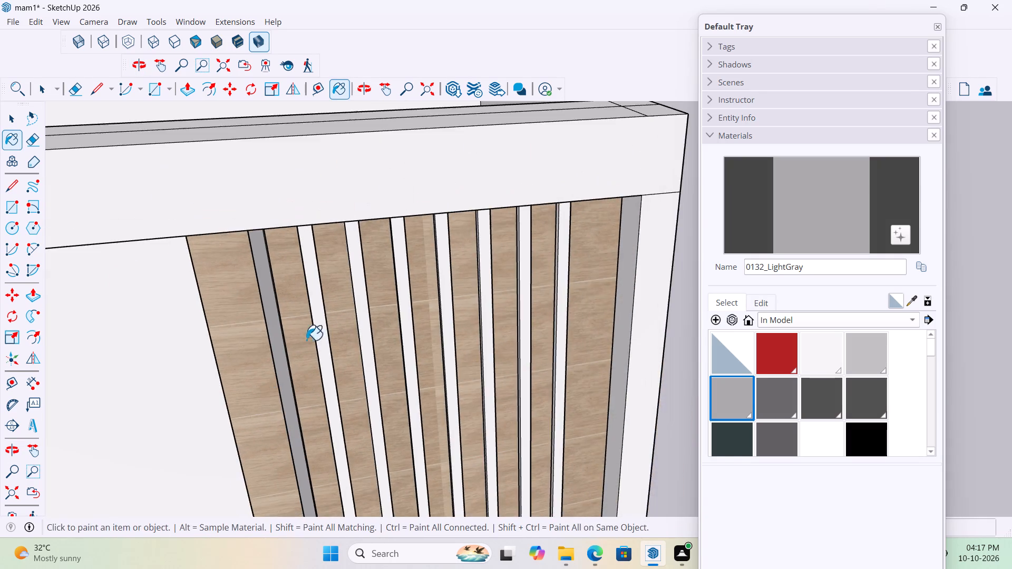
middle_click_drag(309, 331, 209, 326)
scroll(206, 322, "up", 1)
scroll(315, 272, "up", 5)
left_click(372, 264)
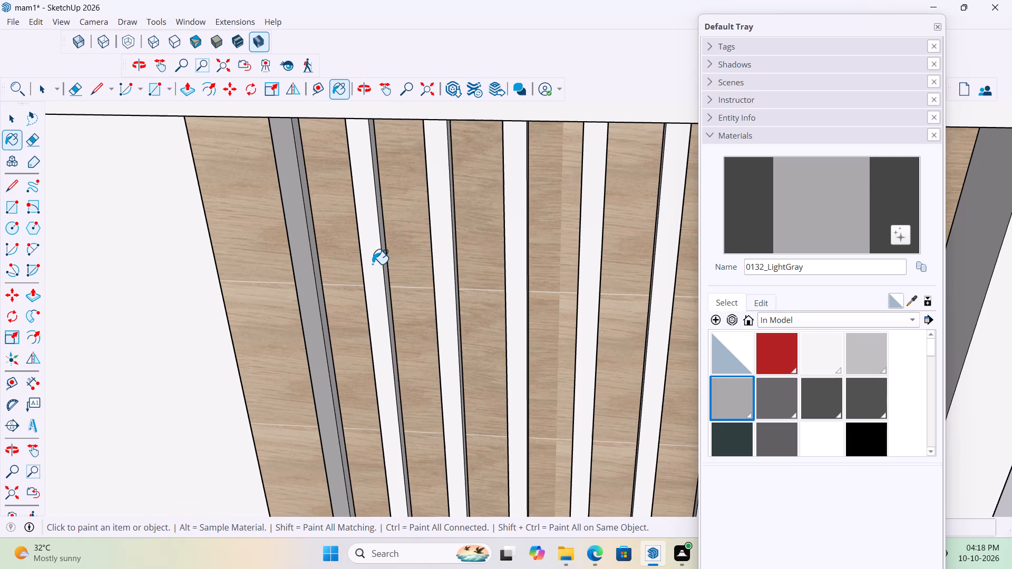
scroll(372, 263, "up", 6)
left_click(393, 254)
middle_click_drag(396, 270, 434, 260)
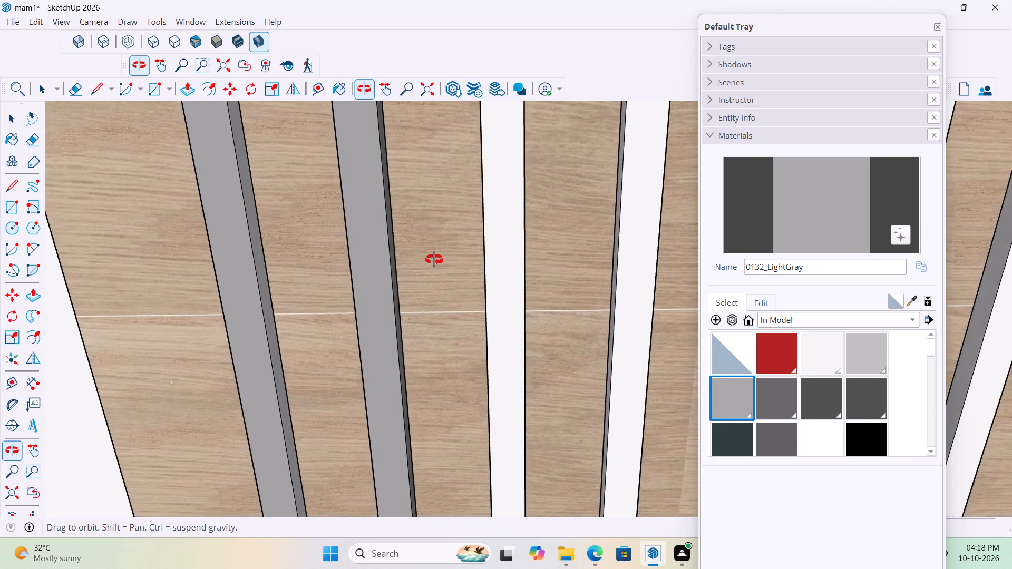
middle_click_drag(434, 260, 435, 260)
left_click(252, 241)
middle_click_drag(289, 276, 536, 244)
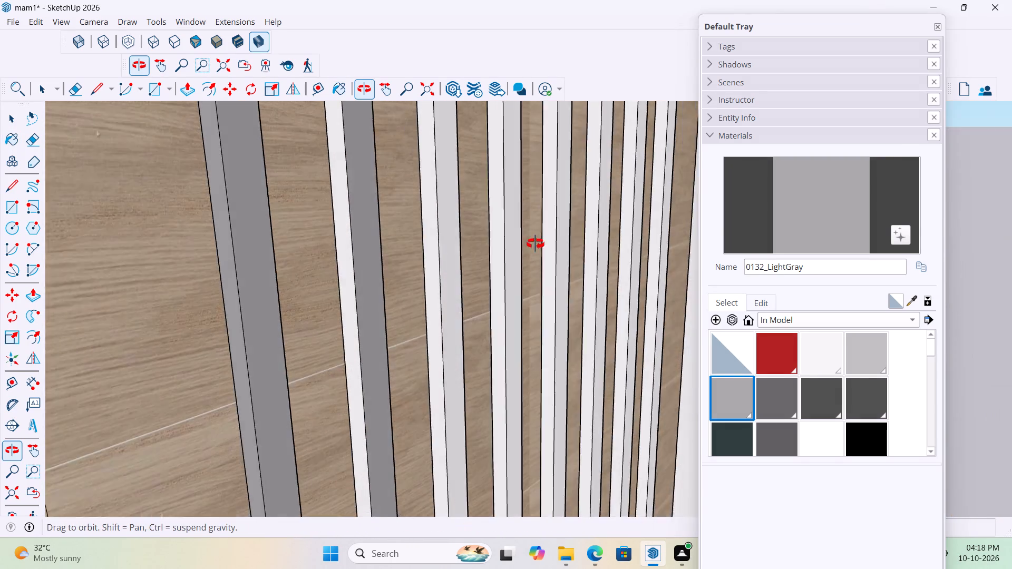
middle_click_drag(536, 244, 566, 246)
left_click(340, 233)
Paint the front and both side faces of the third vertical slat with 0132_LightGray.
scroll(413, 337, "down", 3)
scroll(432, 335, "up", 2)
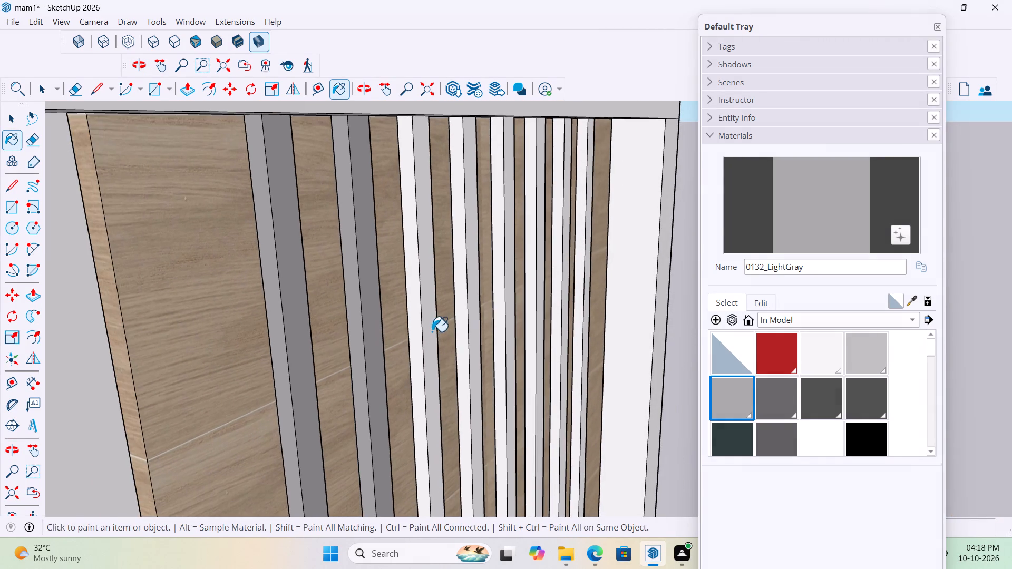
middle_click_drag(430, 331, 199, 377)
scroll(234, 330, "up", 3)
middle_click_drag(265, 308, 447, 281)
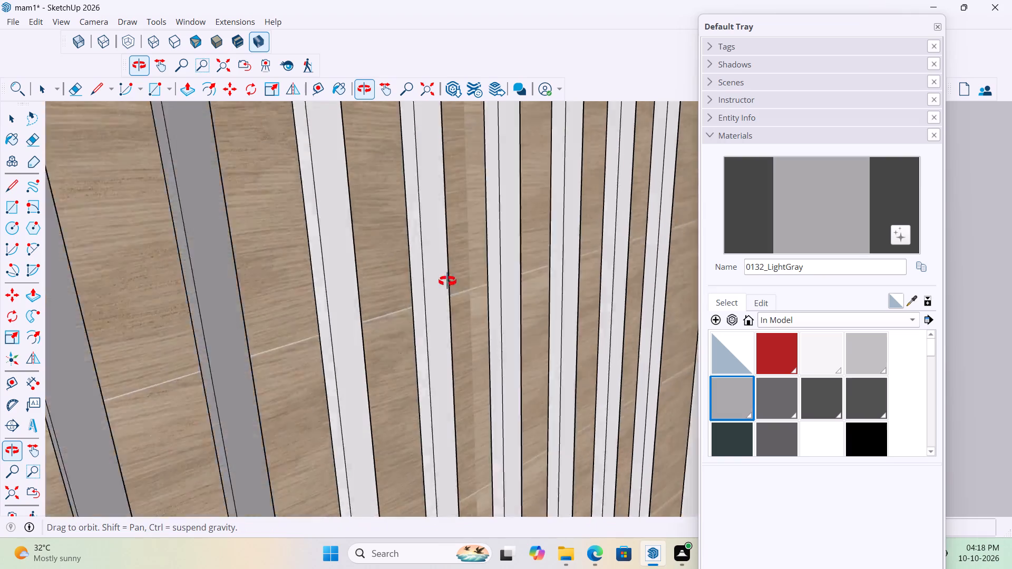
middle_click_drag(447, 281, 493, 280)
left_click(436, 269)
left_click(460, 279)
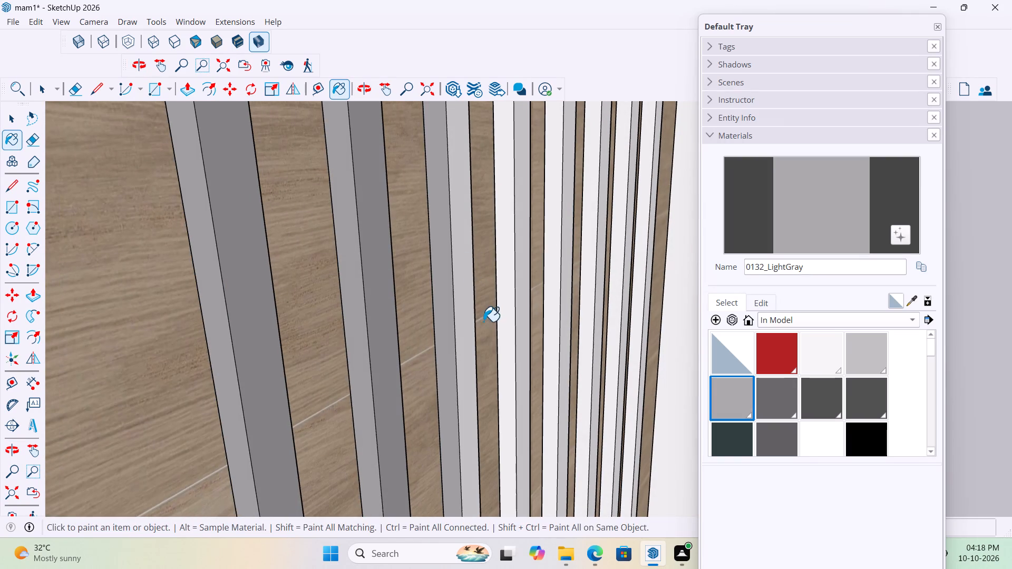
middle_click_drag(464, 321, 137, 386)
middle_click_drag(493, 318, 400, 323)
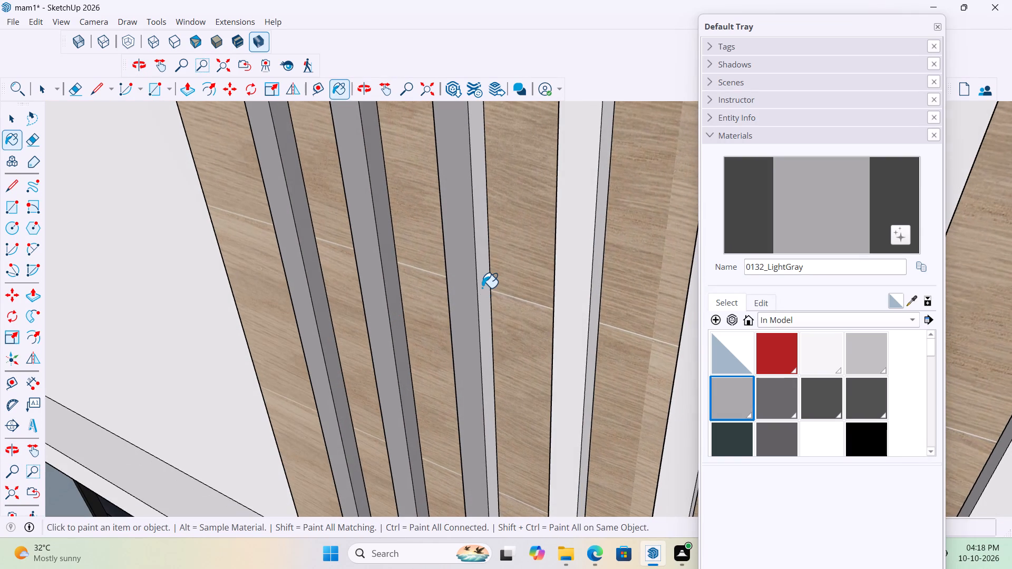
left_click(482, 288)
Paint the front and side faces of the fourth and fifth vertical slats with 0132_LightGray.
scroll(476, 293, "down", 4)
middle_click_drag(492, 350, 704, 309)
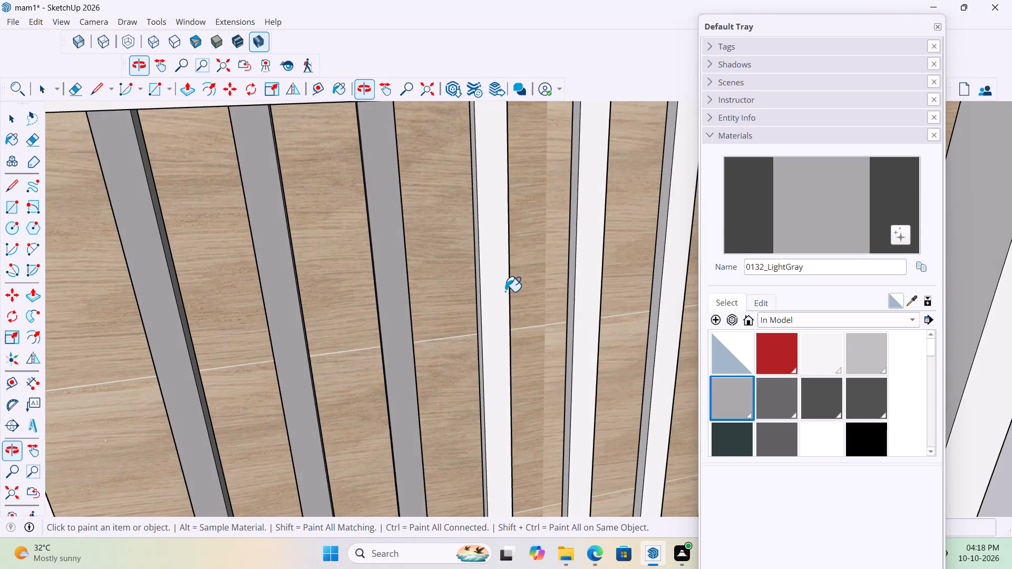
middle_click_drag(505, 290, 606, 274)
left_click(556, 263)
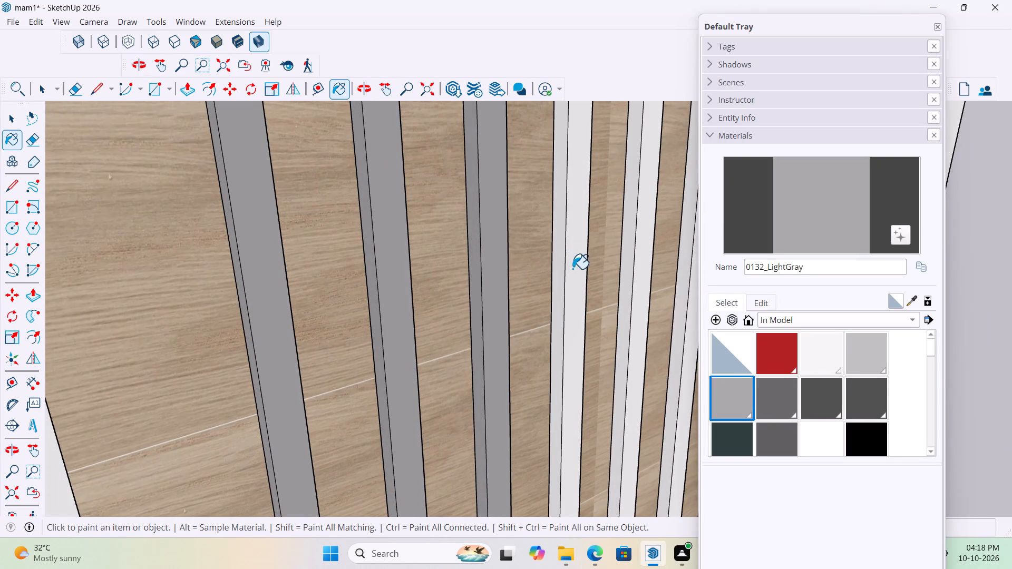
left_click(574, 269)
middle_click_drag(579, 299, 283, 358)
scroll(284, 298, "up", 2)
left_click(276, 288)
left_click(353, 305)
left_click(336, 302)
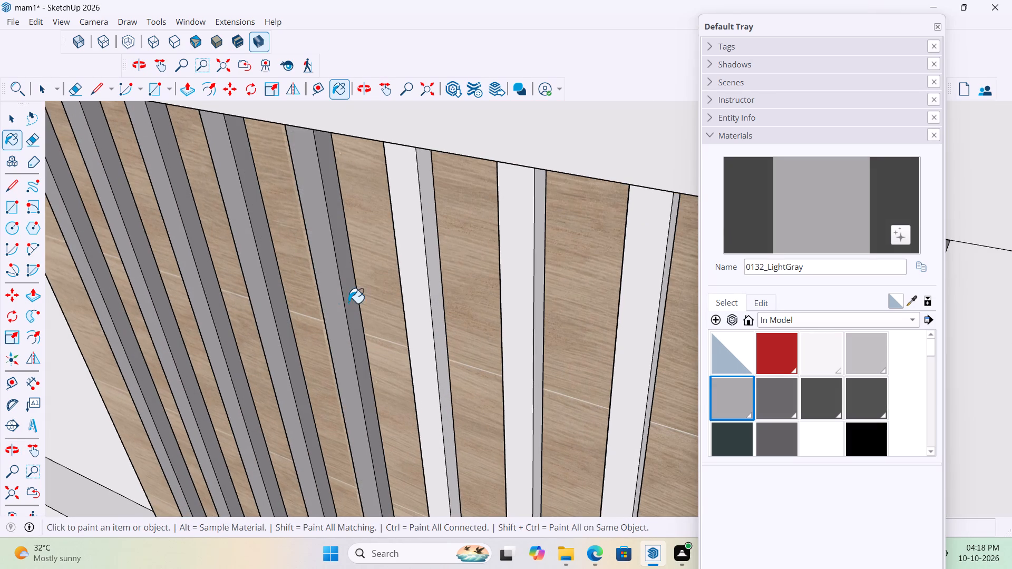
middle_click_drag(386, 296, 655, 287)
scroll(622, 310, "down", 4)
middle_click_drag(525, 331, 636, 294)
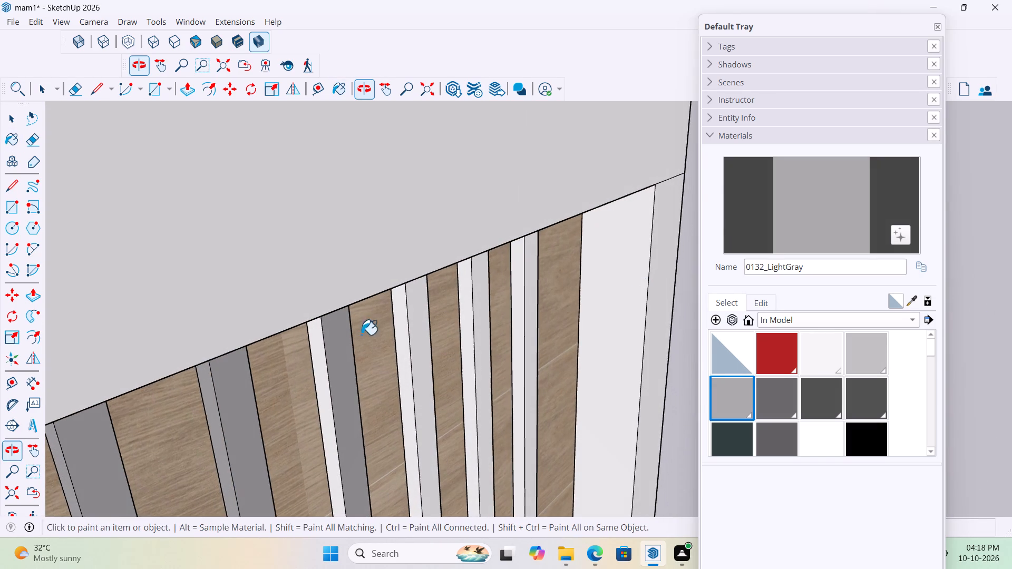
left_click(319, 360)
Paint the front and side faces of the last three vertical slats, nearest the building corner, with 0132_LightGray.
left_click(401, 349)
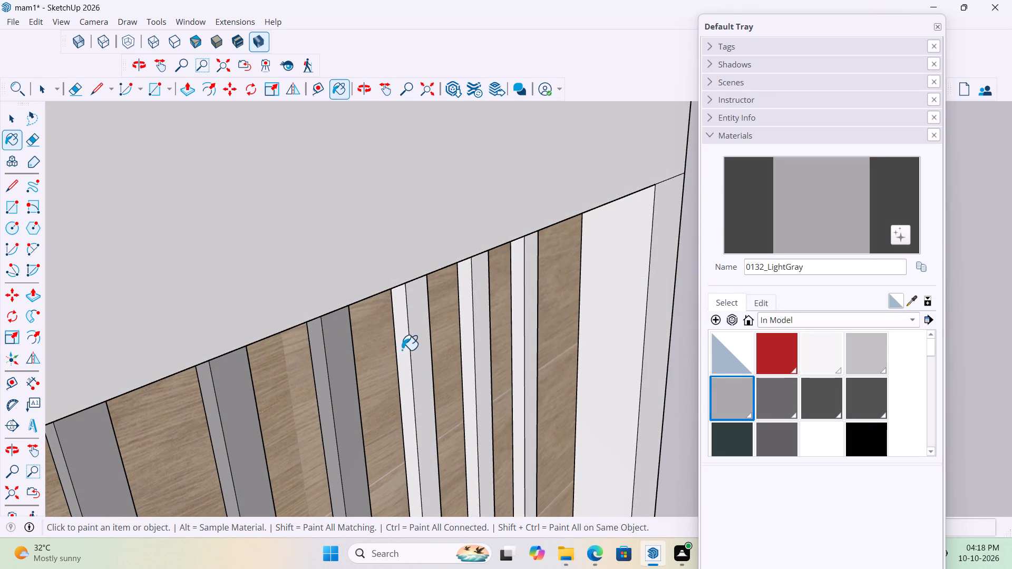
left_click(420, 345)
left_click(477, 340)
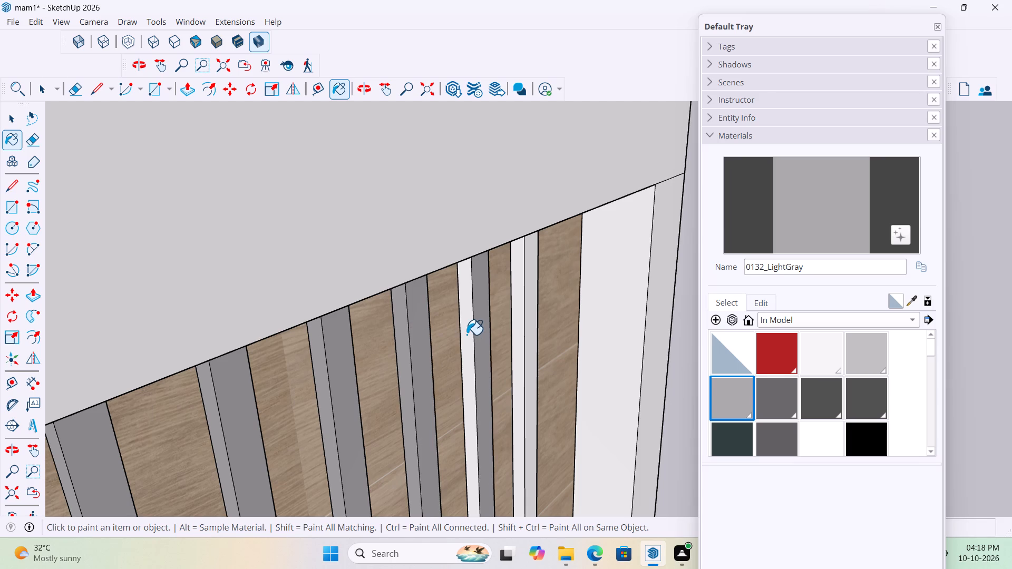
left_click(466, 335)
left_click(527, 322)
left_click(515, 323)
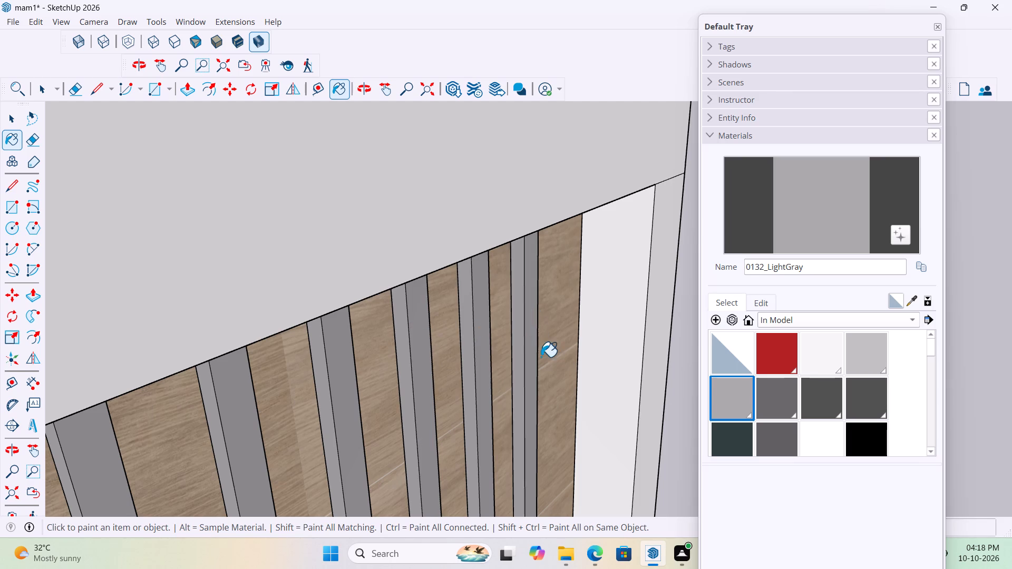
middle_click_drag(502, 356, 183, 362)
scroll(179, 362, "up", 1)
middle_click_drag(475, 355, 318, 350)
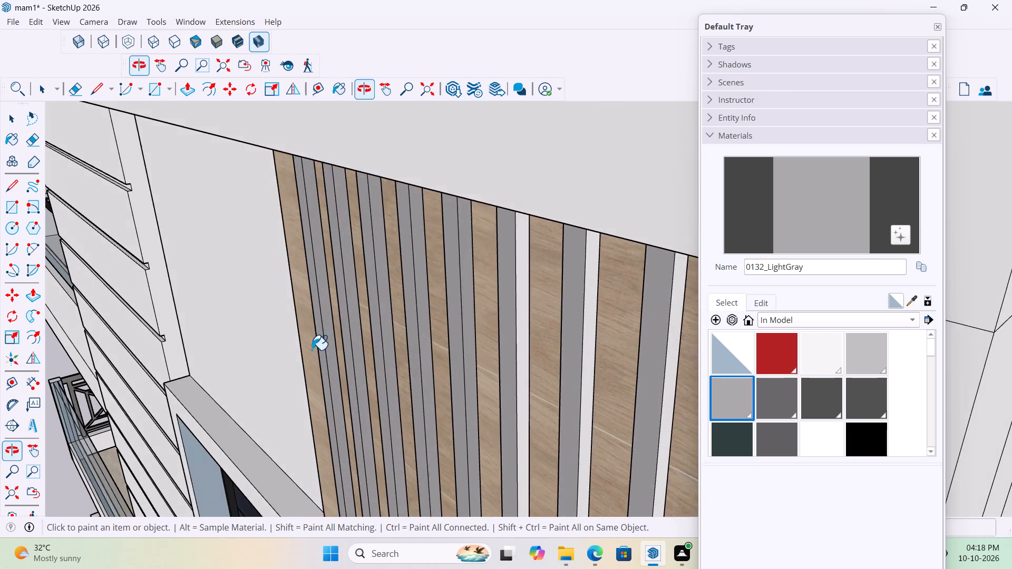
scroll(309, 350, "down", 4)
scroll(500, 392, "up", 5)
left_click(497, 366)
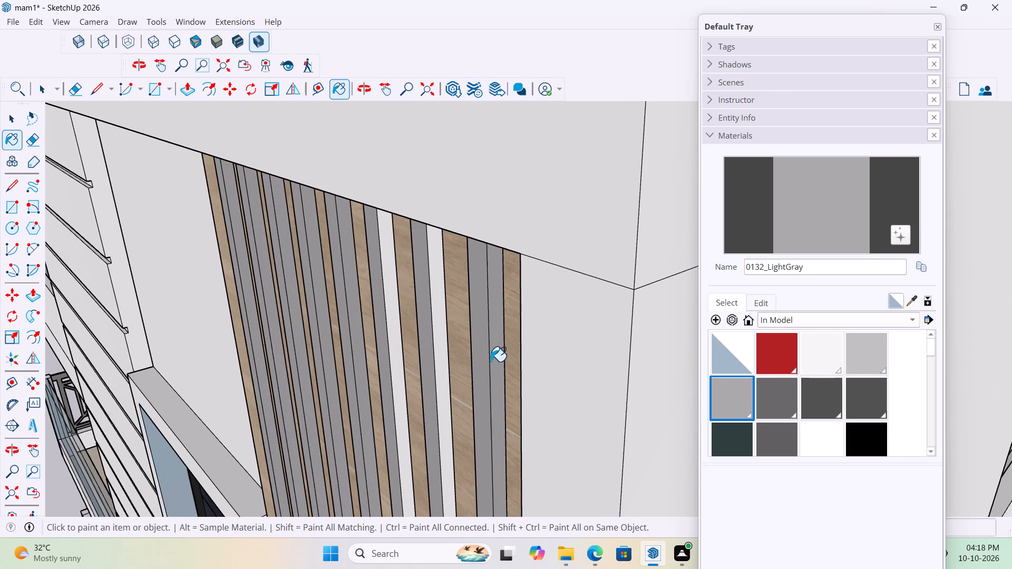
left_click(439, 332)
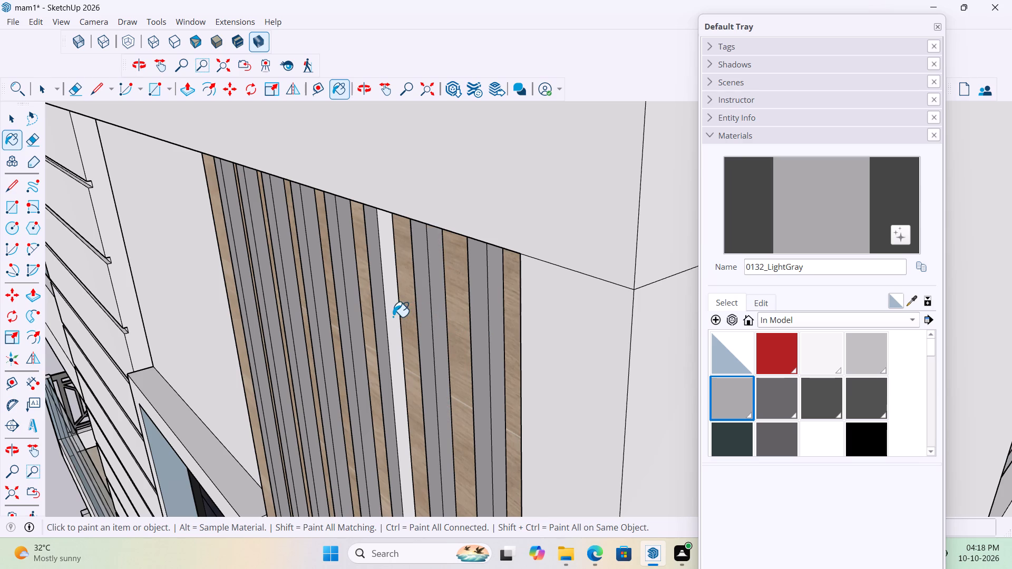
left_click(393, 317)
Examine the slat panel from the parapet down to its bottom corner at the ledge, with the paint tool put away.
scroll(406, 338, "down", 4)
middle_click_drag(401, 347, 650, 293)
scroll(599, 296, "down", 3)
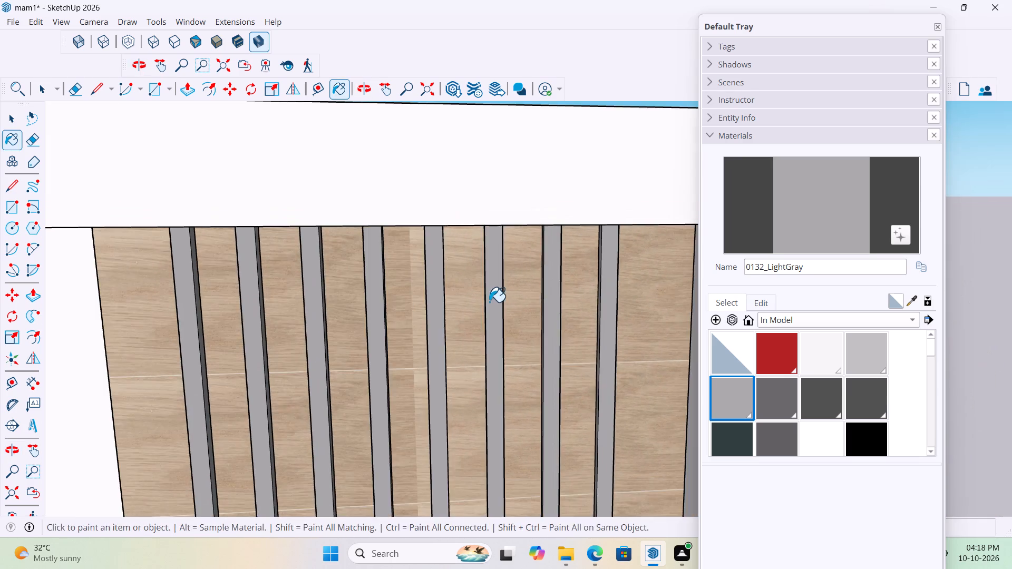
middle_click_drag(491, 301, 673, 310)
scroll(466, 310, "down", 15)
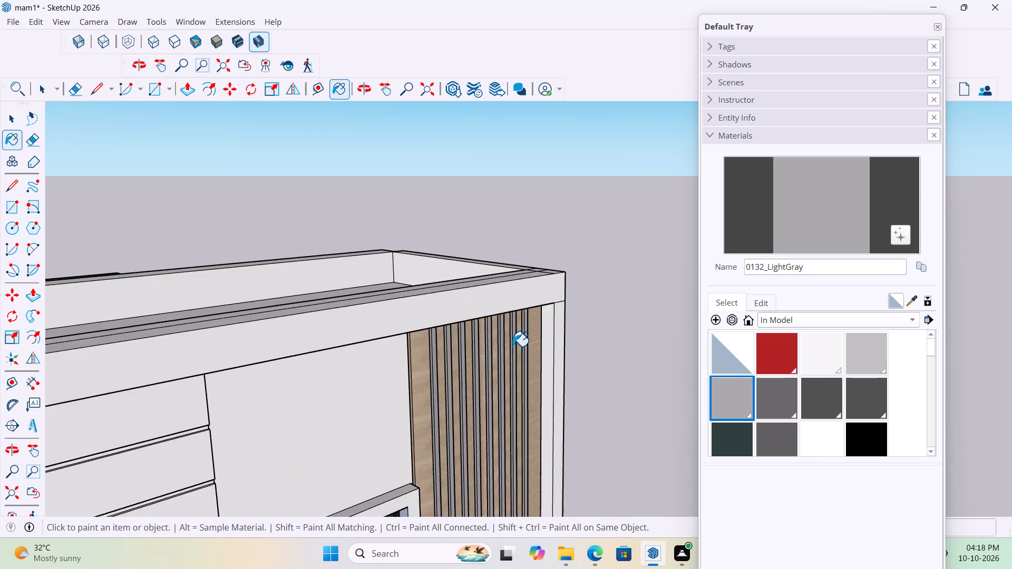
scroll(512, 346, "down", 6)
middle_click_drag(610, 405, 405, 415)
key("space")
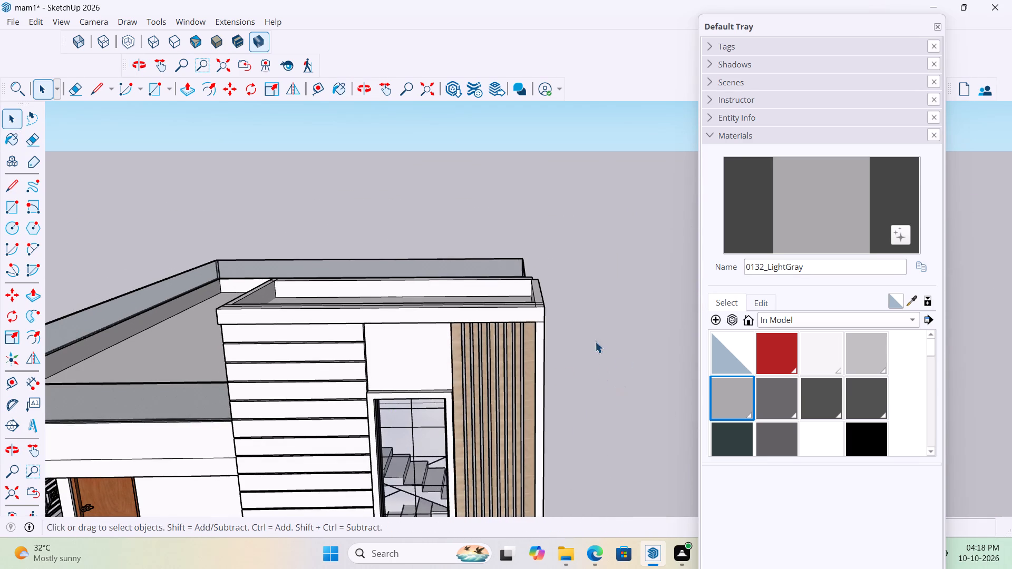
left_click(595, 341)
scroll(553, 357, "down", 5)
scroll(540, 454, "up", 14)
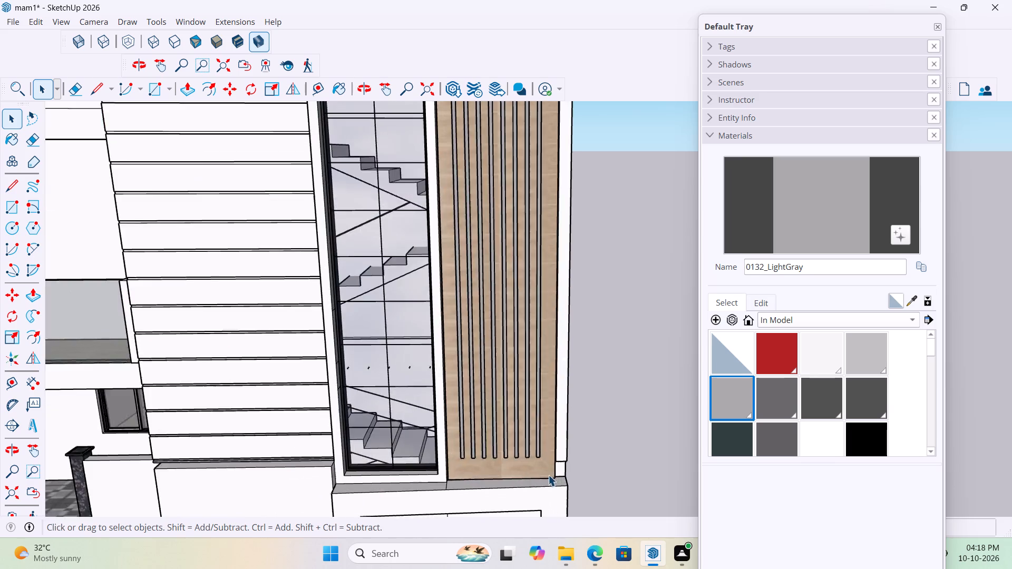
scroll(548, 475, "up", 13)
middle_click_drag(582, 473, 449, 442)
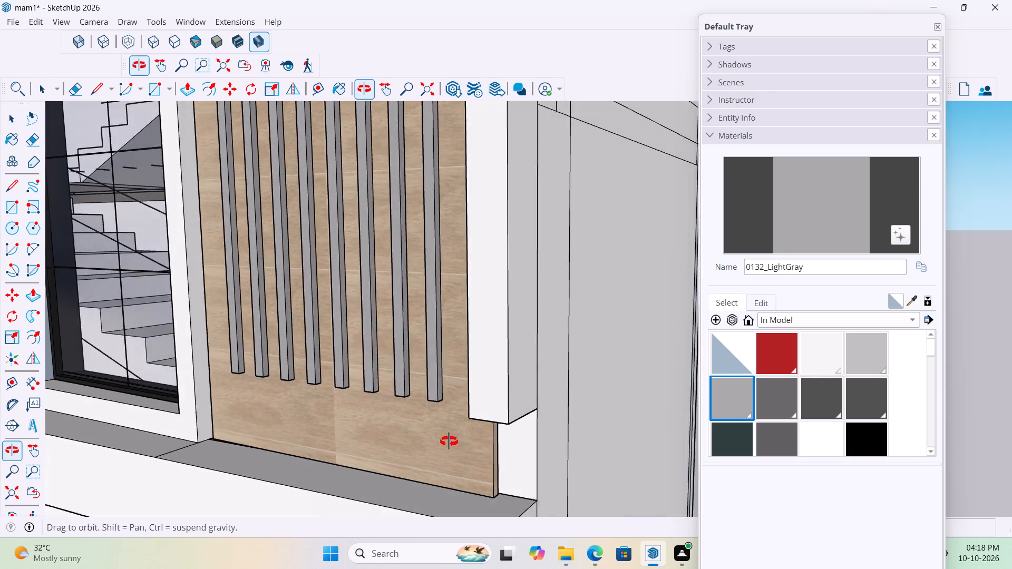
middle_click_drag(449, 442, 444, 442)
scroll(544, 409, "down", 4)
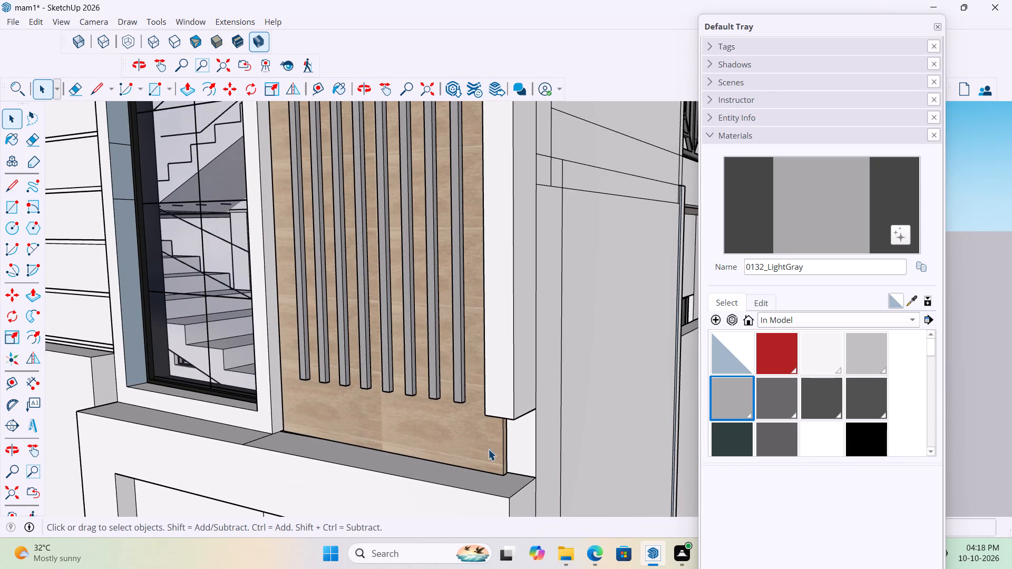
scroll(499, 432, "down", 4)
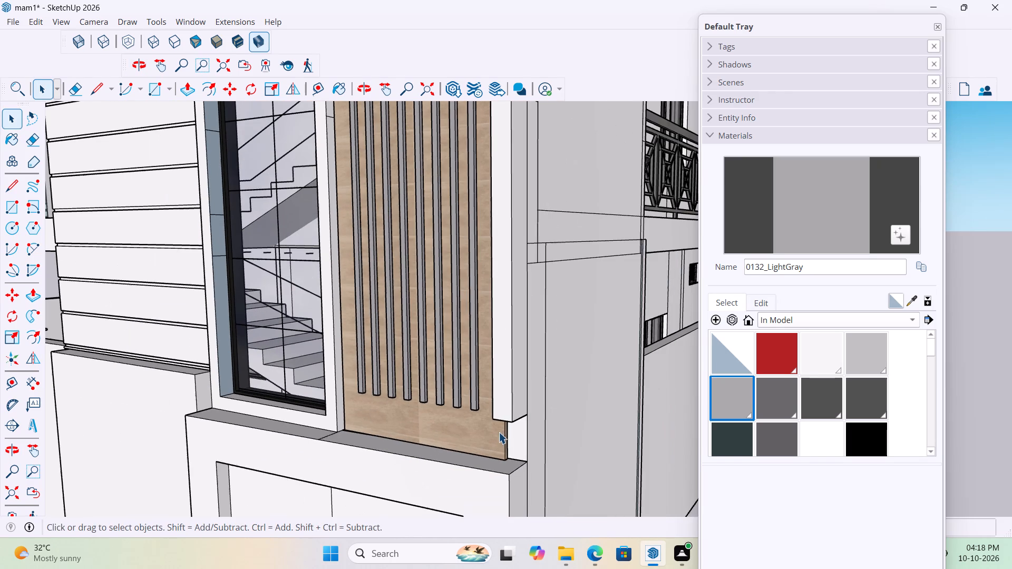
scroll(506, 409, "down", 7)
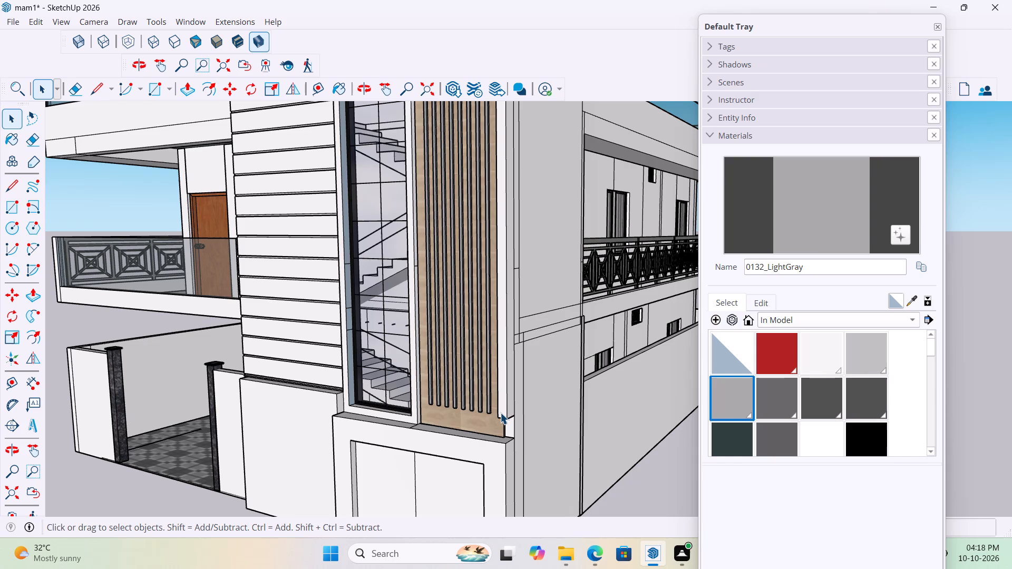
Examine the stair tower's parapet and how the top of the wood slat panel meets it.
scroll(449, 426, "down", 5)
scroll(384, 303, "down", 3)
scroll(313, 186, "up", 2)
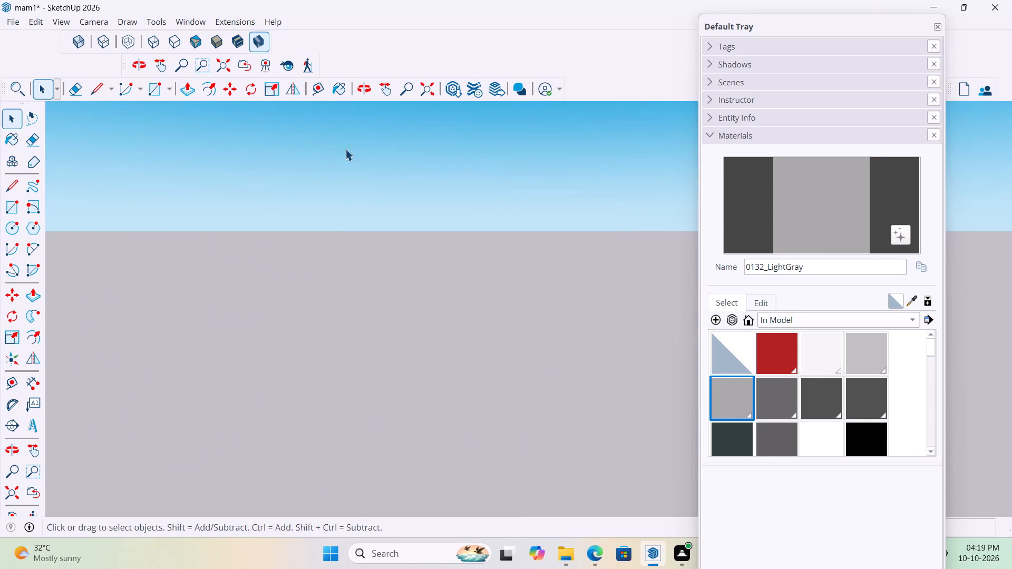
scroll(345, 149, "up", 2)
scroll(358, 169, "down", 4)
middle_click_drag(382, 288, 412, 278)
scroll(425, 474, "up", 10)
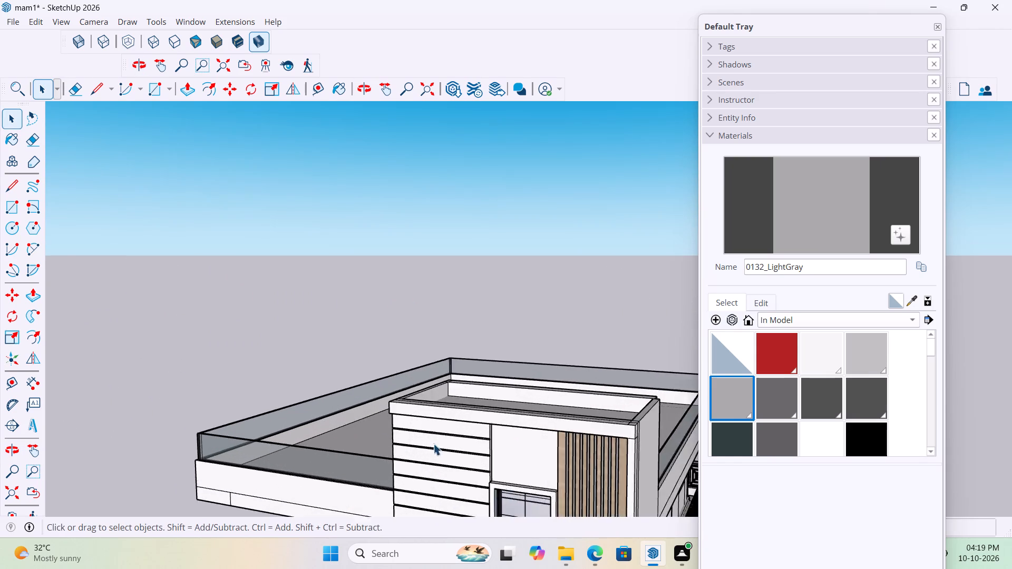
scroll(433, 444, "up", 7)
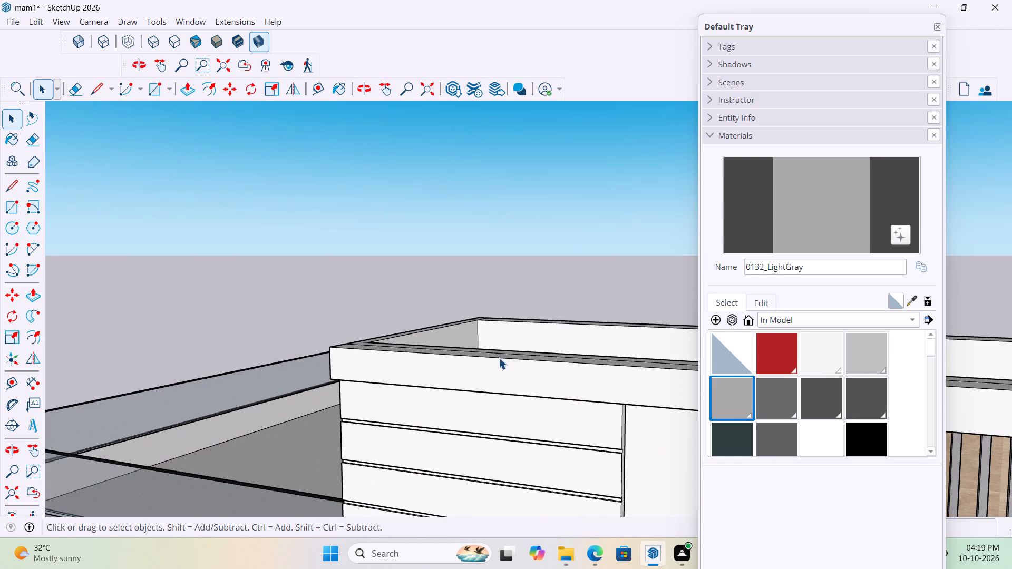
scroll(458, 342, "down", 4)
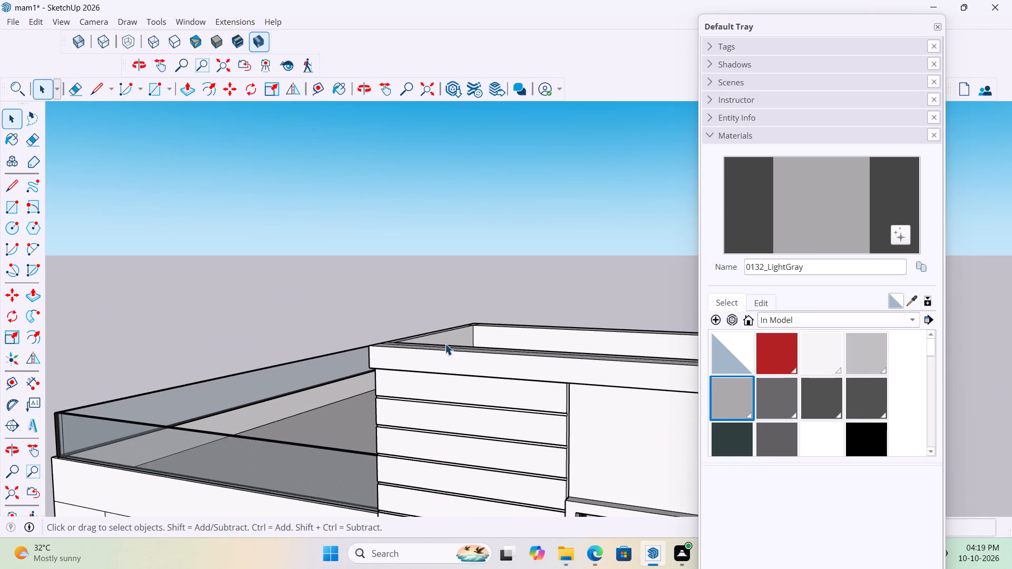
scroll(434, 356, "down", 8)
scroll(632, 431, "up", 12)
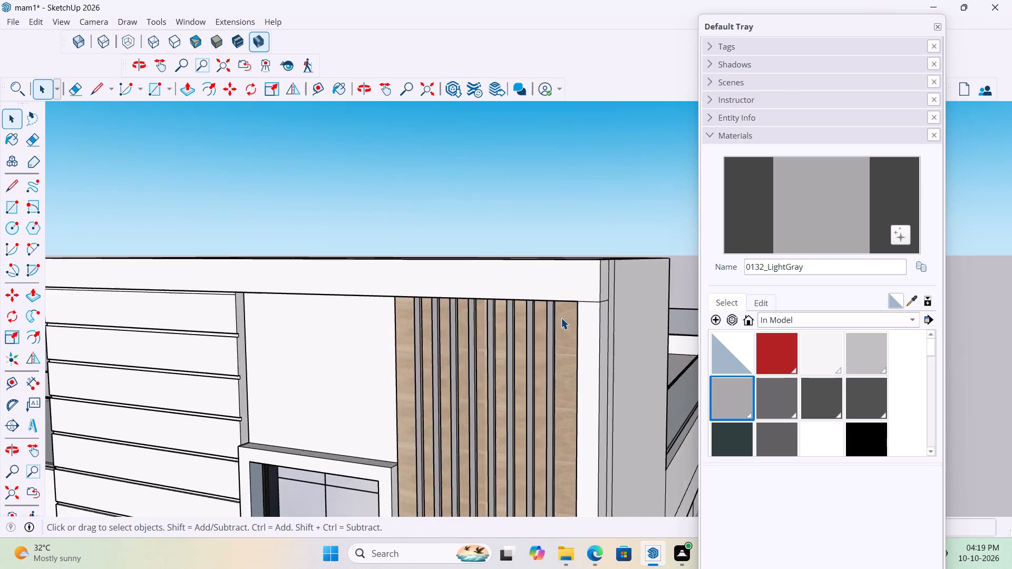
Examine the stair tower's parapet from end to end, and view the whole house from the front and the side.
scroll(561, 318, "up", 4)
middle_click_drag(622, 290, 638, 294)
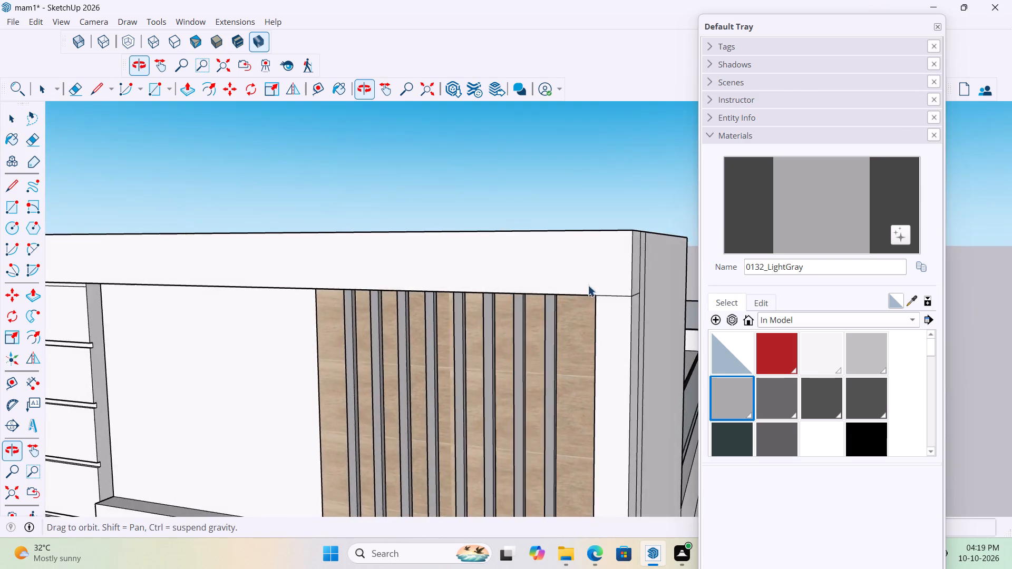
scroll(500, 260, "down", 13)
scroll(435, 250, "up", 4)
middle_click_drag(447, 255, 508, 266)
scroll(540, 219, "up", 7)
scroll(281, 164, "up", 6)
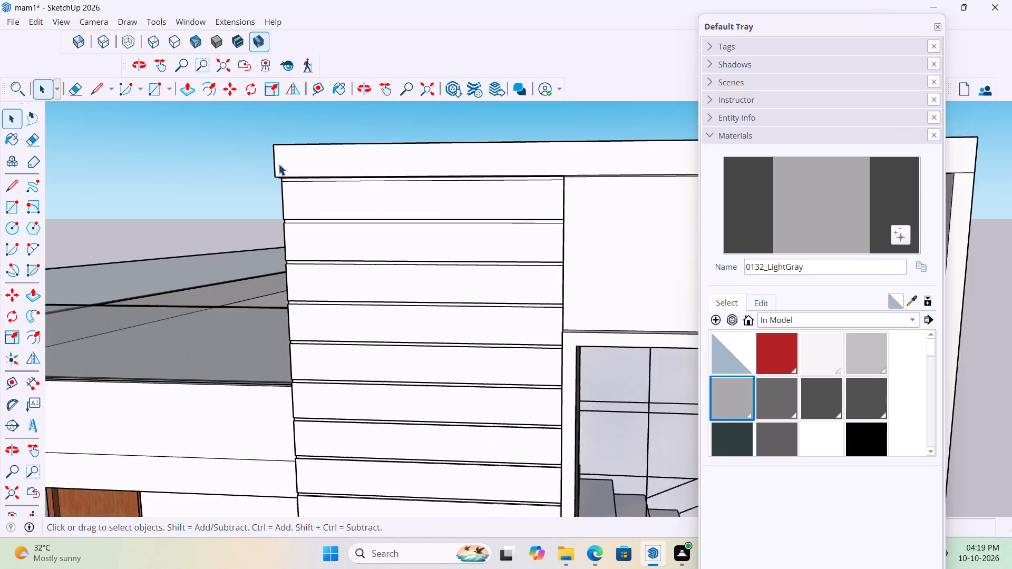
scroll(278, 164, "up", 4)
scroll(254, 178, "down", 5)
scroll(270, 180, "up", 2)
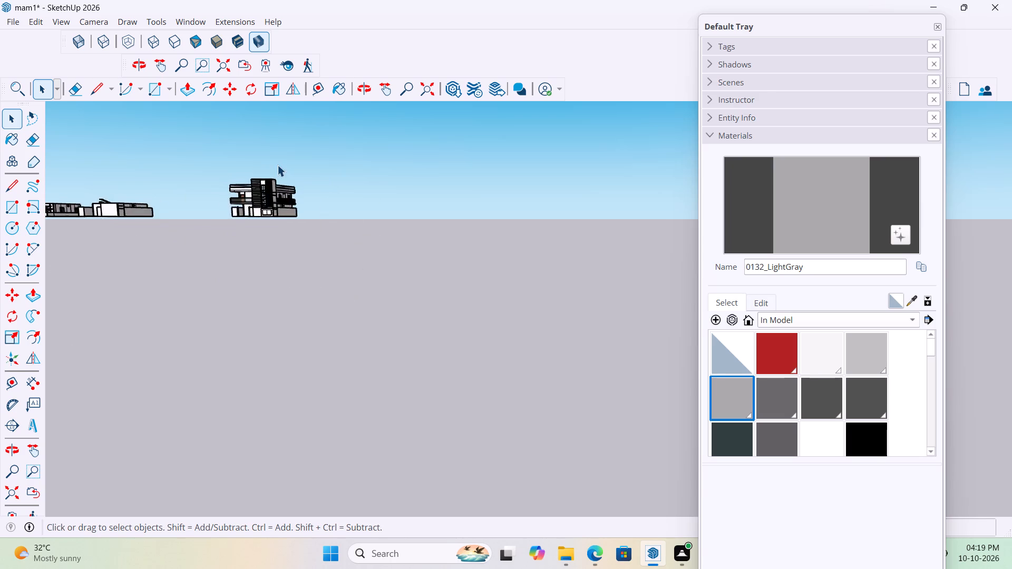
scroll(277, 165, "up", 5)
scroll(498, 207, "down", 4)
scroll(588, 345, "up", 5)
scroll(452, 288, "down", 2)
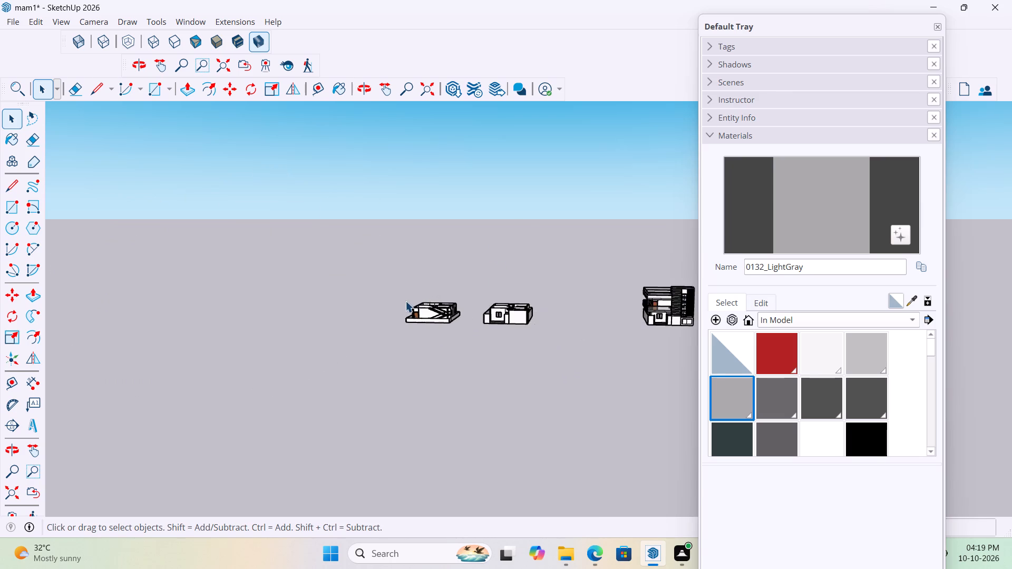
scroll(405, 301, "down", 5)
scroll(566, 311, "up", 11)
middle_click_drag(567, 284, 680, 345)
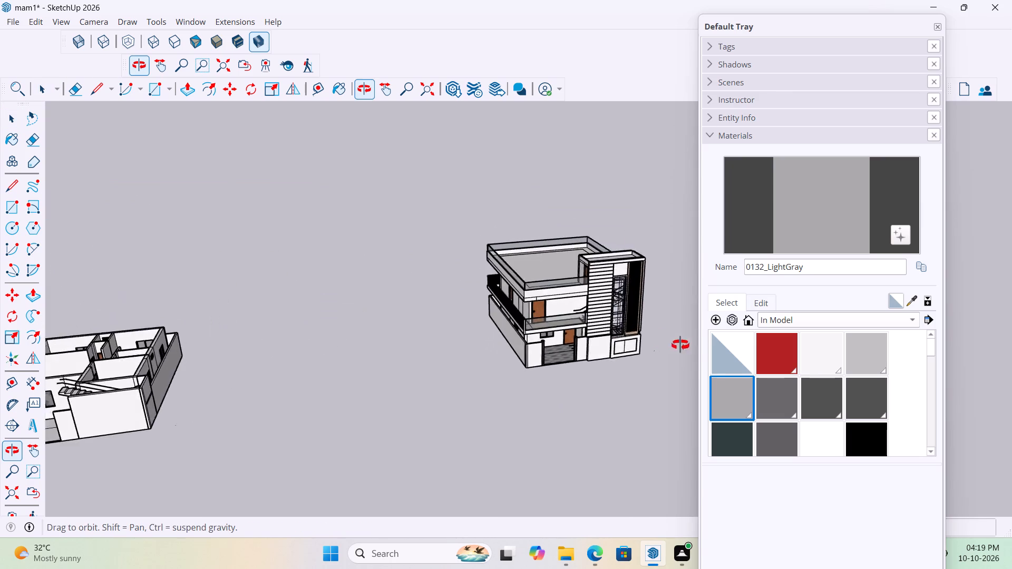
middle_click_drag(680, 345, 699, 317)
scroll(631, 282, "up", 7)
middle_click_drag(583, 253, 230, 336)
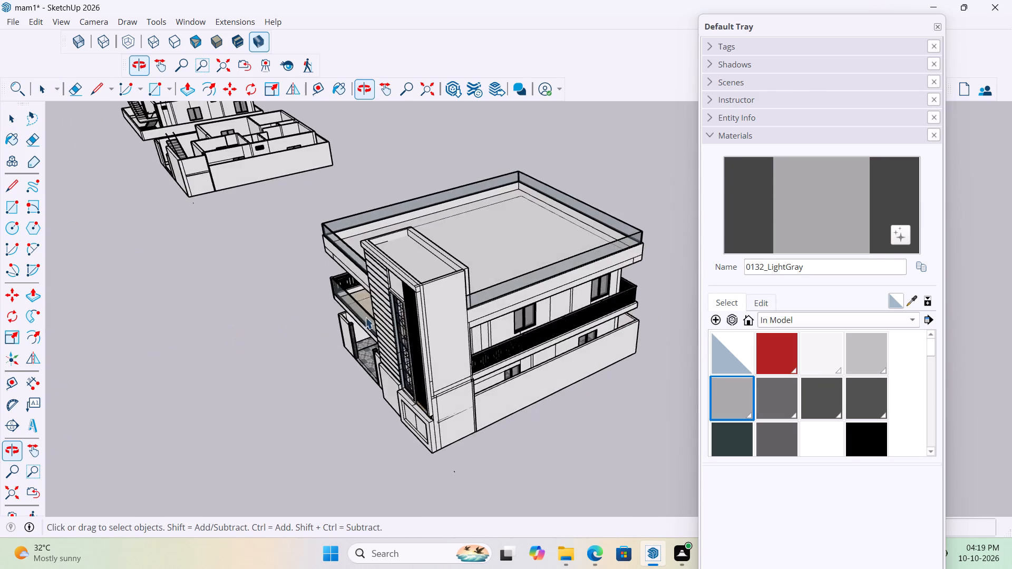
Examine the white frame around the wood slat panel, from its top corner at the parapet down to its lower end above the ledge.
scroll(386, 305, "up", 11)
scroll(457, 276, "up", 7)
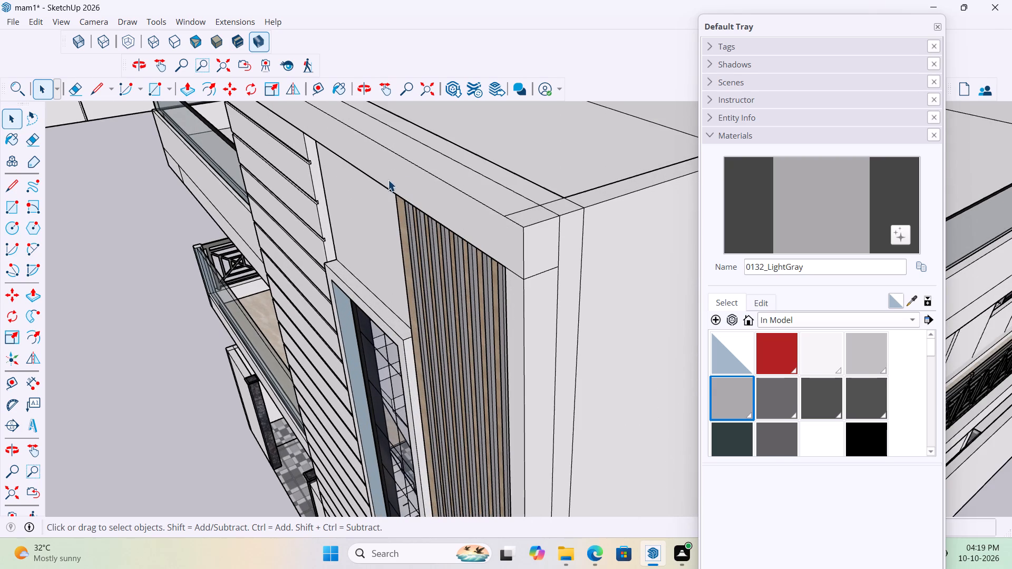
middle_click_drag(535, 269, 598, 223)
scroll(536, 266, "up", 1)
scroll(598, 223, "down", 3)
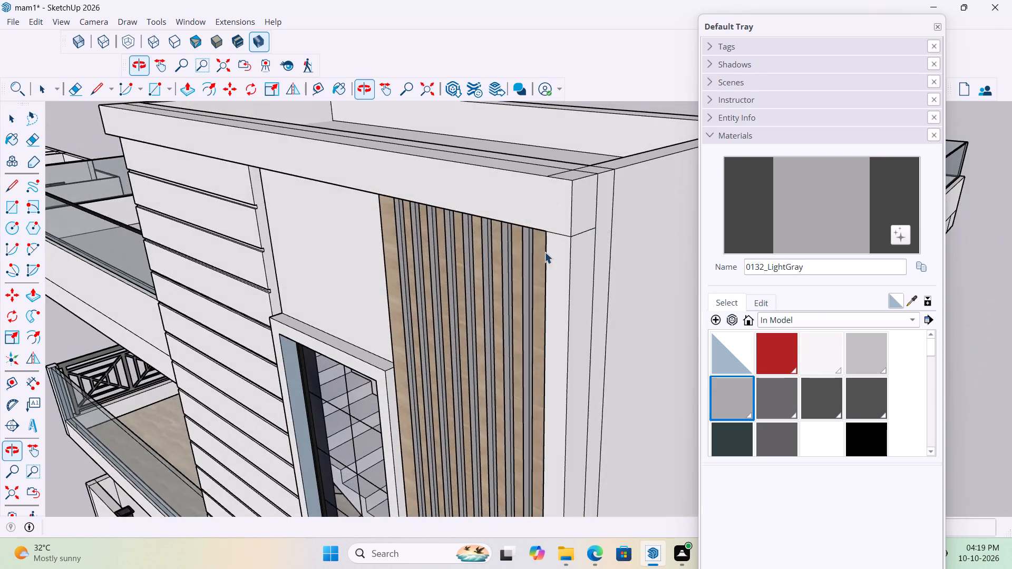
scroll(544, 252, "down", 18)
middle_click_drag(531, 399, 631, 328)
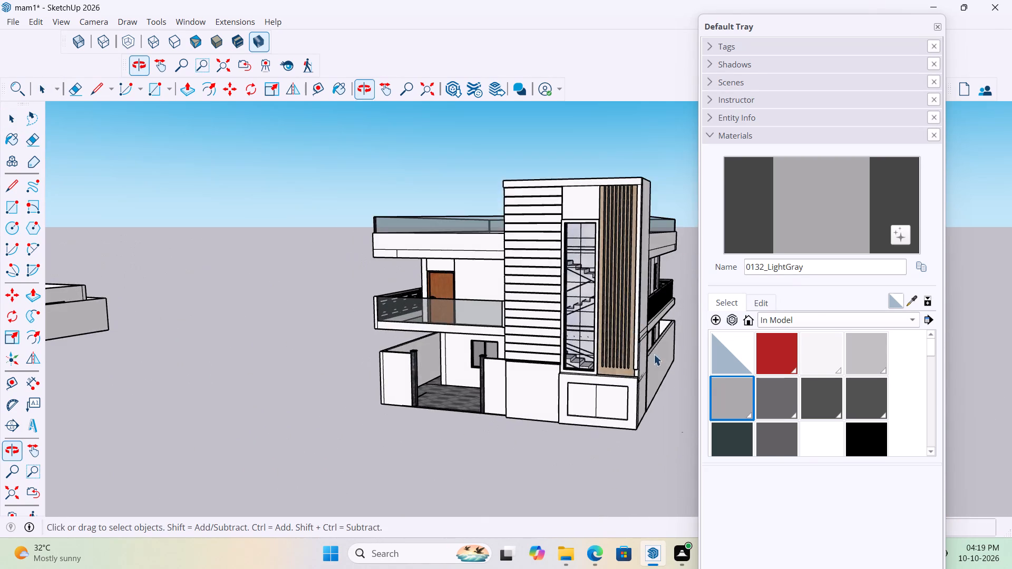
scroll(654, 354, "up", 14)
scroll(686, 353, "up", 9)
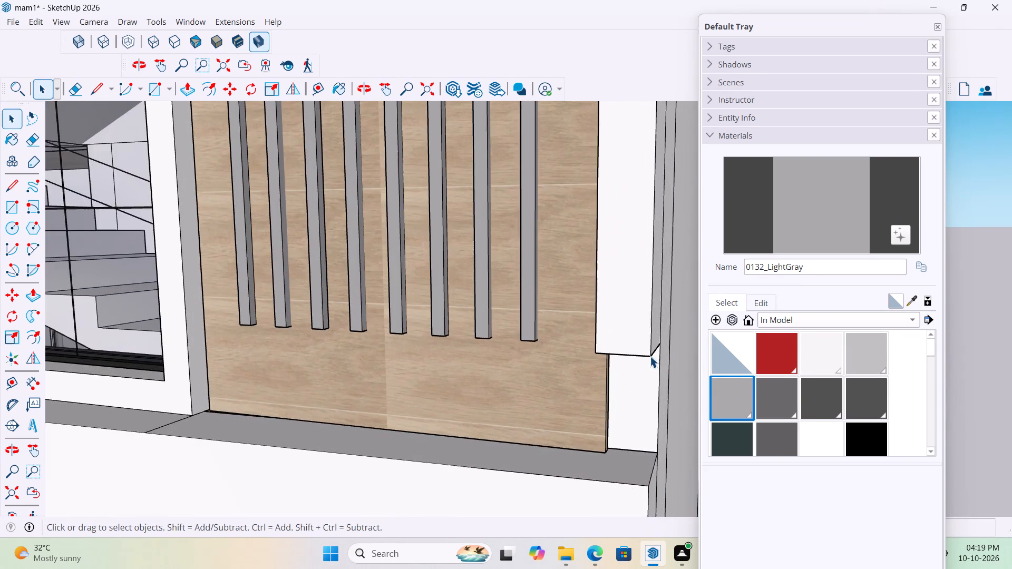
middle_click_drag(652, 347, 585, 422)
scroll(565, 419, "down", 5)
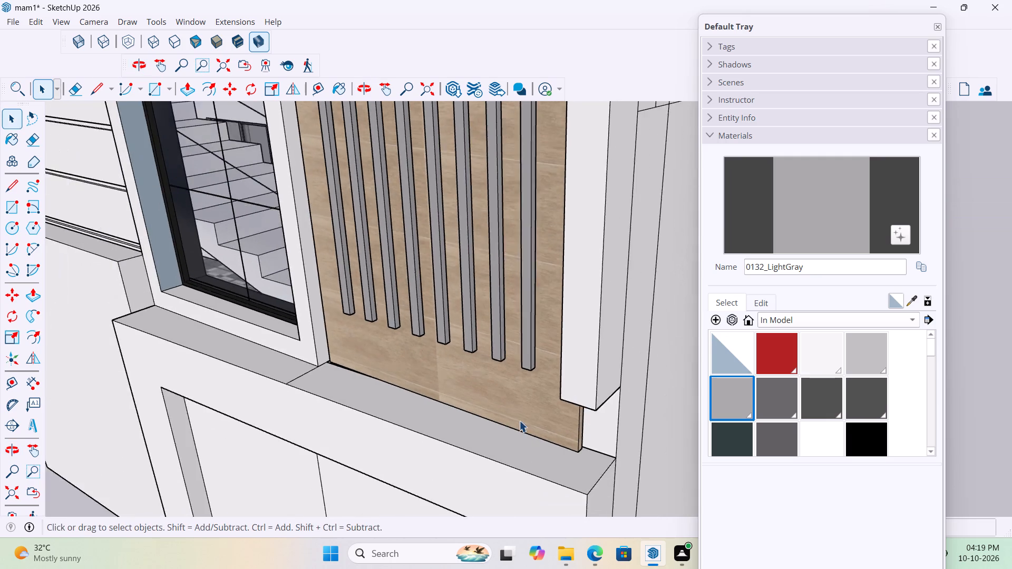
scroll(519, 420, "down", 15)
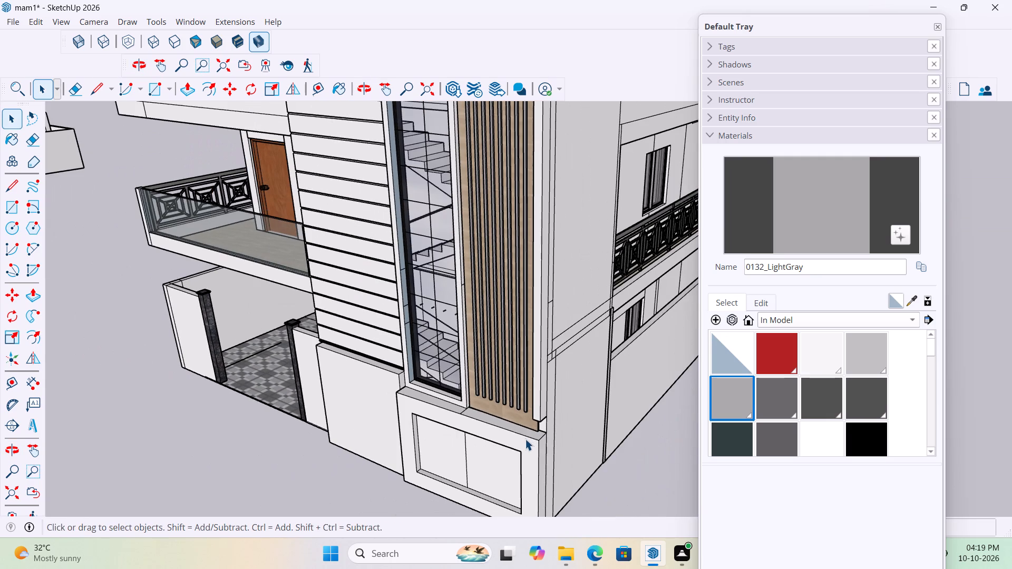
scroll(514, 452, "down", 1)
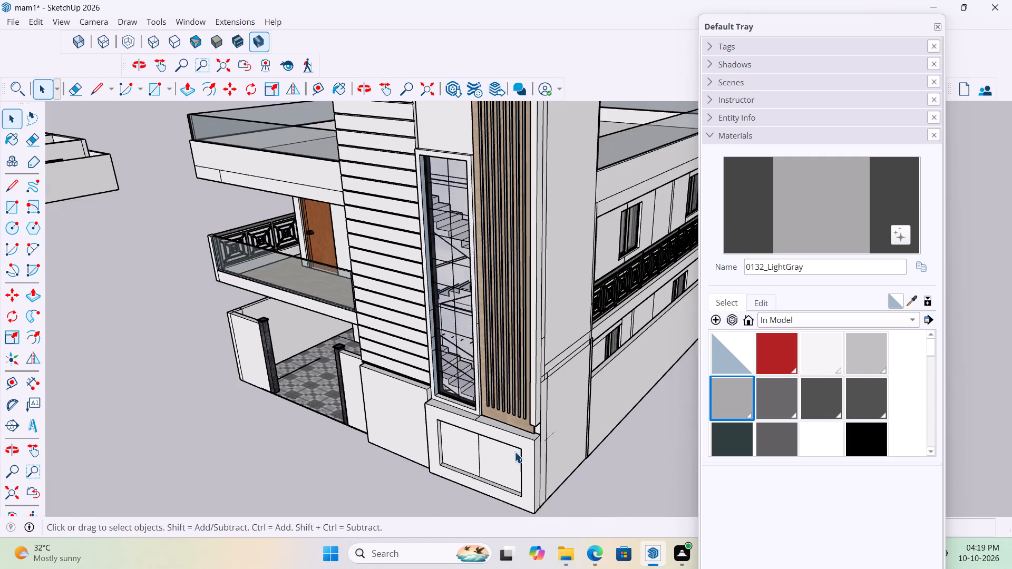
Delete the short edge separating the front parapet band from the vertical white strip beside the wood panel.
scroll(514, 452, "down", 6)
scroll(481, 300, "up", 11)
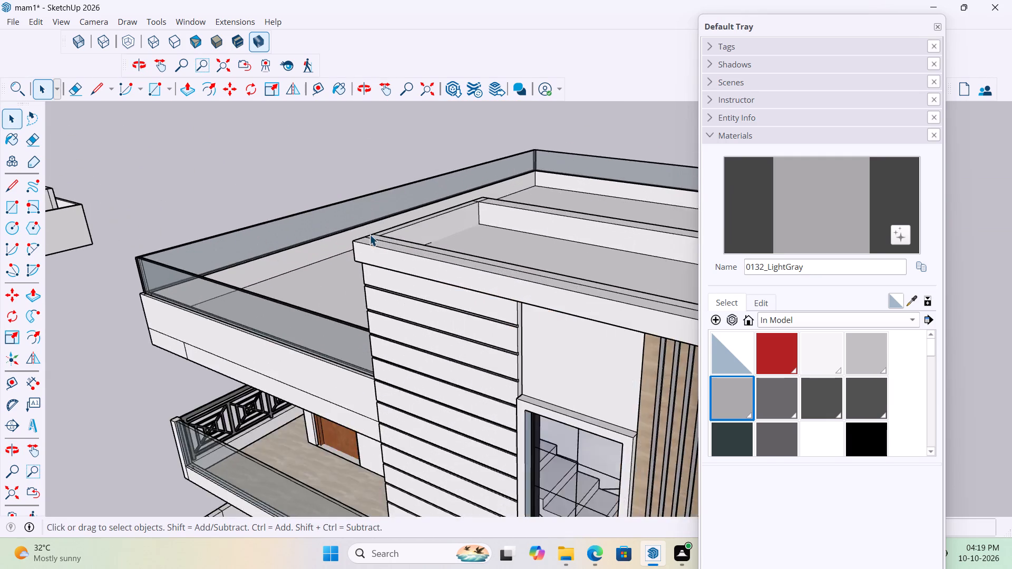
scroll(369, 234, "up", 2)
middle_click_drag(361, 244, 524, 235)
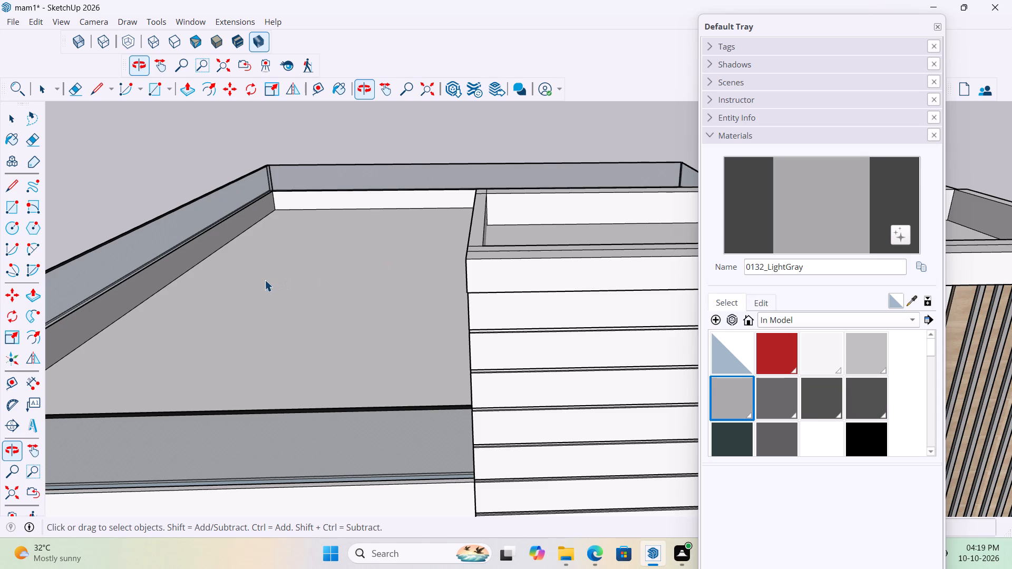
scroll(517, 282, "up", 4)
middle_click_drag(437, 251, 391, 246)
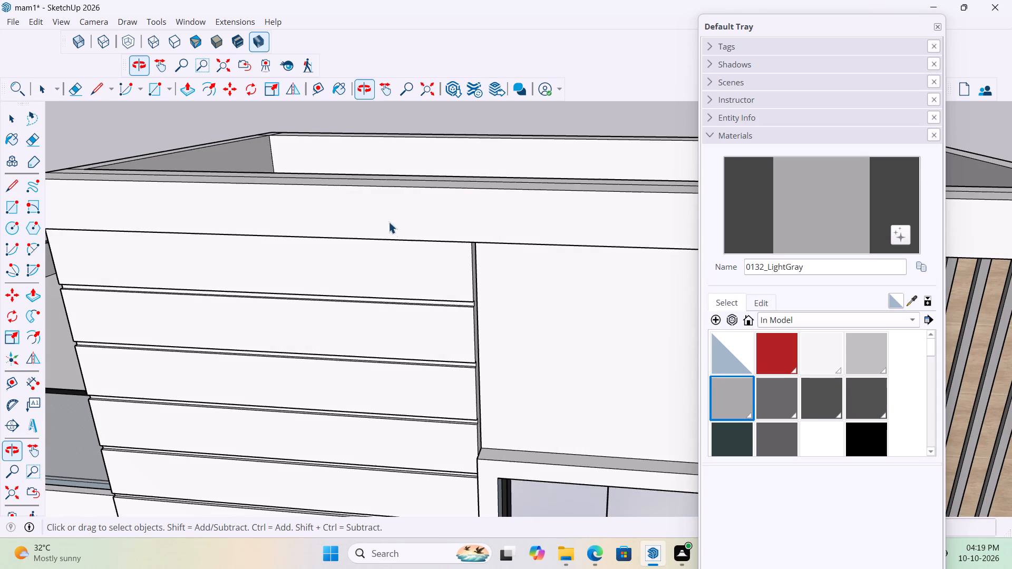
left_click(392, 226)
scroll(425, 220, "down", 14)
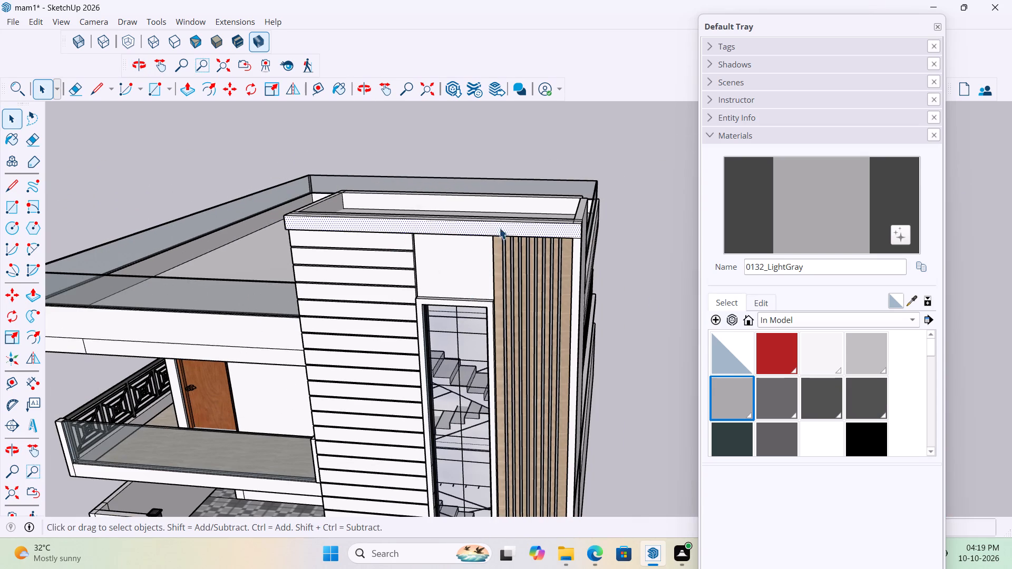
left_click(574, 289)
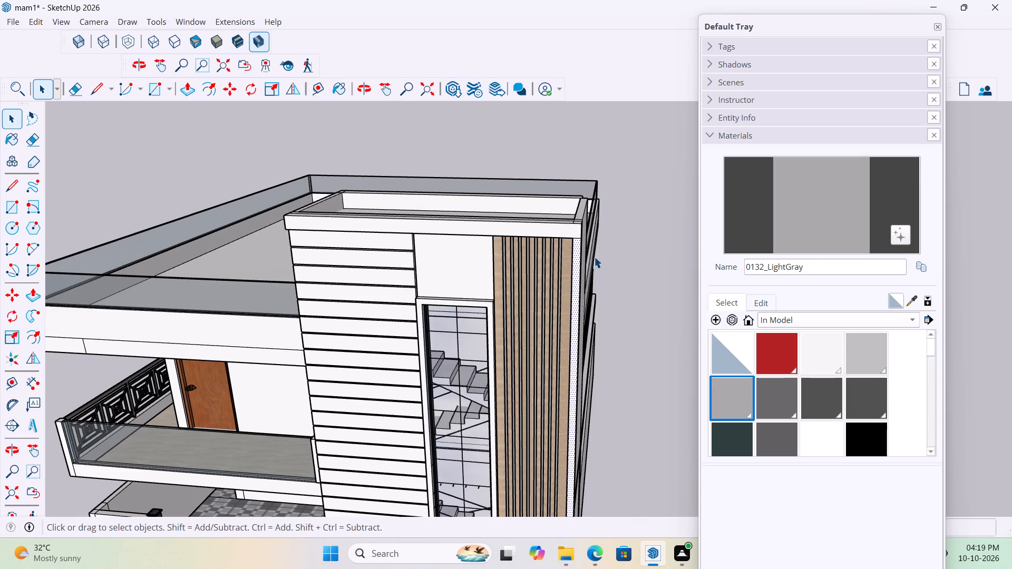
left_click(647, 200)
scroll(578, 231, "up", 17)
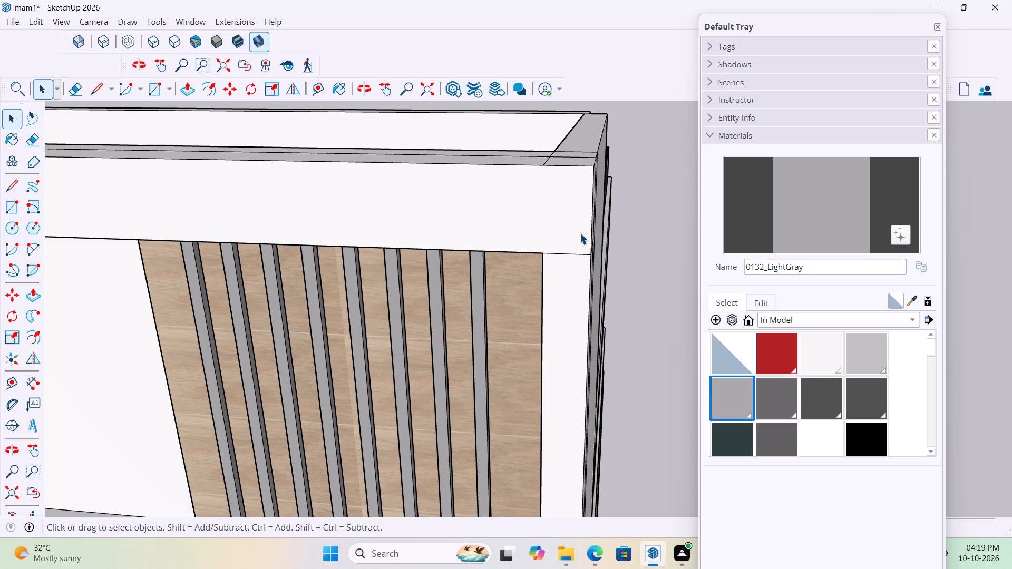
middle_click_drag(571, 228, 597, 194)
left_click(578, 244)
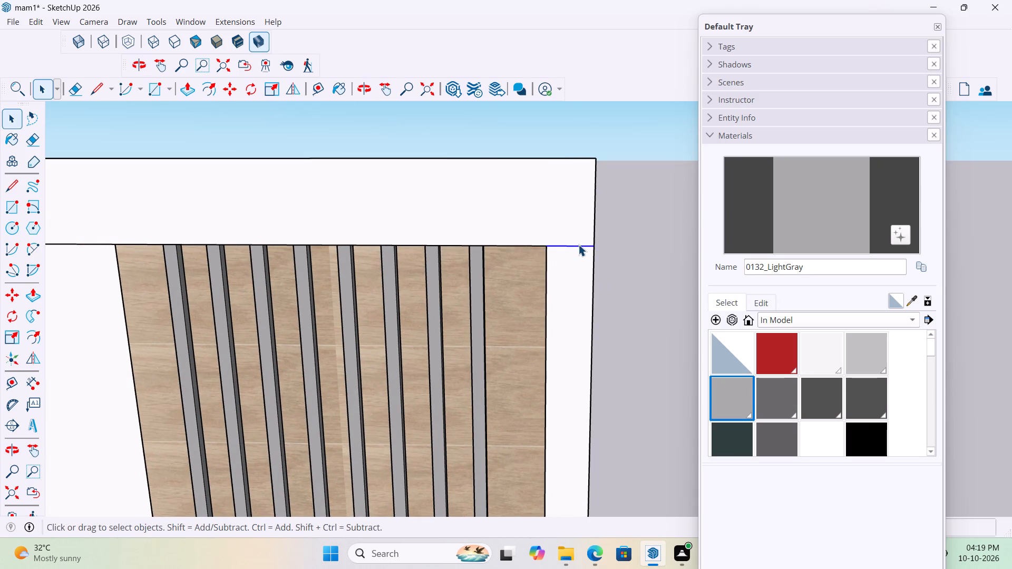
key("Delete")
scroll(578, 244, "down", 15)
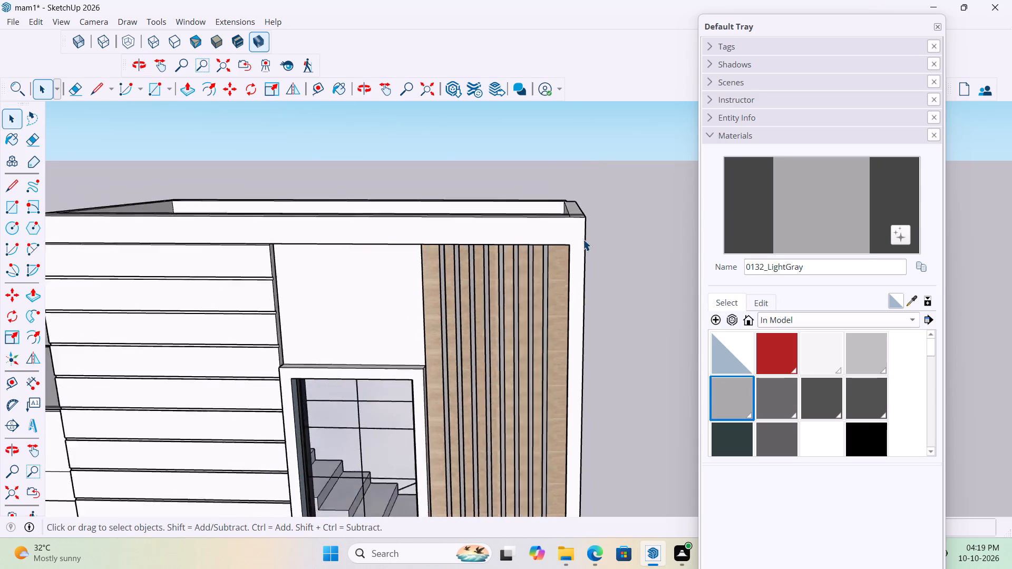
Place a horizontal guide on the stair tower's front parapet band, 4 1/2" above its bottom edge.
scroll(583, 239, "down", 7)
scroll(452, 251, "up", 6)
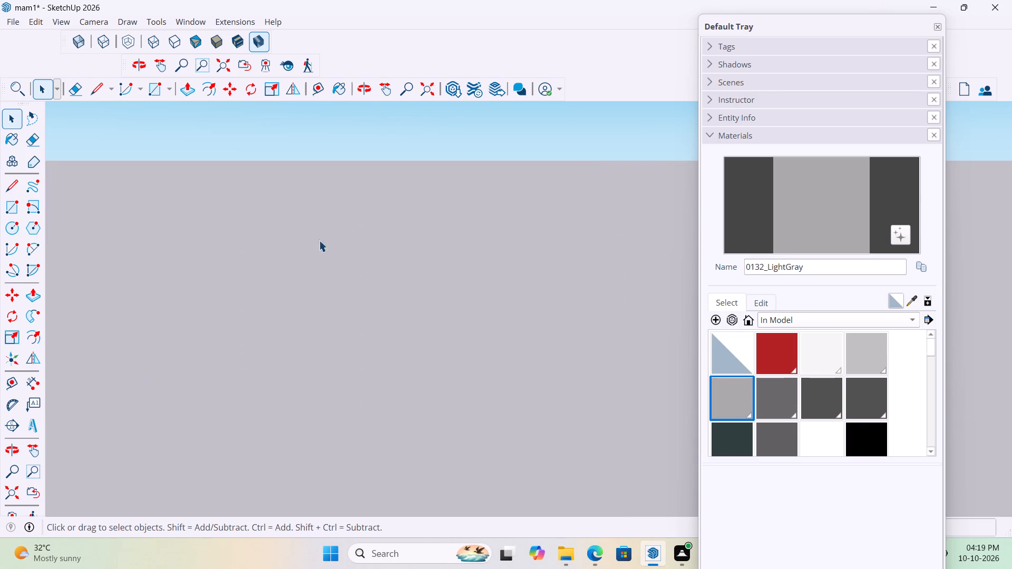
scroll(298, 220, "down", 5)
scroll(223, 270, "up", 17)
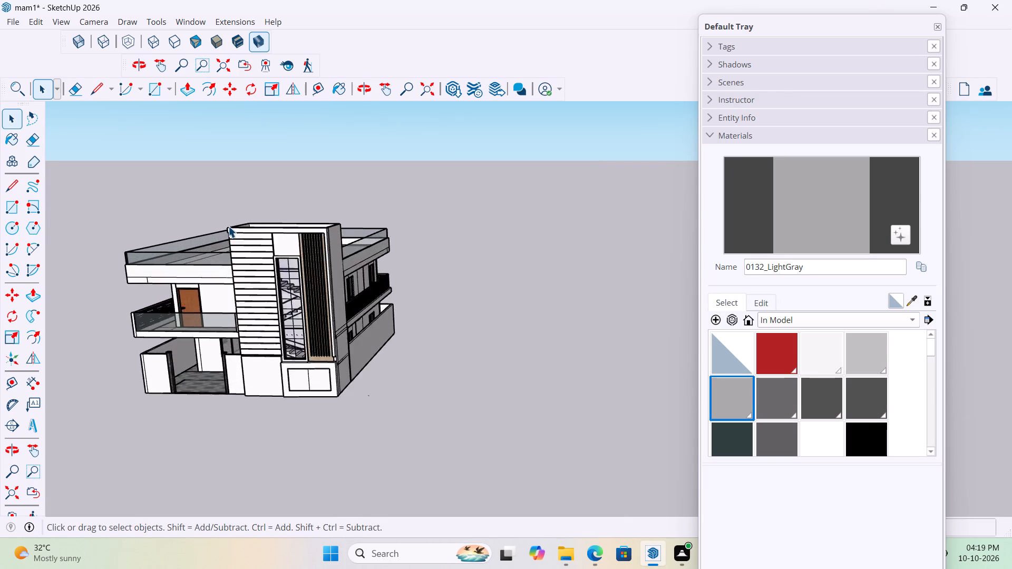
scroll(228, 226, "up", 20)
scroll(228, 226, "up", 4)
middle_click_drag(248, 240, 271, 228)
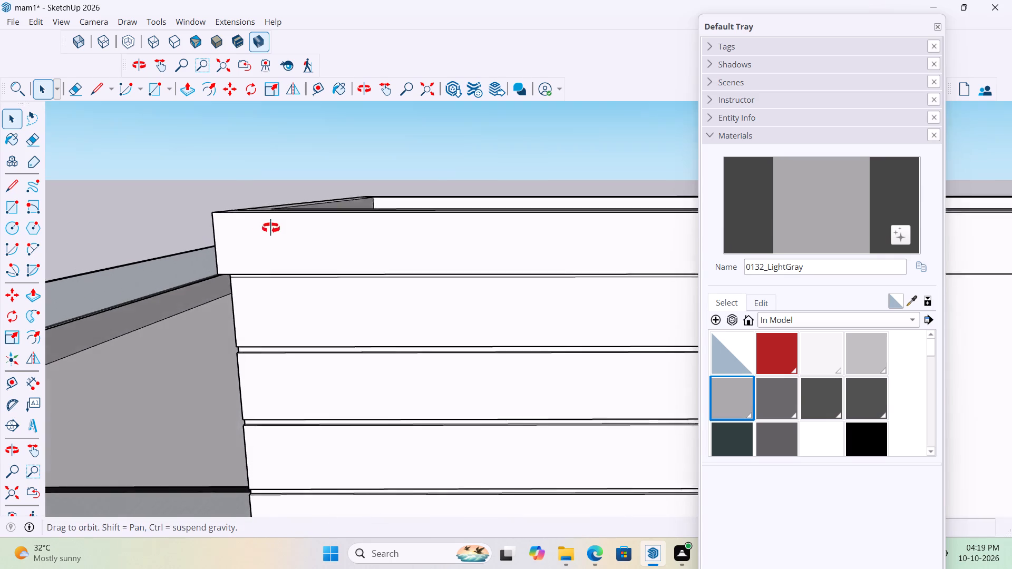
middle_click_drag(271, 228, 277, 237)
key("t")
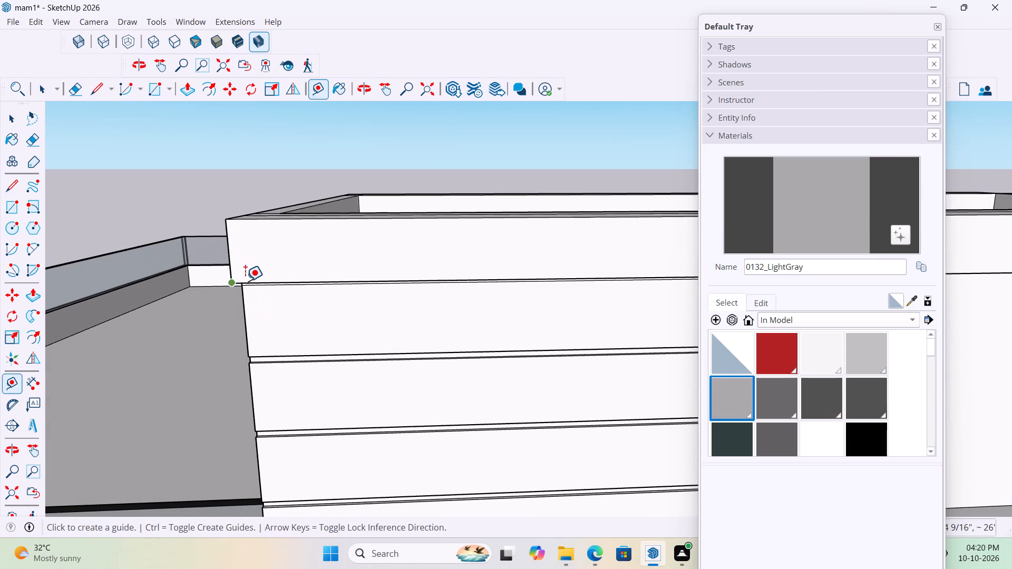
left_click(260, 281)
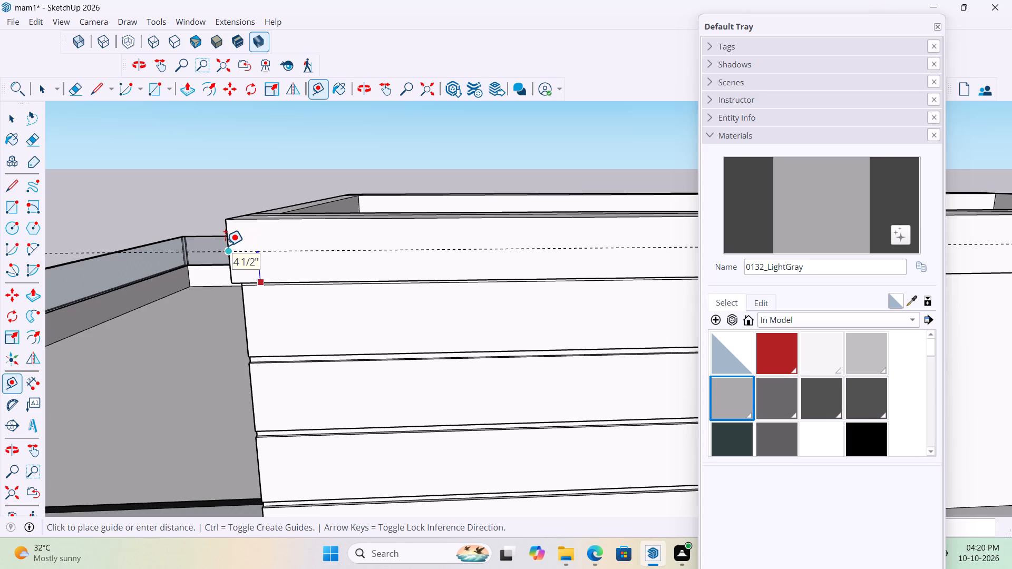
left_click(225, 246)
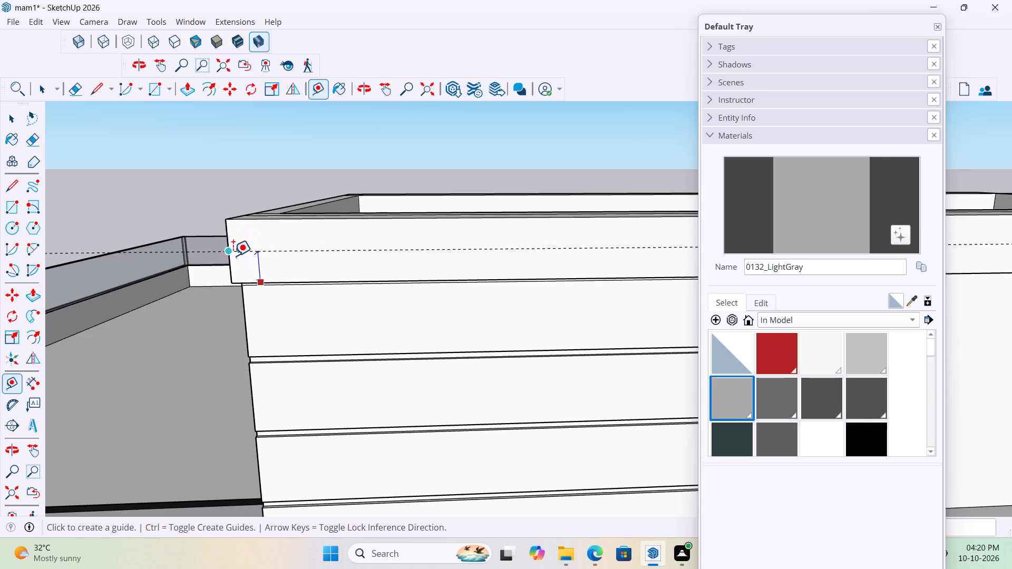
Place a vertical guide on the white strip beside the wood panel, about 3" in from the tower's outer corner edge.
scroll(162, 226, "down", 10)
scroll(222, 275, "up", 17)
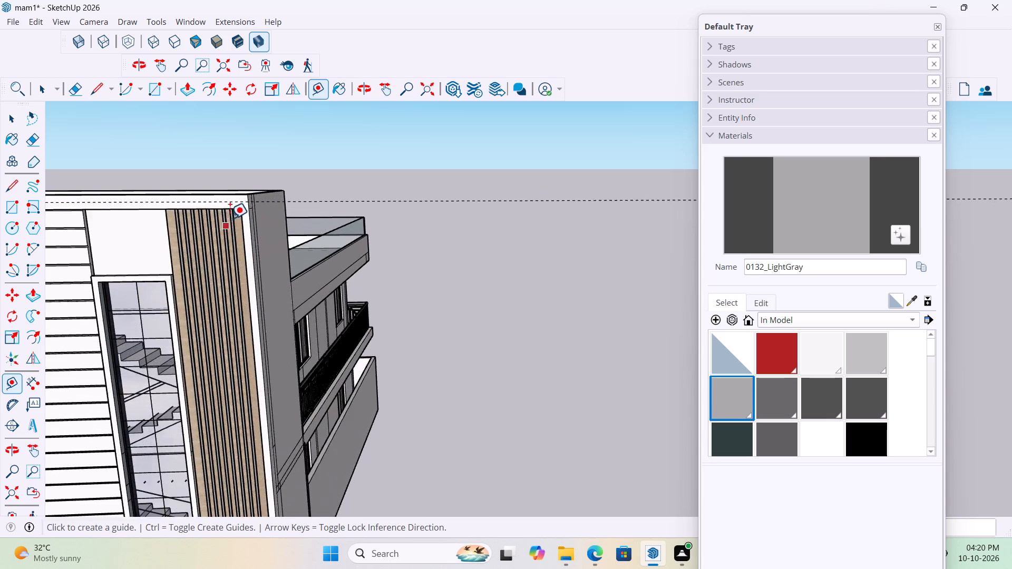
scroll(230, 219, "up", 11)
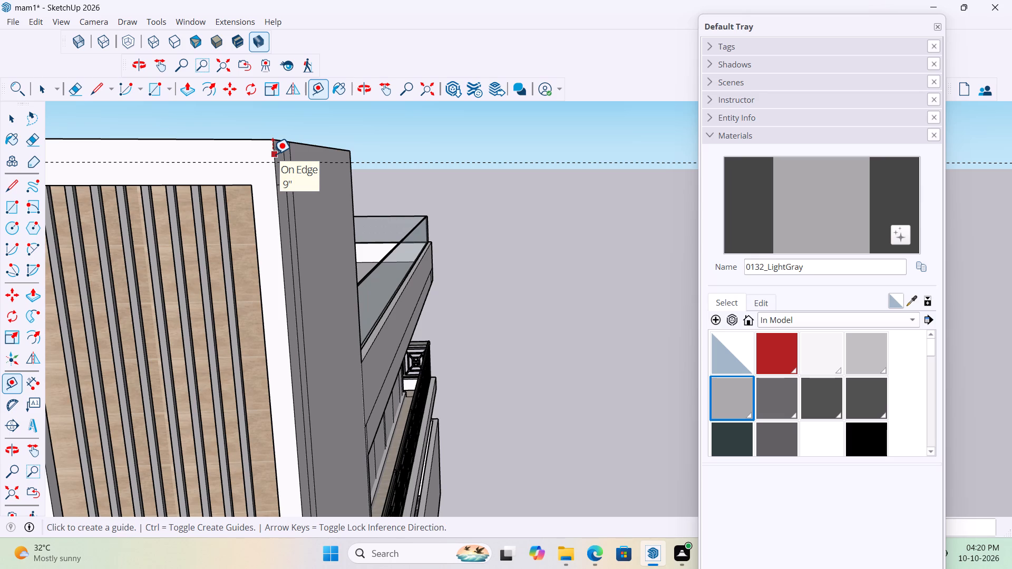
scroll(268, 158, "up", 3)
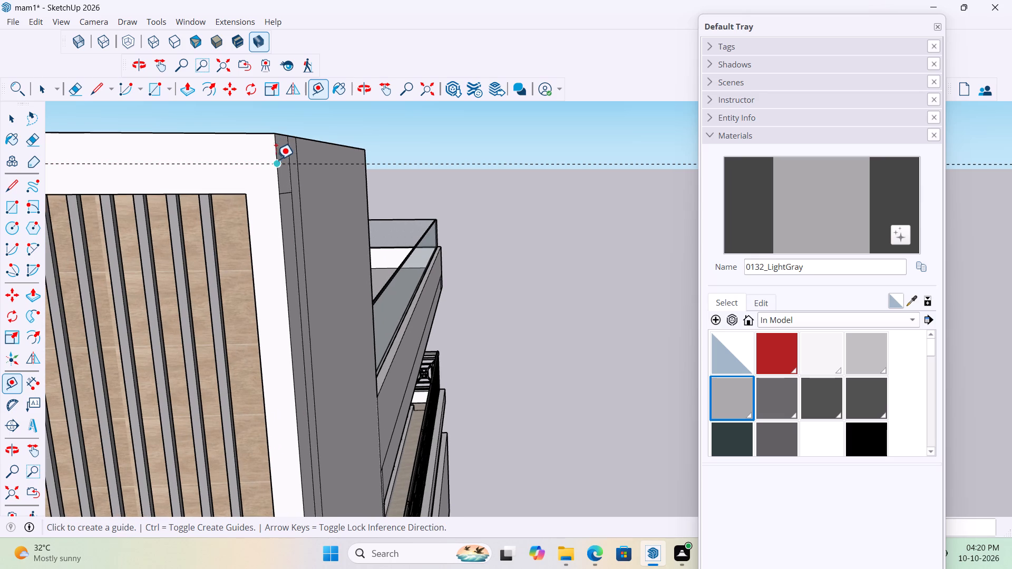
left_click(274, 154)
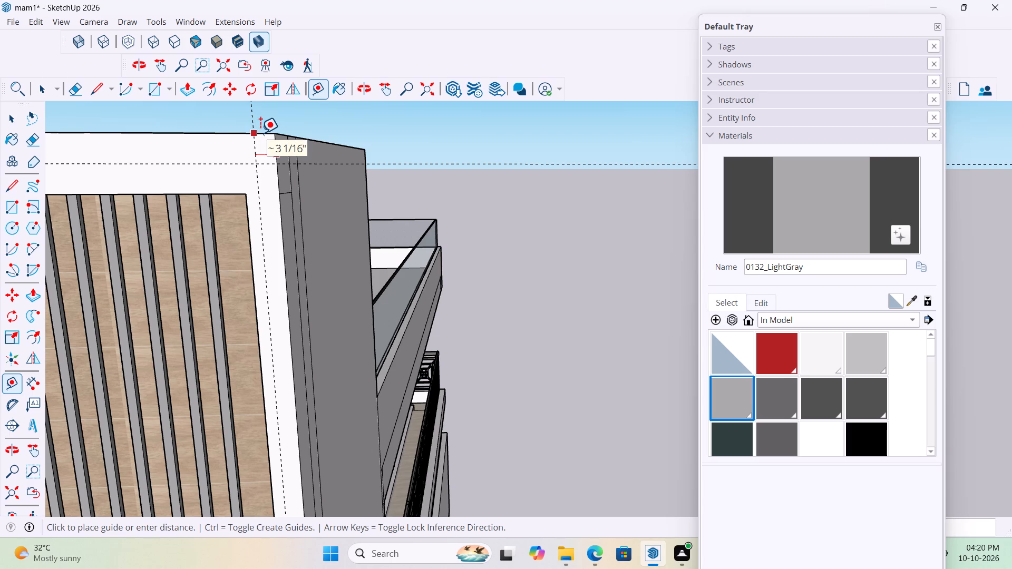
scroll(260, 133, "up", 1)
left_click(262, 136)
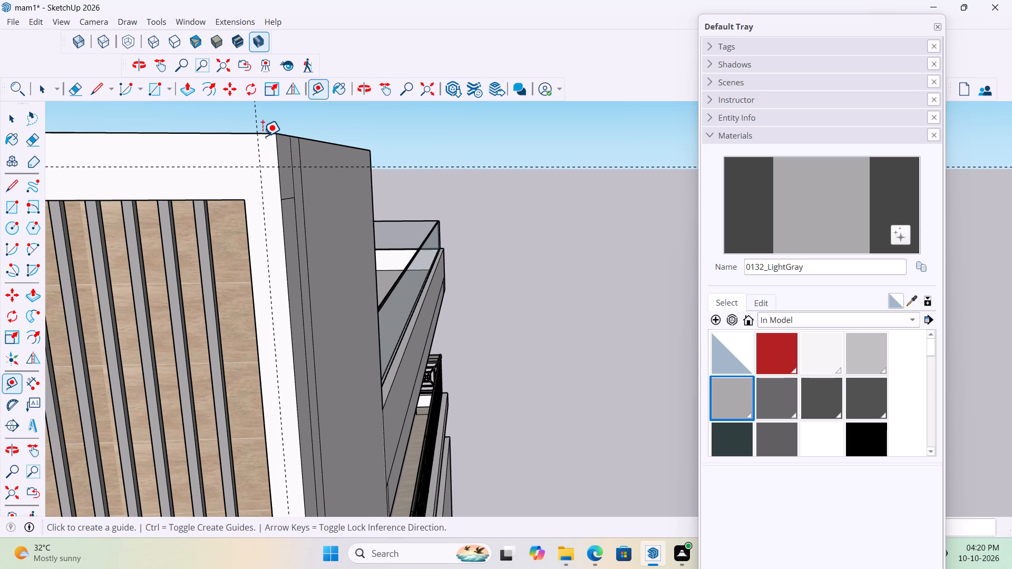
Examine both guides along the parapet band and the vertical corner strip, with the Tape Measure tool put away.
scroll(262, 136, "down", 4)
middle_click_drag(268, 163, 323, 160)
scroll(338, 194, "down", 4)
scroll(408, 227, "down", 4)
scroll(373, 247, "up", 6)
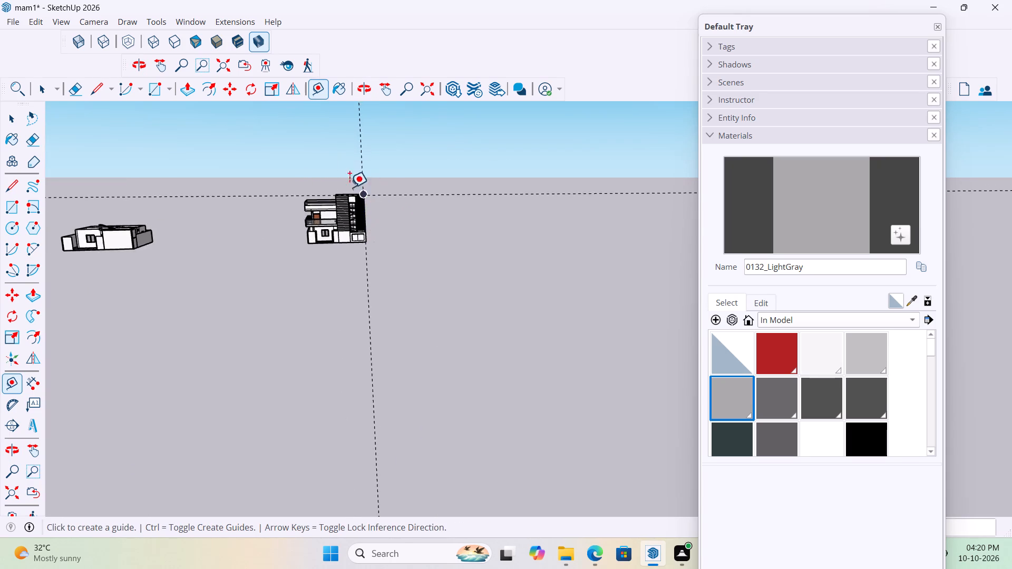
scroll(349, 188, "up", 1)
scroll(353, 157, "down", 4)
key("space")
key("space")
scroll(370, 144, "up", 2)
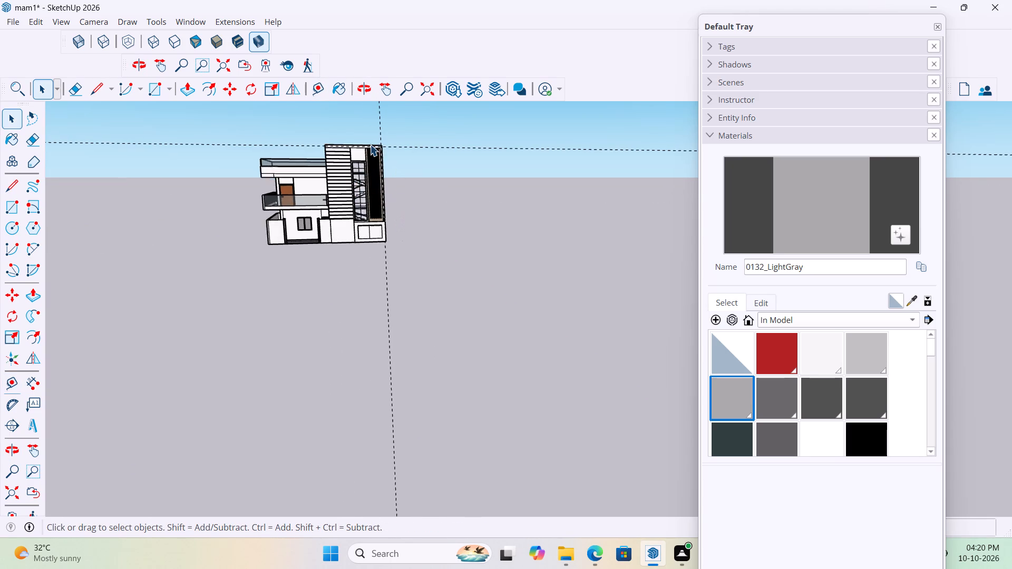
scroll(370, 144, "up", 14)
scroll(158, 151, "up", 4)
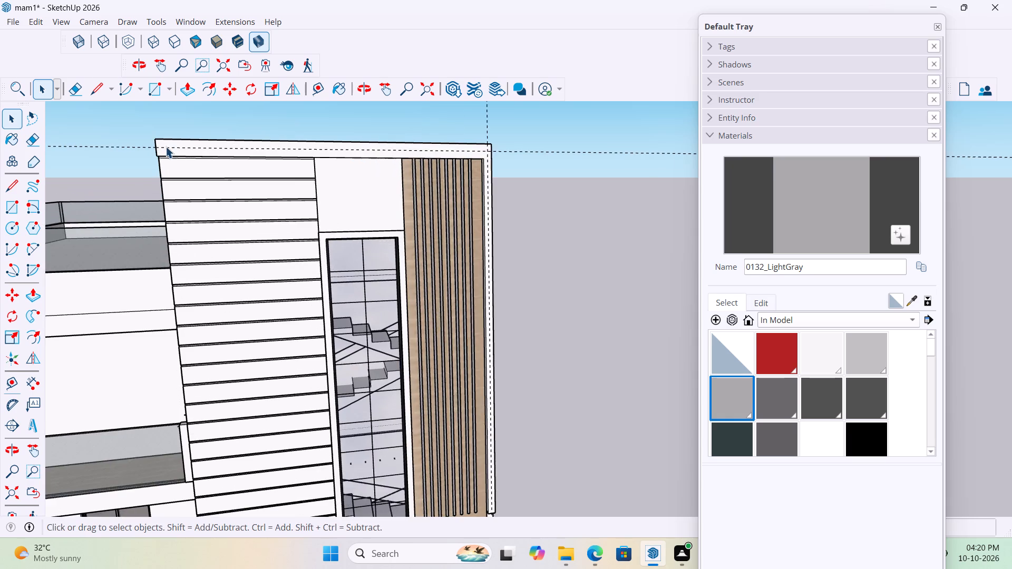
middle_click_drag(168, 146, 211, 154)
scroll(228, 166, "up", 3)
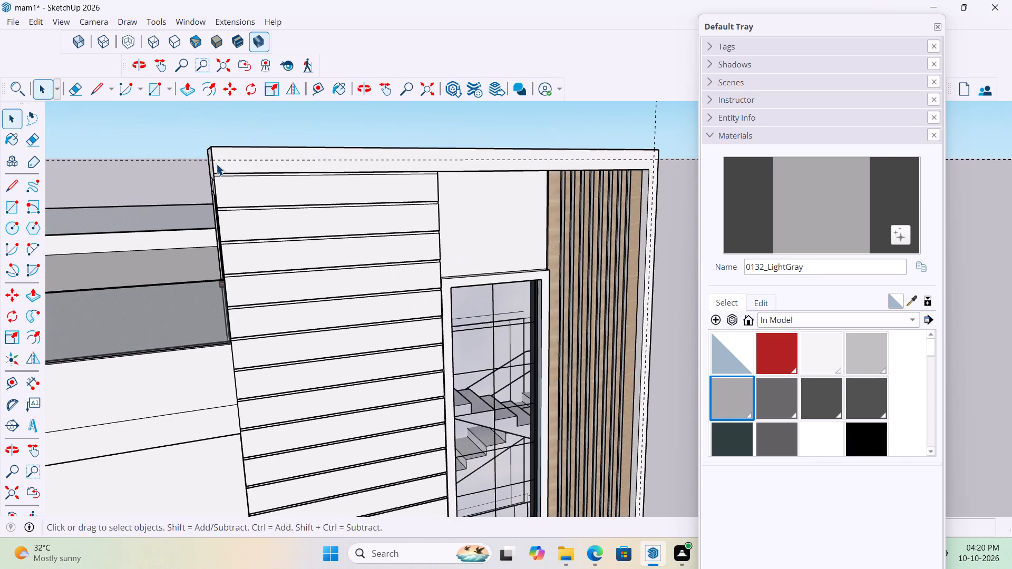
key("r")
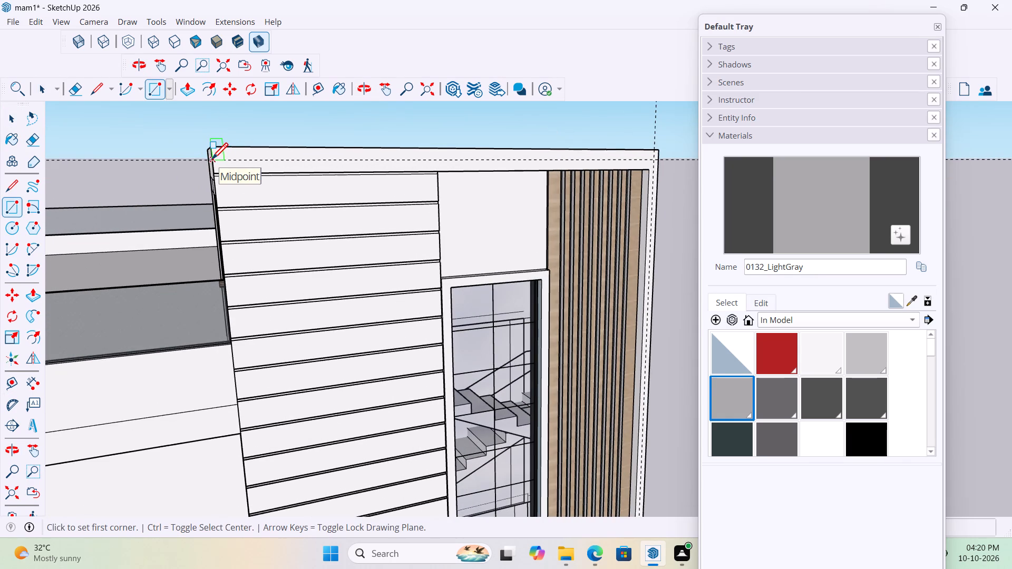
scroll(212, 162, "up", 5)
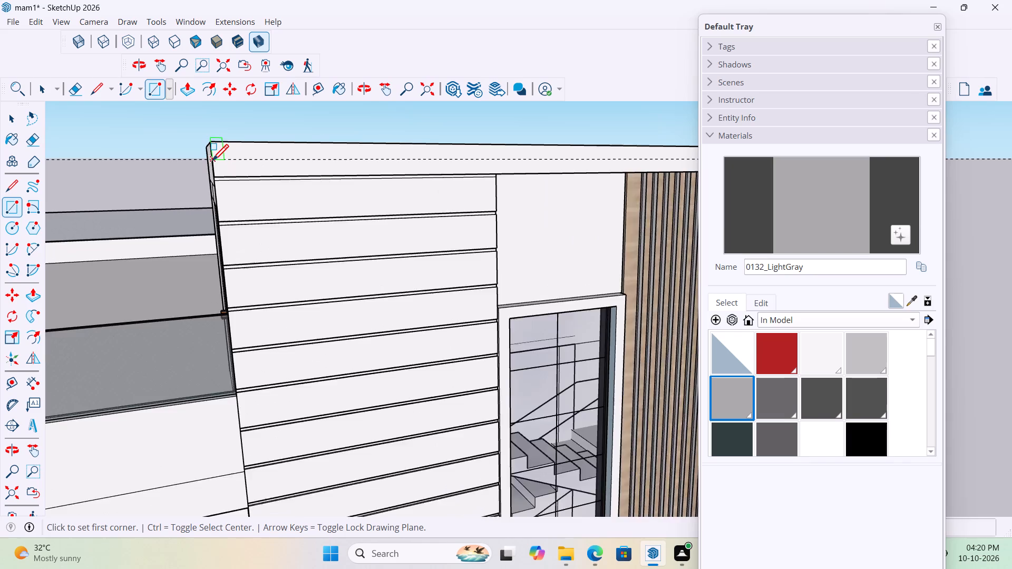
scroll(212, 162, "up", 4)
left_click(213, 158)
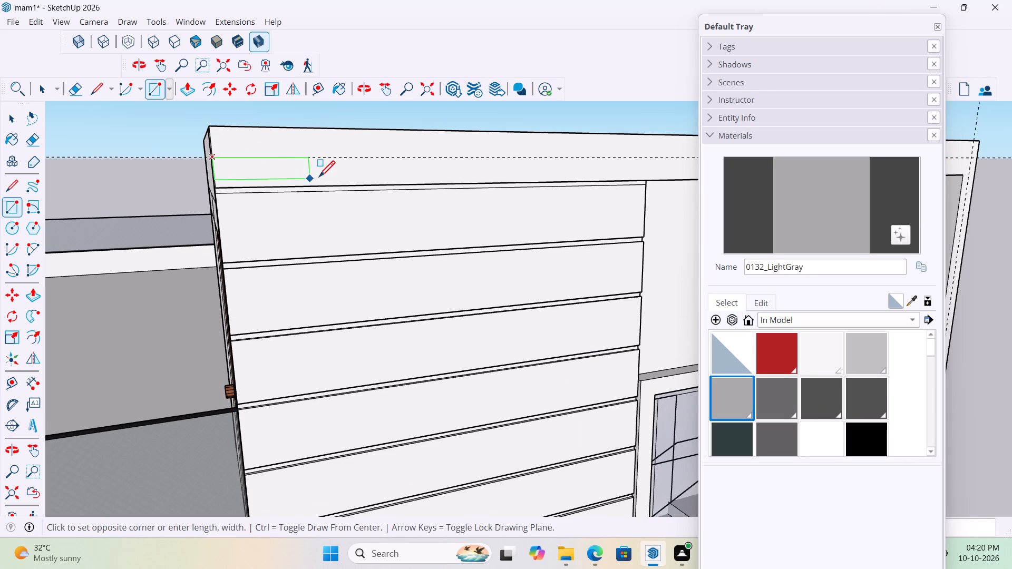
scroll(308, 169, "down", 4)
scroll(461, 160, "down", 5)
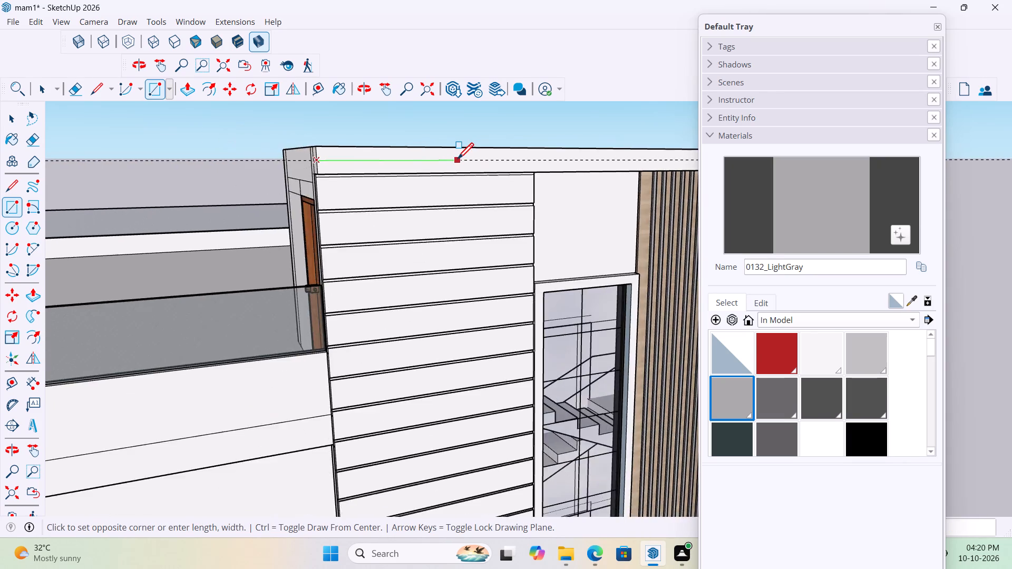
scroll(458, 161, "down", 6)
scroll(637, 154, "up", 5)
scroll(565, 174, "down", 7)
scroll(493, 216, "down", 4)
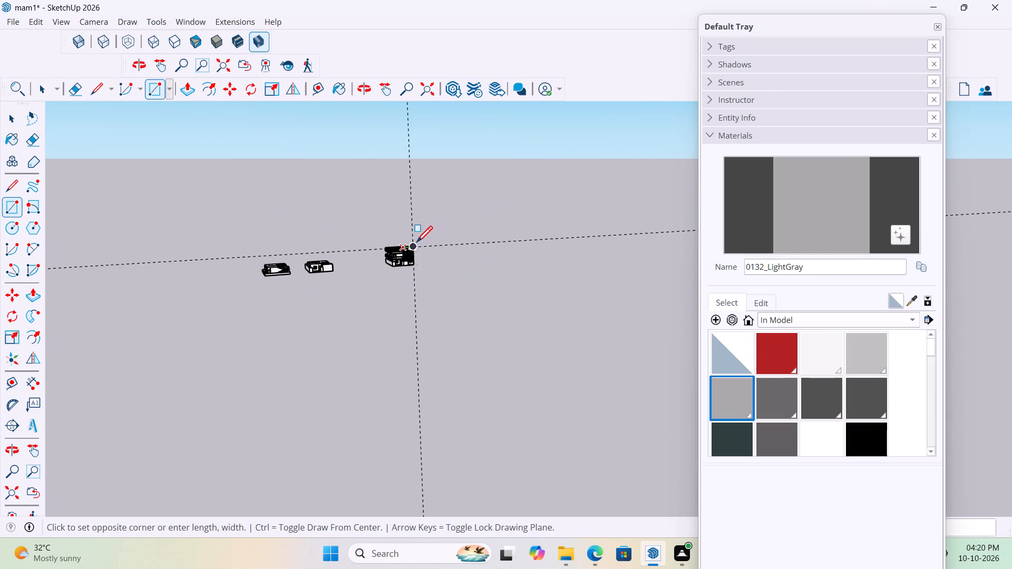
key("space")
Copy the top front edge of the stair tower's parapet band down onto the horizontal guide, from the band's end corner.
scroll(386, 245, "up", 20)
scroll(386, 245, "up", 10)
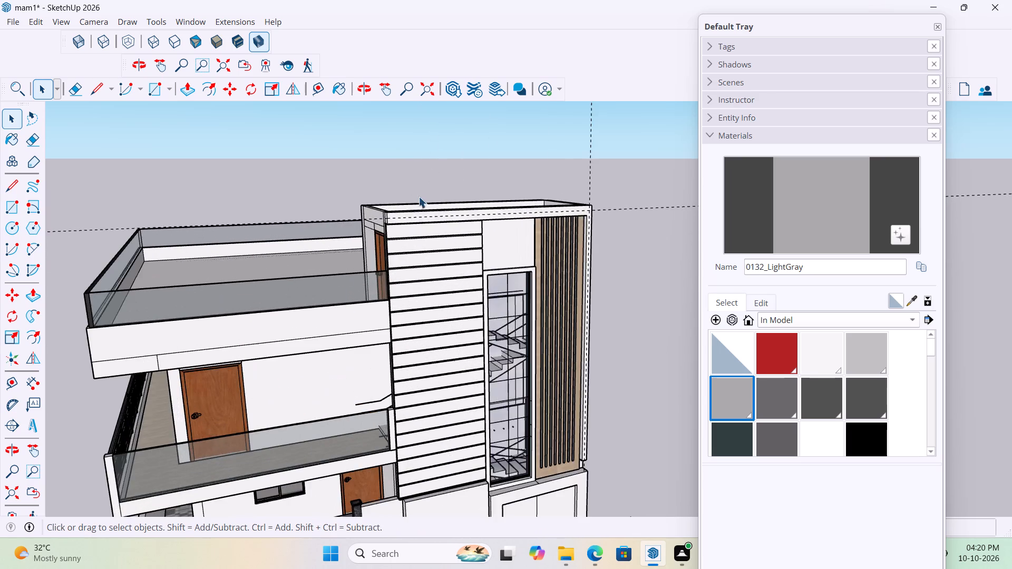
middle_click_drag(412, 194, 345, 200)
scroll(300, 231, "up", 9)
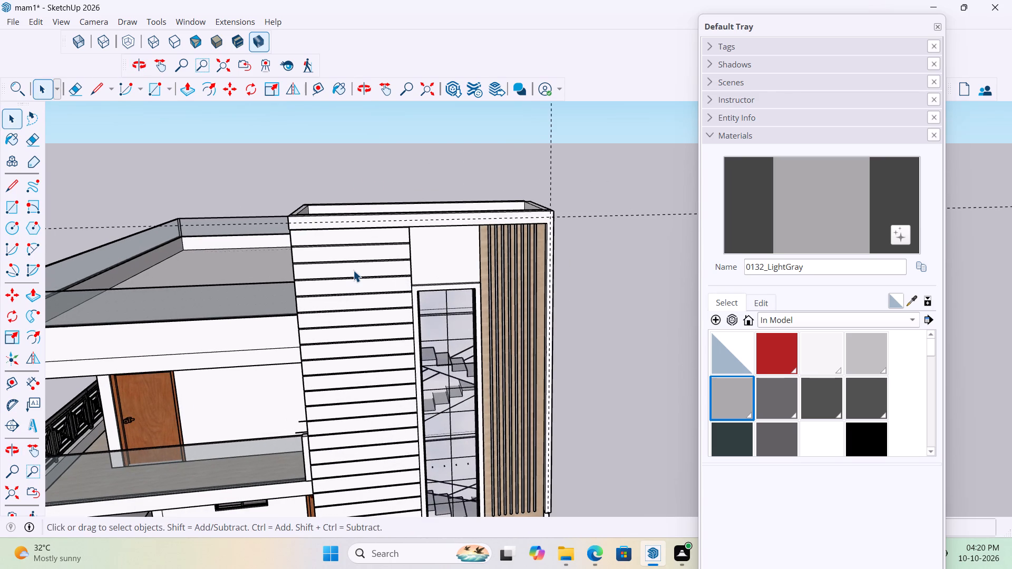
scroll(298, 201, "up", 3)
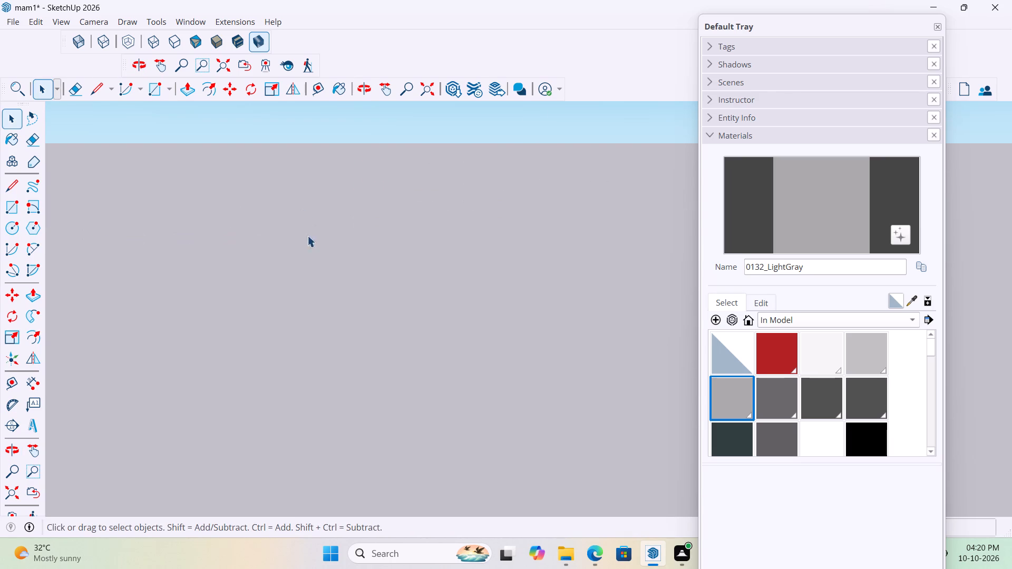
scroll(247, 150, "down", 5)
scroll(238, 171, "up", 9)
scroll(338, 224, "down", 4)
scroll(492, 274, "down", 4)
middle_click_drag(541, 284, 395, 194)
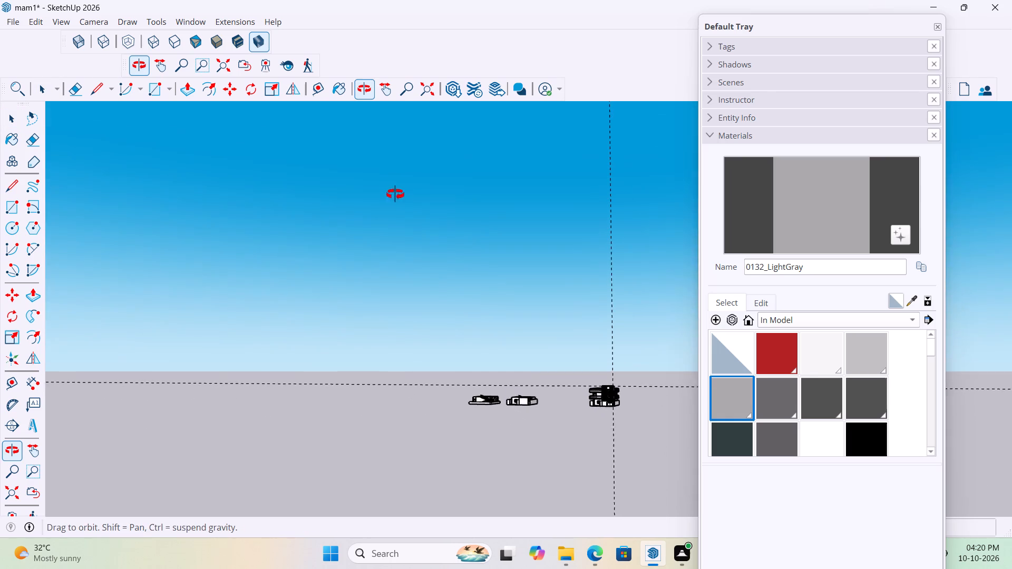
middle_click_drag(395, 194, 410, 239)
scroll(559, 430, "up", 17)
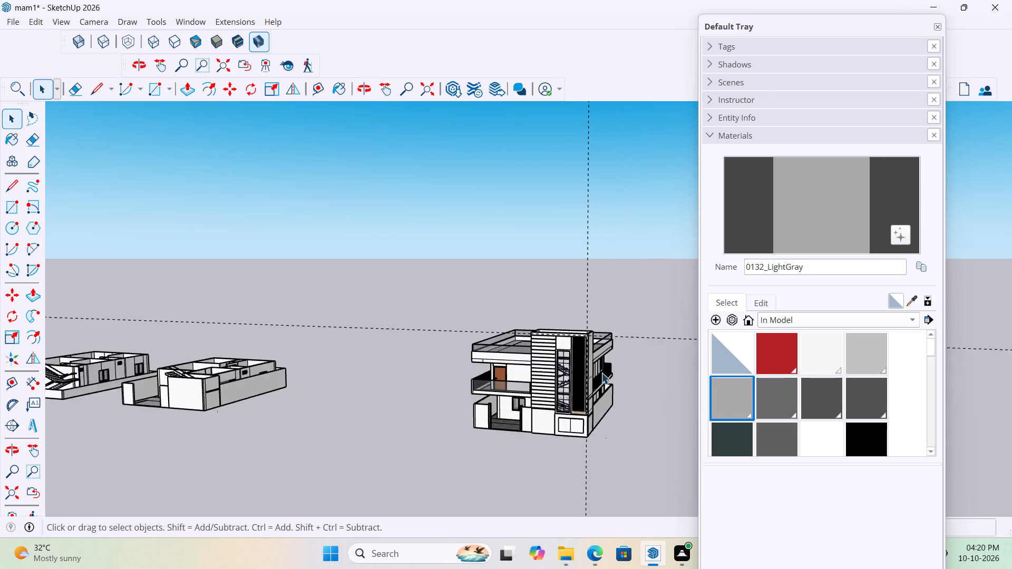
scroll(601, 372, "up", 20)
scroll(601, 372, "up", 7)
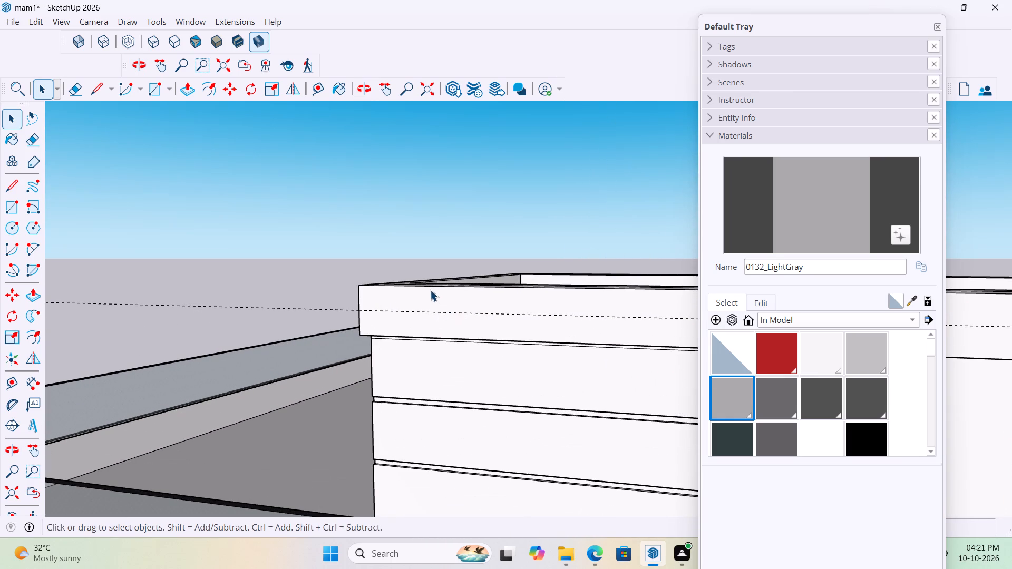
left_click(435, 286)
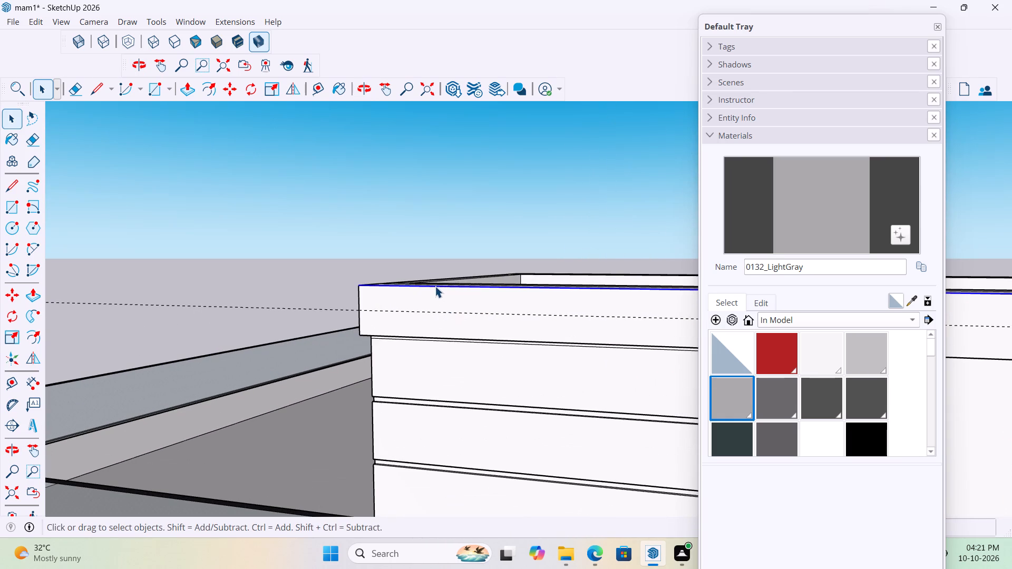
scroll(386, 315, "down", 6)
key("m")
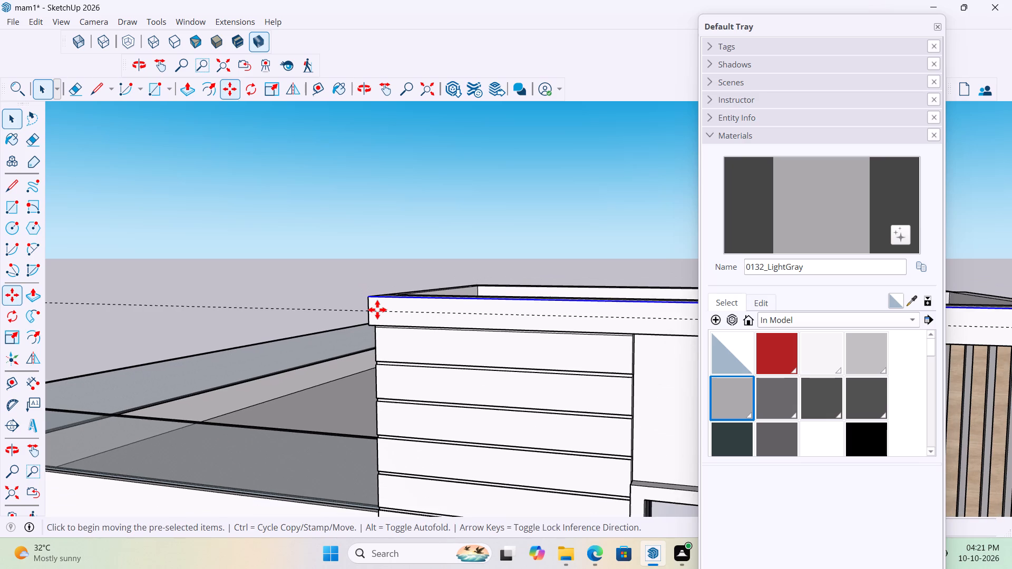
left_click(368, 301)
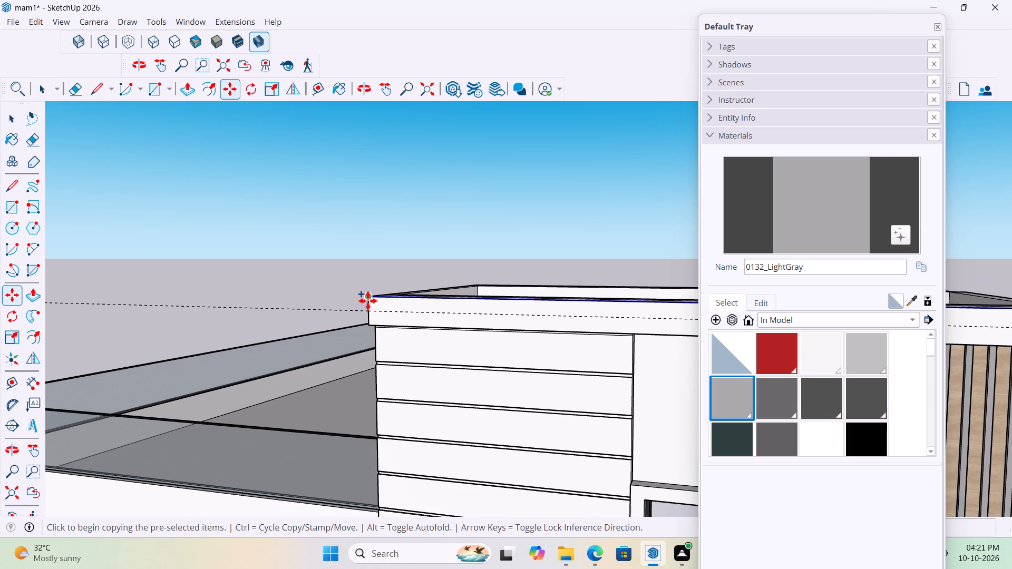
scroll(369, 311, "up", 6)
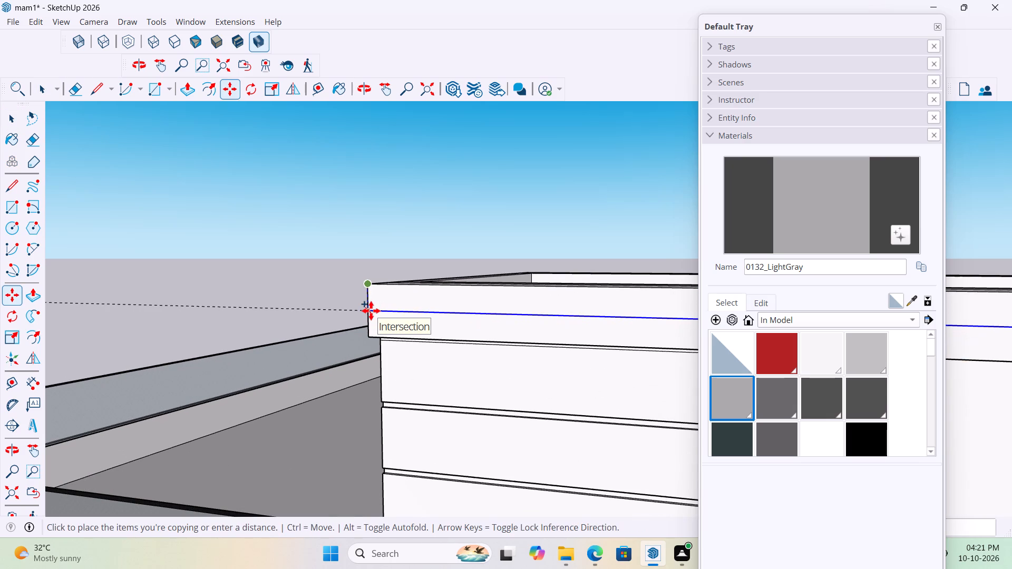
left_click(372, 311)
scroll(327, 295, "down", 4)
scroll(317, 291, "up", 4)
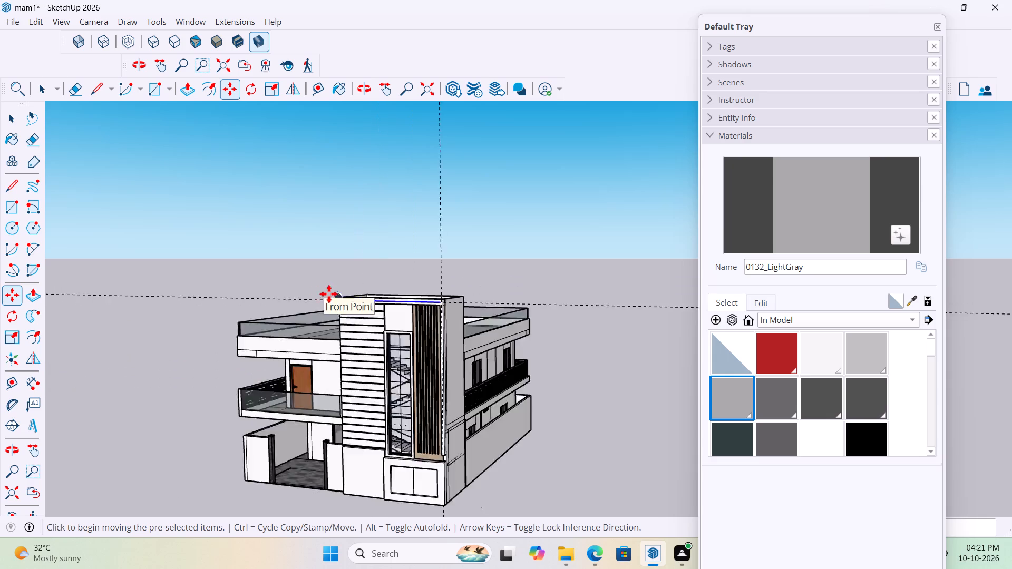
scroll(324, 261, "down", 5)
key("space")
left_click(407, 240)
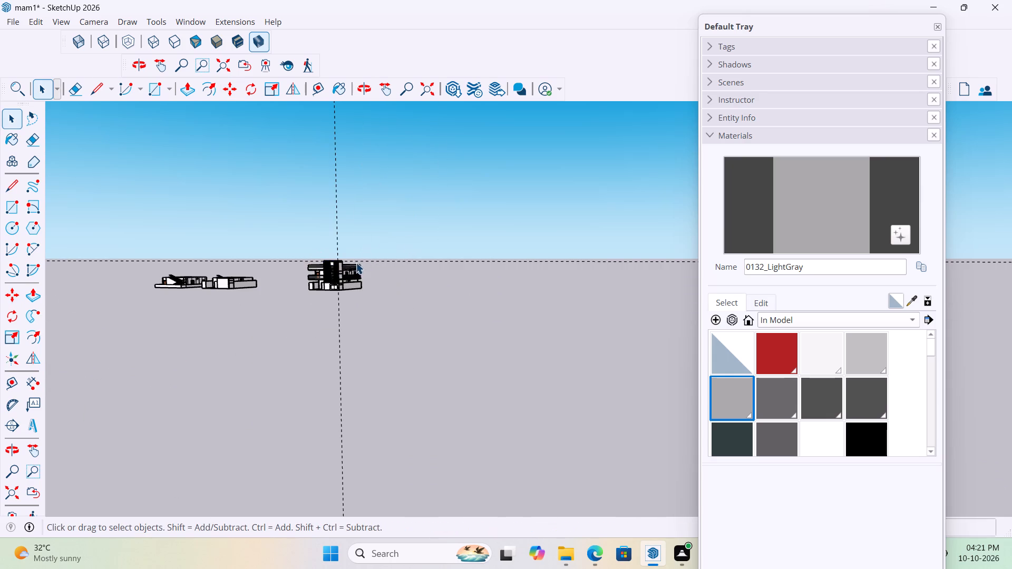
Close the Default Tray to free the drawing area around the stair tower.
scroll(354, 262, "up", 6)
scroll(454, 252, "down", 4)
scroll(566, 250, "up", 4)
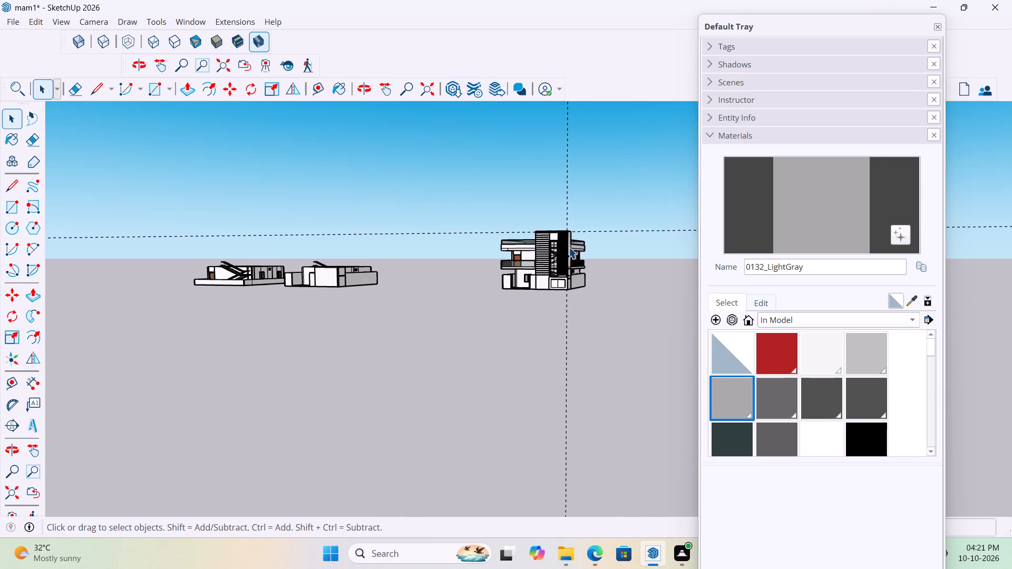
scroll(569, 246, "up", 8)
middle_click_drag(570, 235, 626, 264)
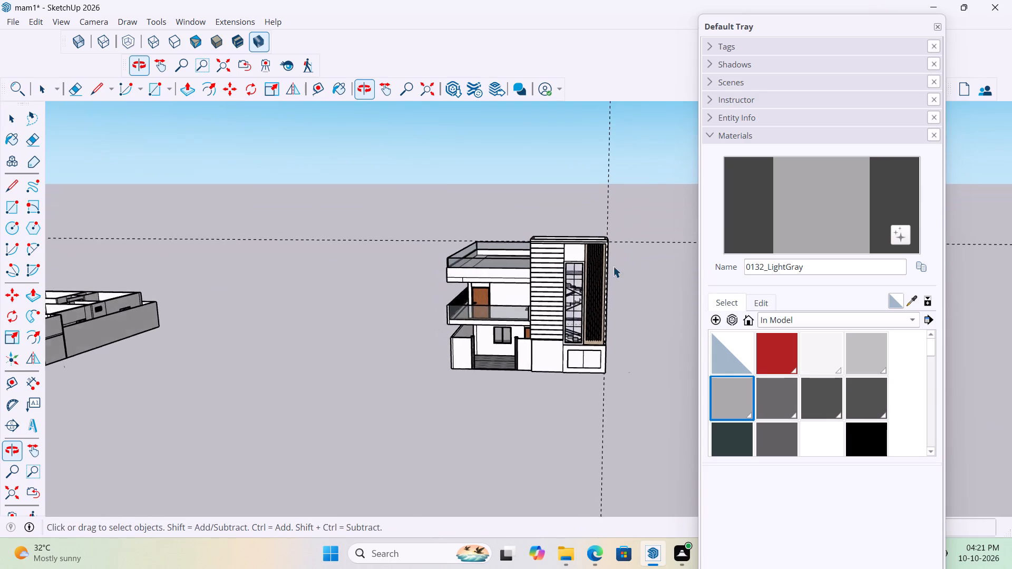
scroll(606, 261, "up", 10)
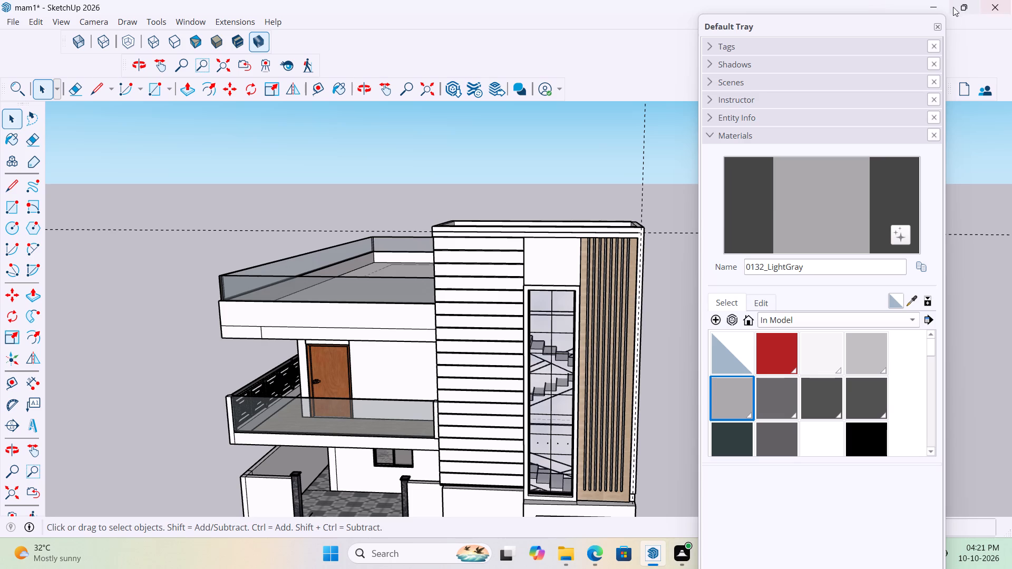
left_click(937, 27)
Examine the copied line on the parapet band at both ends, including where it approaches the vertical guide beside the wood panel.
scroll(638, 298, "up", 3)
middle_click_drag(627, 251, 509, 300)
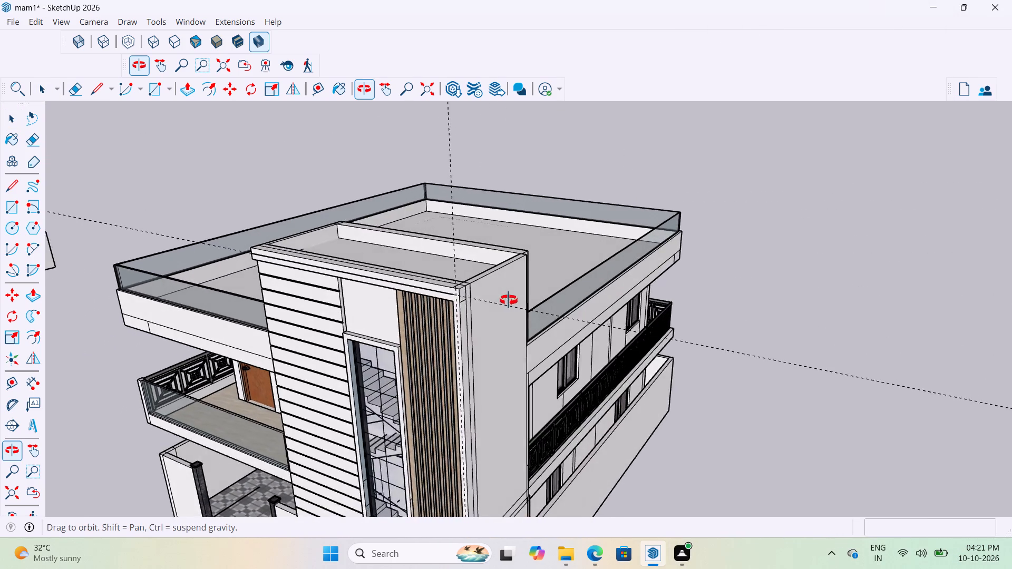
middle_click_drag(509, 300, 484, 295)
scroll(386, 279, "up", 12)
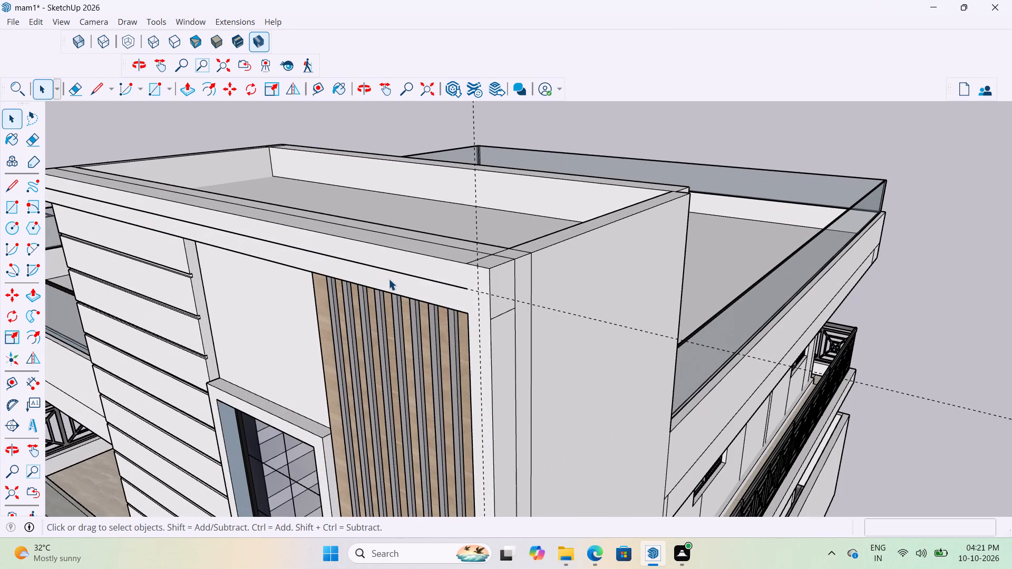
scroll(488, 284, "down", 3)
middle_click_drag(488, 284, 568, 280)
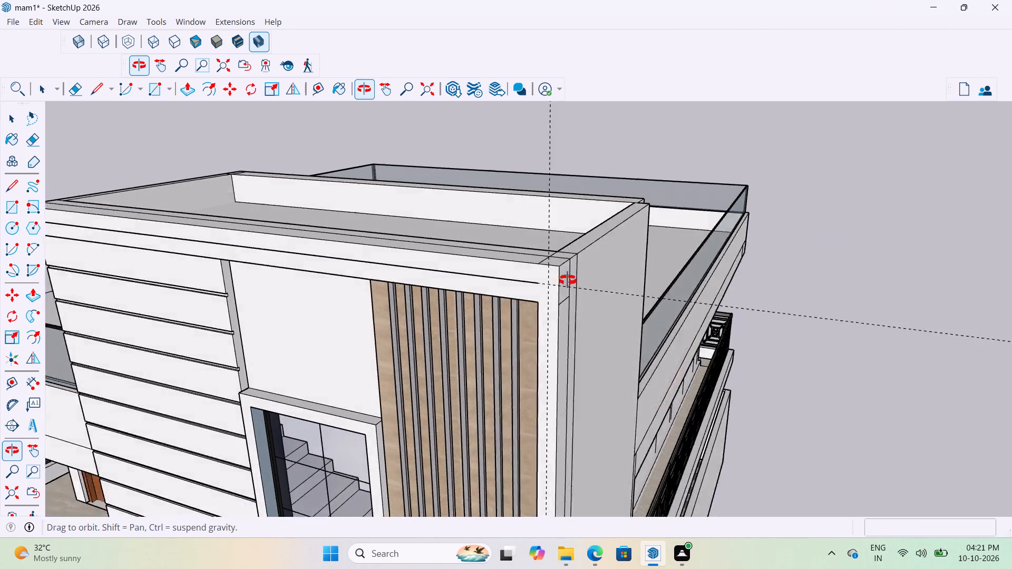
middle_click_drag(568, 280, 652, 287)
scroll(692, 287, "down", 3)
scroll(541, 289, "up", 3)
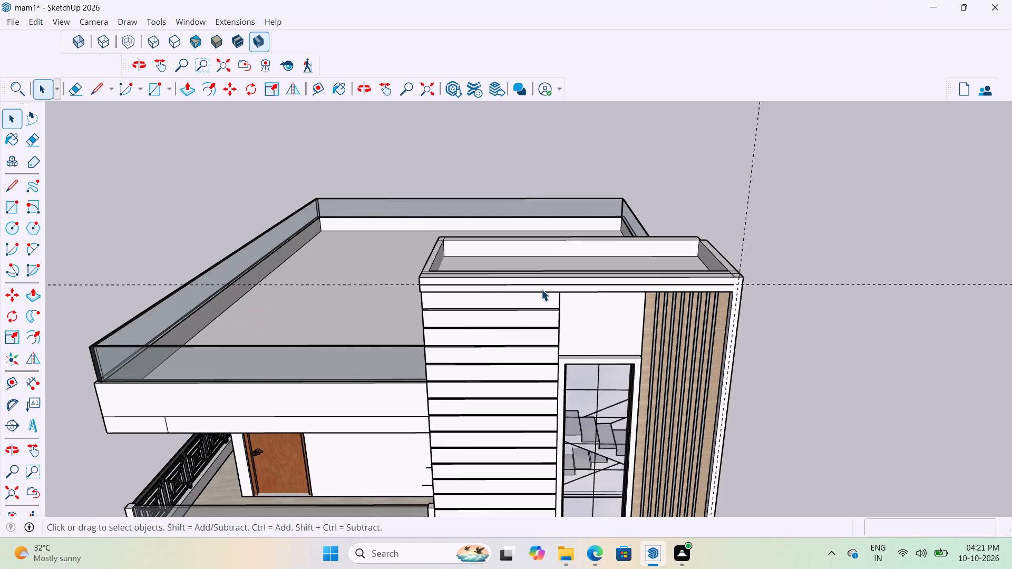
scroll(486, 281, "up", 8)
middle_click_drag(434, 279, 610, 273)
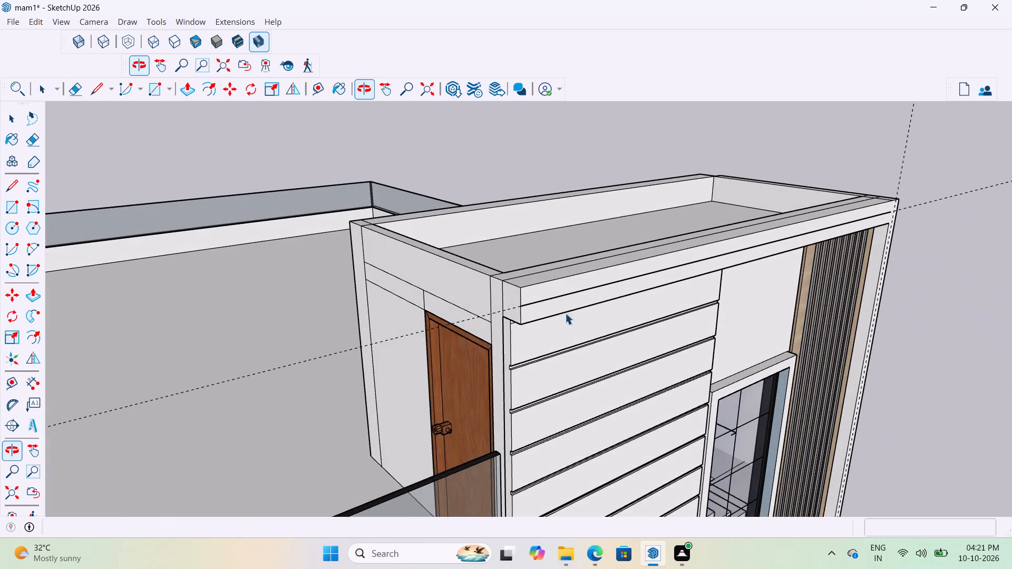
scroll(550, 314, "up", 19)
scroll(509, 300, "up", 8)
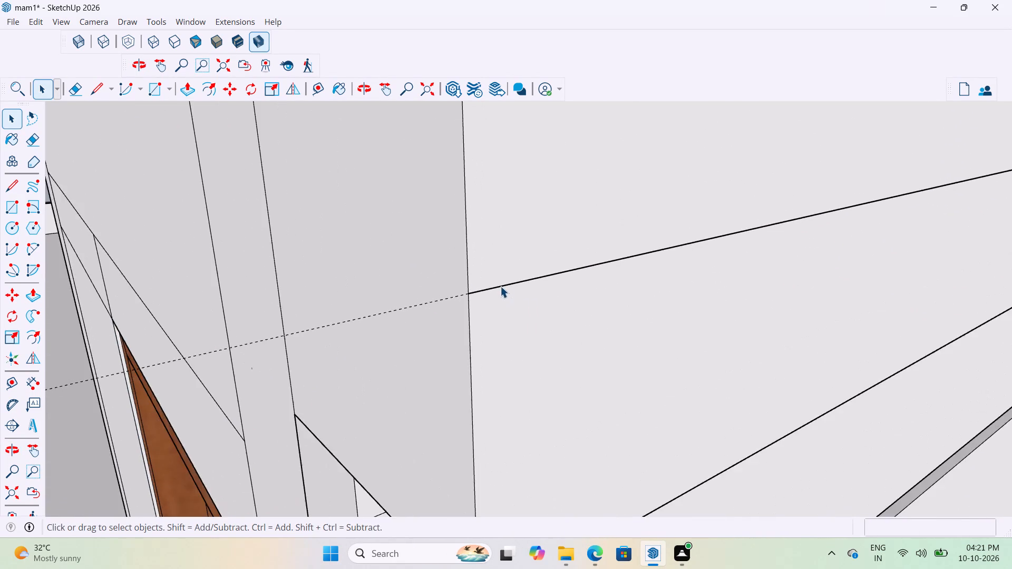
scroll(500, 286, "up", 5)
scroll(389, 306, "down", 12)
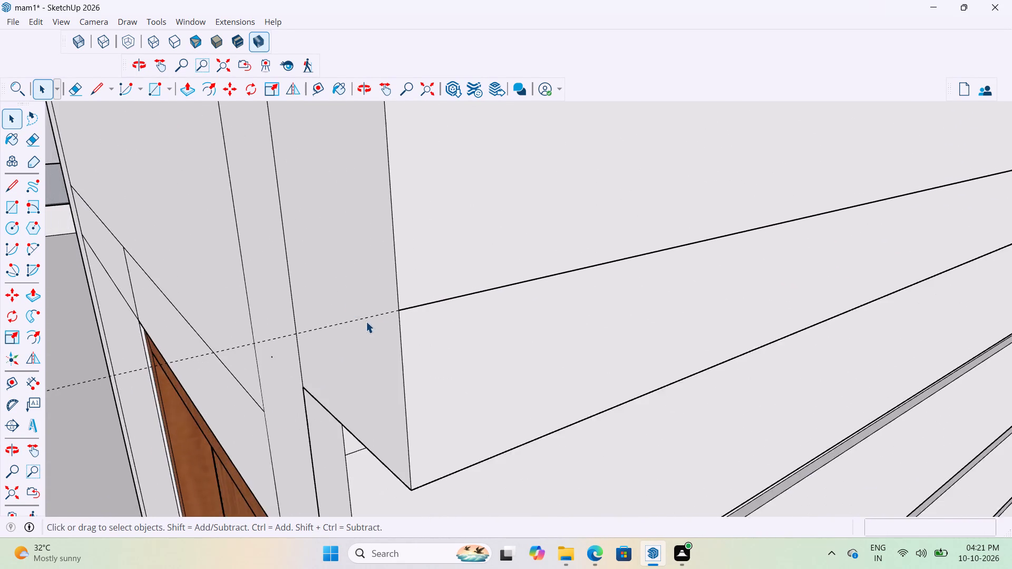
scroll(366, 321, "down", 20)
scroll(366, 321, "down", 4)
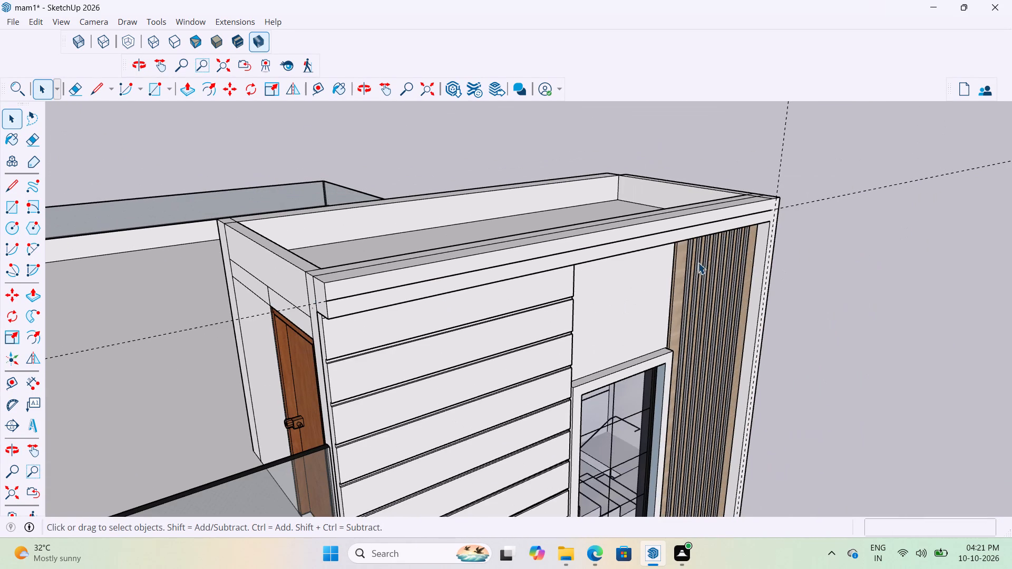
middle_click_drag(751, 234, 523, 202)
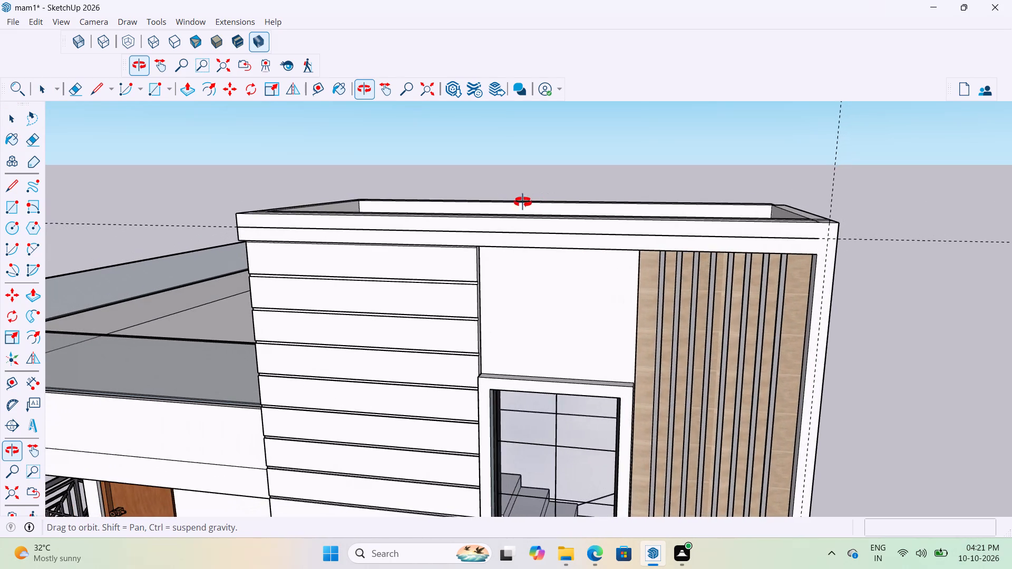
middle_click_drag(523, 202, 532, 231)
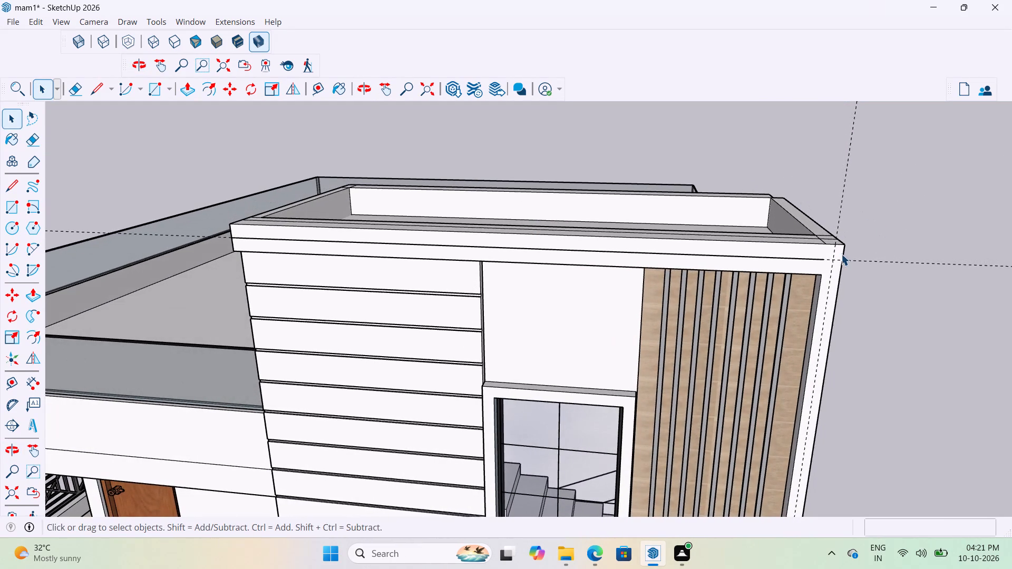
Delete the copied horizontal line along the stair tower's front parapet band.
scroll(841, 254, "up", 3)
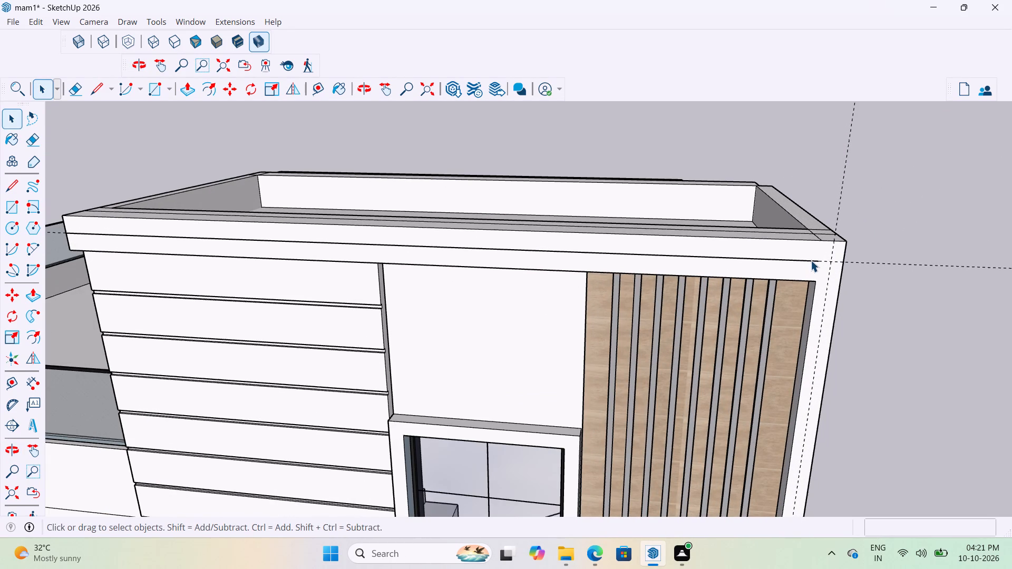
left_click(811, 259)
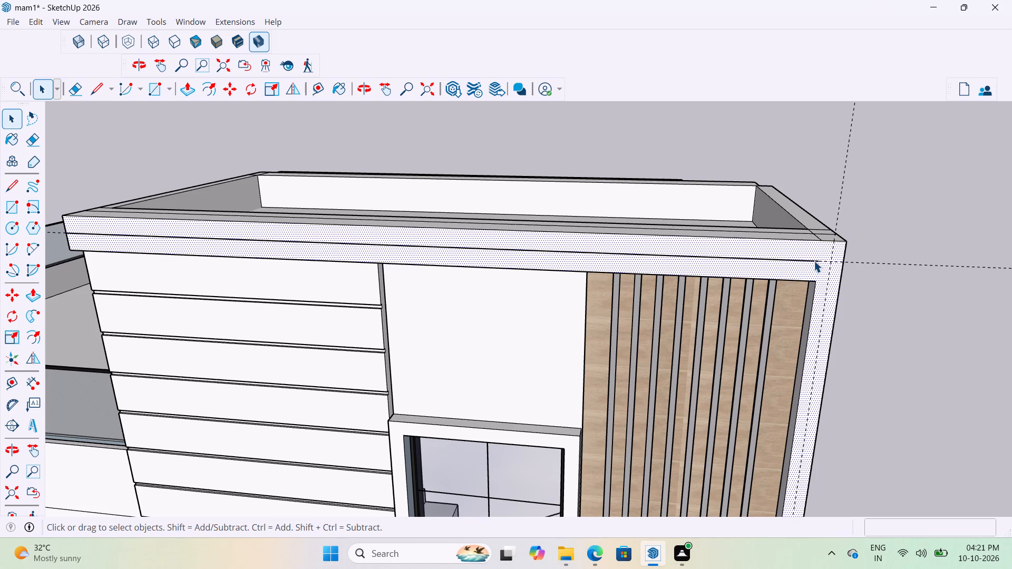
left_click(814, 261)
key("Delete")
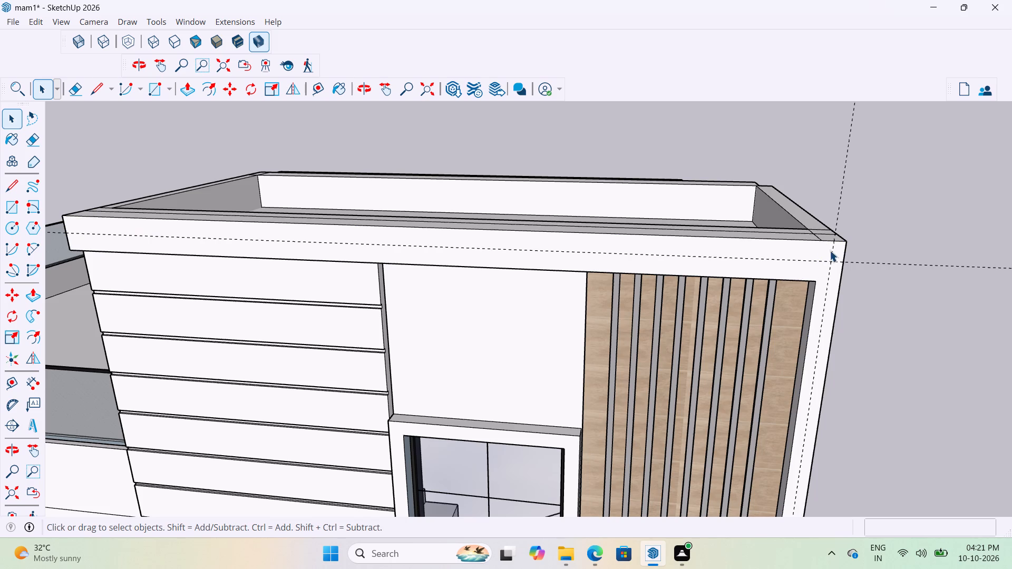
Delete the two short line segments crossing the stair tower parapet's top face at the corner beside the wood panel.
scroll(824, 239, "up", 1)
middle_click_drag(824, 239, 836, 322)
scroll(826, 243, "down", 1)
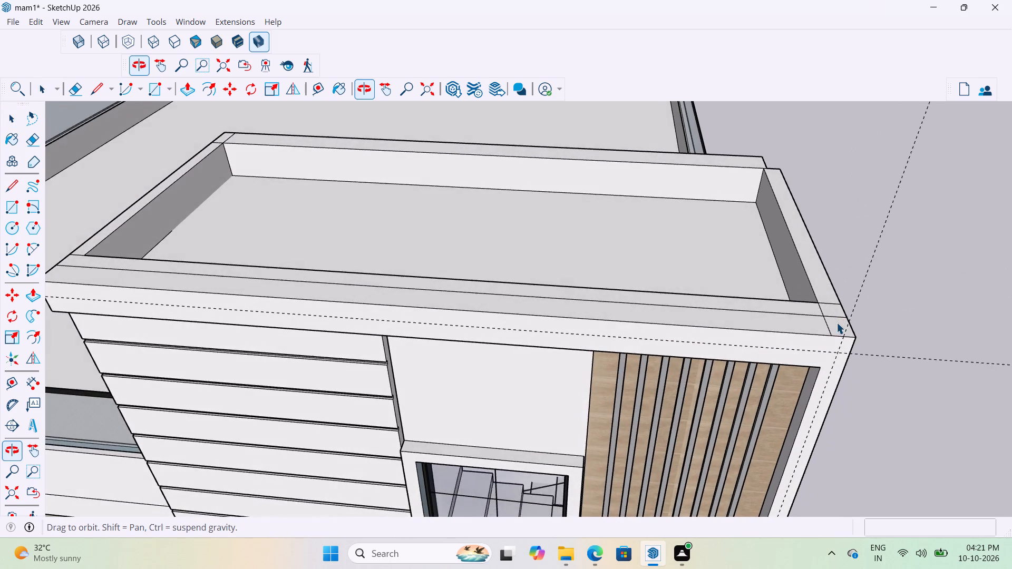
scroll(842, 325, "up", 11)
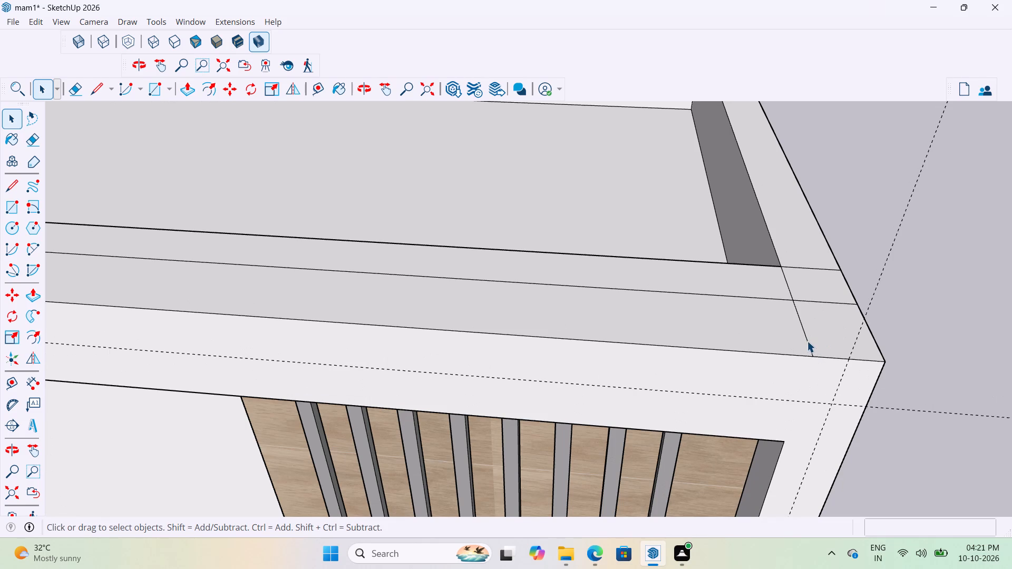
left_click(807, 341)
key("Delete")
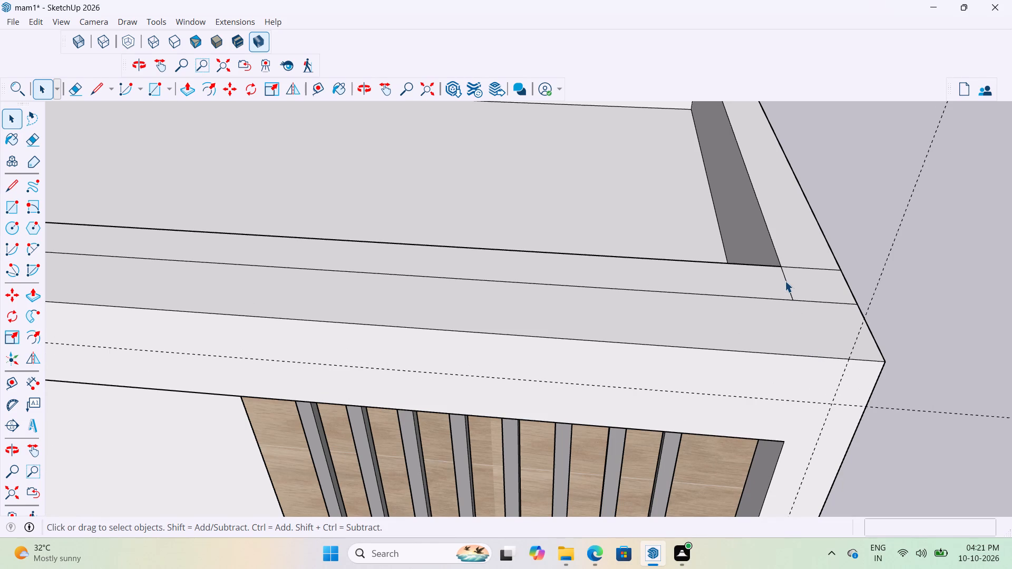
left_click(785, 281)
key("Delete")
Copy the top front edge of the stair tower's parapet band 4 1/2" down onto the horizontal guide.
scroll(845, 267, "down", 5)
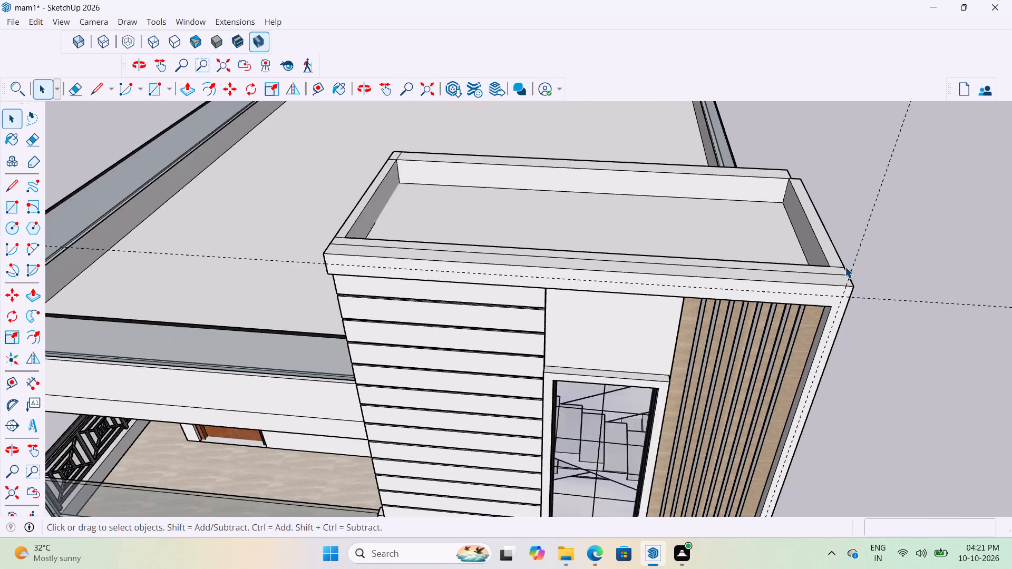
scroll(845, 267, "down", 5)
scroll(757, 291, "up", 3)
scroll(655, 252, "up", 3)
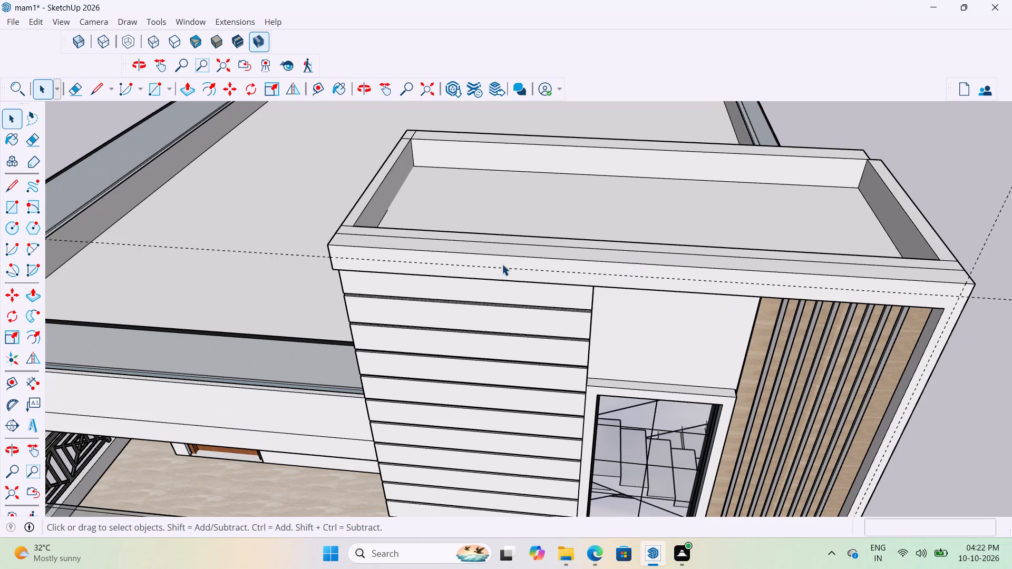
left_click(533, 256)
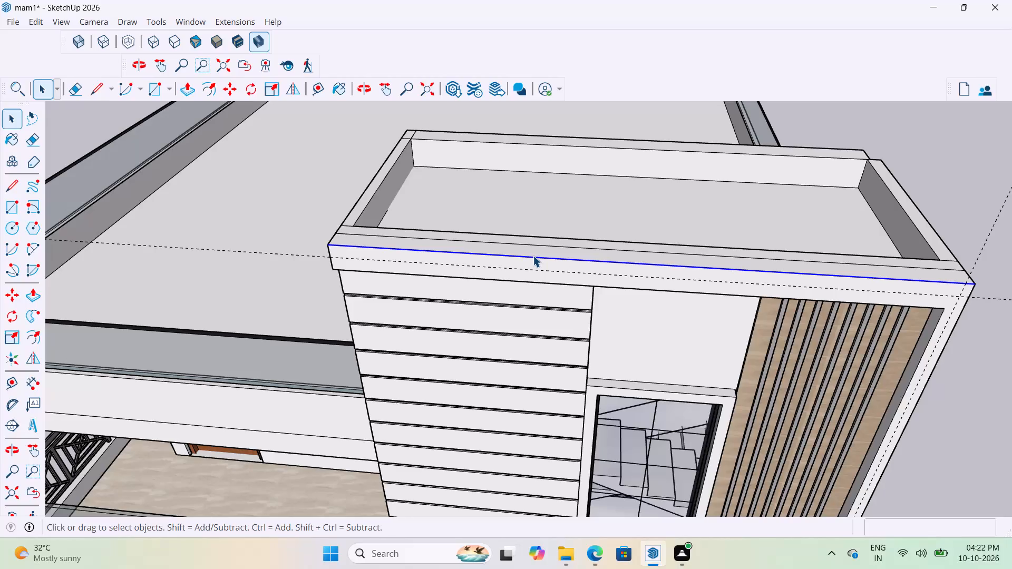
key("m")
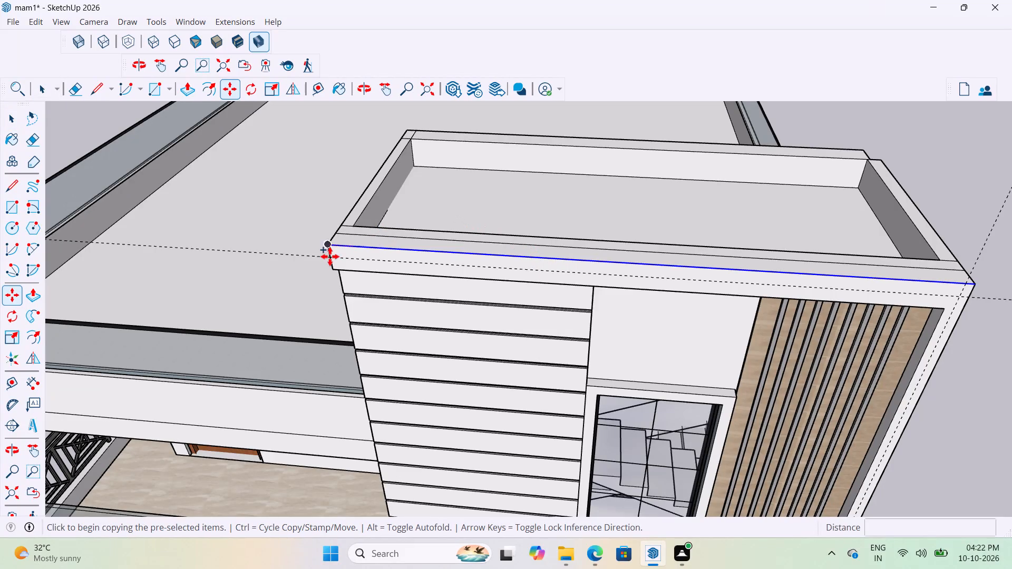
left_click(328, 243)
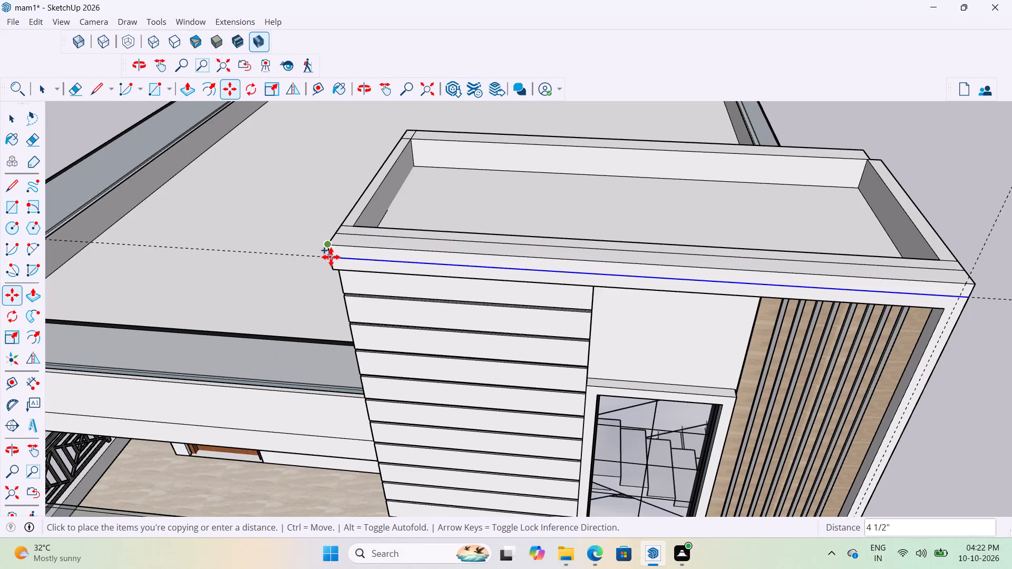
left_click(331, 257)
Copy the new horizontal line on the parapet band 0.8" upward from its end on the band's outer edge.
scroll(690, 273, "down", 4)
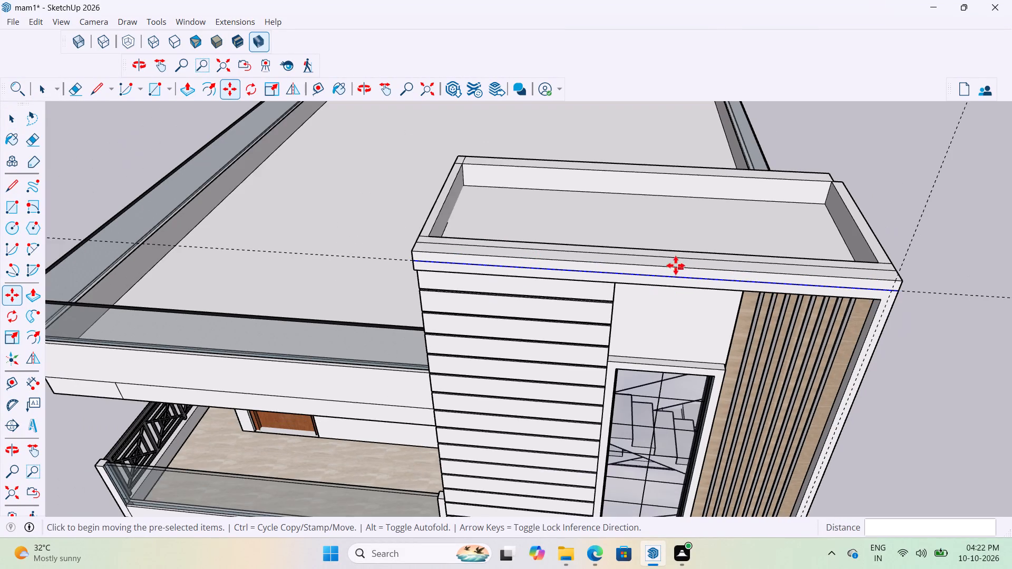
scroll(914, 309, "up", 4)
scroll(862, 291, "down", 4)
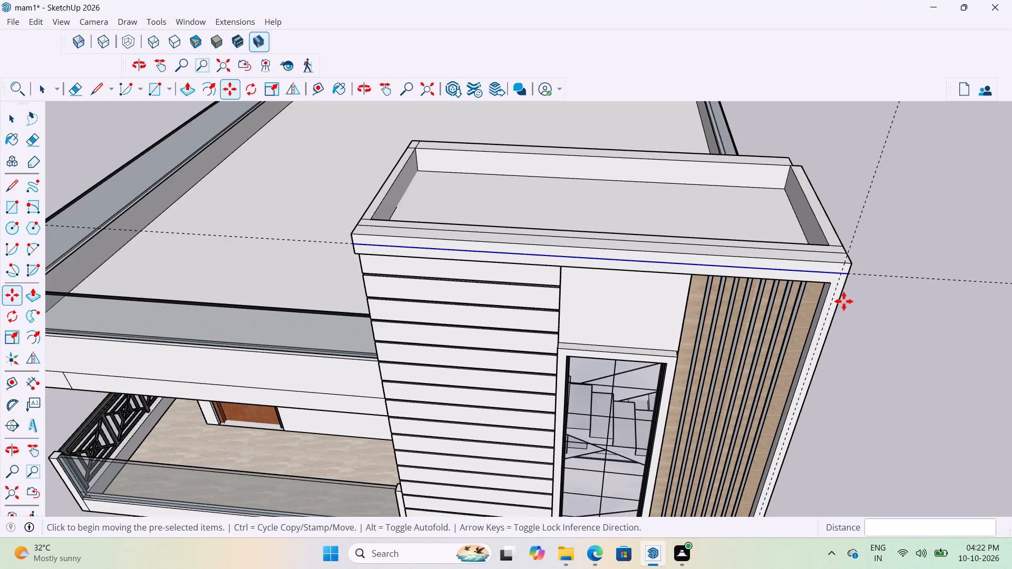
middle_click_drag(841, 292, 806, 240)
scroll(834, 246, "up", 1)
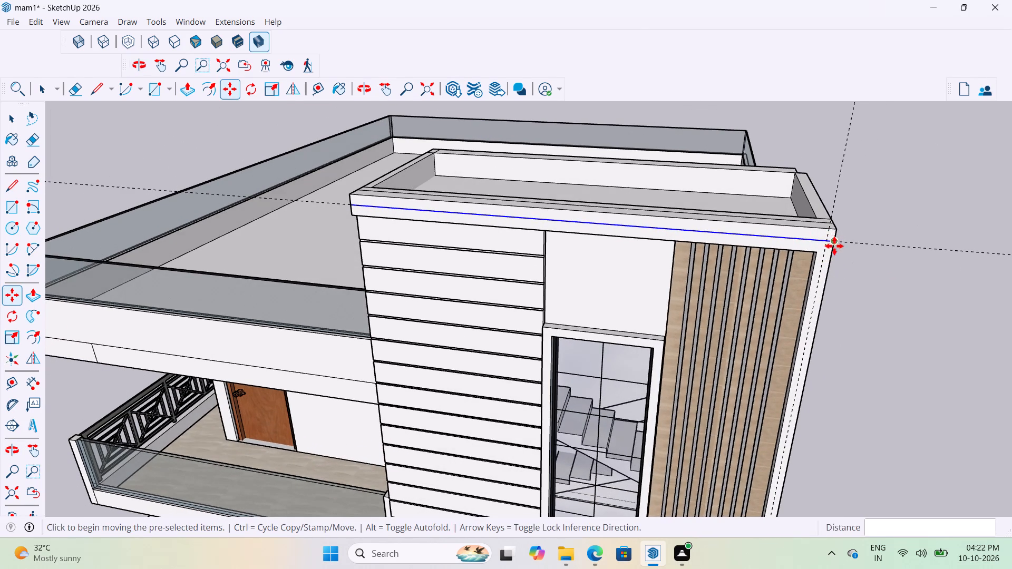
scroll(834, 246, "up", 6)
scroll(834, 246, "down", 4)
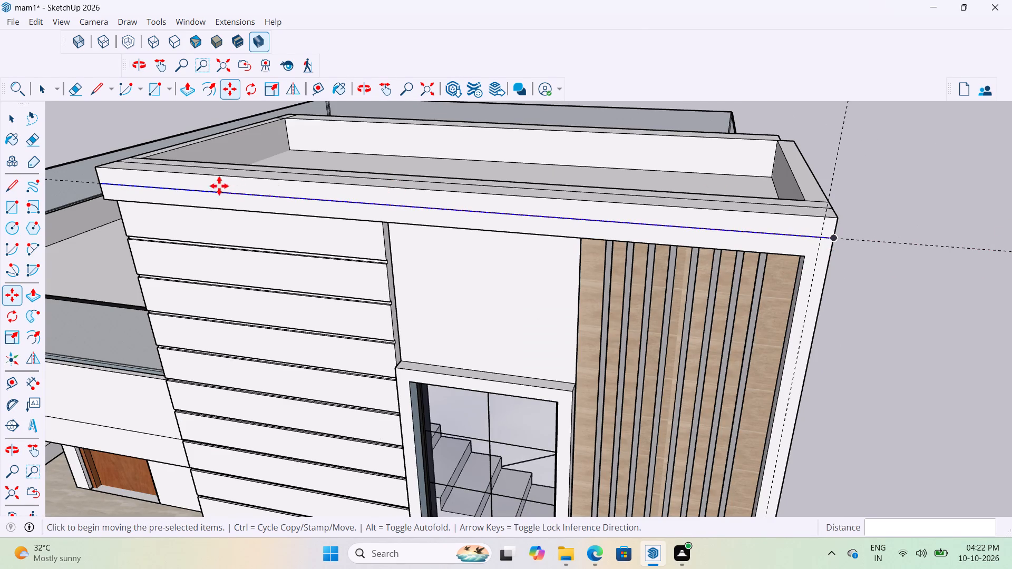
scroll(643, 218, "down", 4)
scroll(106, 175, "up", 2)
middle_click_drag(210, 219, 273, 243)
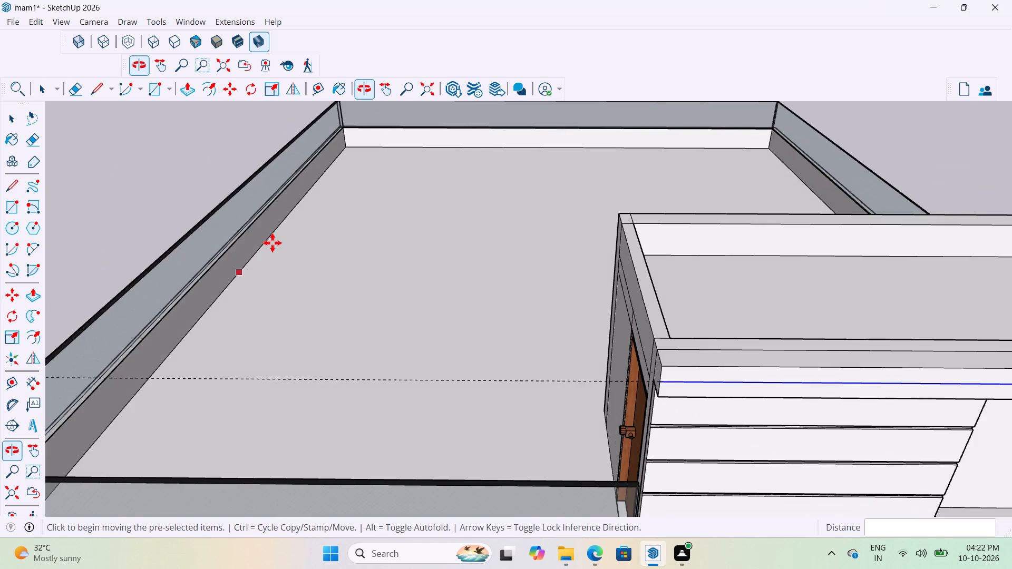
scroll(121, 224, "down", 3)
key("m")
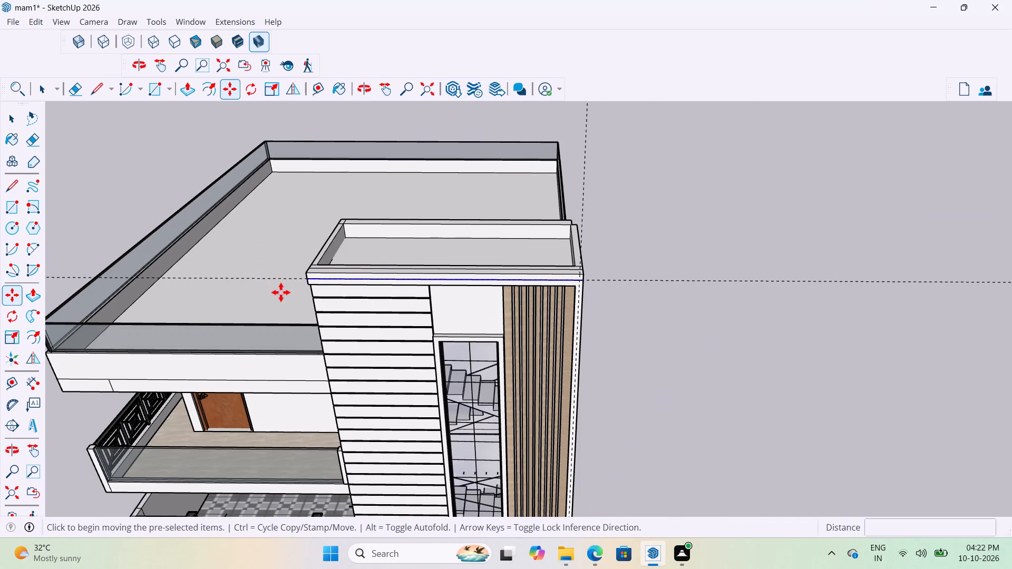
scroll(336, 286, "up", 16)
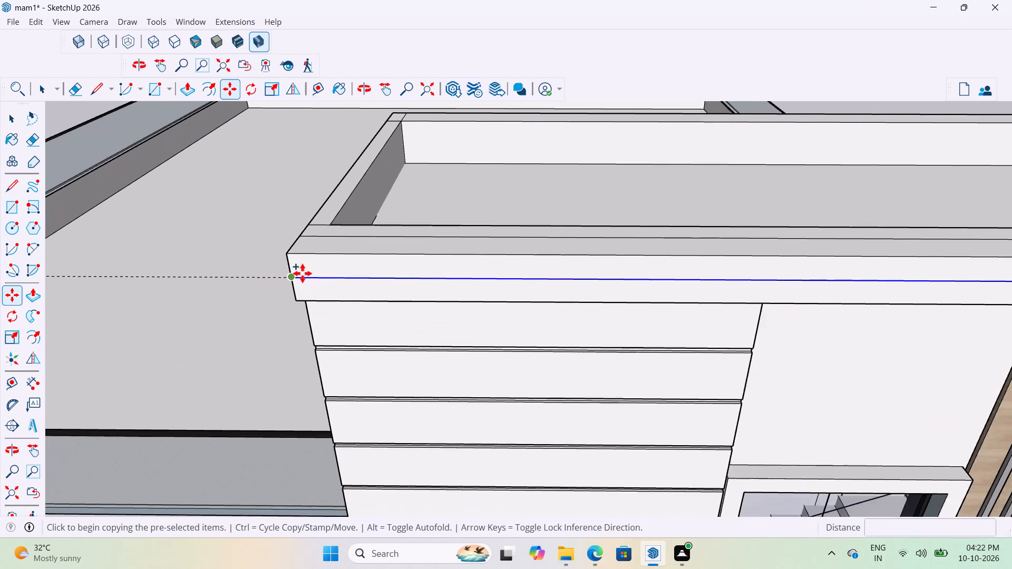
scroll(303, 273, "up", 10)
left_click(269, 284)
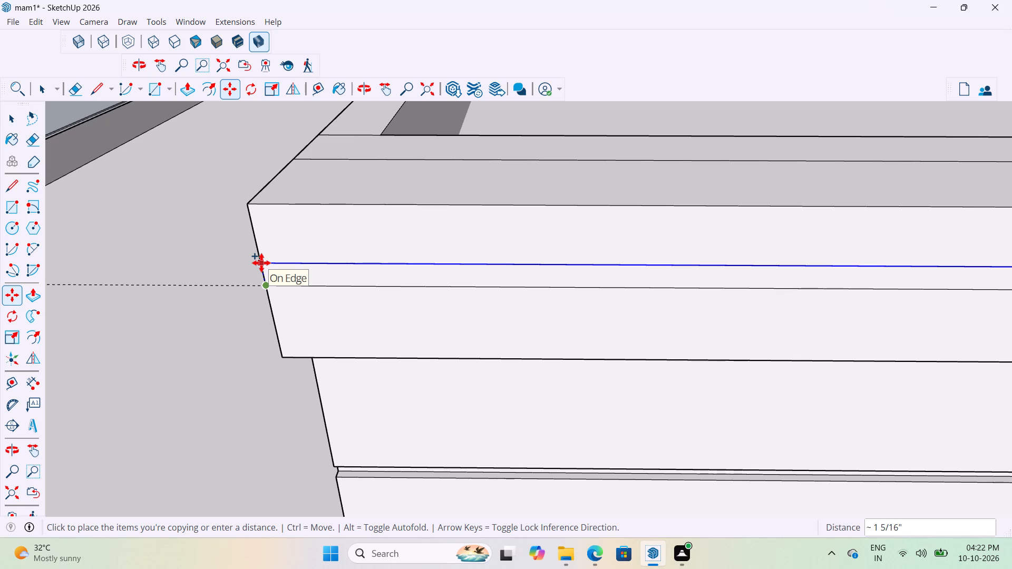
type("0.8\"")
key("Return")
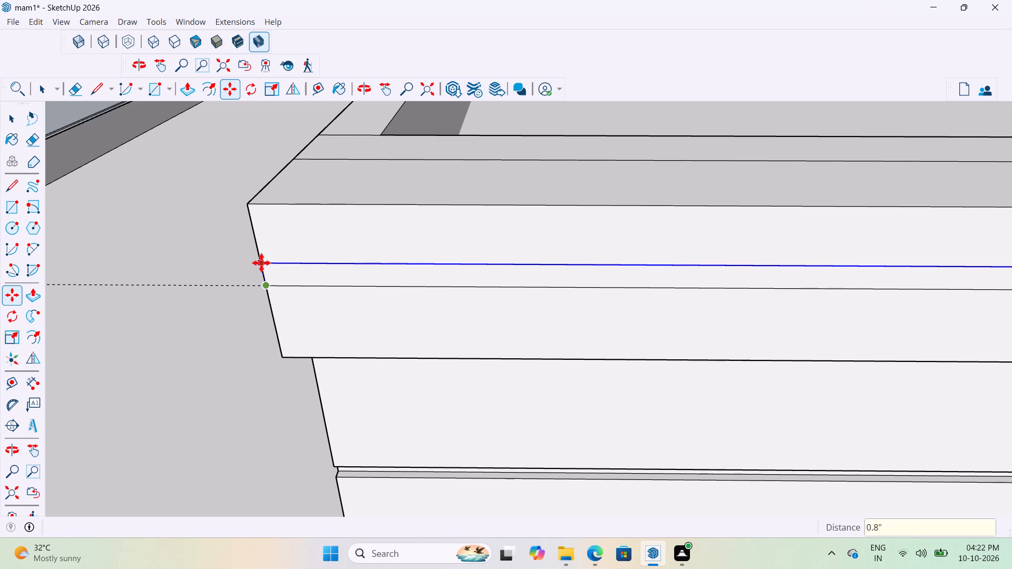
Examine the two copied lines at the band's end above the wood panel and the segments of the corner frame's outer edge.
scroll(267, 232, "down", 18)
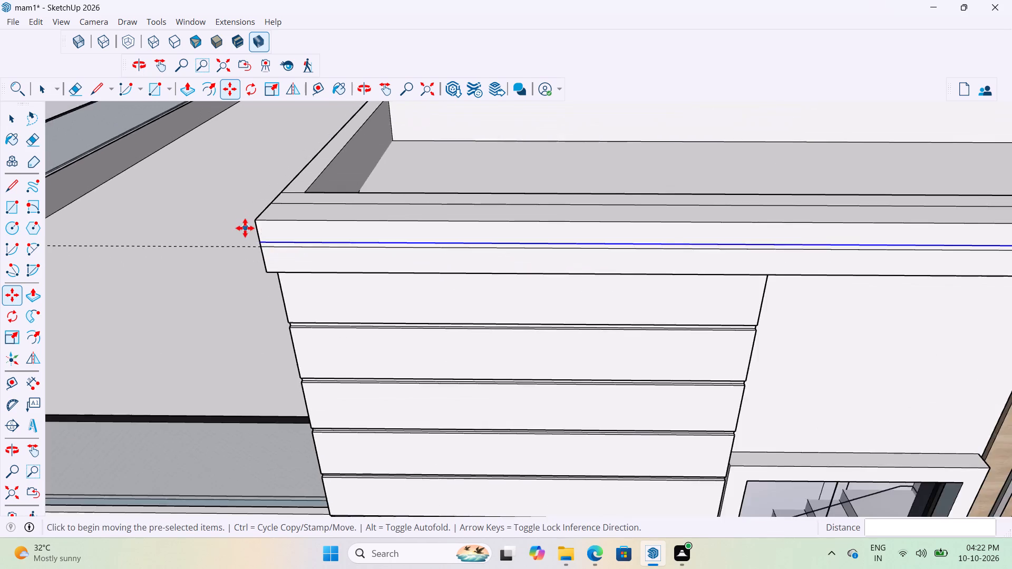
scroll(245, 228, "down", 1)
scroll(707, 242, "up", 2)
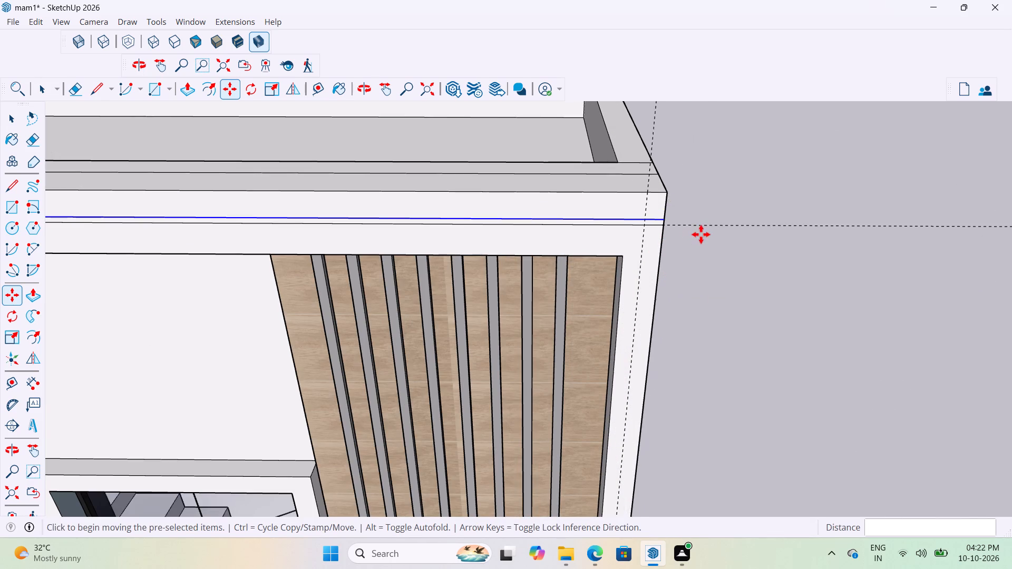
key("space")
key("space")
left_click(768, 173)
scroll(631, 231, "up", 4)
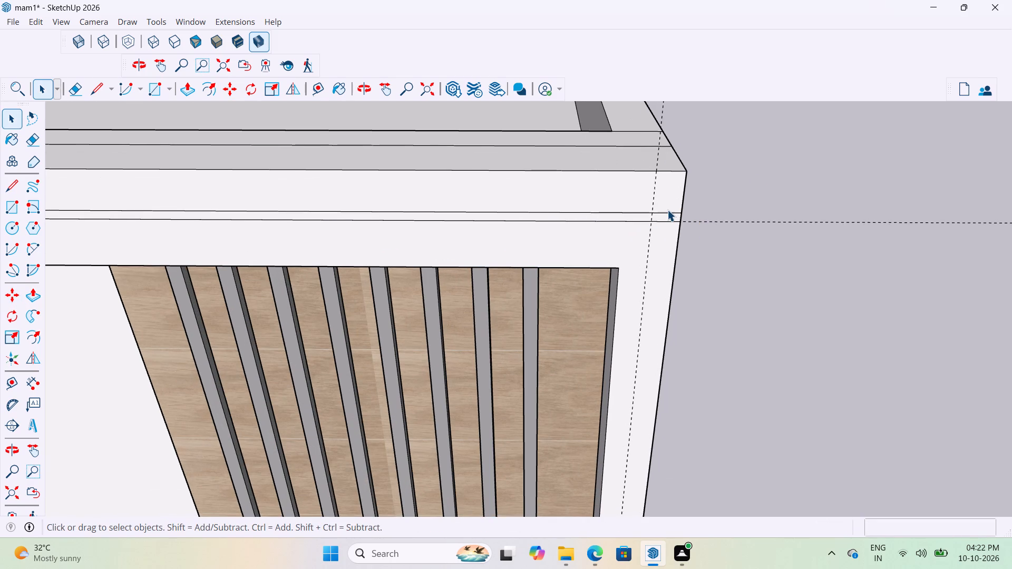
left_click(667, 211)
left_click(666, 212)
scroll(661, 215, "down", 4)
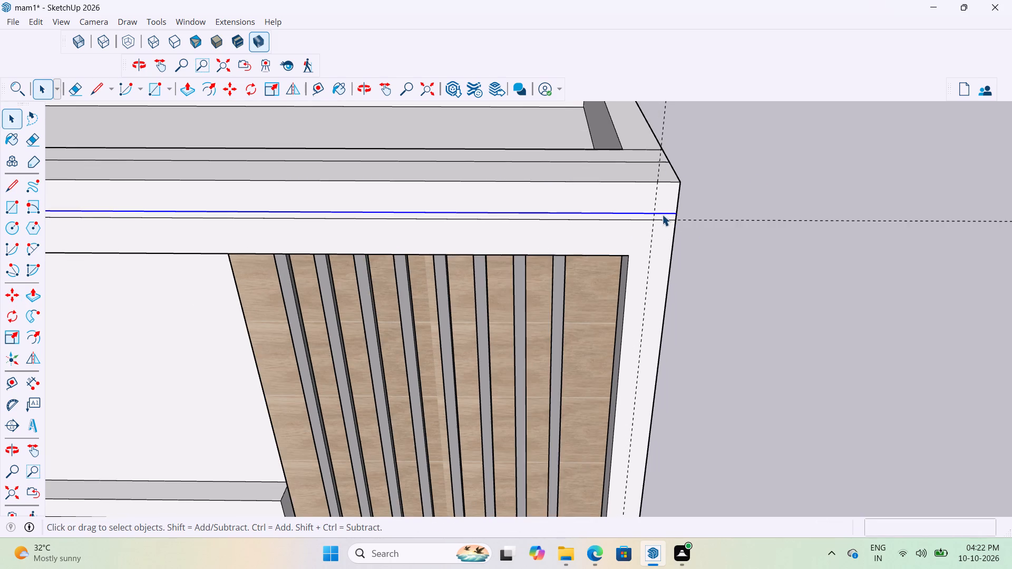
left_click(735, 194)
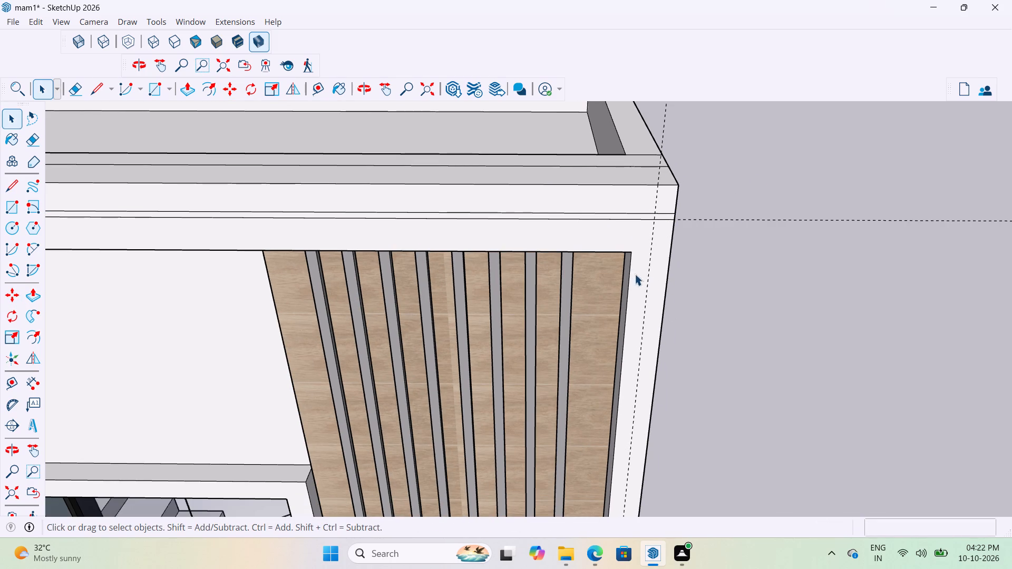
left_click(670, 260)
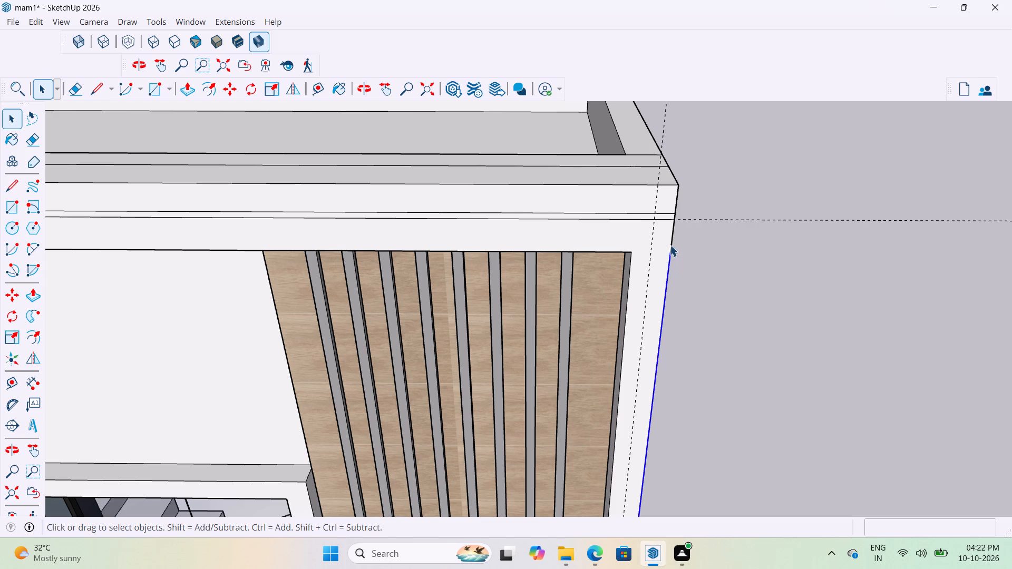
left_click(674, 228)
scroll(674, 230, "up", 2)
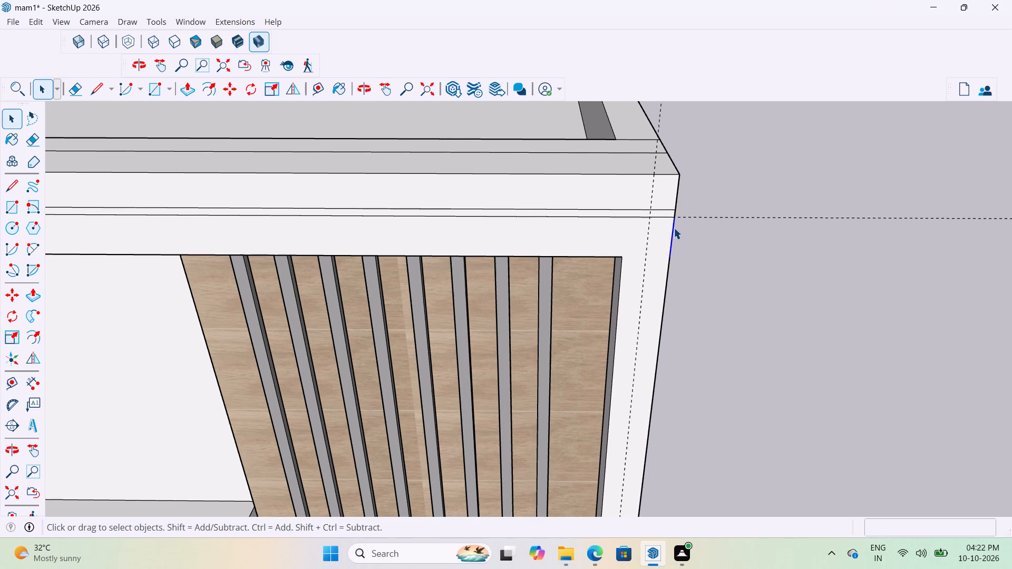
scroll(641, 228, "down", 6)
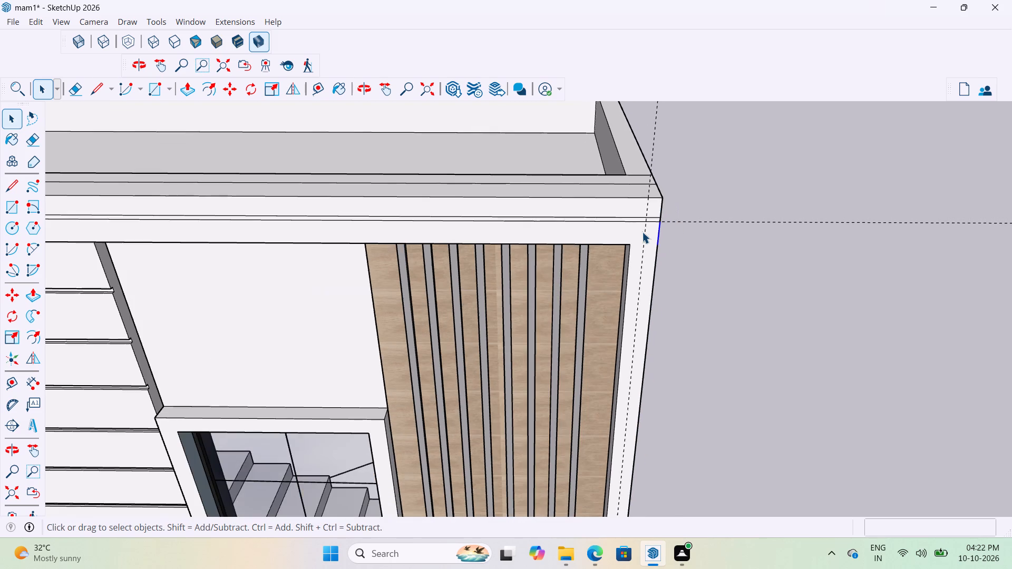
Draw a 20' 7" vertical line along the vertical guide, from the copied lines on the parapet band to the corner frame's bottom edge.
middle_click_drag(644, 238, 636, 220)
key("l")
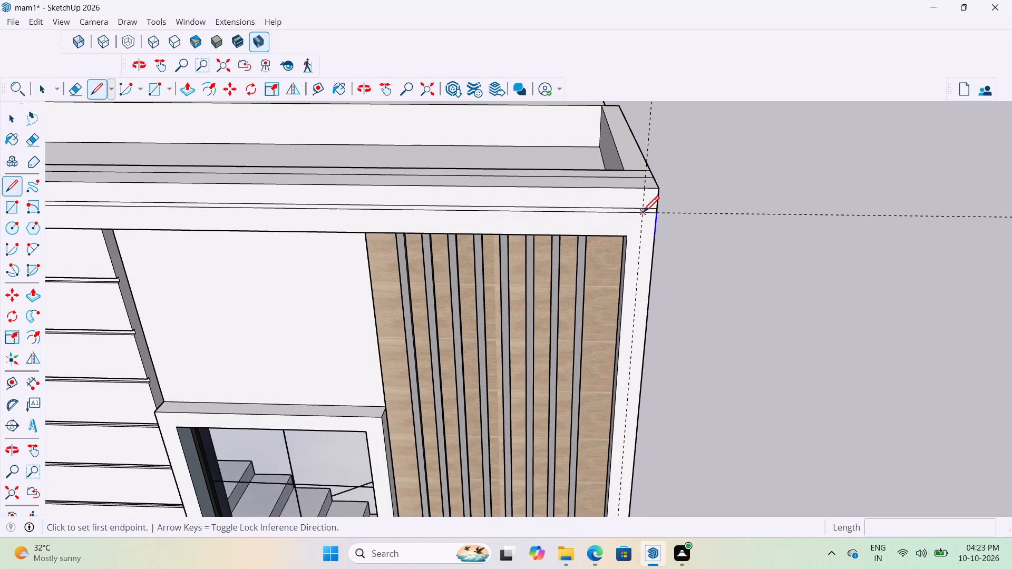
left_click(643, 210)
scroll(647, 246, "down", 10)
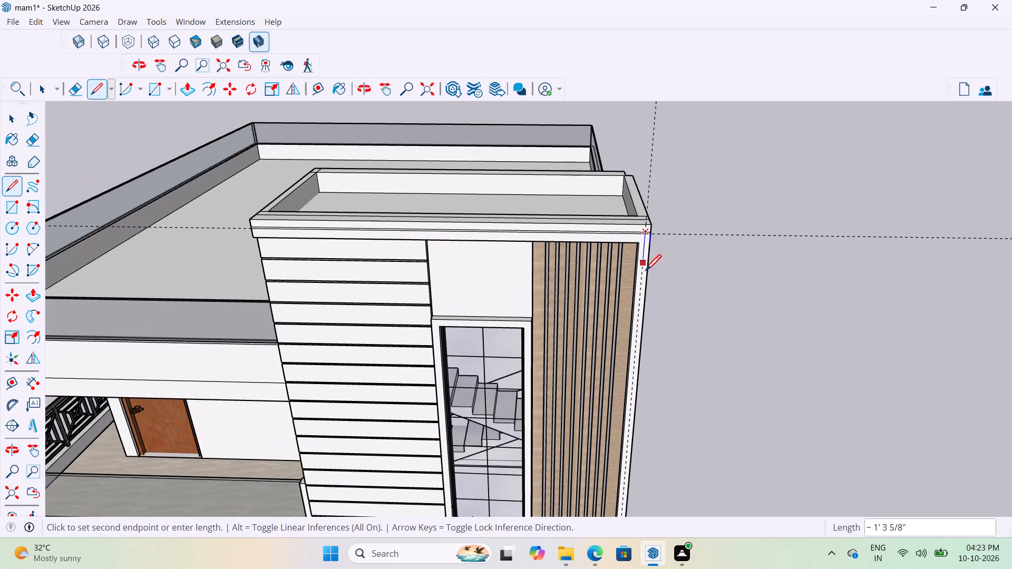
key("Right")
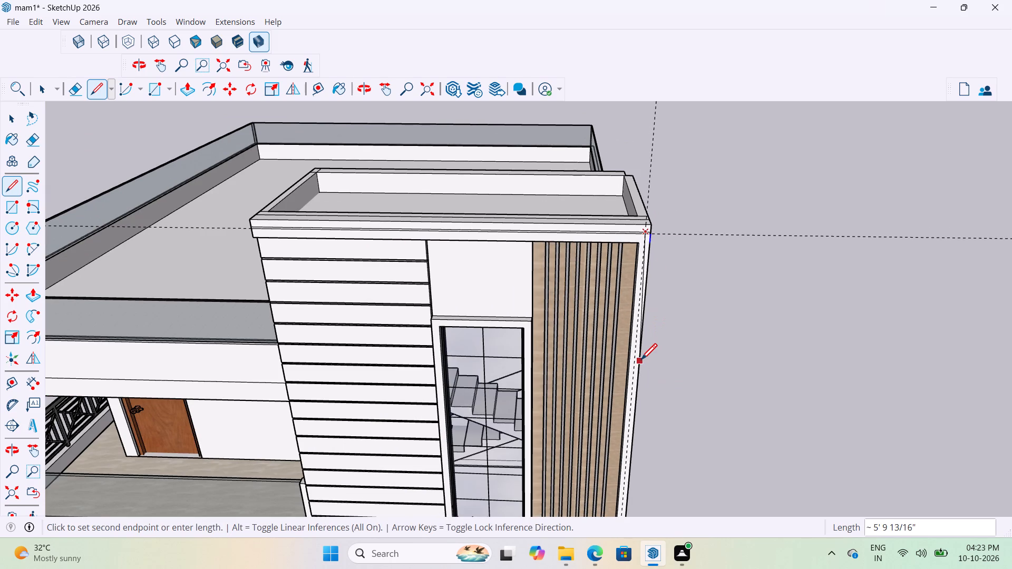
key("Left")
key("Up")
scroll(631, 361, "down", 8)
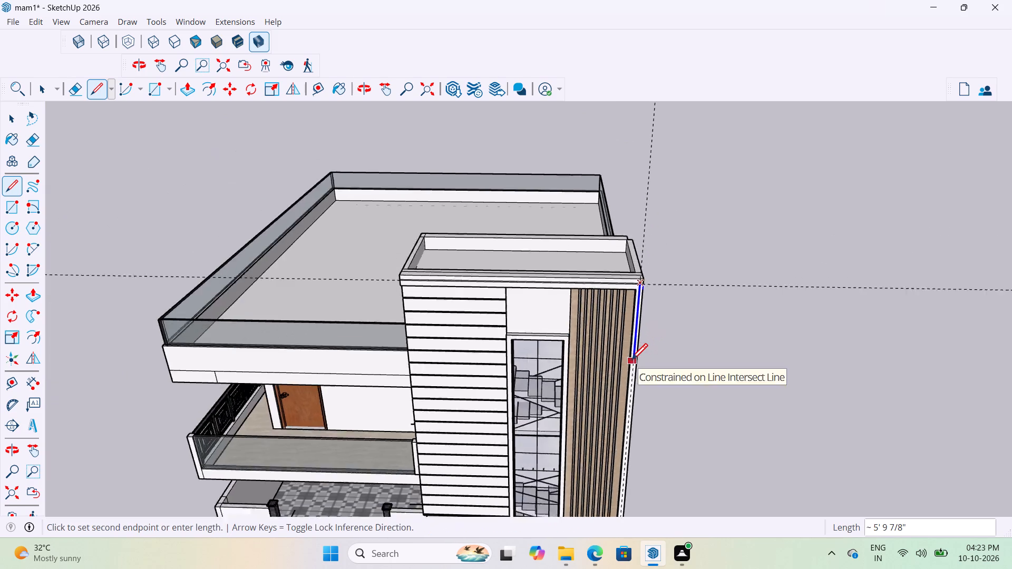
scroll(631, 361, "down", 3)
scroll(625, 476, "up", 14)
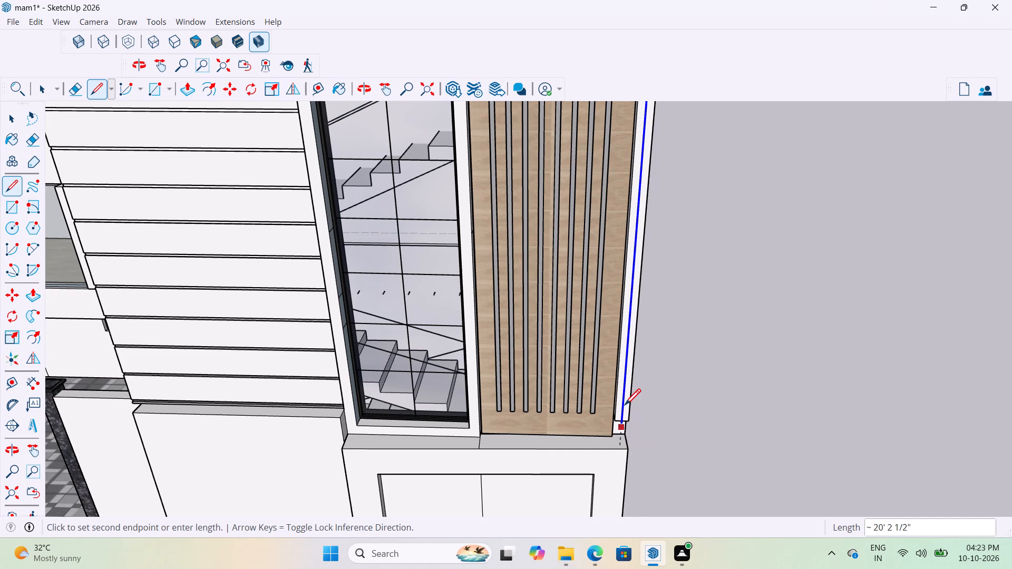
scroll(629, 421, "up", 7)
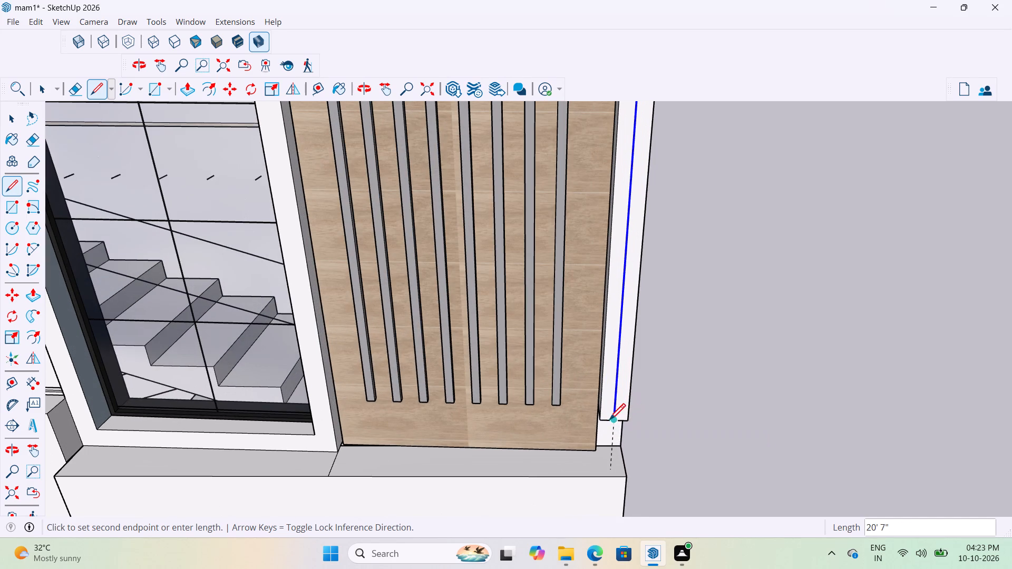
left_click(617, 423)
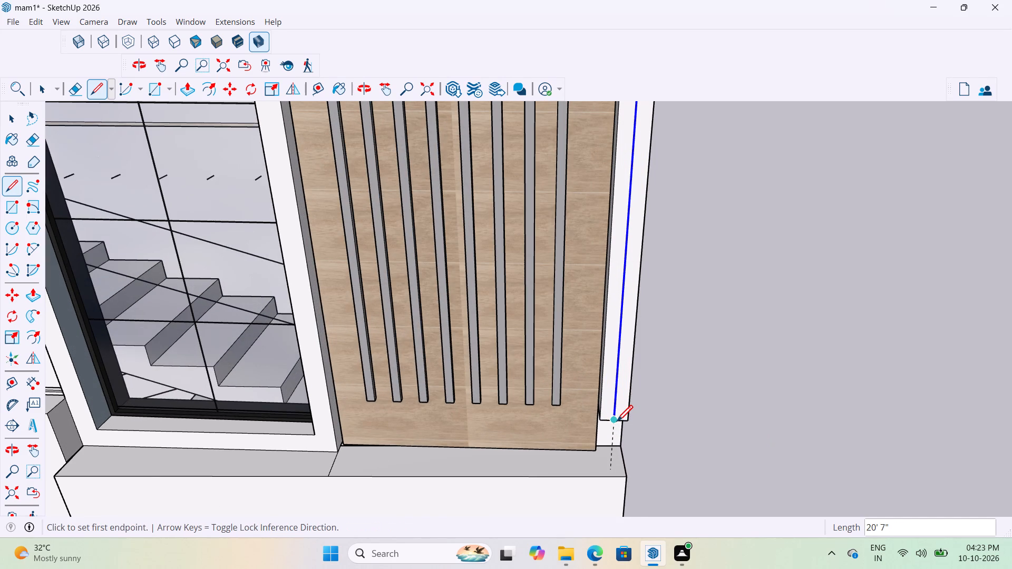
scroll(605, 431, "down", 8)
scroll(561, 453, "down", 10)
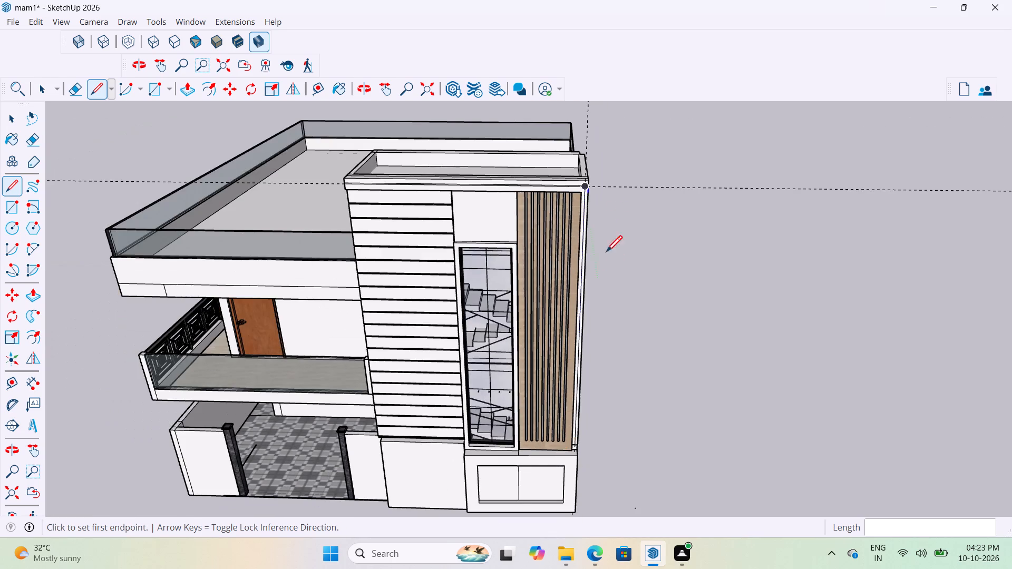
scroll(601, 211, "up", 3)
key("space")
key("space")
Delete the two short horizontal segments beyond the vertical line at the parapet band's end above the wood panel.
scroll(558, 210, "down", 4)
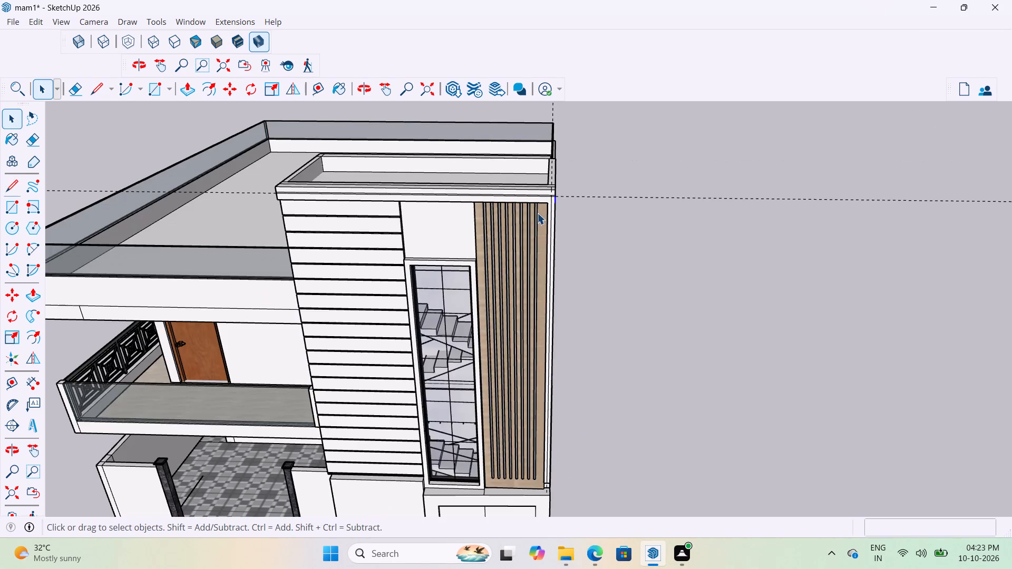
scroll(537, 213, "up", 10)
scroll(567, 207, "up", 11)
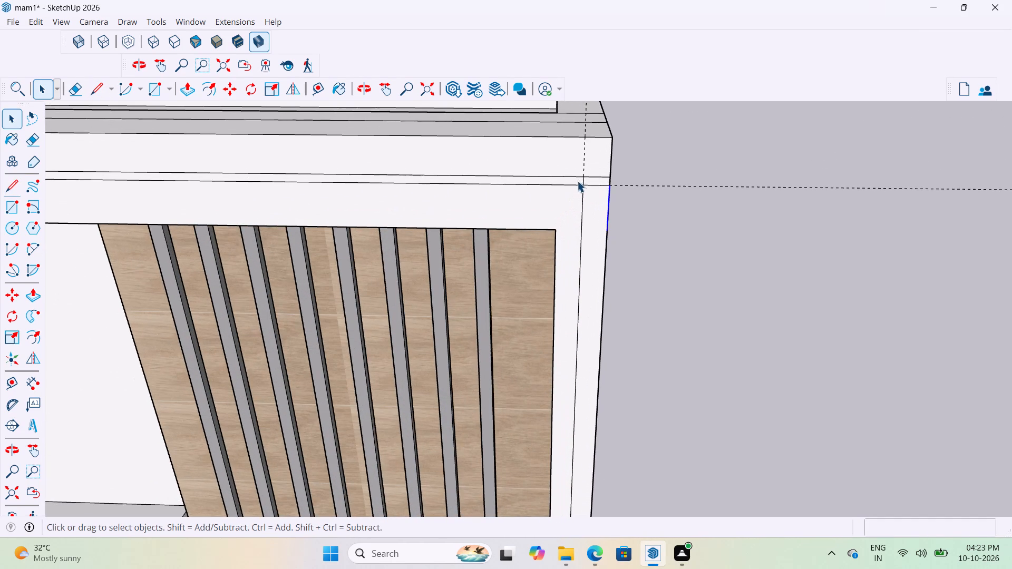
scroll(577, 181, "up", 1)
left_click(598, 176)
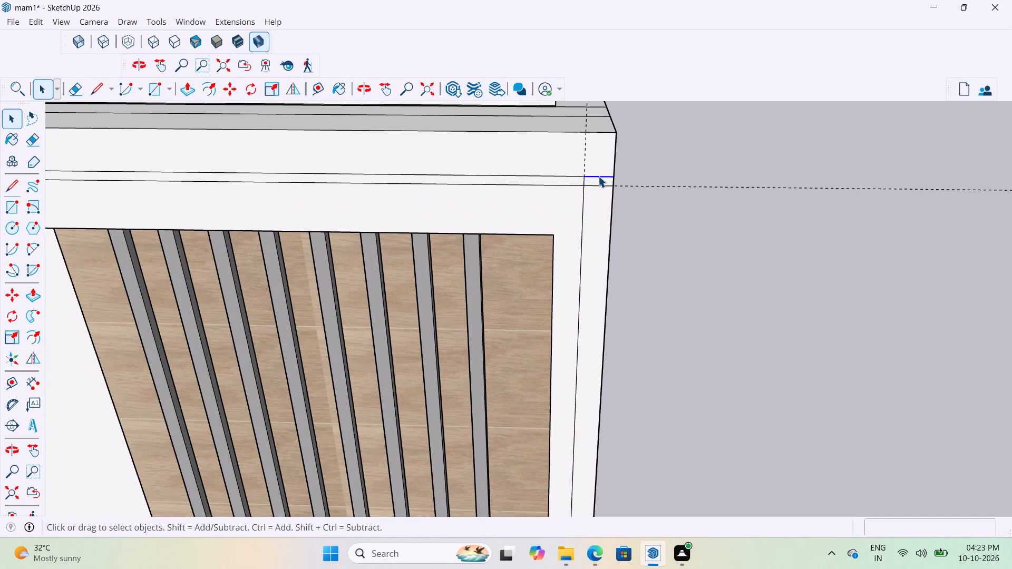
key("Delete")
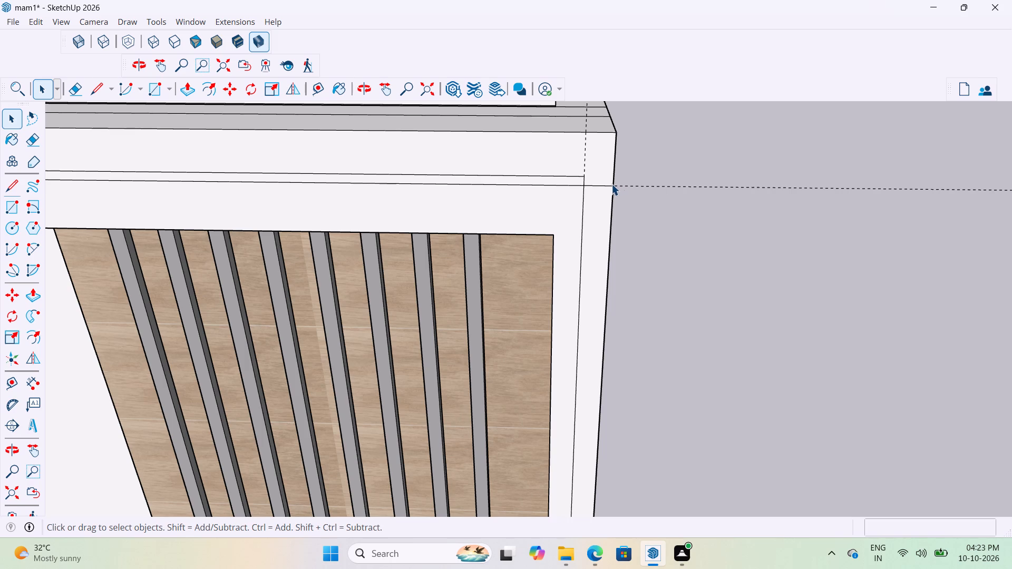
left_click(605, 185)
key("Delete")
scroll(580, 195, "down", 3)
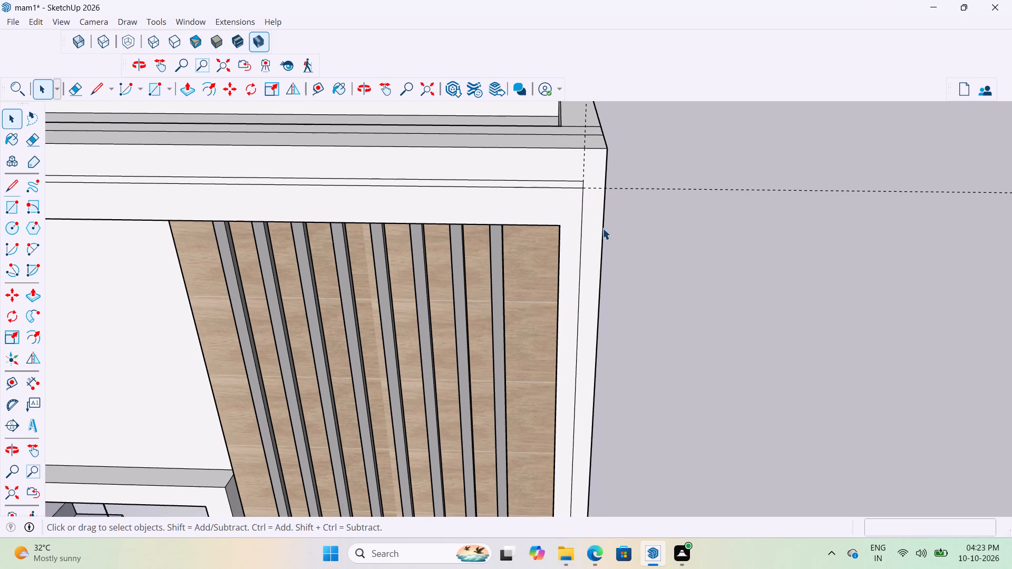
Clear the dashed guide lines from the model.
left_click(60, 25)
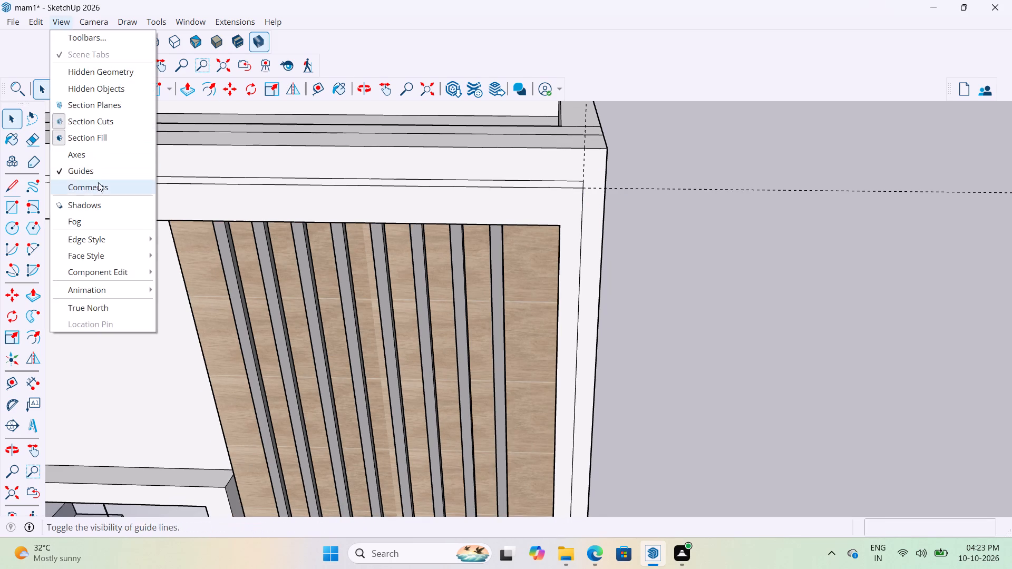
left_click(100, 150)
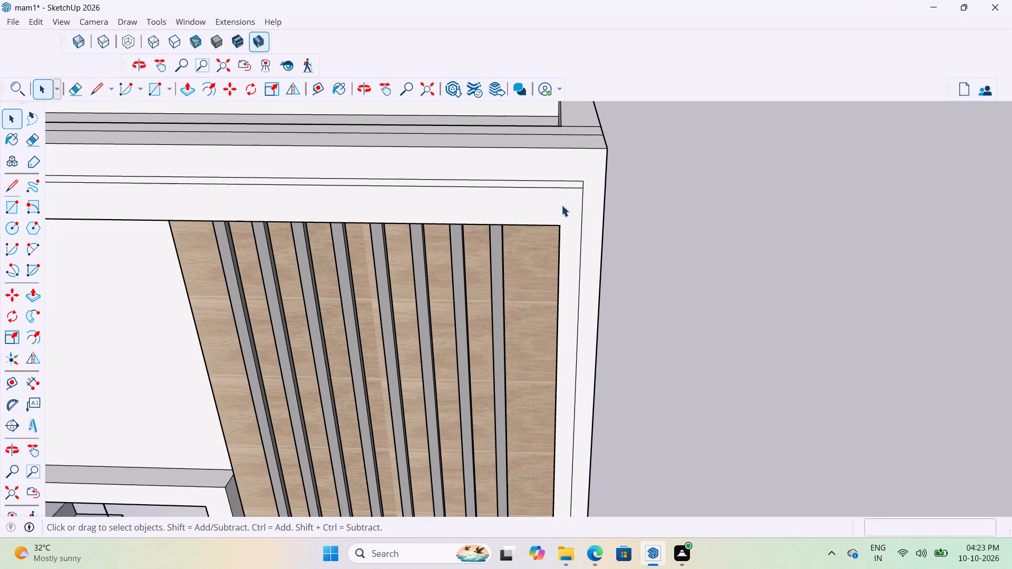
Copy the corner frame's full vertical line, including its short upper segment, 0.8" toward the frame's outer edge.
scroll(585, 202, "up", 10)
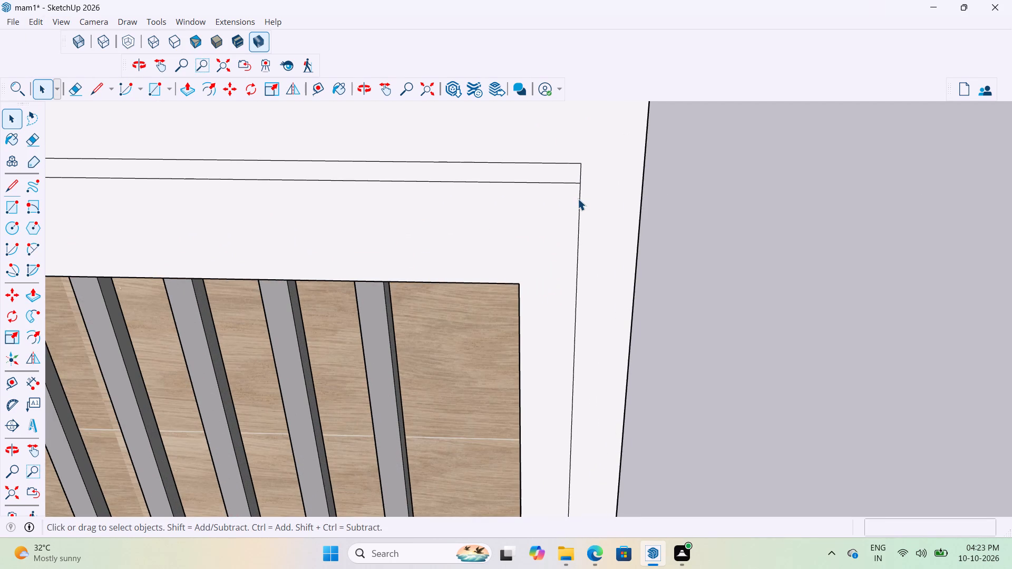
scroll(566, 191, "up", 3)
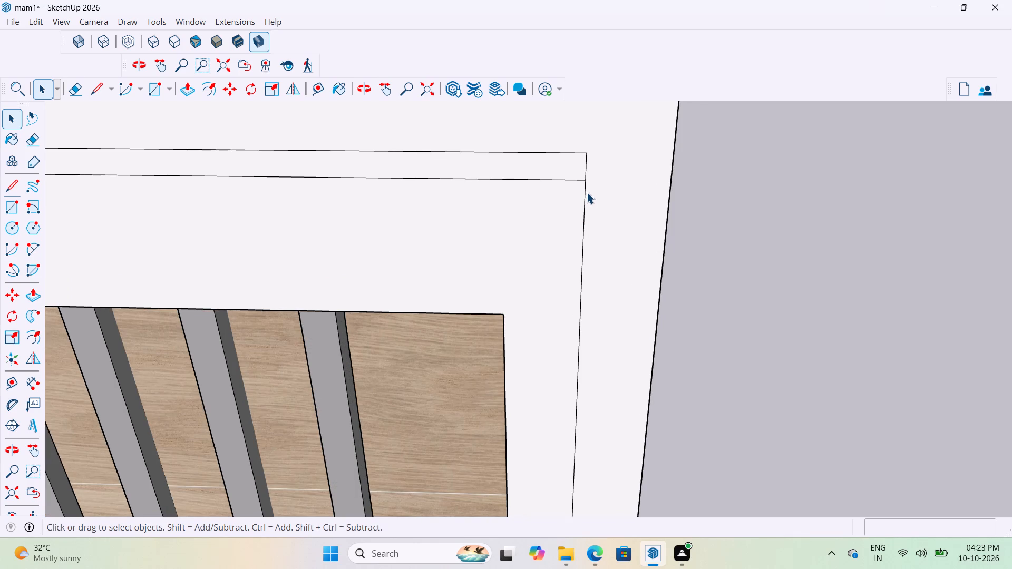
left_click(584, 188)
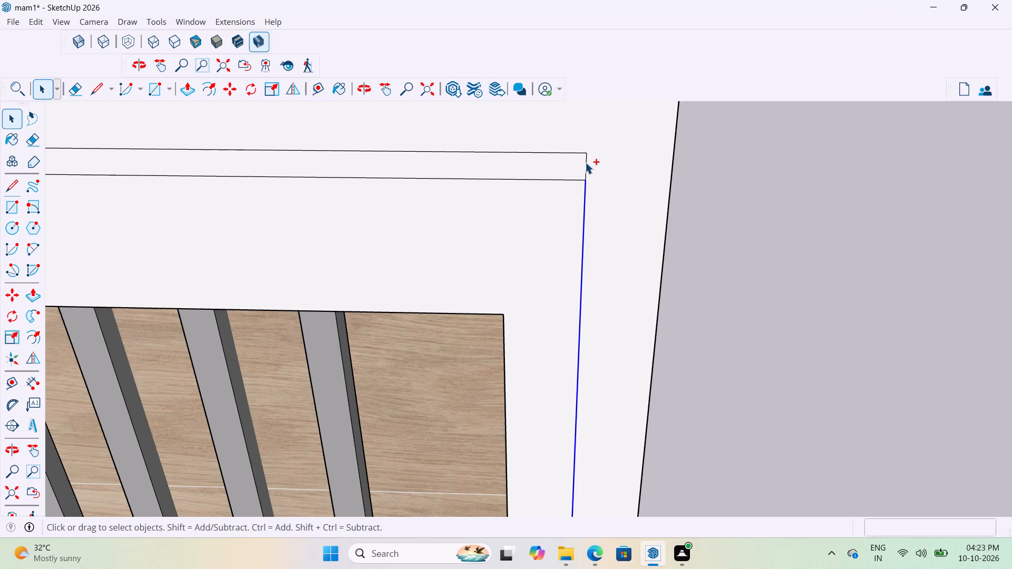
left_click(585, 162, "ctrl")
key("m")
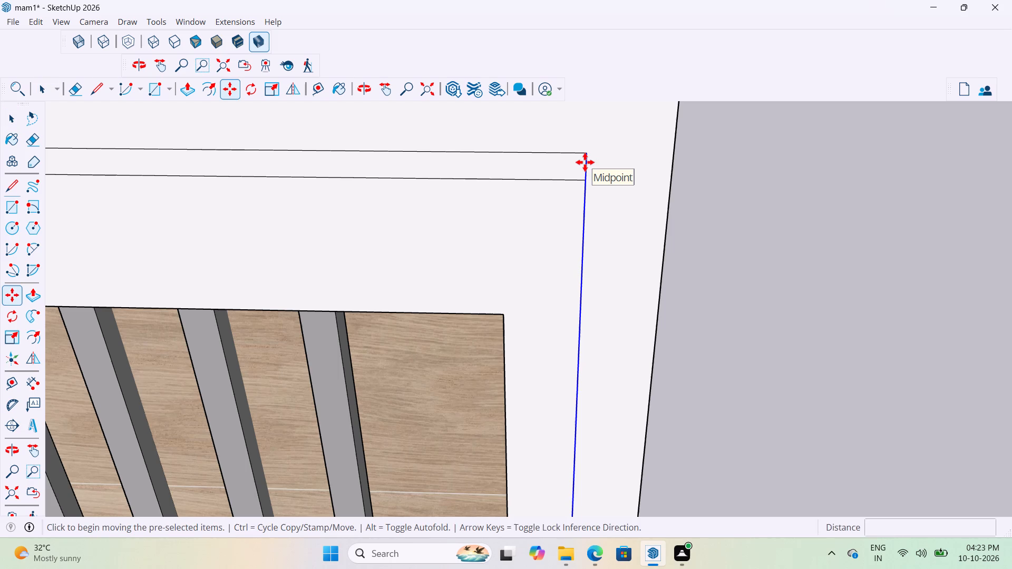
left_click(586, 153)
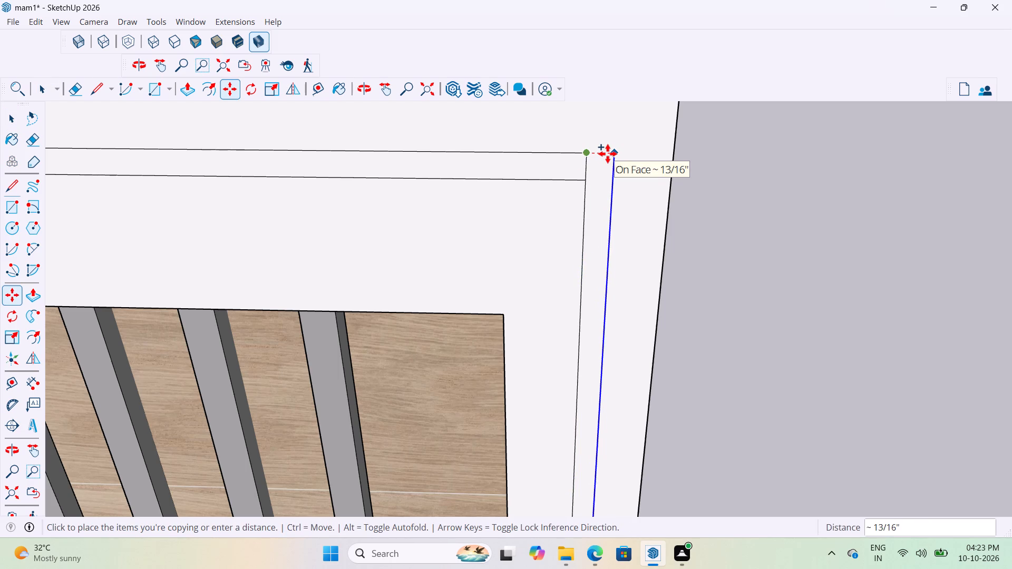
key("space")
scroll(608, 154, "down", 6)
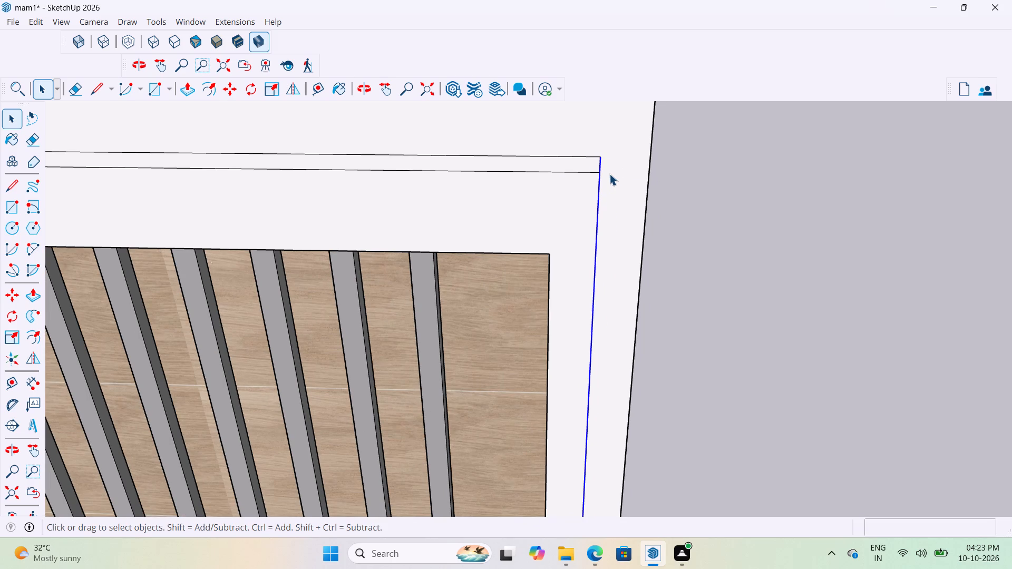
key("m")
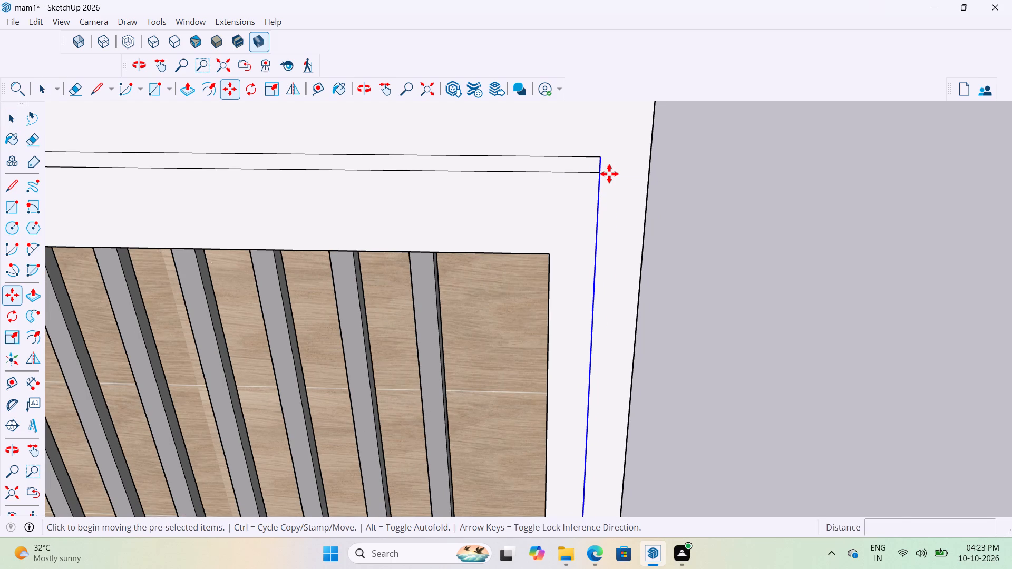
left_click(604, 156)
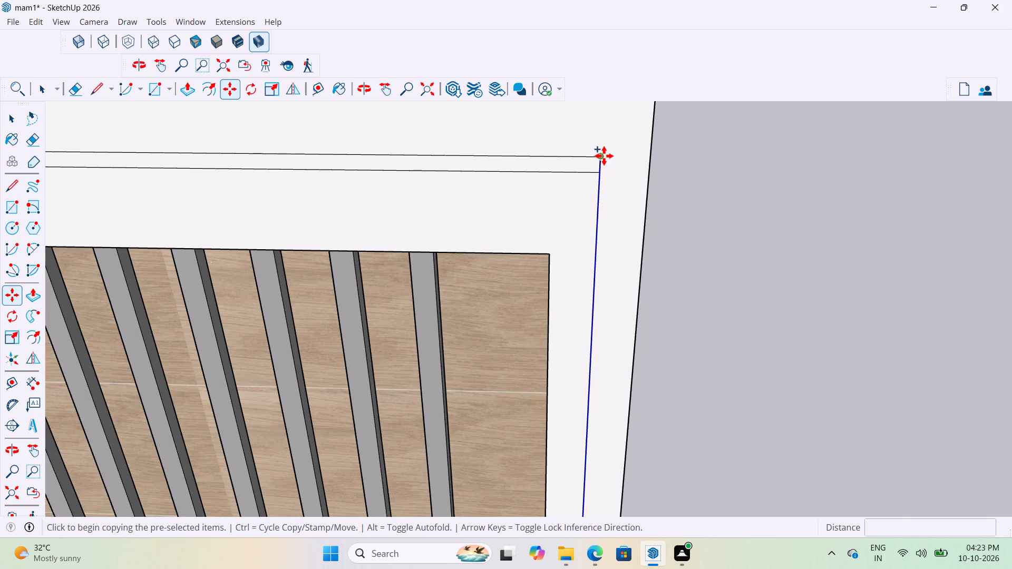
type("0.8\"")
key("Return")
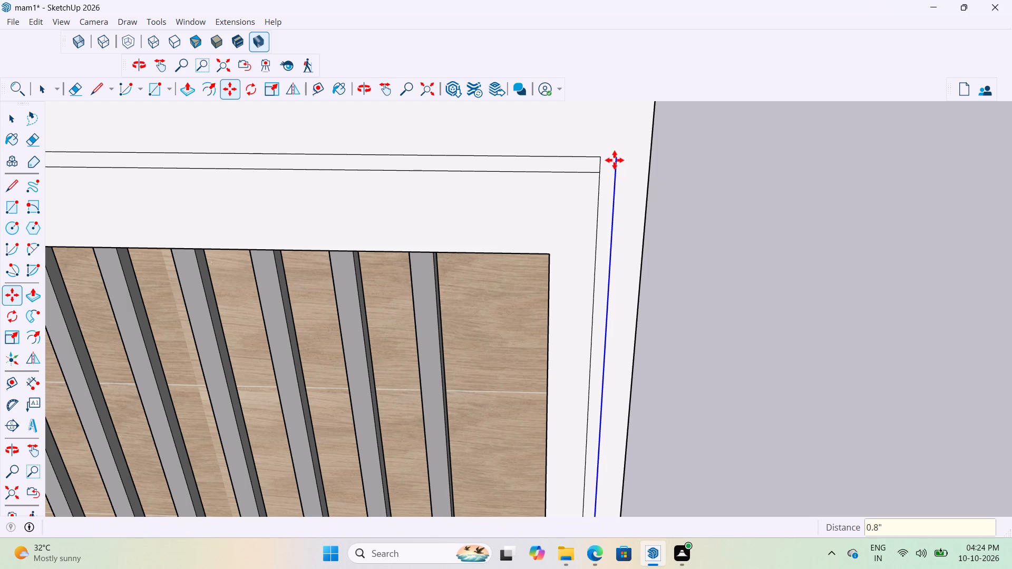
scroll(615, 160, "up", 2)
key("space")
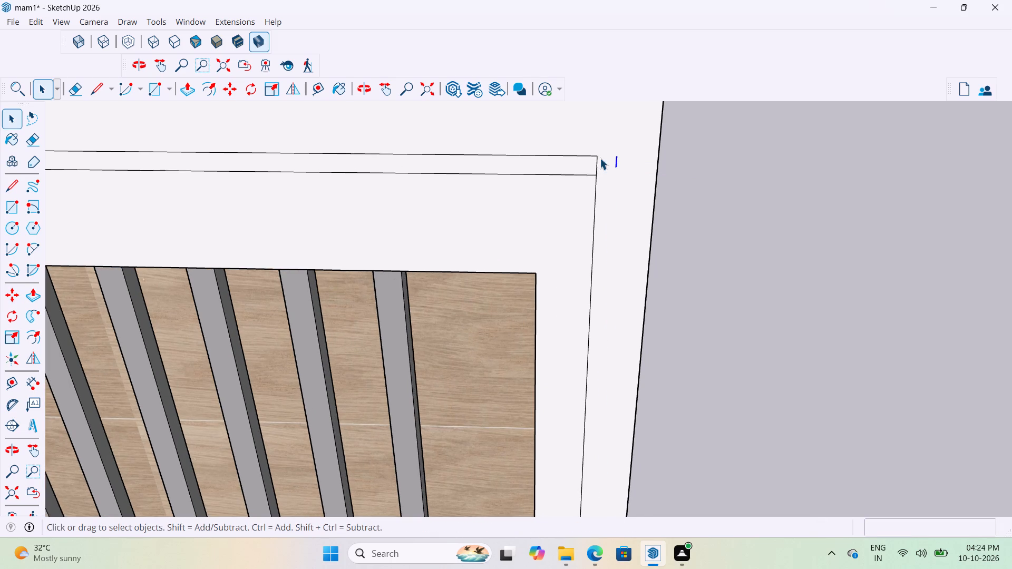
scroll(625, 178, "down", 7)
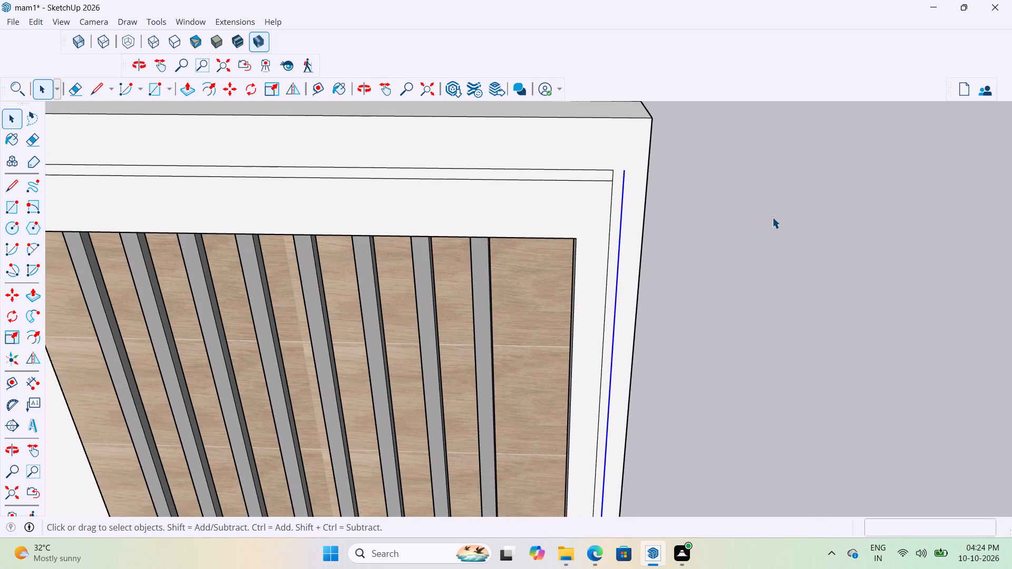
Draw a short line about 13/16" long joining the upper horizontal line's end to the top of the copied vertical line.
left_click(772, 217)
scroll(645, 173, "up", 6)
middle_click_drag(616, 194, 714, 236)
scroll(665, 188, "up", 3)
scroll(573, 227, "down", 3)
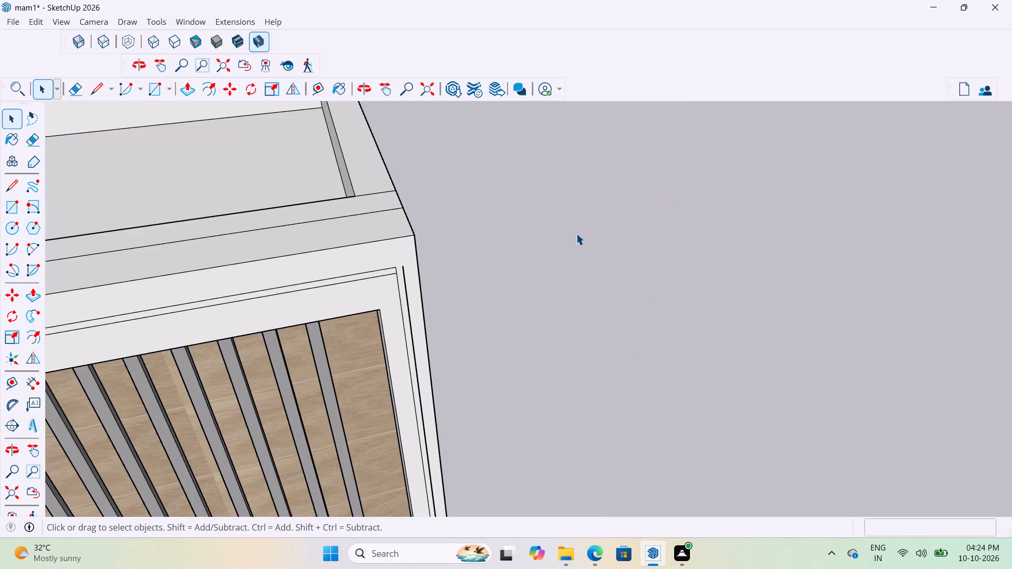
scroll(418, 278, "up", 15)
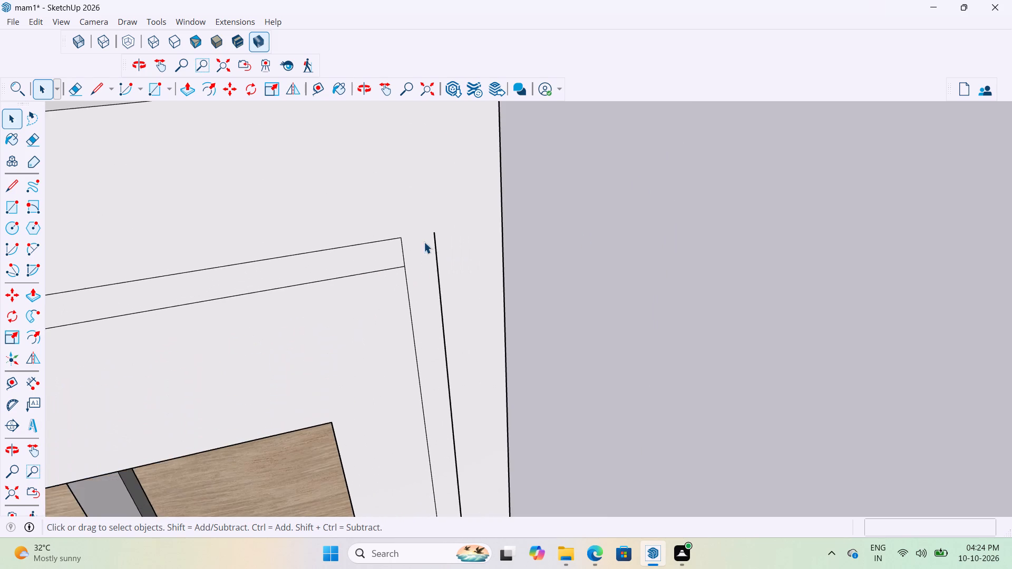
middle_click(455, 219)
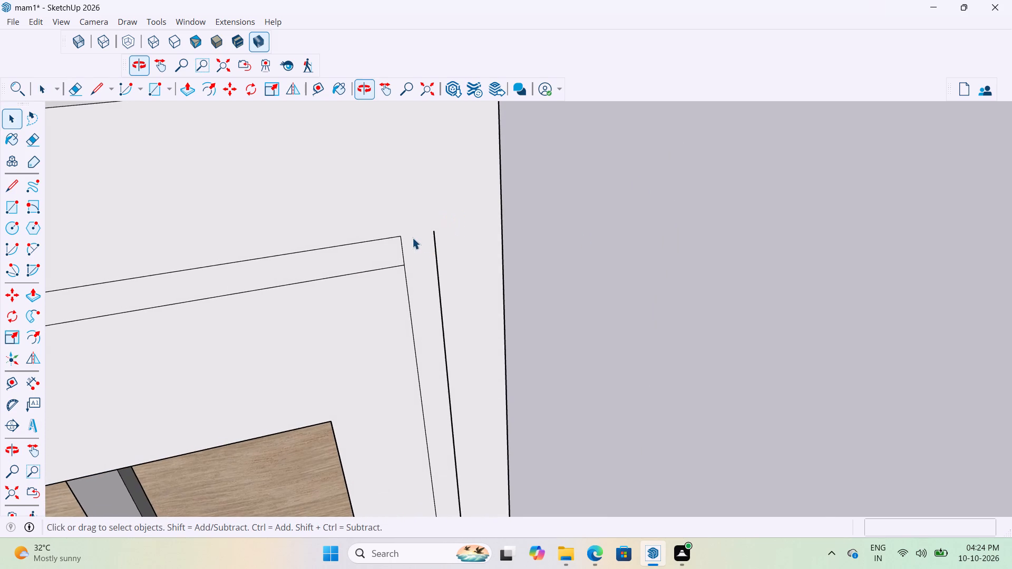
key("l")
left_click(398, 239)
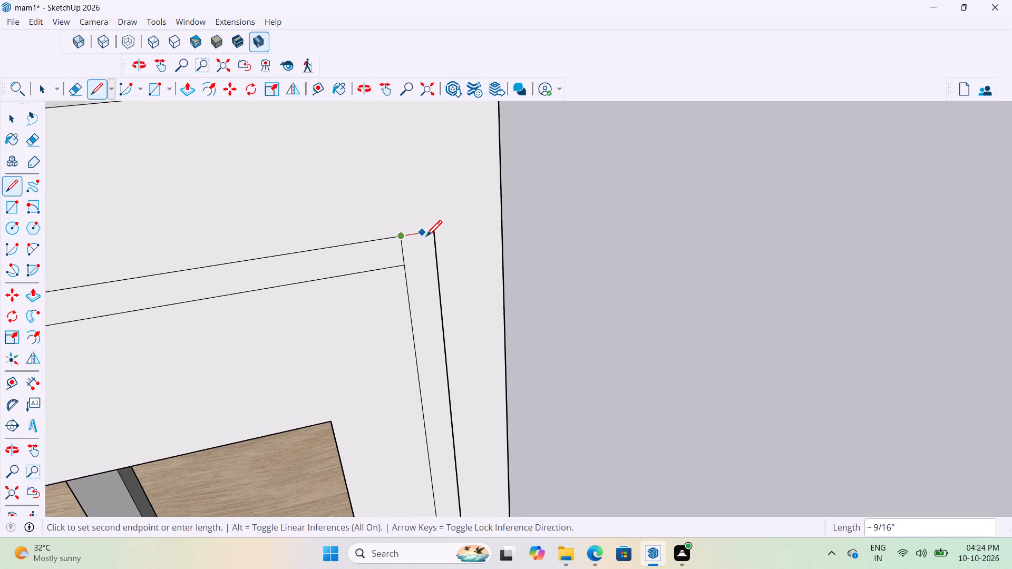
key("Right")
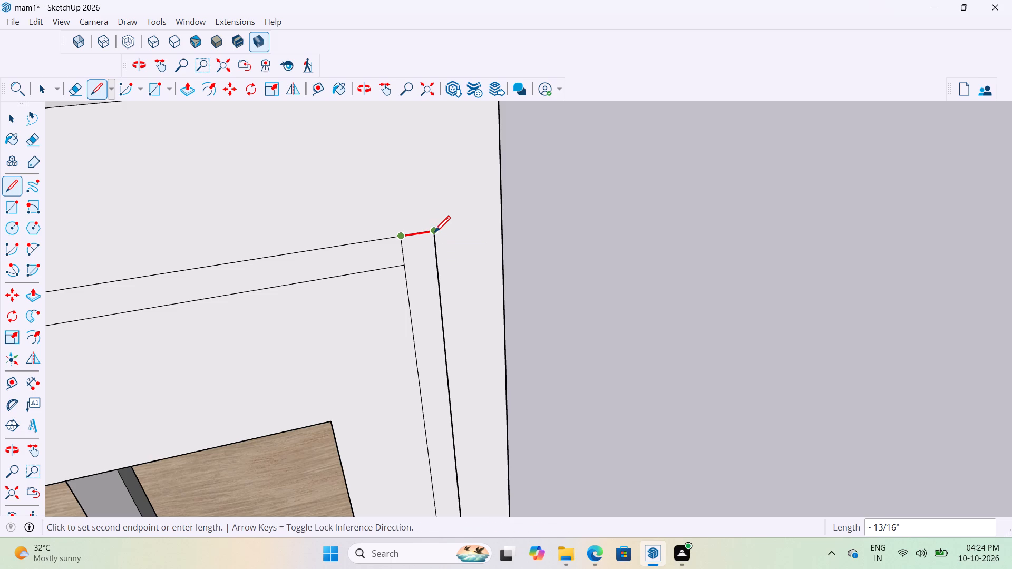
left_click(434, 233)
key("space")
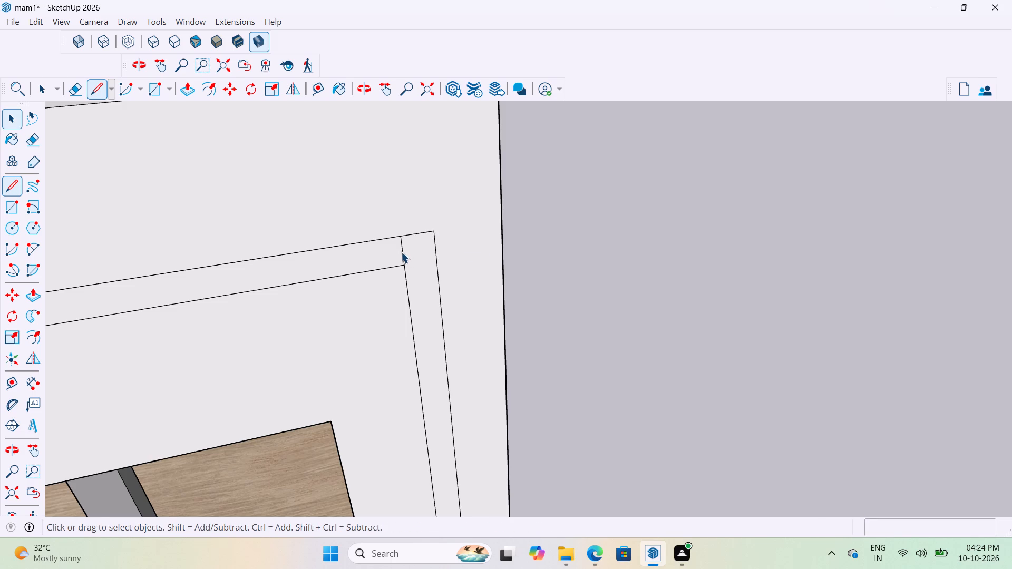
Delete the short vertical segment between the two horizontal lines at the groove's corner.
left_click(401, 251)
key("Delete")
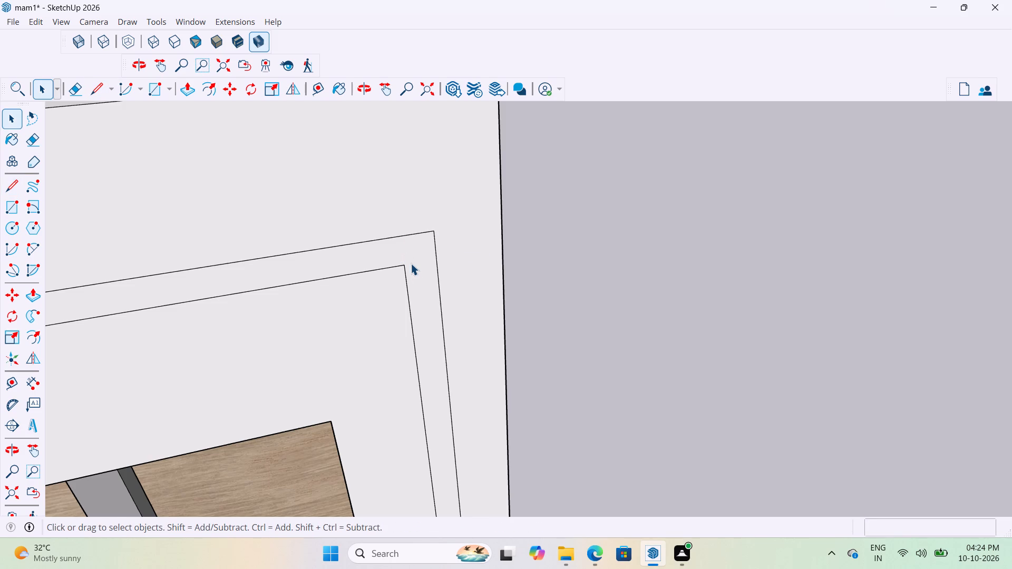
Examine the paired groove lines along the parapet band, including their end above the horizontally grooved wall.
scroll(411, 263, "down", 15)
scroll(661, 252, "down", 6)
middle_click_drag(604, 290, 520, 269)
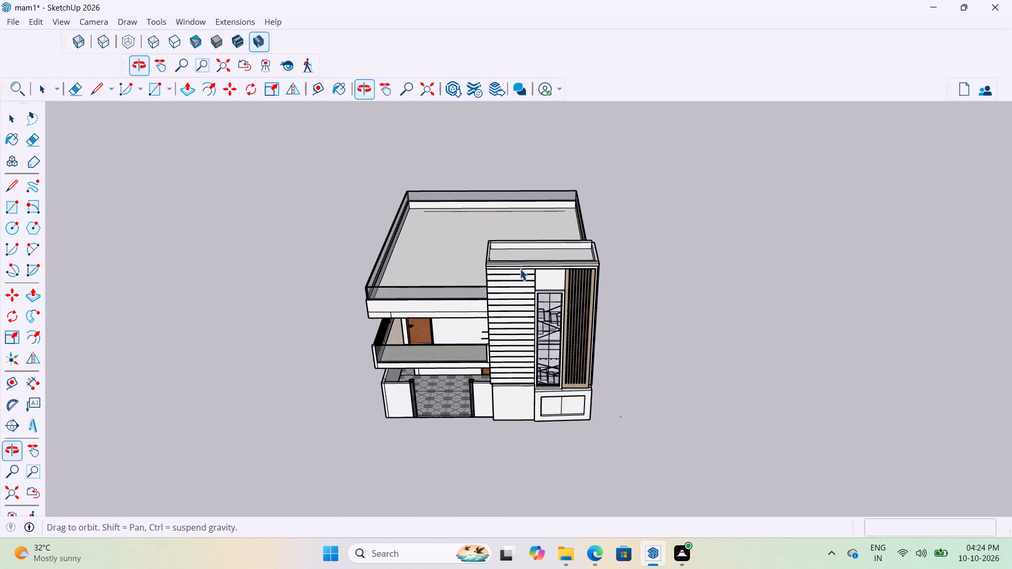
middle_click_drag(520, 269, 519, 269)
scroll(578, 273, "up", 19)
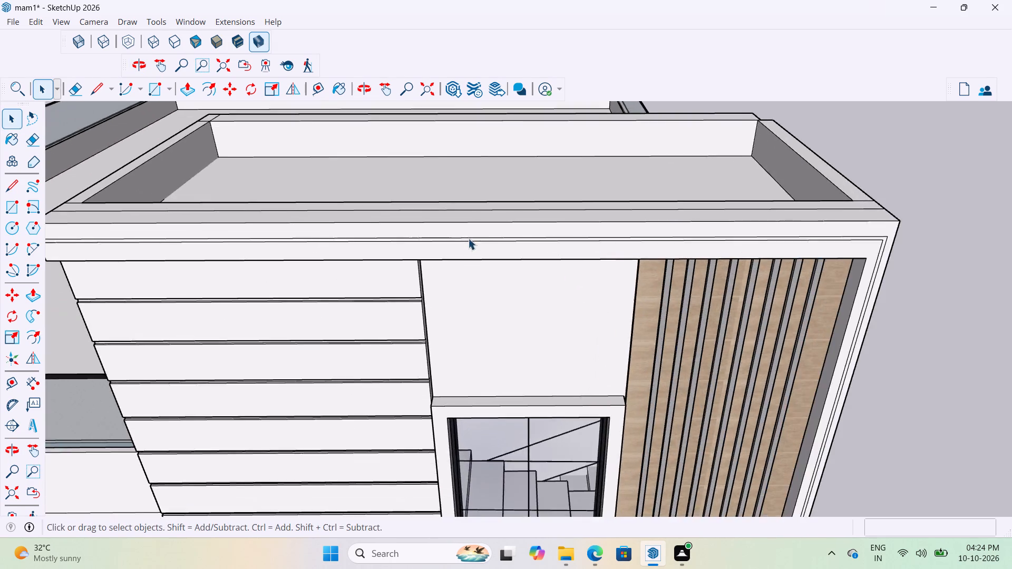
middle_click_drag(468, 238, 526, 201)
scroll(526, 201, "down", 1)
scroll(350, 222, "up", 4)
scroll(350, 222, "down", 5)
scroll(108, 227, "up", 6)
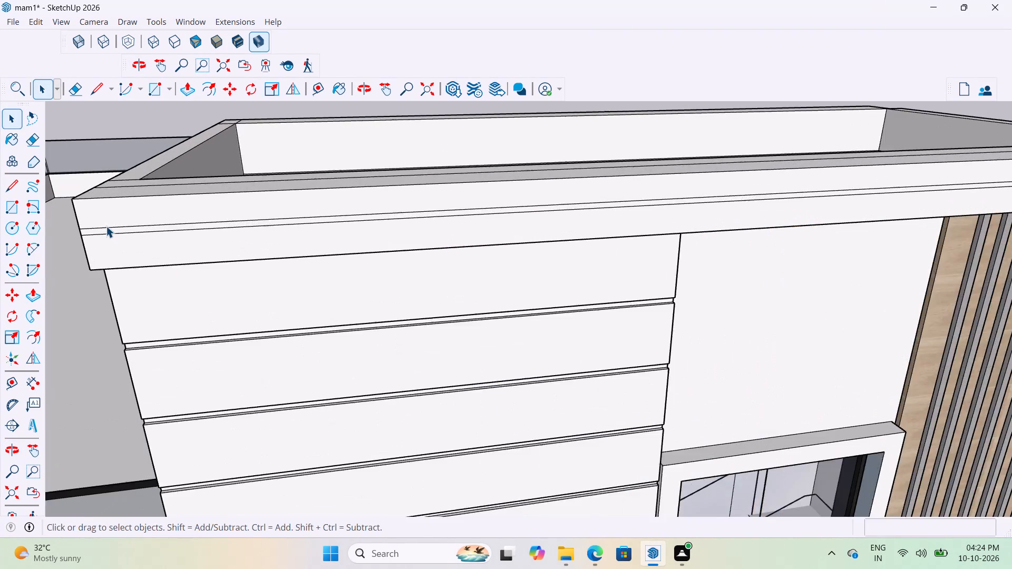
scroll(106, 226, "up", 2)
middle_click_drag(106, 226, 196, 218)
scroll(121, 262, "up", 3)
scroll(173, 263, "down", 4)
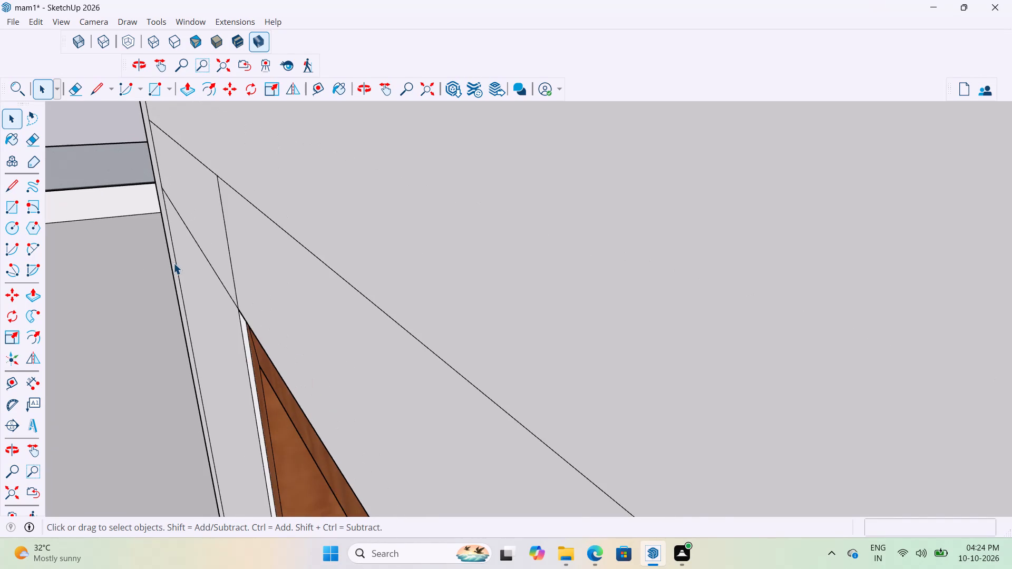
scroll(173, 263, "down", 4)
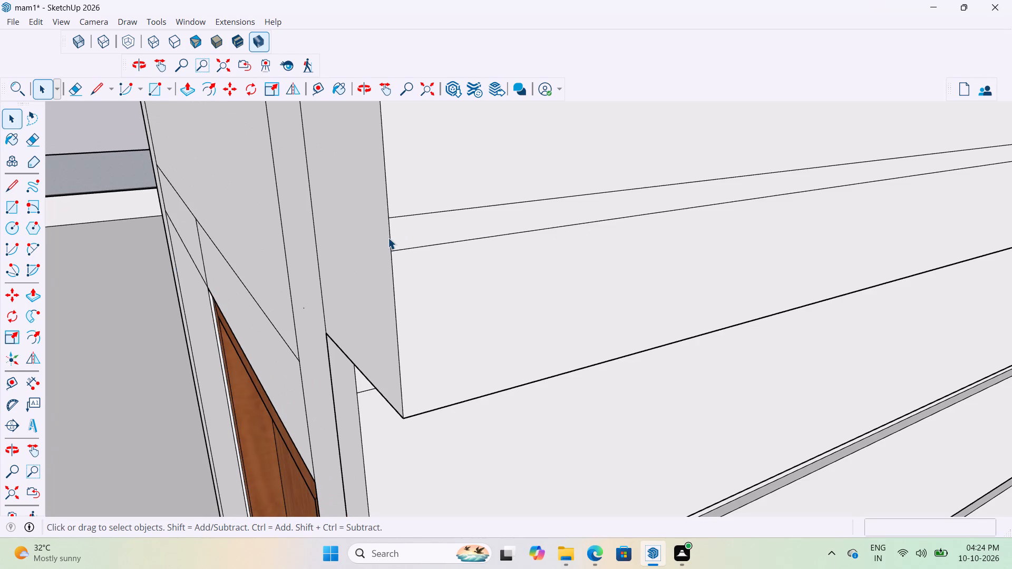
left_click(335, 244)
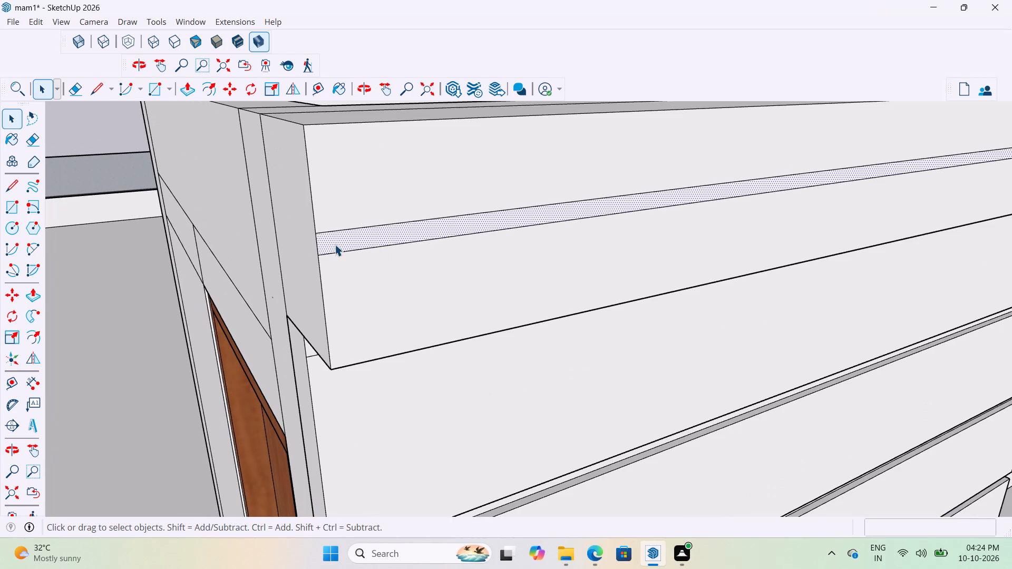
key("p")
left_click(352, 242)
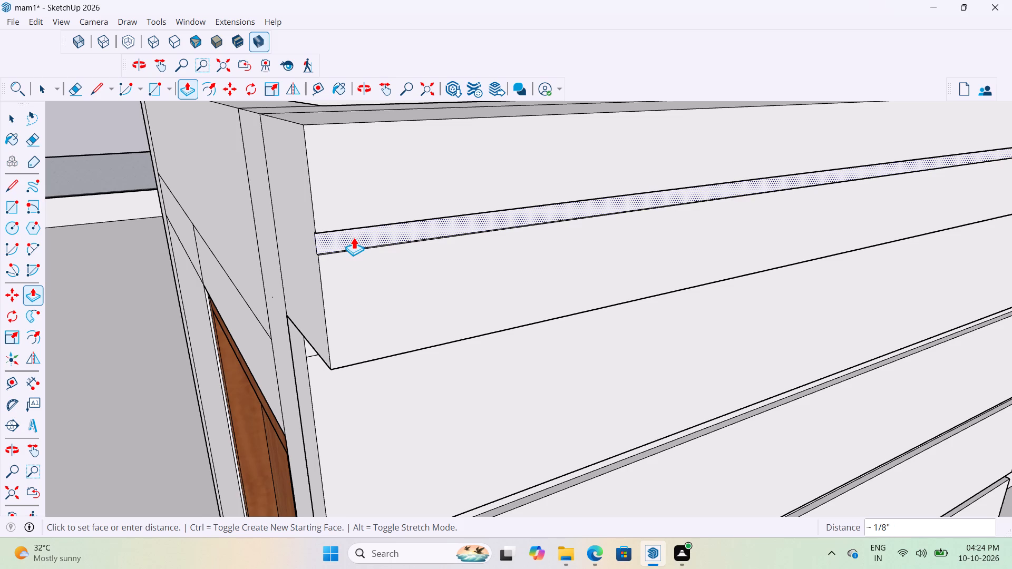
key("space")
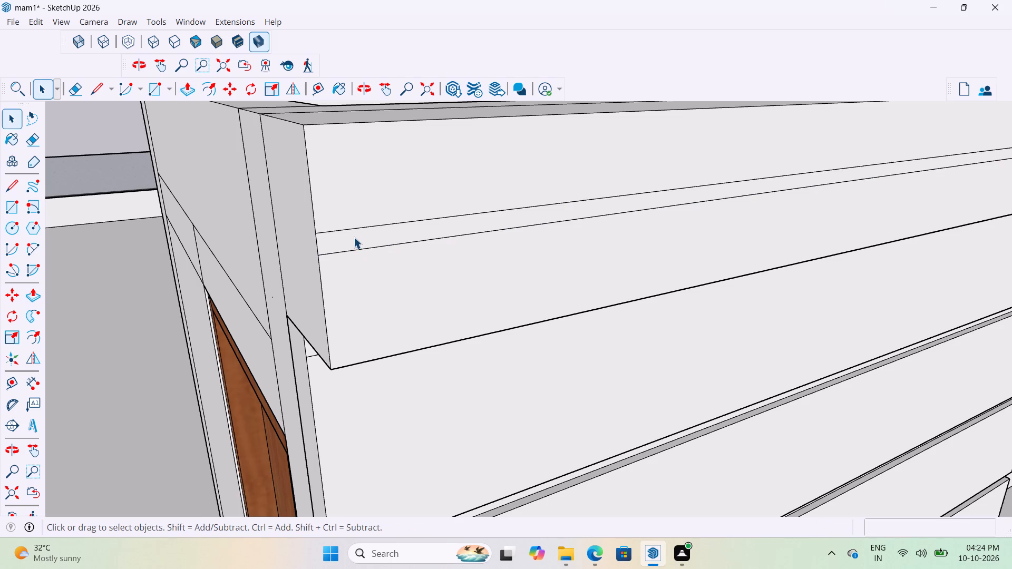